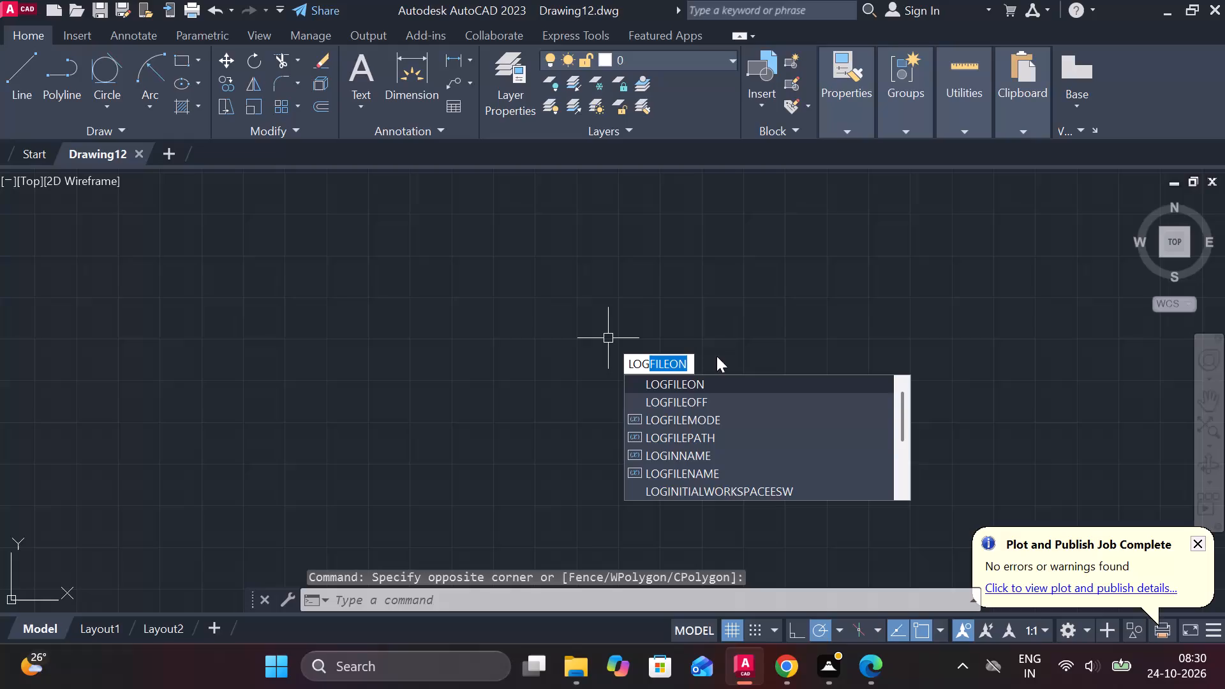
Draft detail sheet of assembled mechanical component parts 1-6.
Turn on command history logging with LOGFILEON.
click(673, 378)
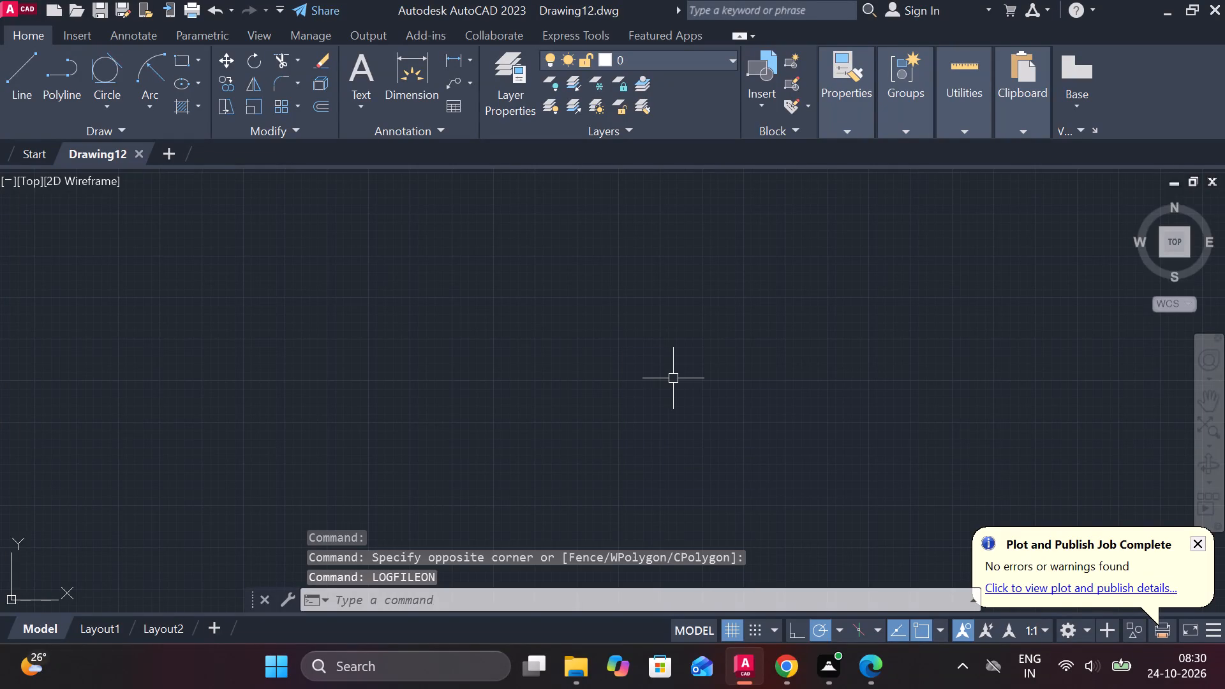
Set the model space limits with the lower-left corner at 0,0 and the upper-right corner at 297,210.
text(LI)
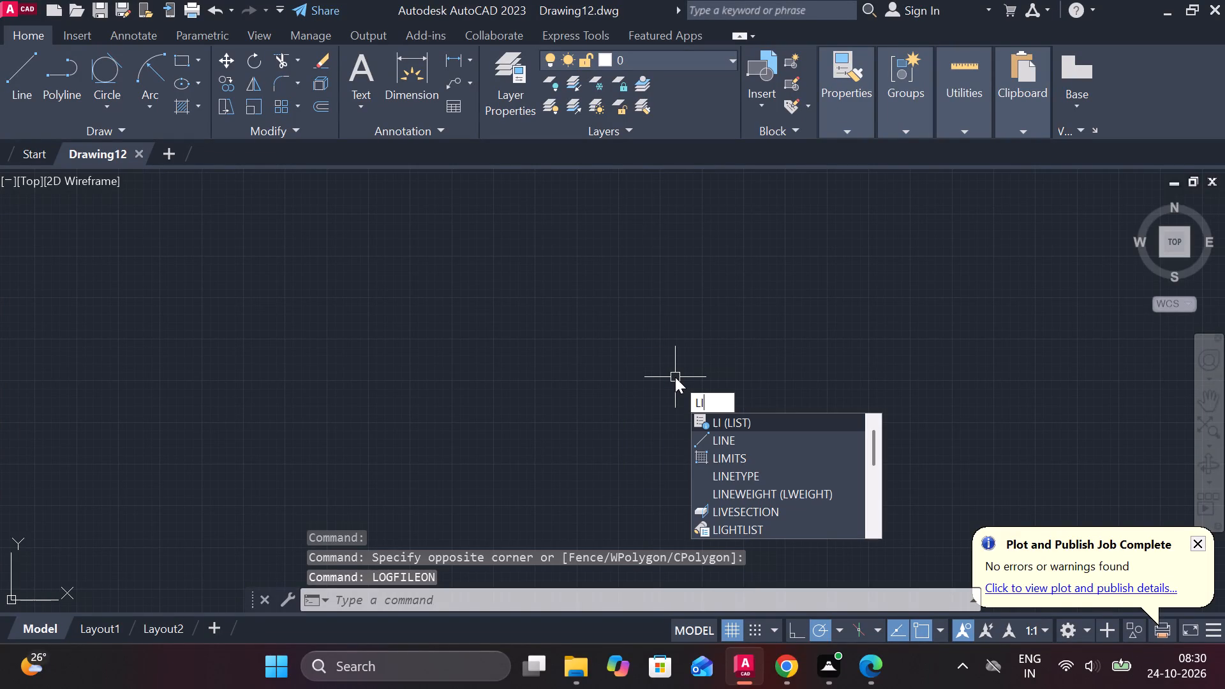
text(MI)
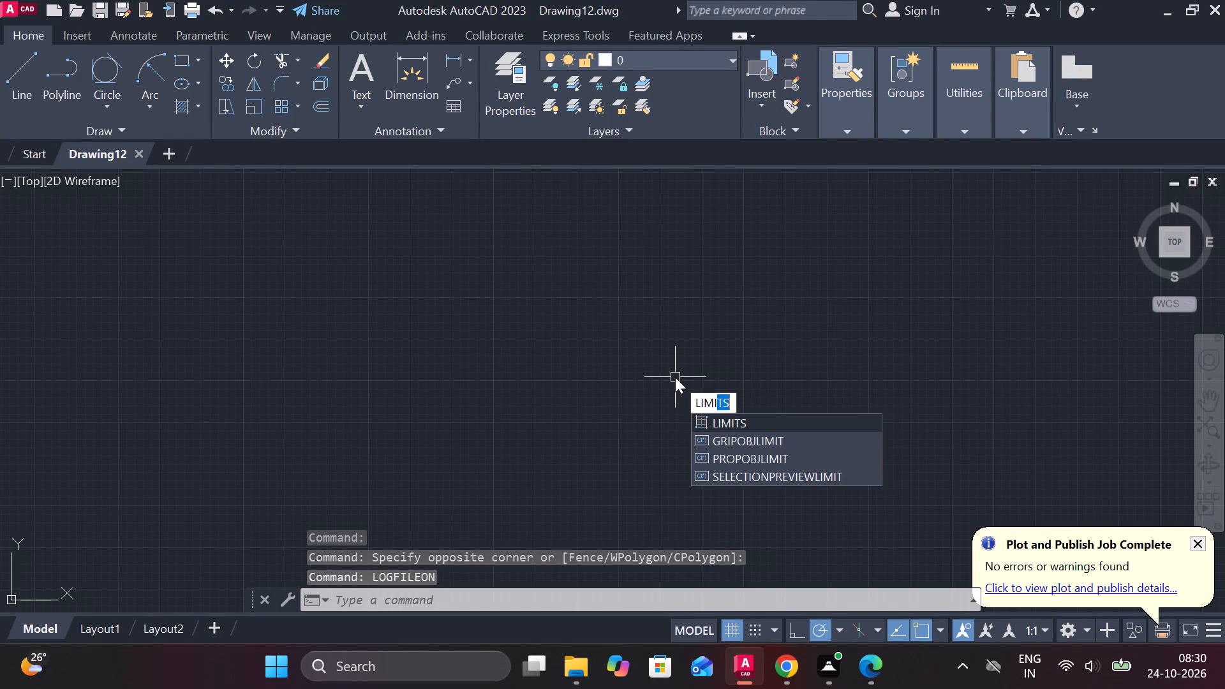
key(Return)
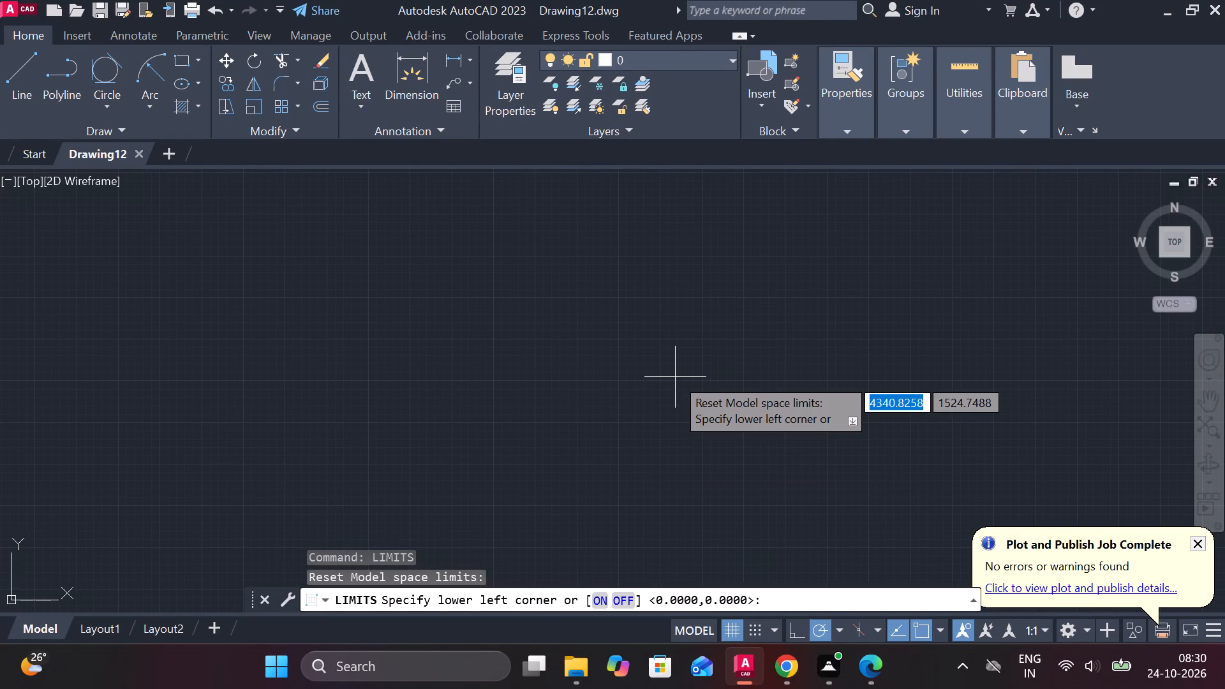
key(0)
text(,0)
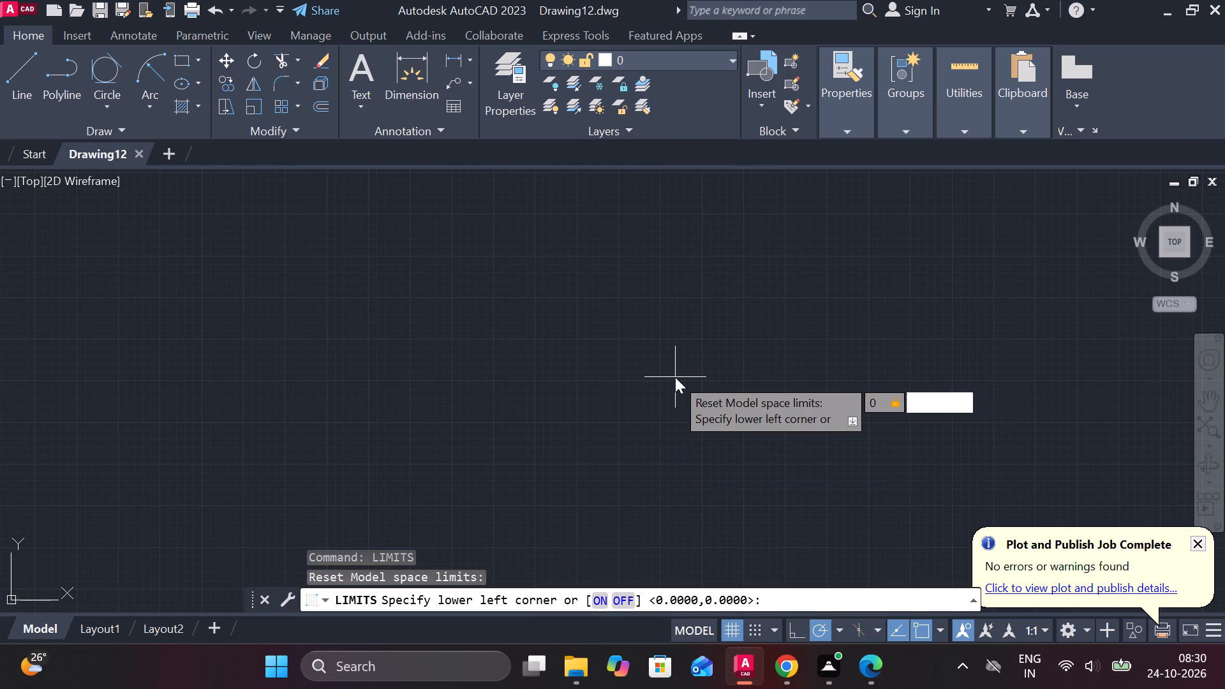
key(Return)
text(297)
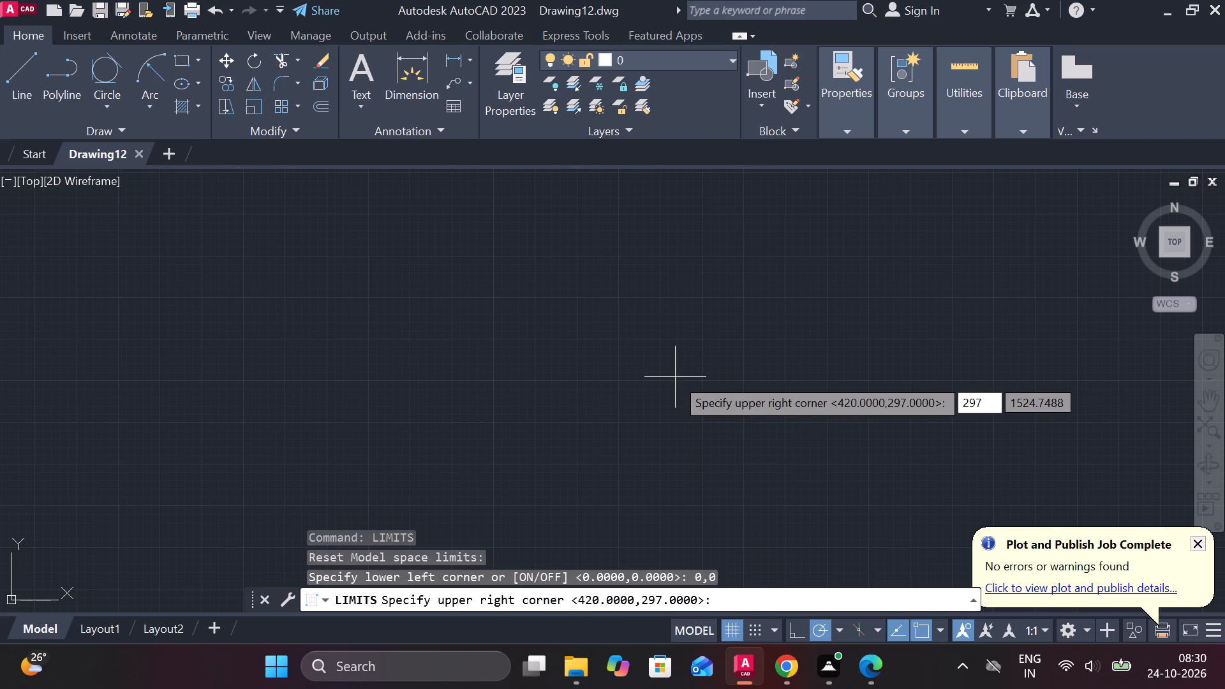
text(,210)
key(Return)
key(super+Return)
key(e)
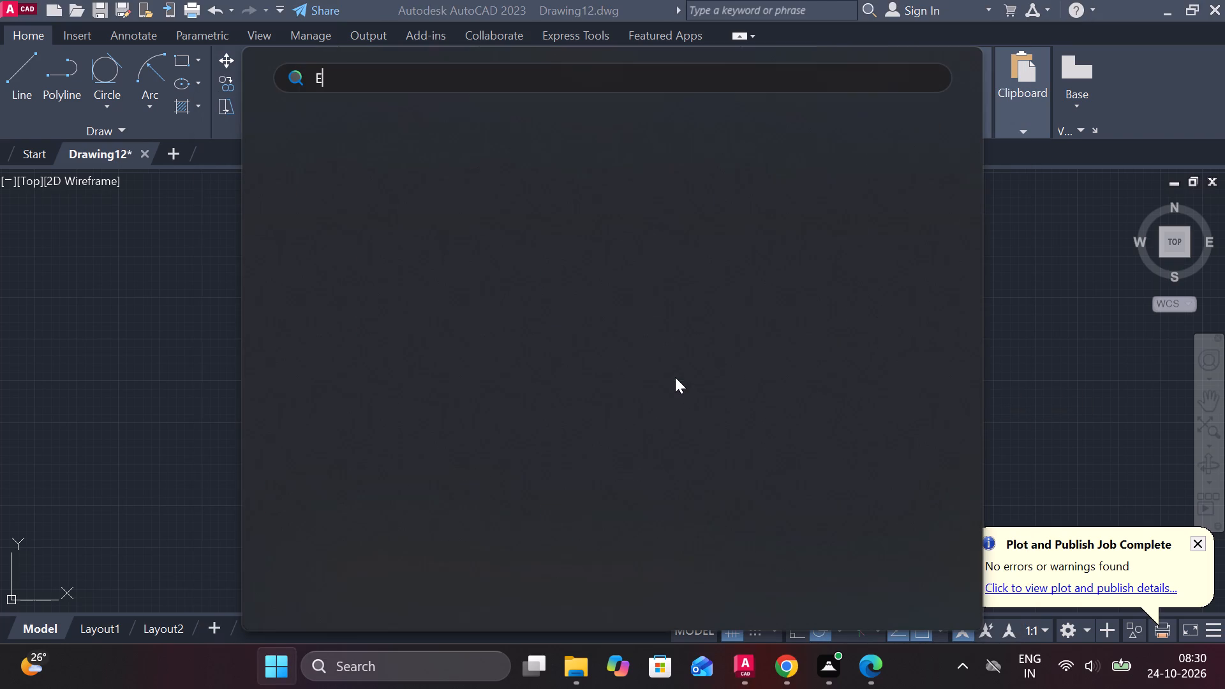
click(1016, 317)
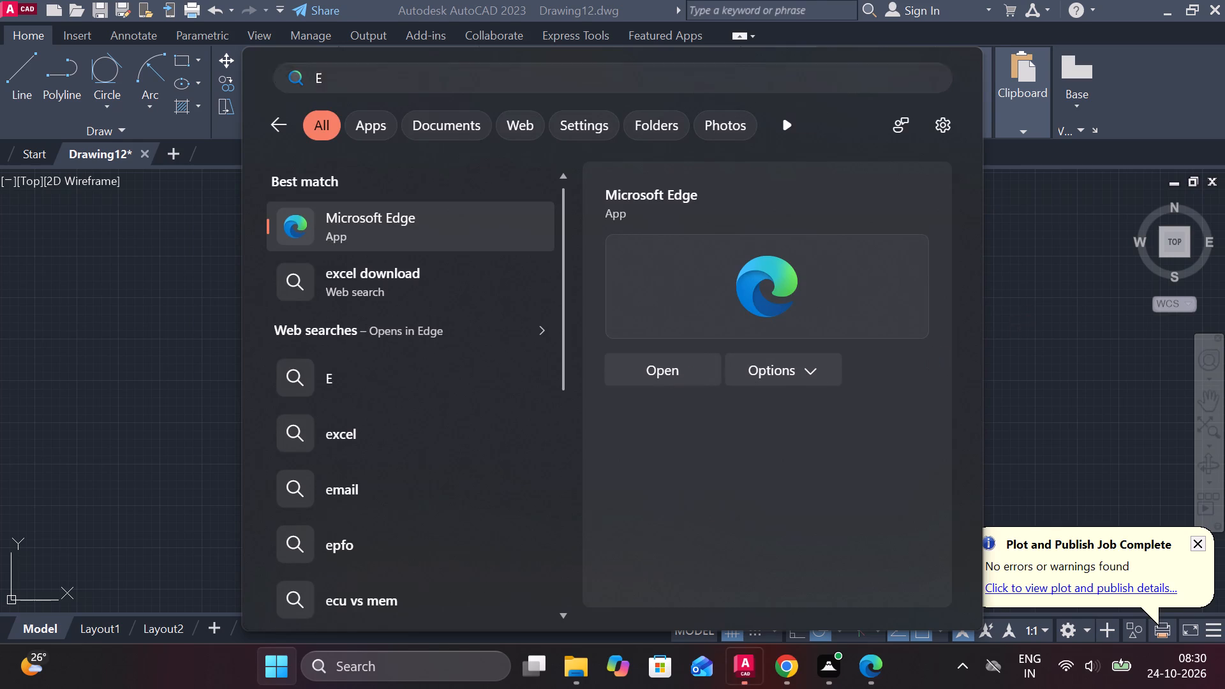
Zoom the view to the drawing extents.
key(z)
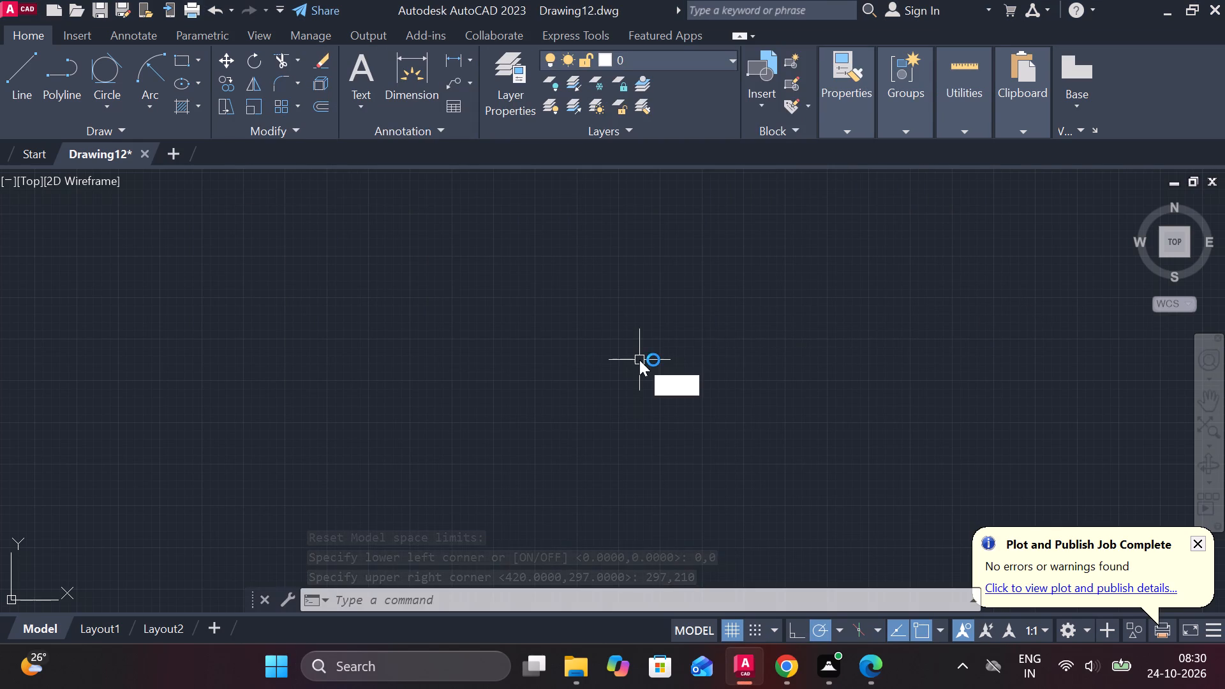
key(Return)
key(e)
key(Return)
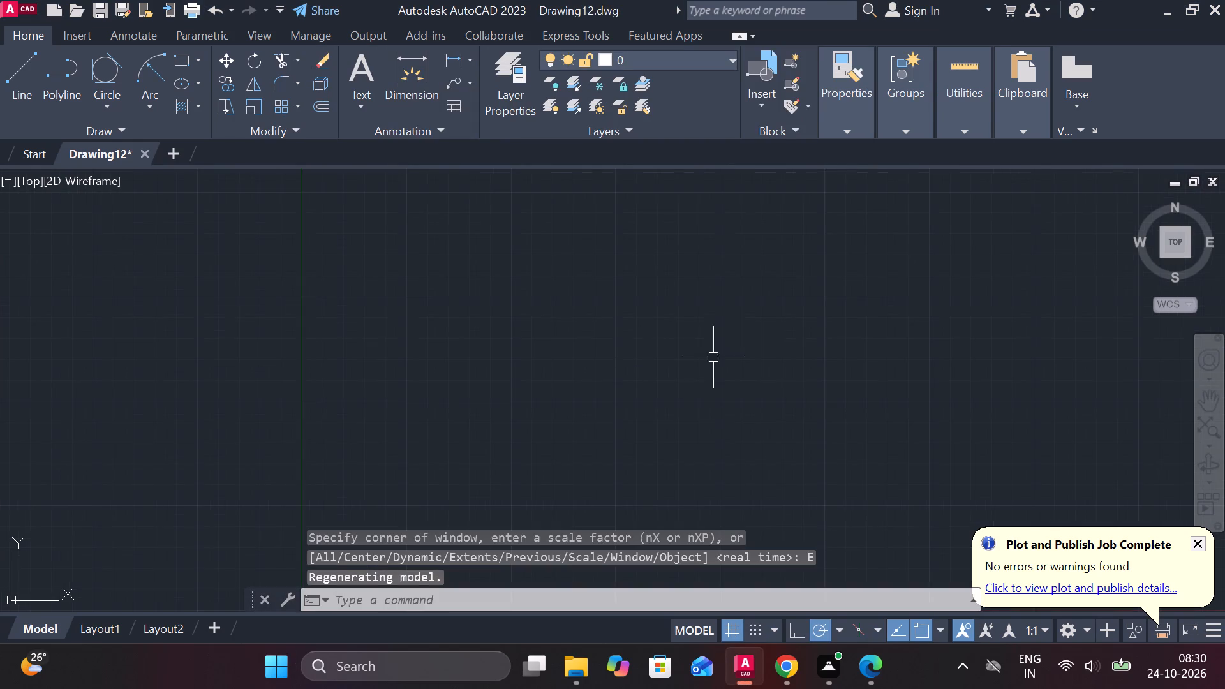
middle_drag(742, 336, 565, 359)
scroll(568, 360, down, 1)
middle_drag(571, 360, 299, 430)
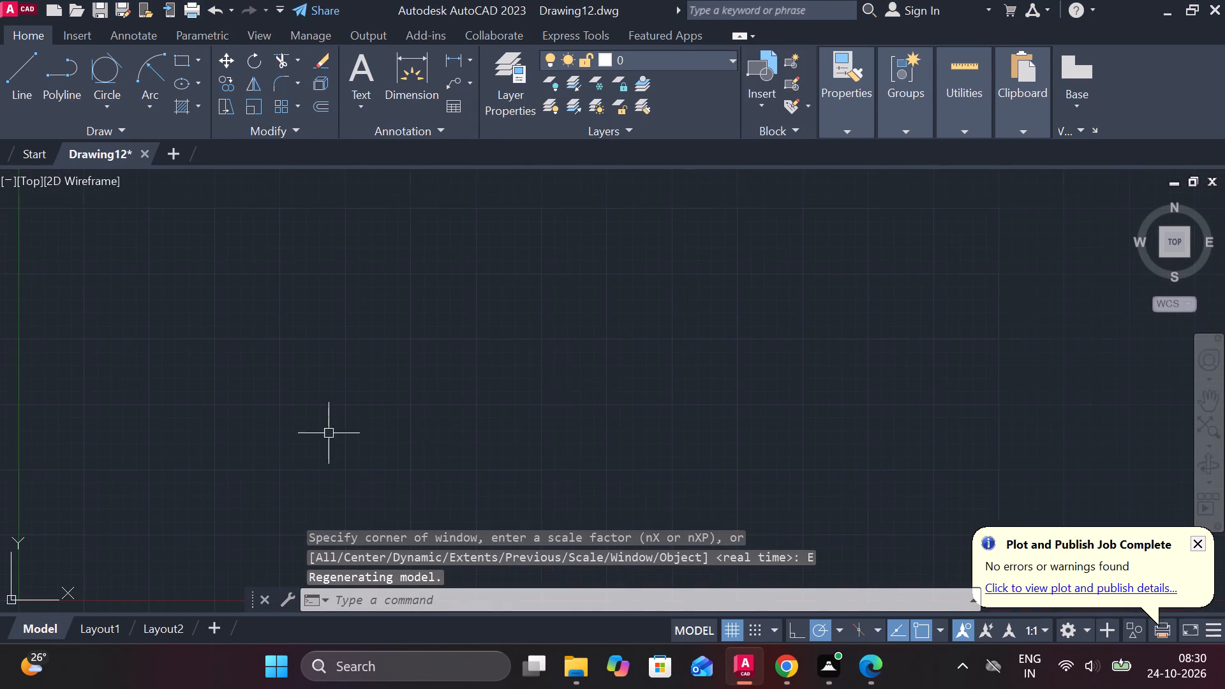
Draw a closed upright rectangle from lines, 95 wide and 140 high.
key(l)
key(Return)
click(466, 294)
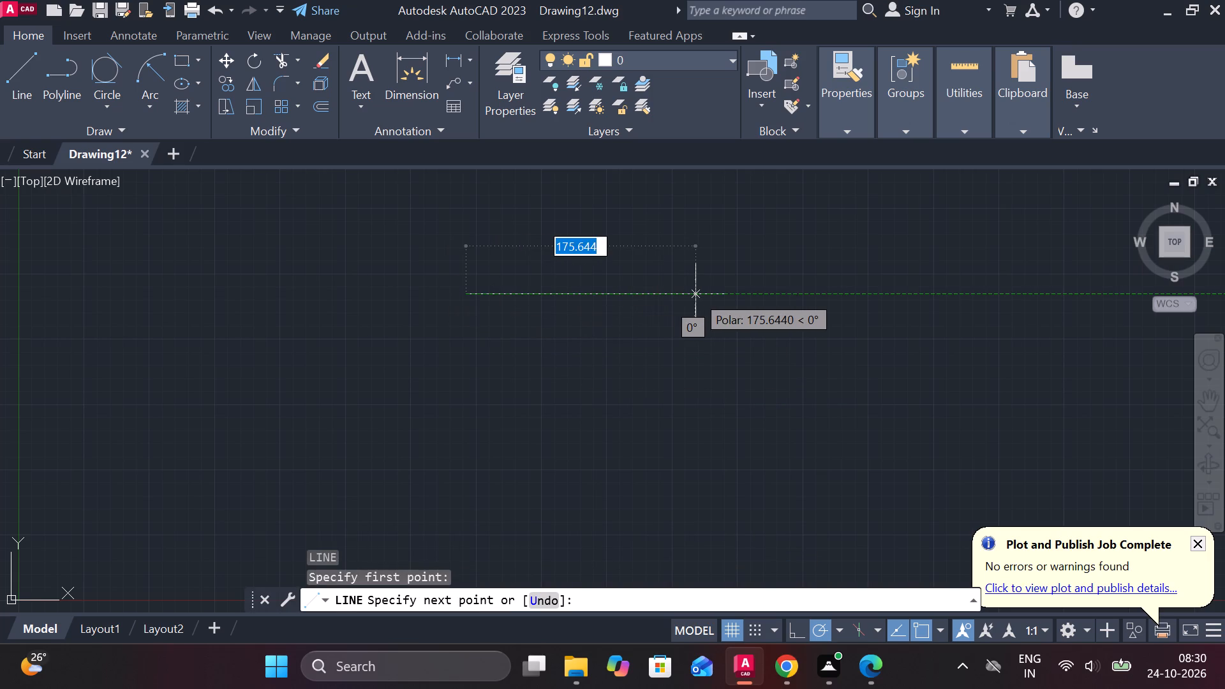
text(97)
key(BackSpace)
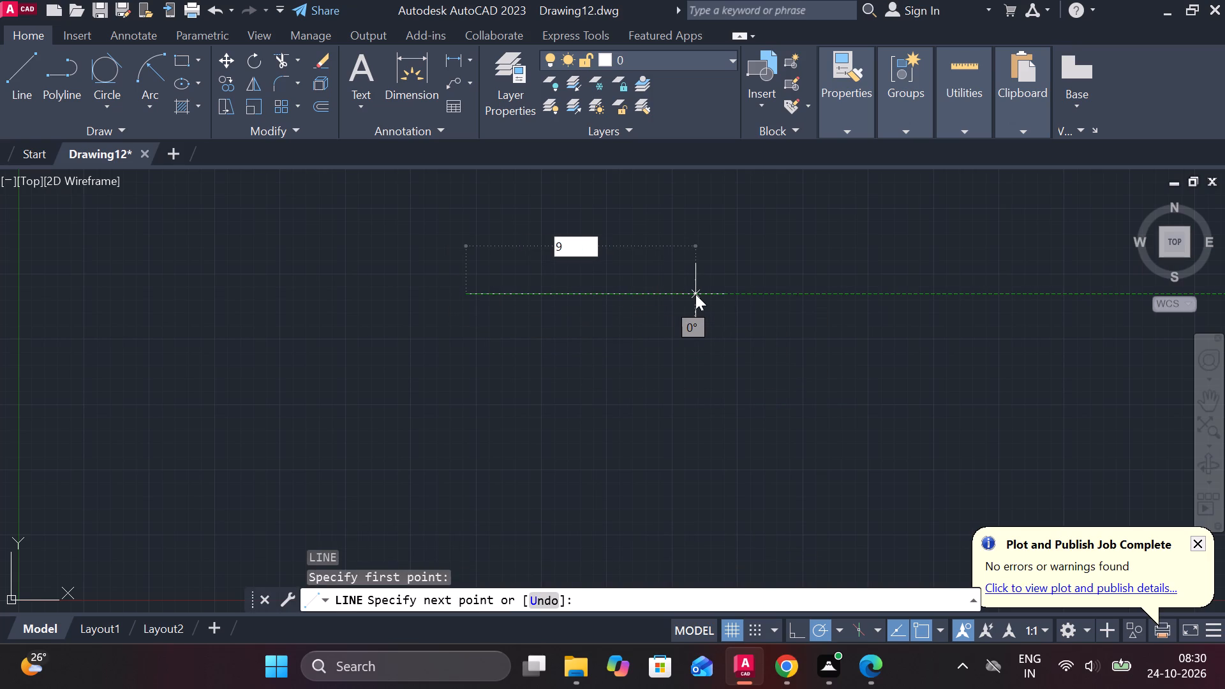
key(5)
key(Return)
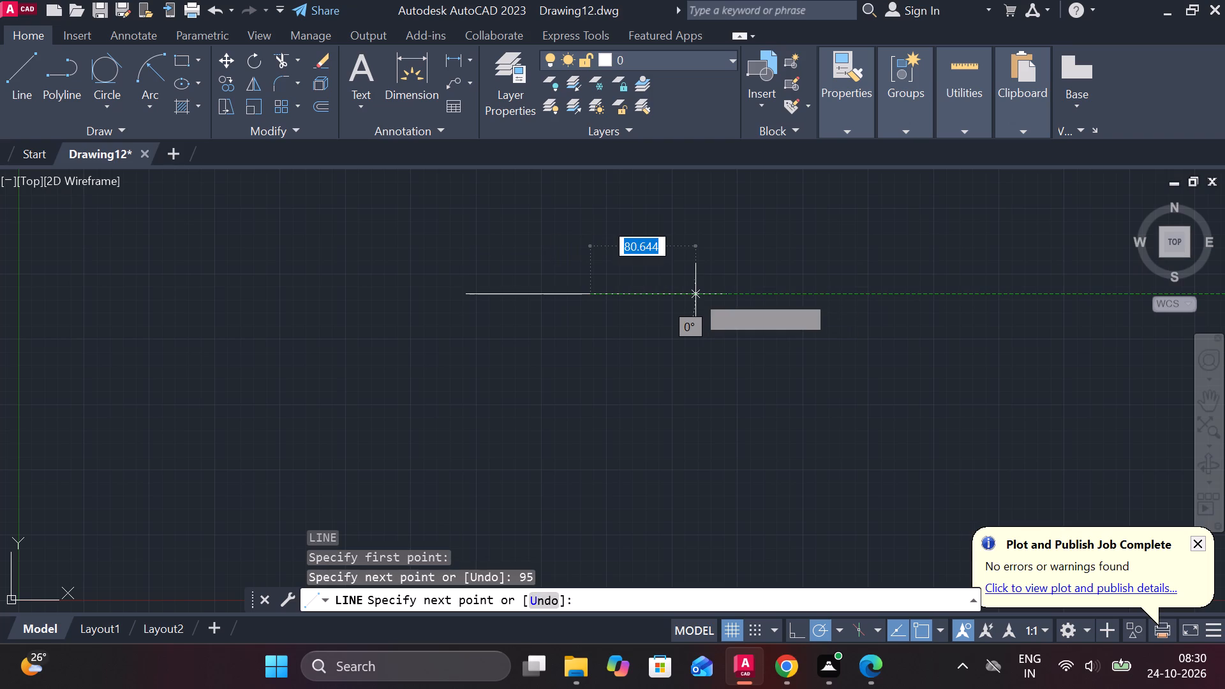
scroll(591, 369, up, 1)
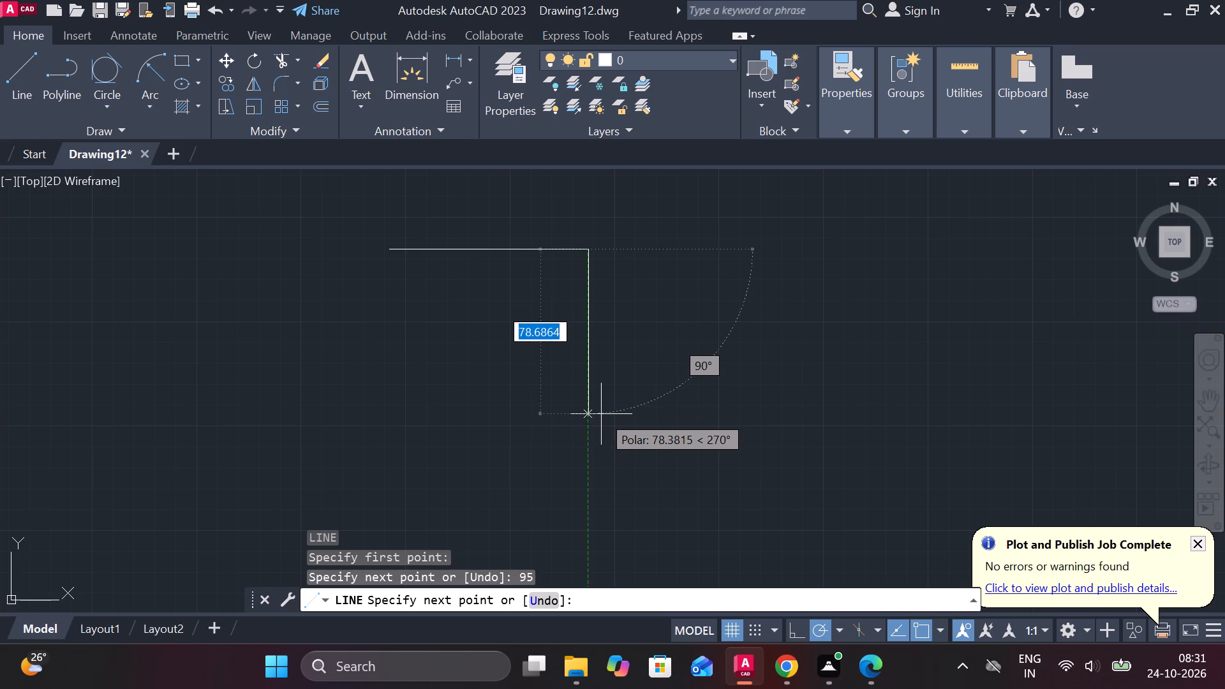
key(1)
text(40)
key(Return)
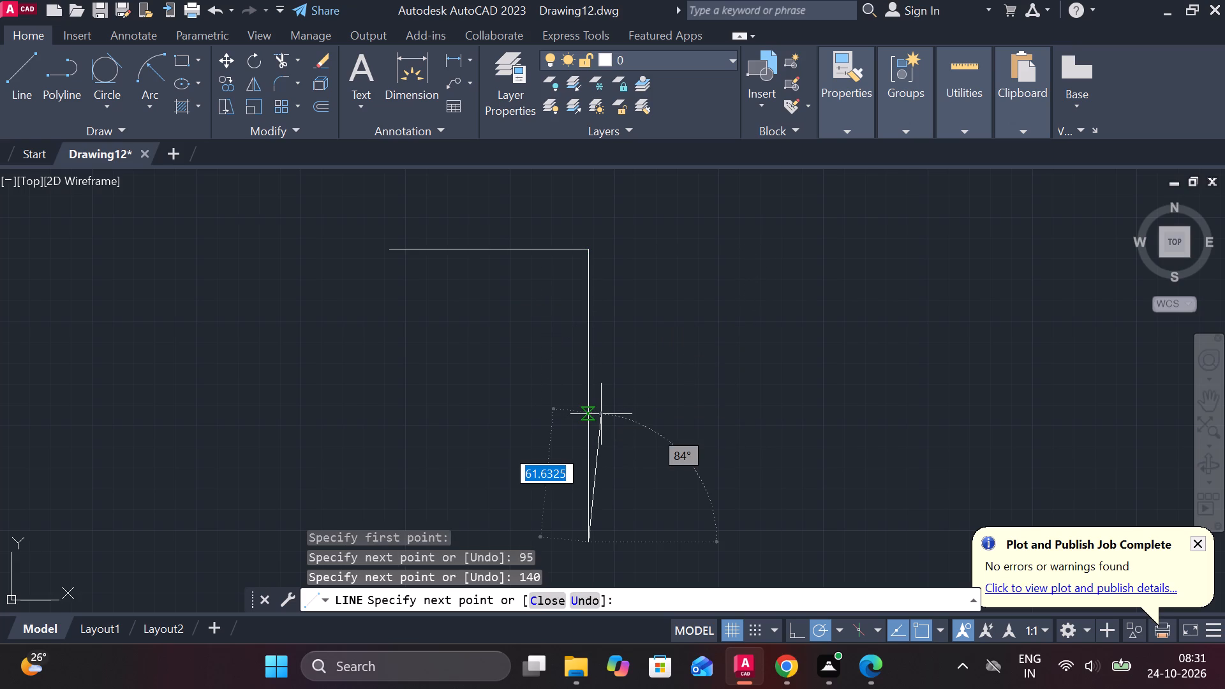
middle_drag(542, 383, 540, 312)
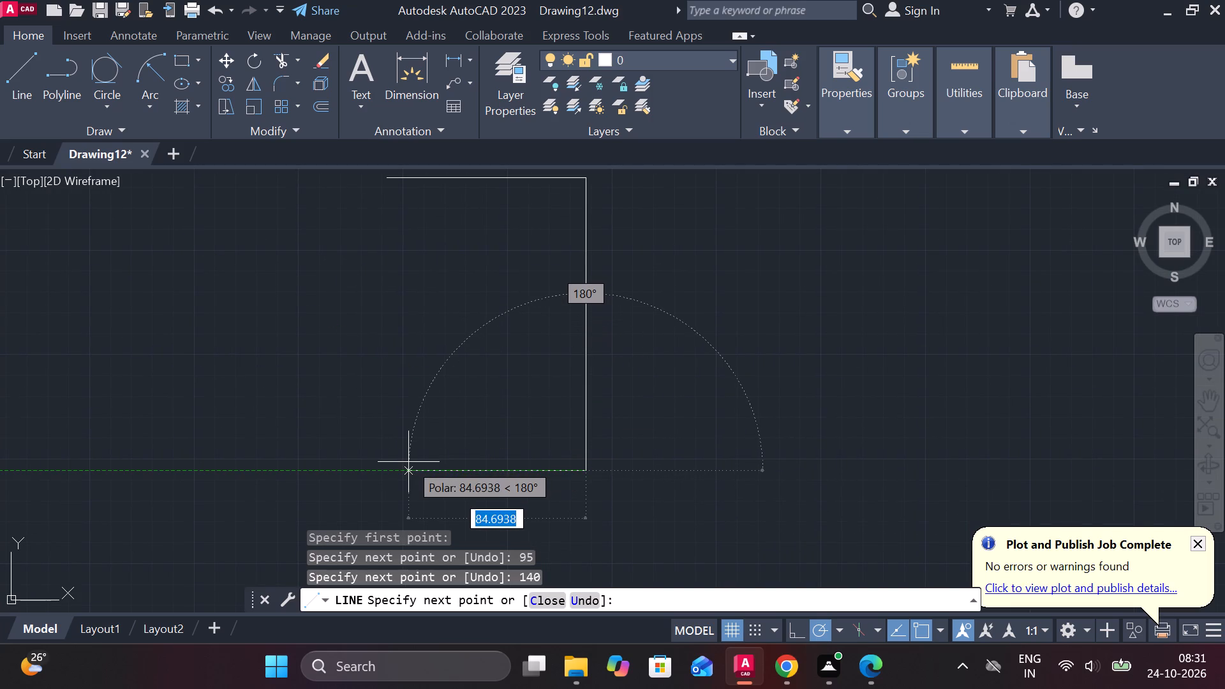
text(95)
key(Return)
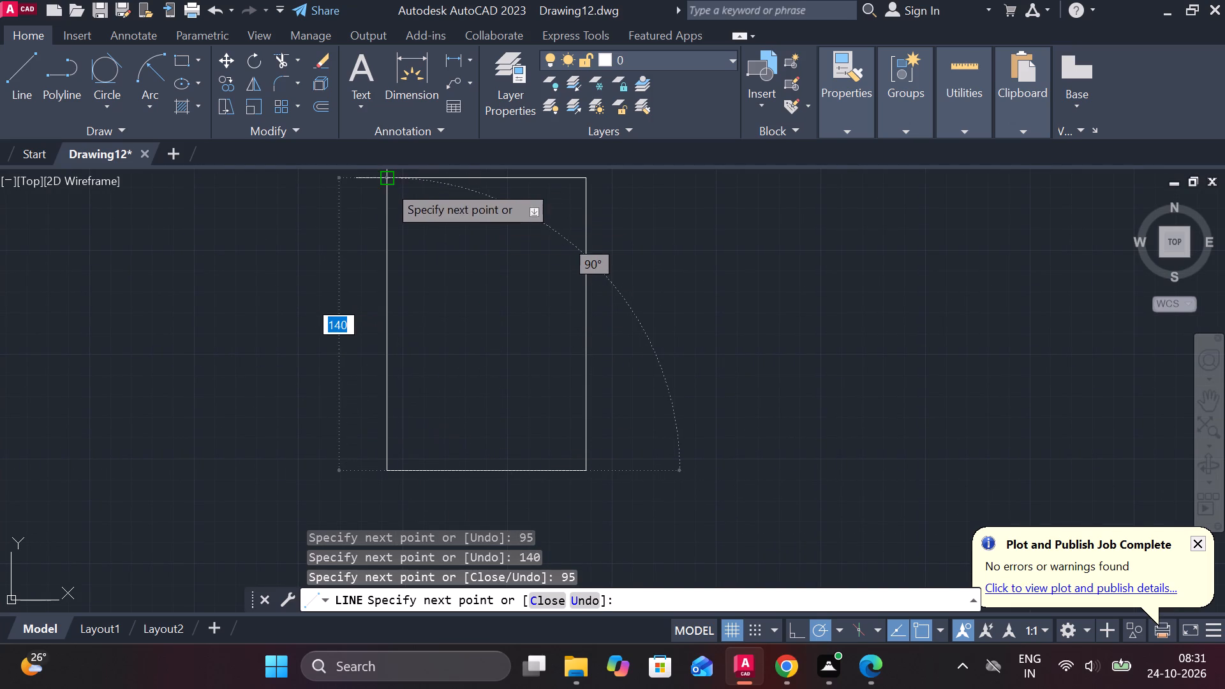
middle_drag(412, 202, 433, 311)
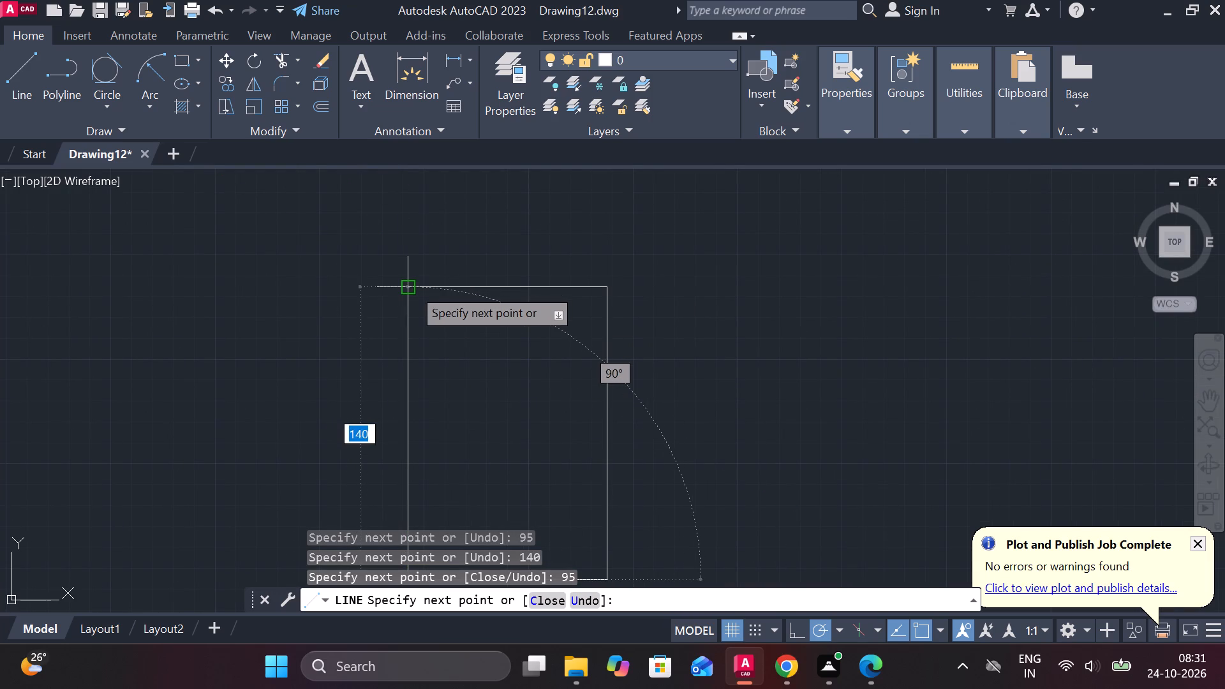
double_click(412, 287)
key(Escape)
Draw a vertical line 29 long upward from the midpoint of the rectangle's bottom edge.
middle_drag(721, 397, 697, 351)
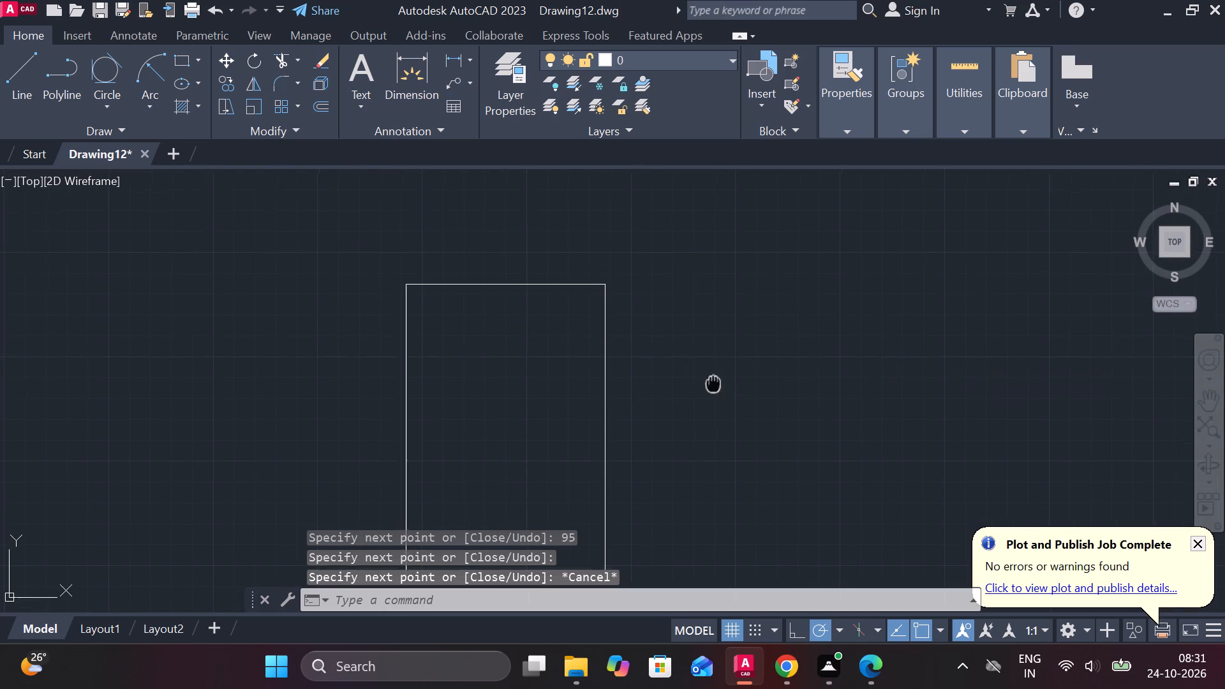
middle_drag(697, 351, 659, 245)
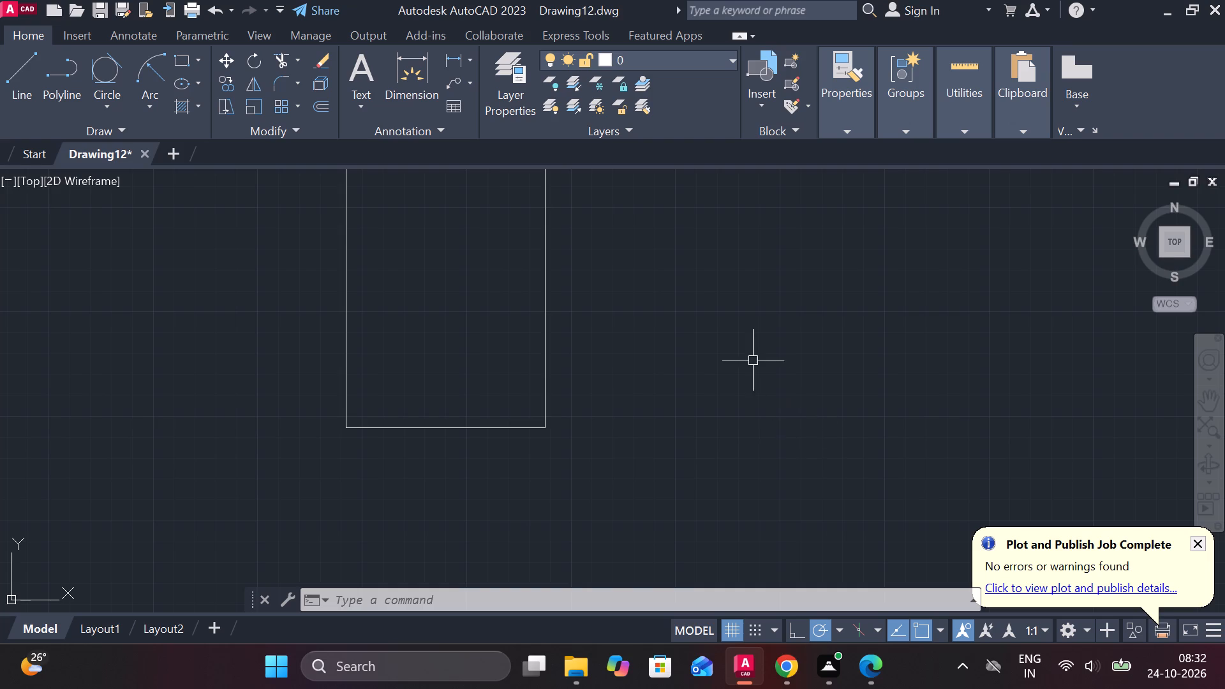
middle_drag(754, 342, 754, 461)
middle_drag(770, 375, 761, 276)
key(l)
key(Return)
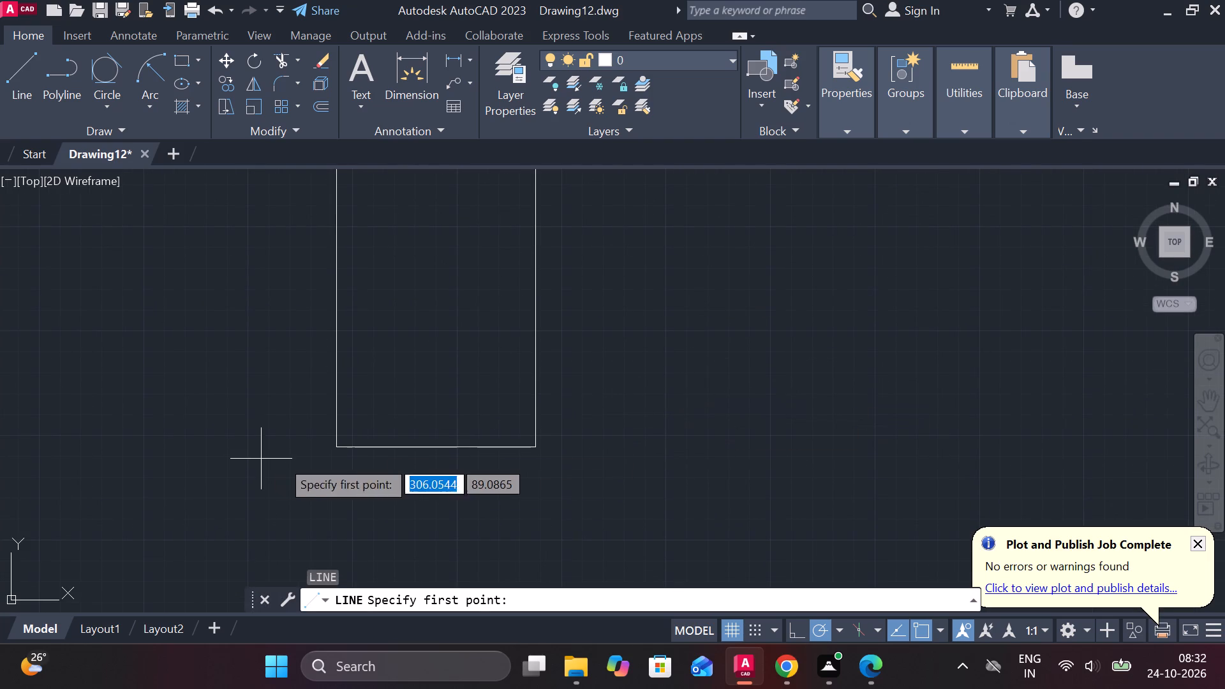
click(442, 452)
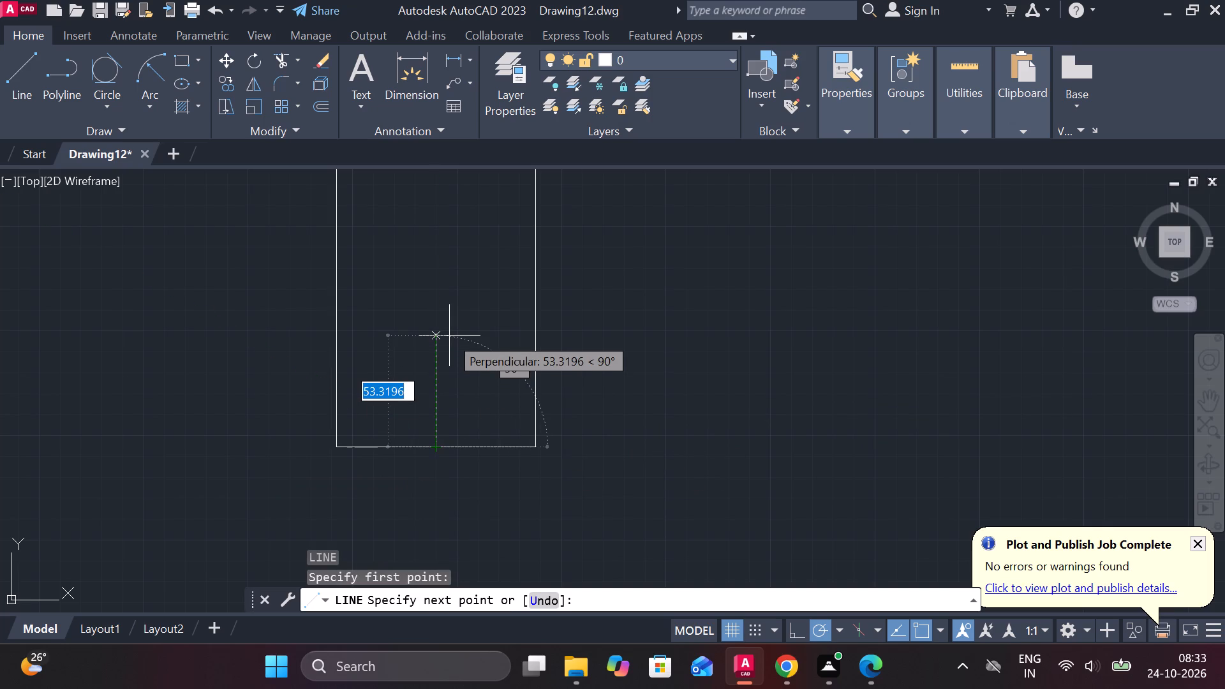
text(29)
key(Return)
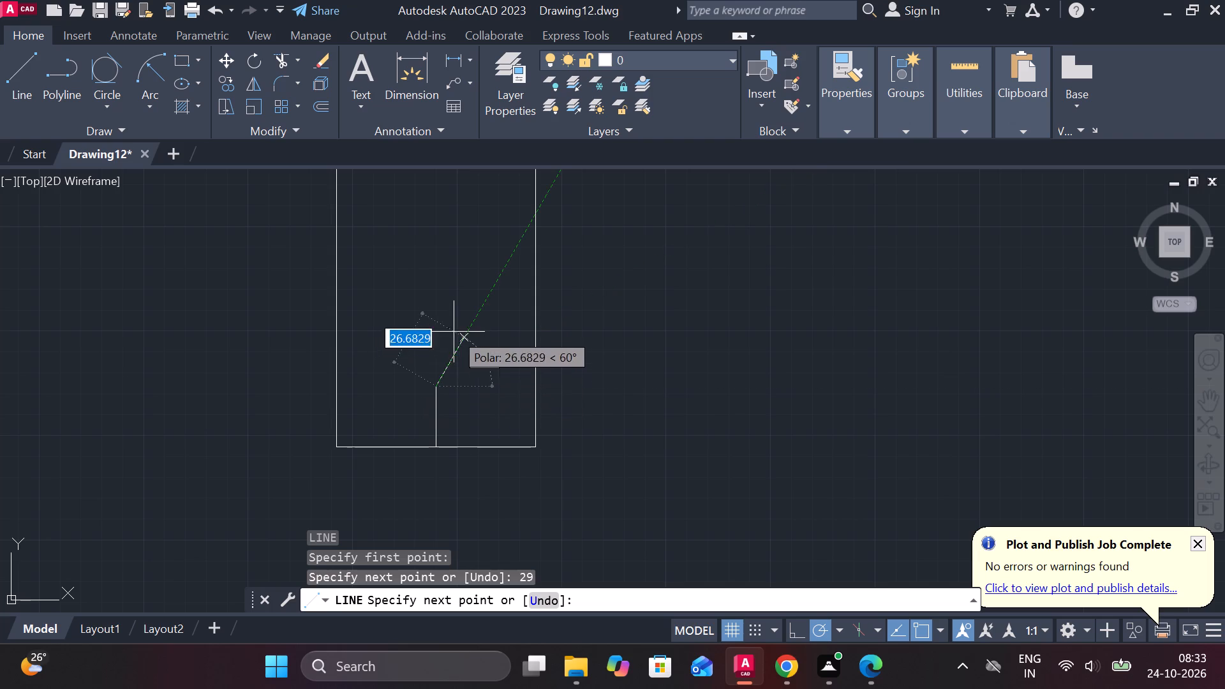
scroll(463, 382, up, 2)
key(Escape)
Draw a circle of diameter 14 centred on the upper end of the 29-long vertical line.
text(C)
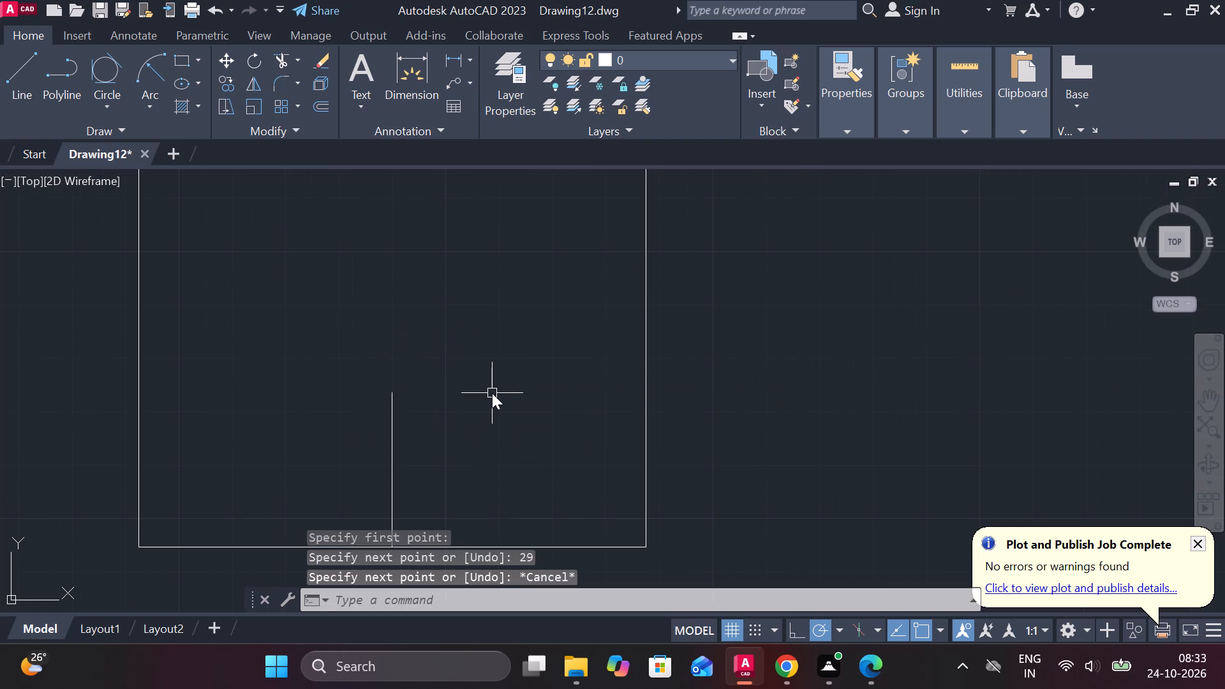
key(space)
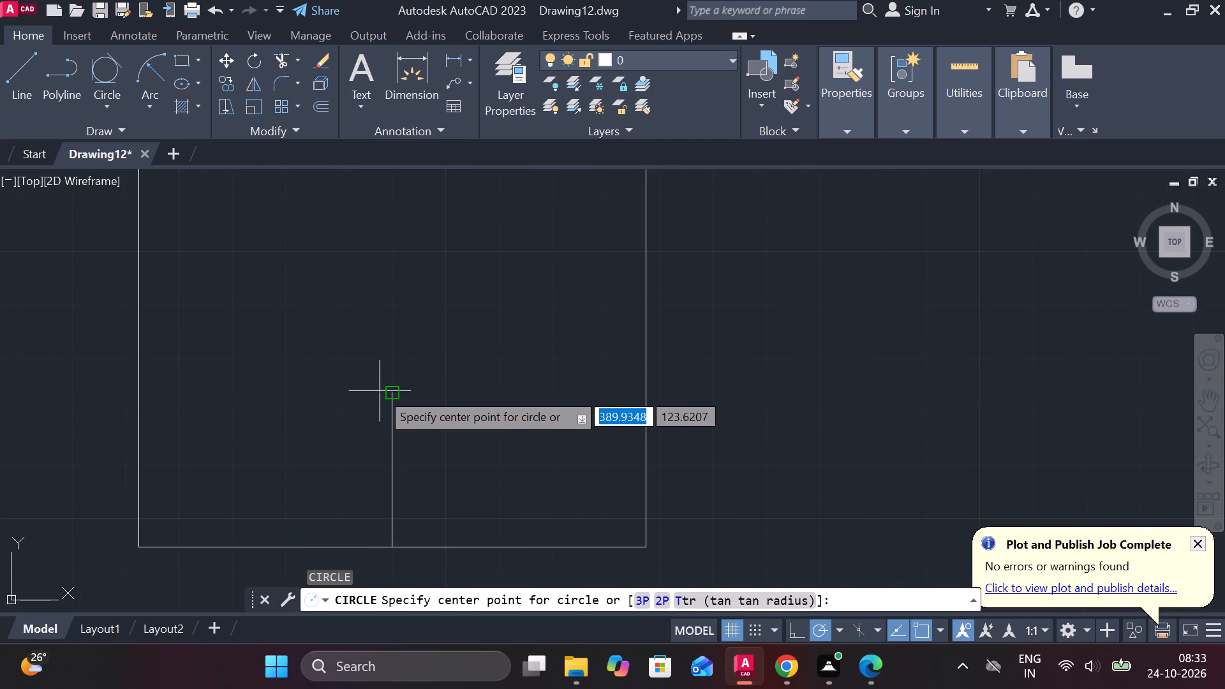
click(389, 392)
key(d)
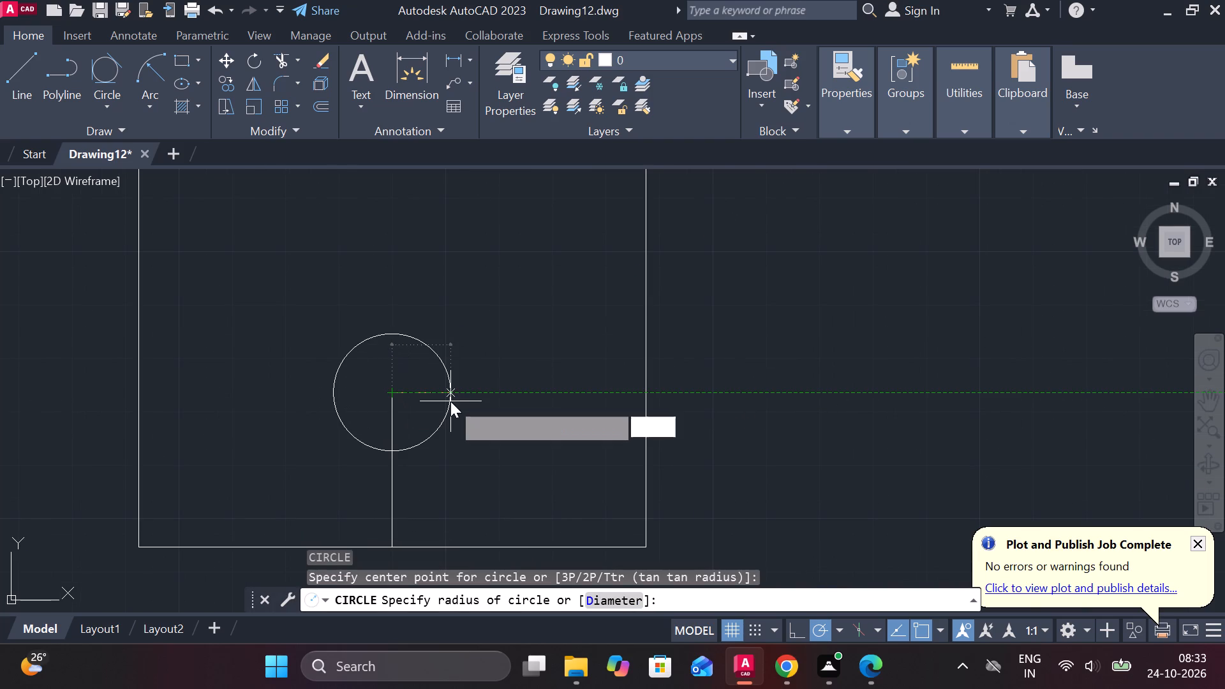
key(space)
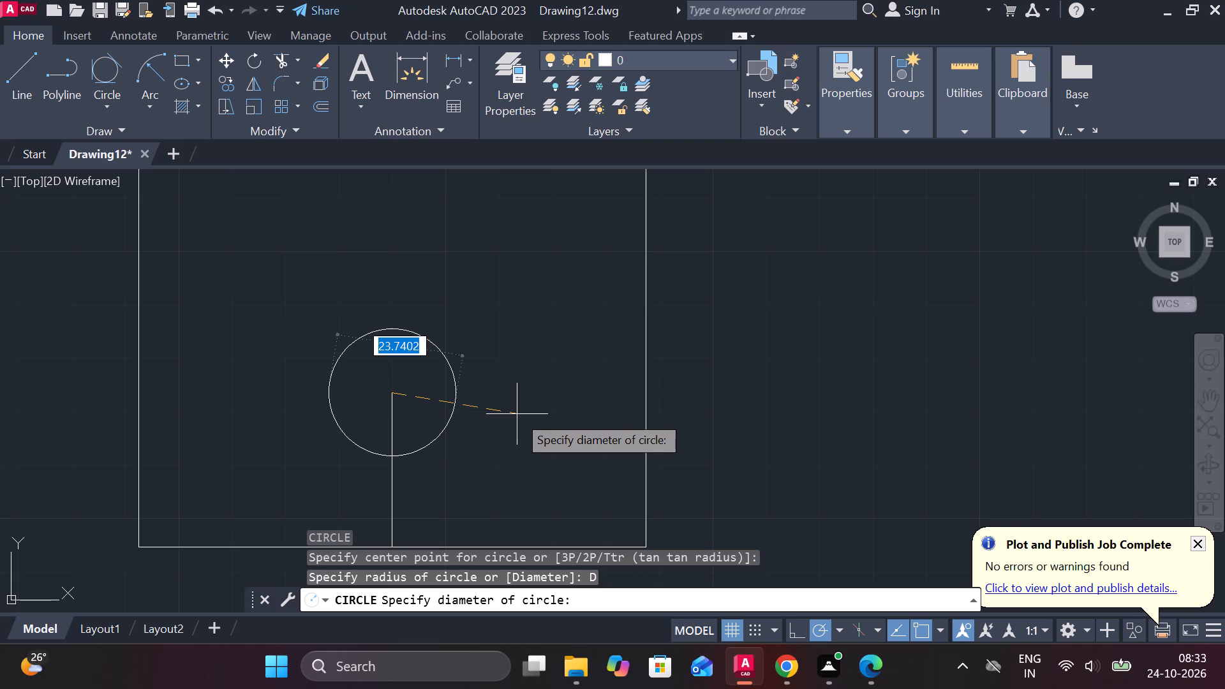
text(D)
key(space)
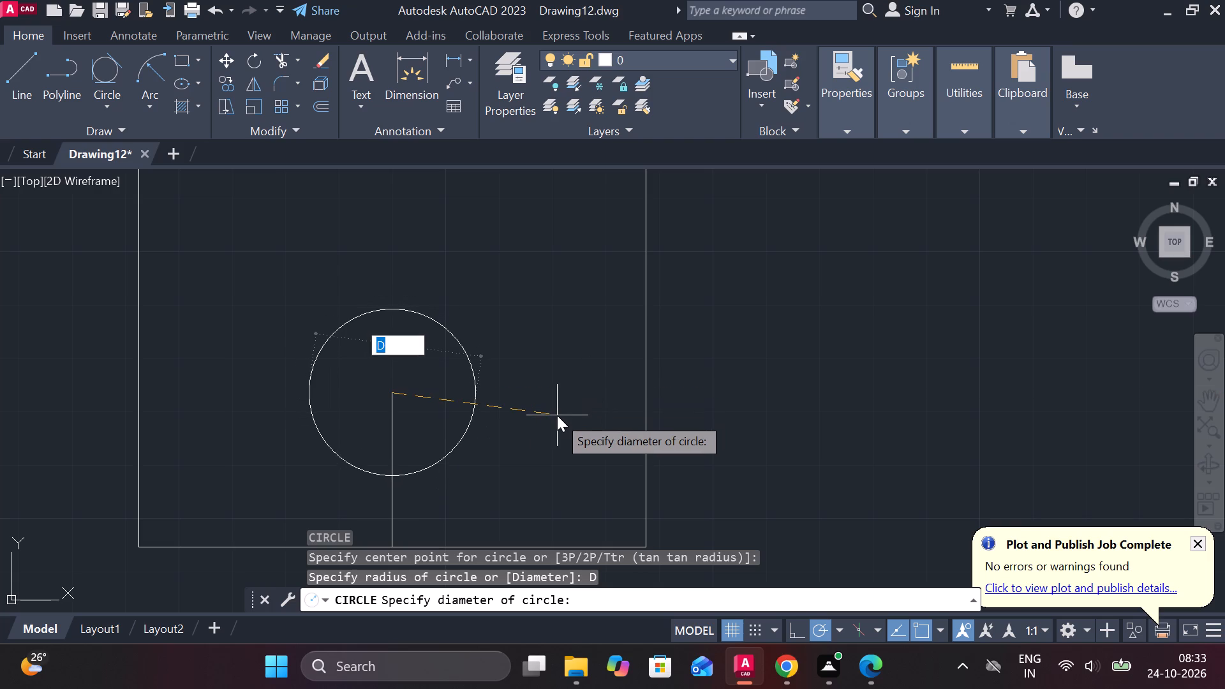
key(BackSpace)
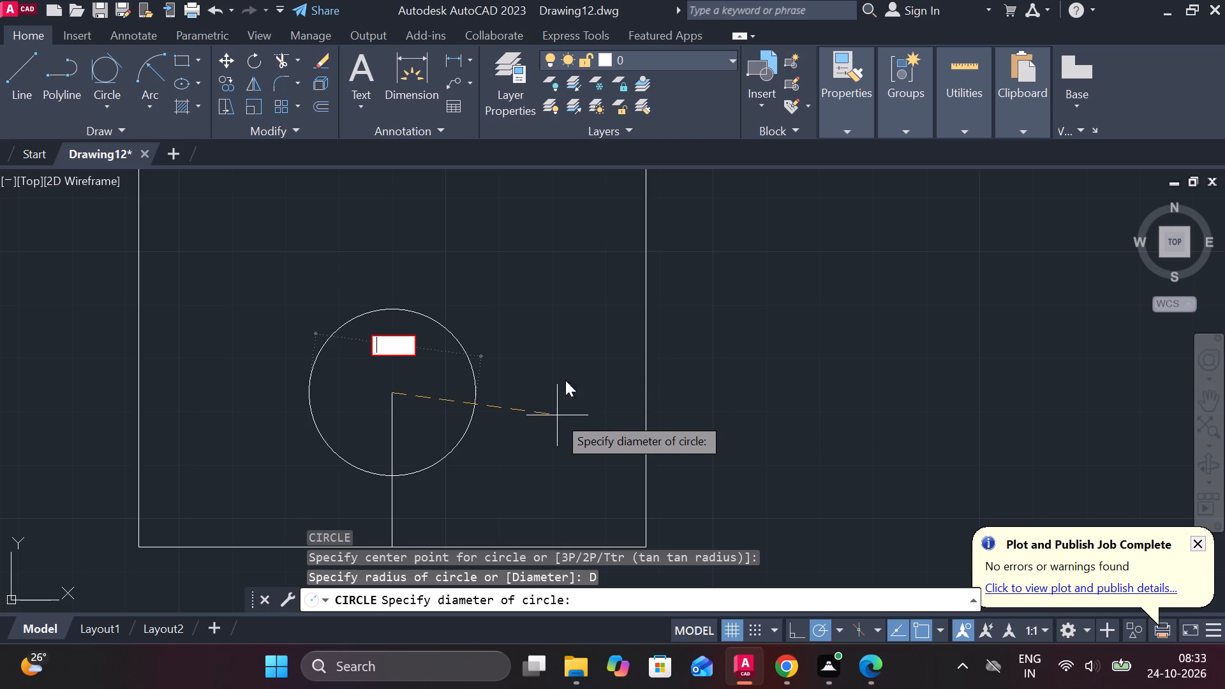
key(Escape)
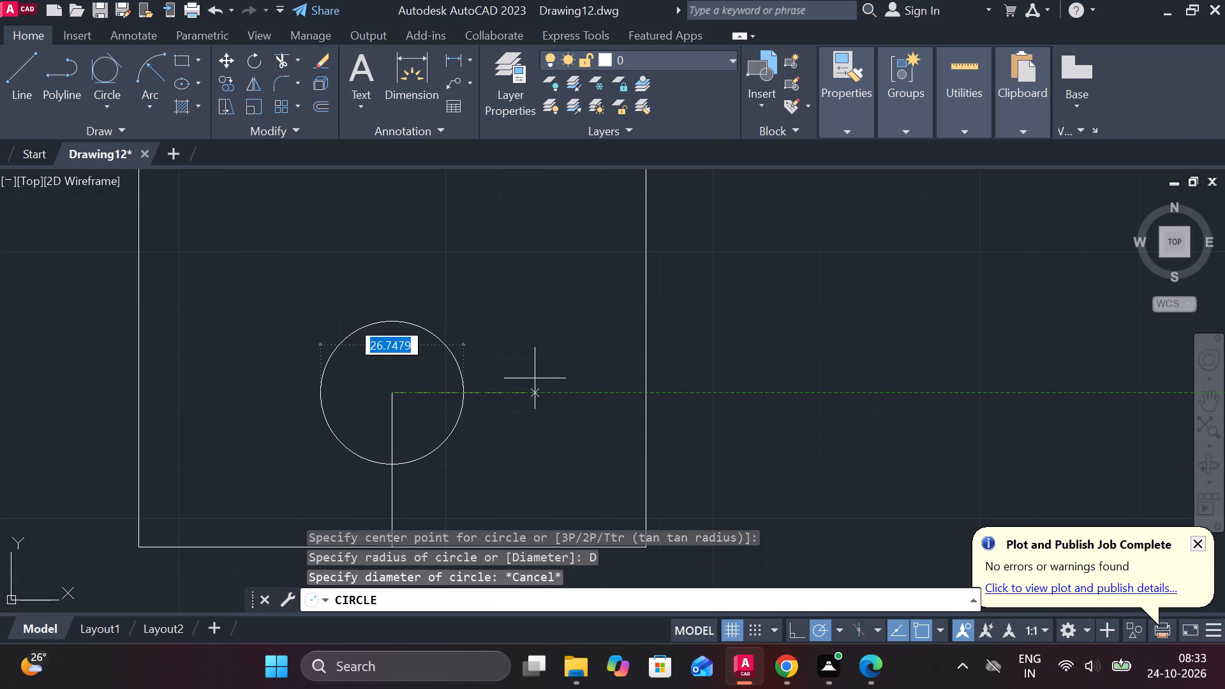
text(14)
key(space)
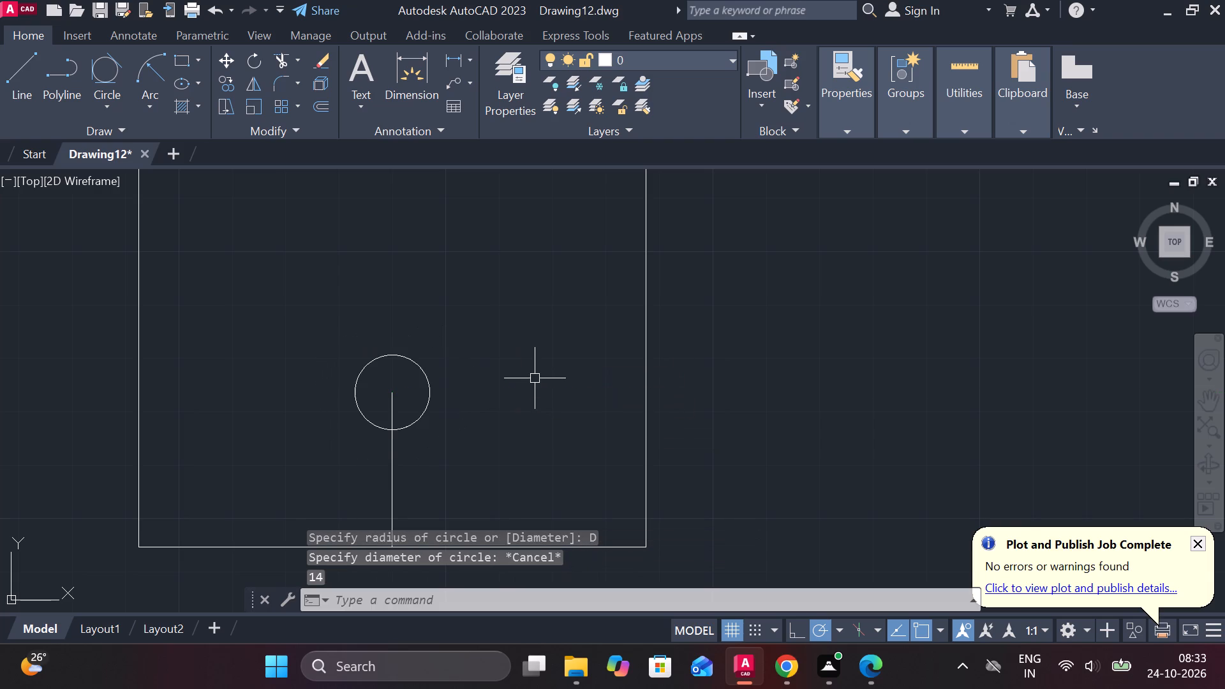
Draw a concentric circle of diameter 23 around the 14-diameter circle.
text(C)
key(space)
click(390, 392)
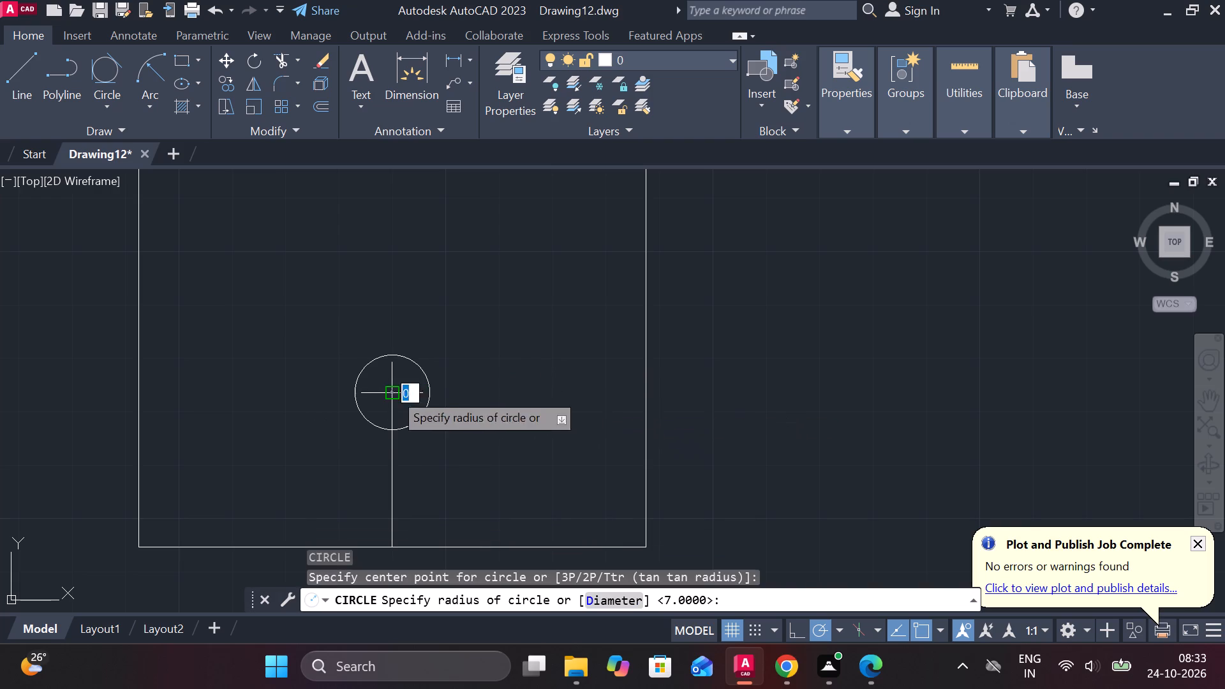
text(D 23)
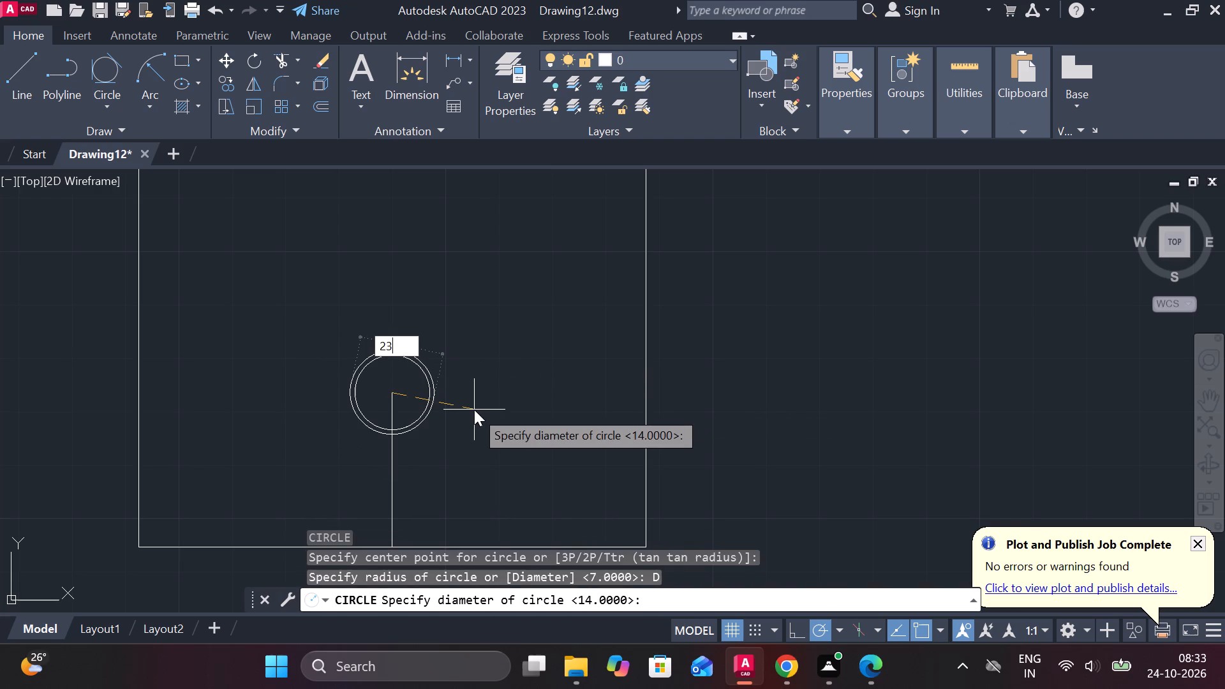
key(Return)
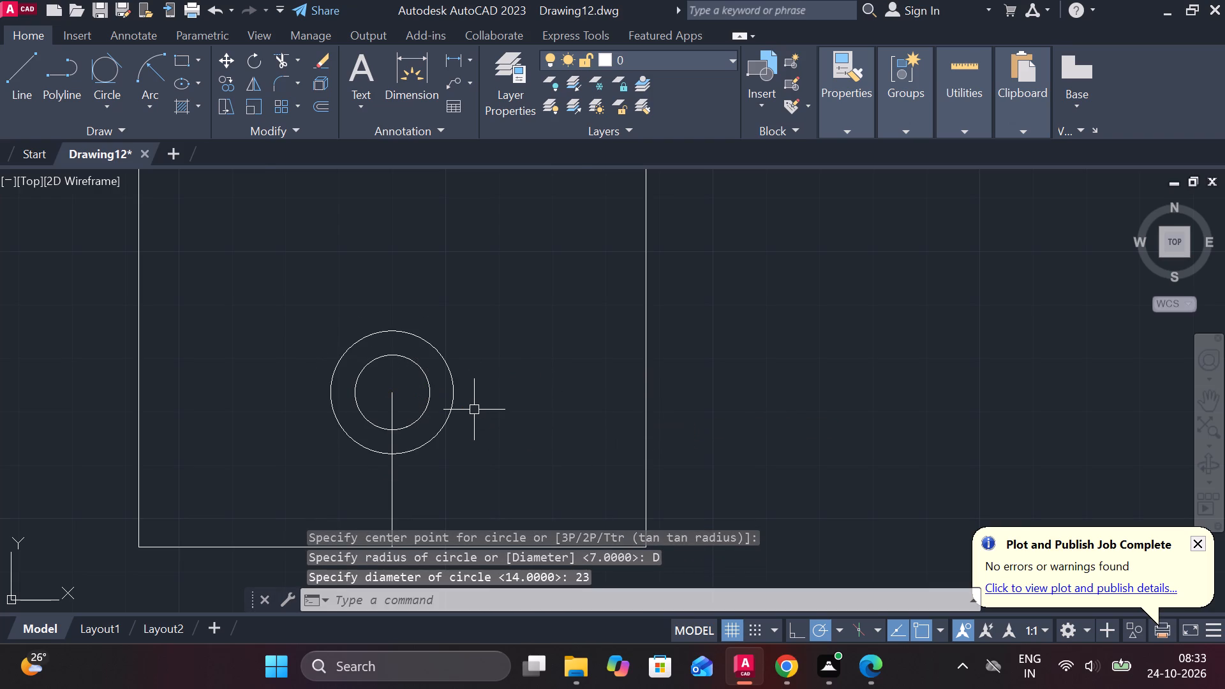
Draw a circle of radius 90 concentric with the 14 and 23 diameter circles.
scroll(474, 410, down, 1)
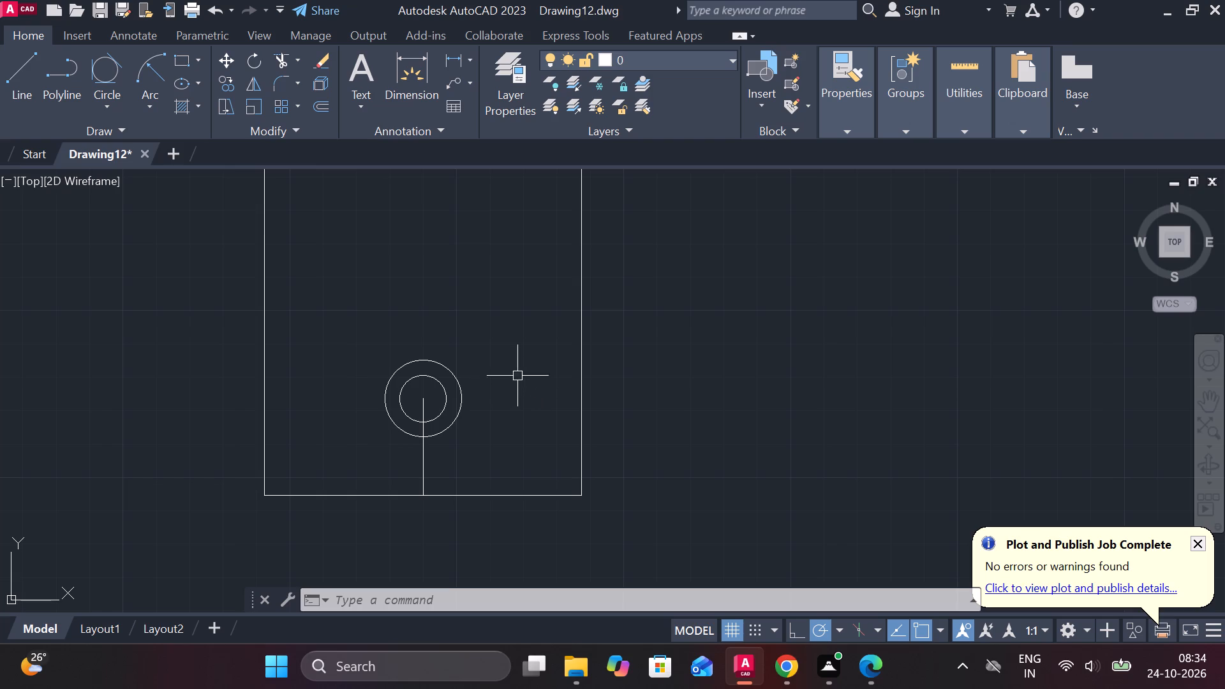
middle_drag(521, 376, 526, 415)
scroll(522, 376, up, 1)
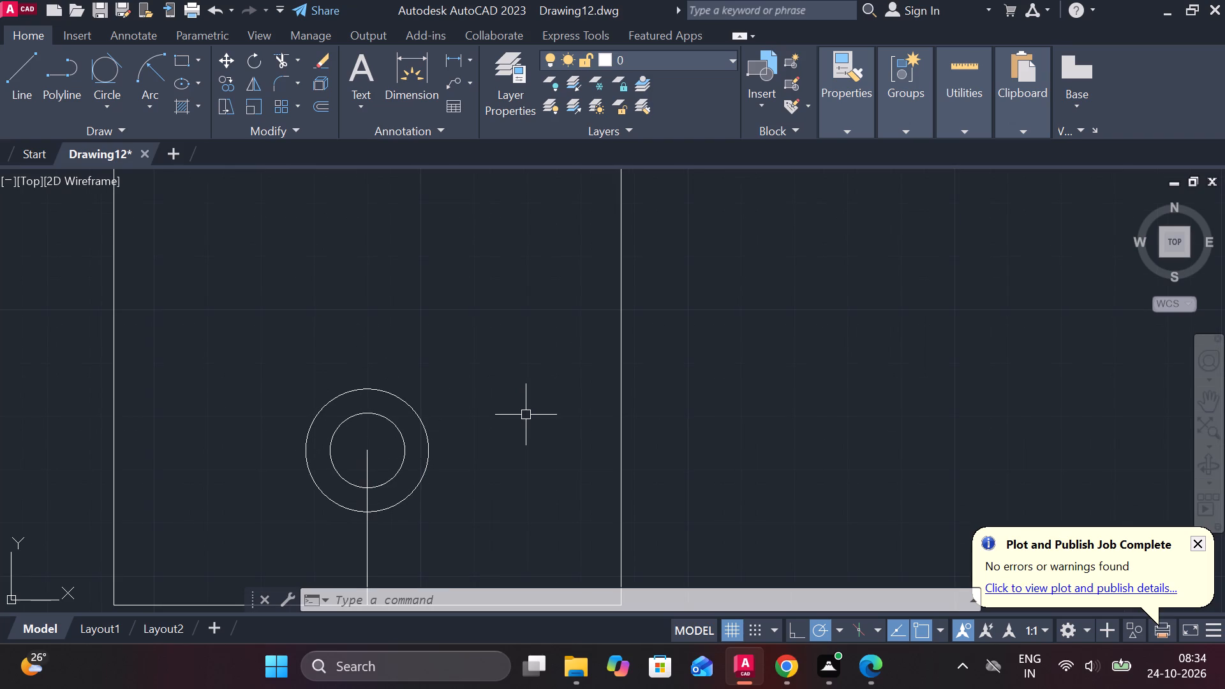
middle_drag(526, 415, 514, 465)
key(c)
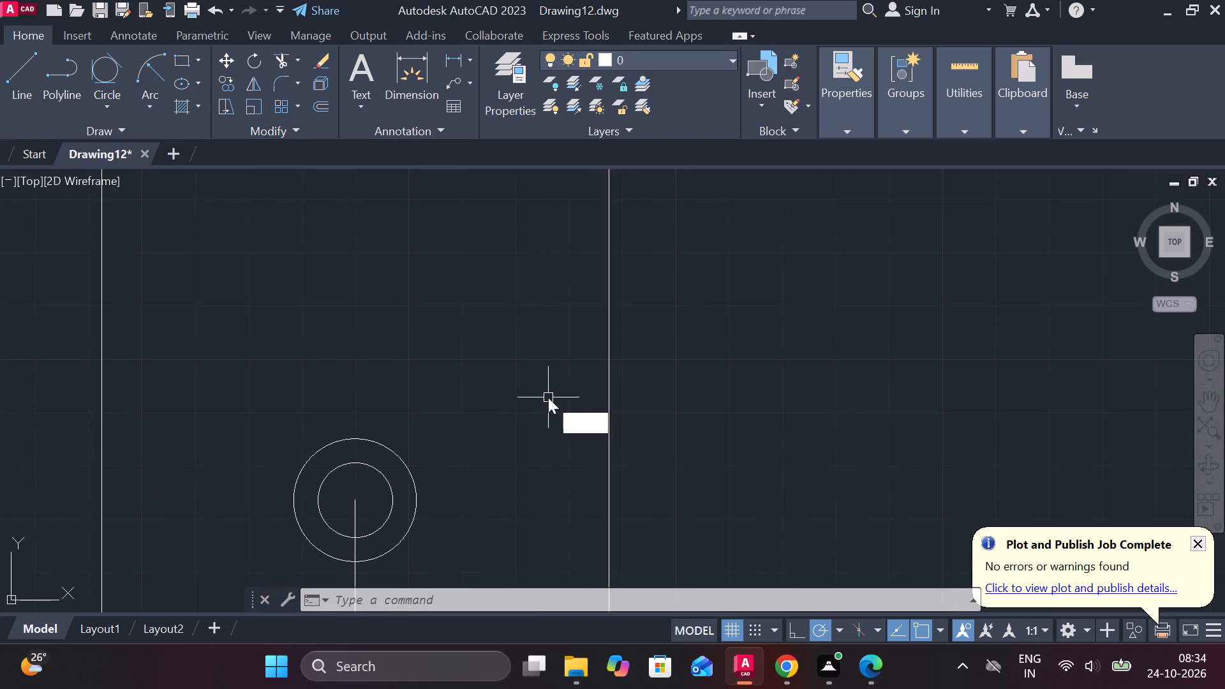
key(space)
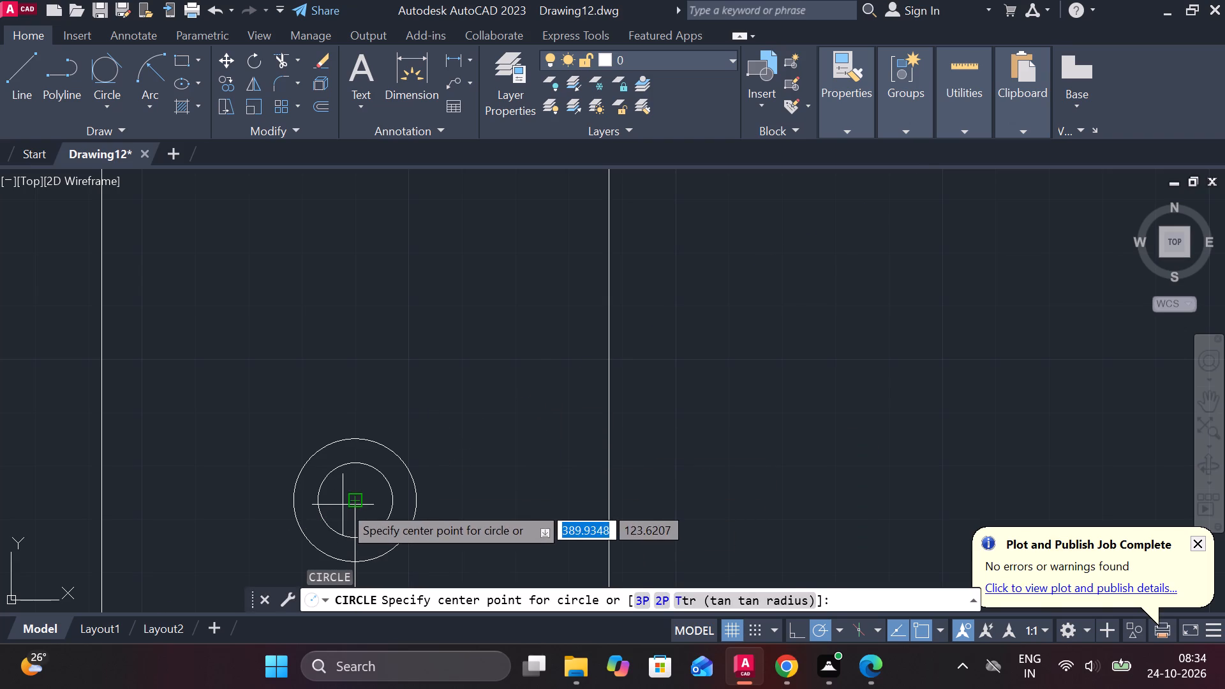
click(353, 500)
scroll(512, 366, down, 2)
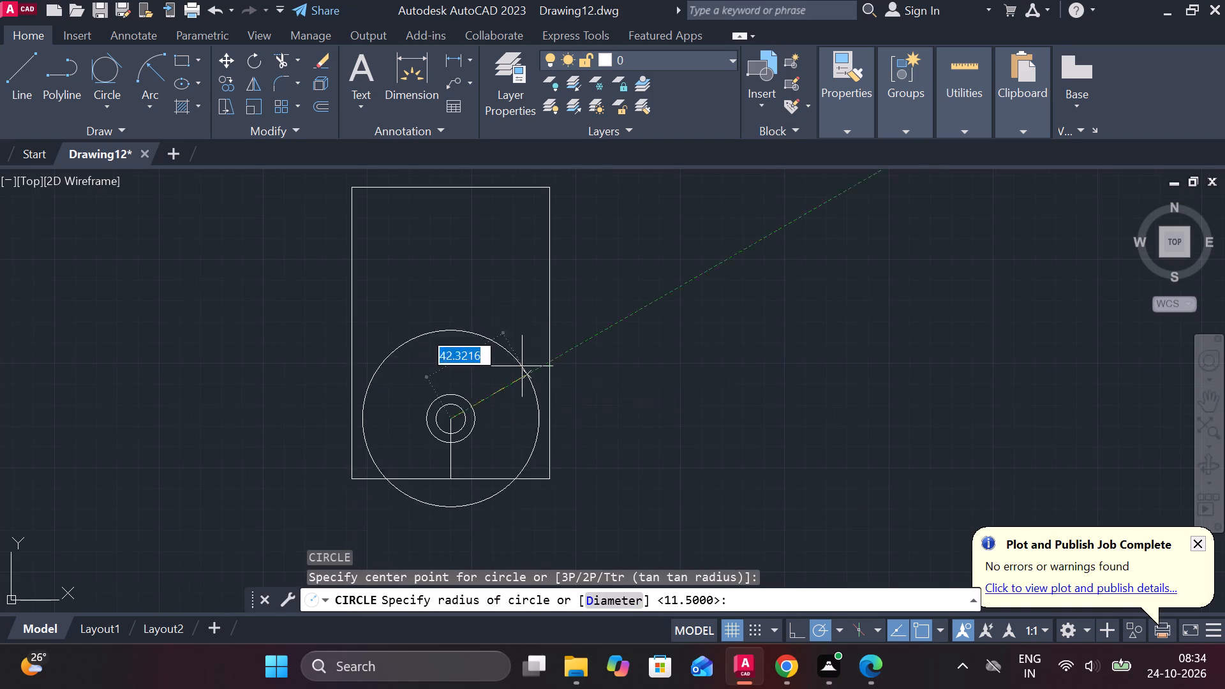
text(90)
key(Return)
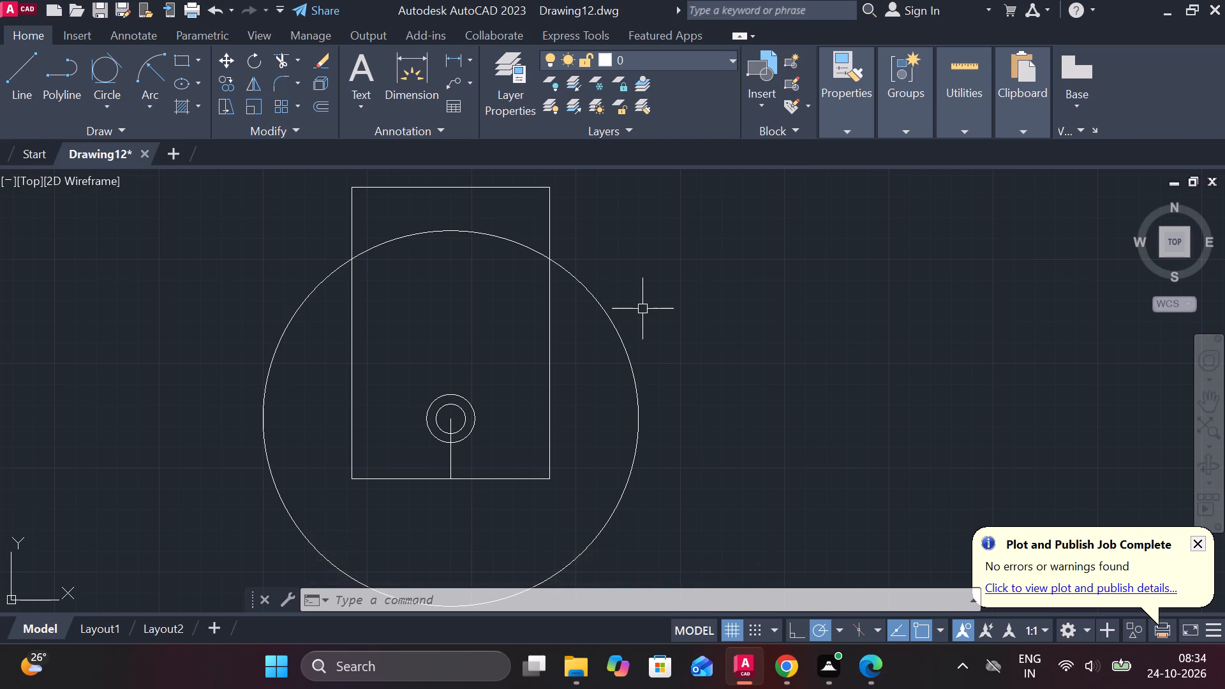
Draw a vertical line from the midpoint of the rectangle's top edge down to the centre of the concentric circles.
middle_drag(658, 282, 659, 304)
key(l)
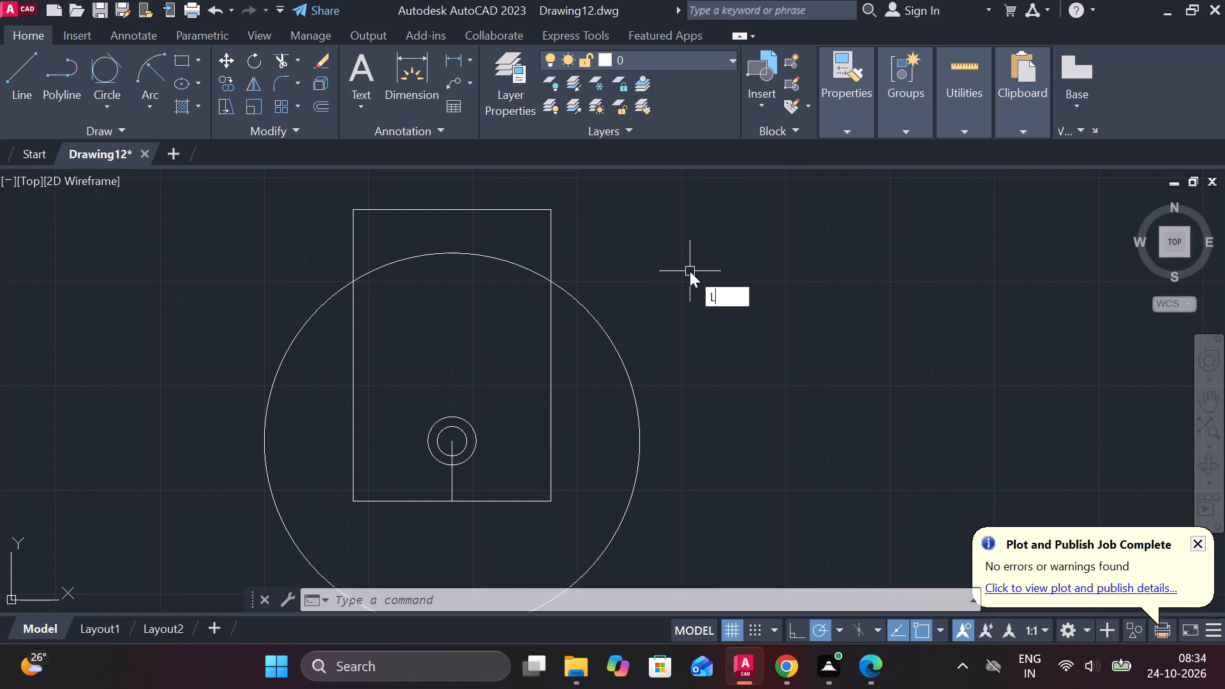
key(Return)
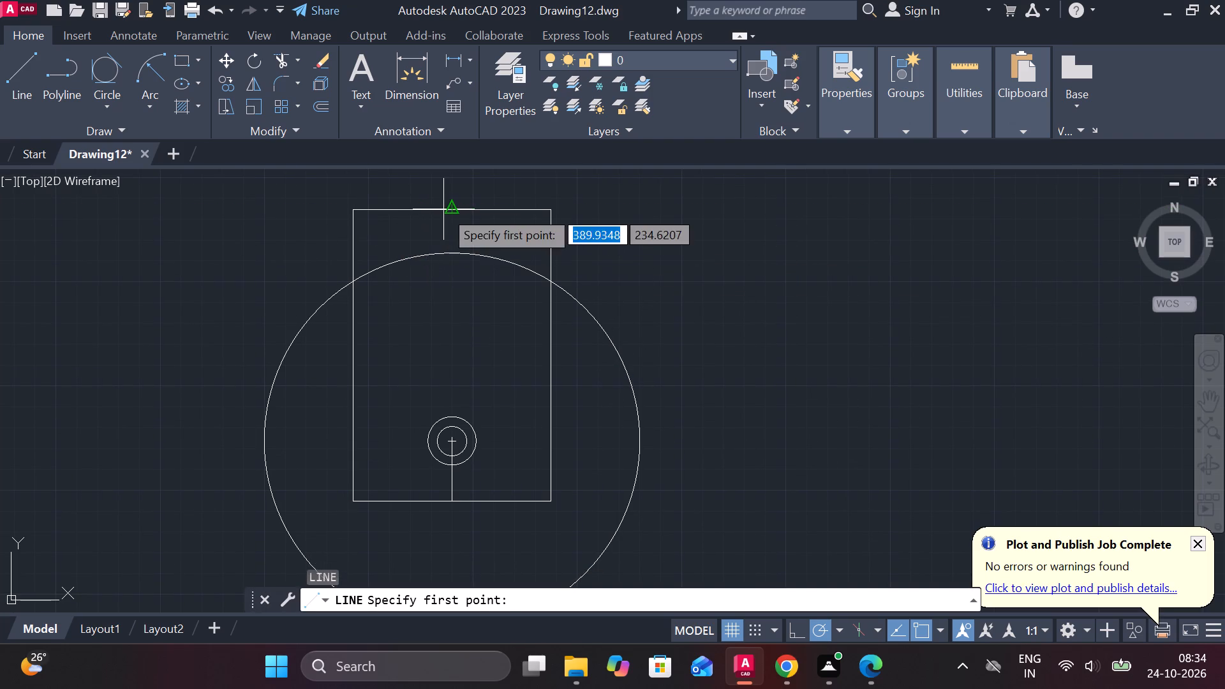
click(447, 209)
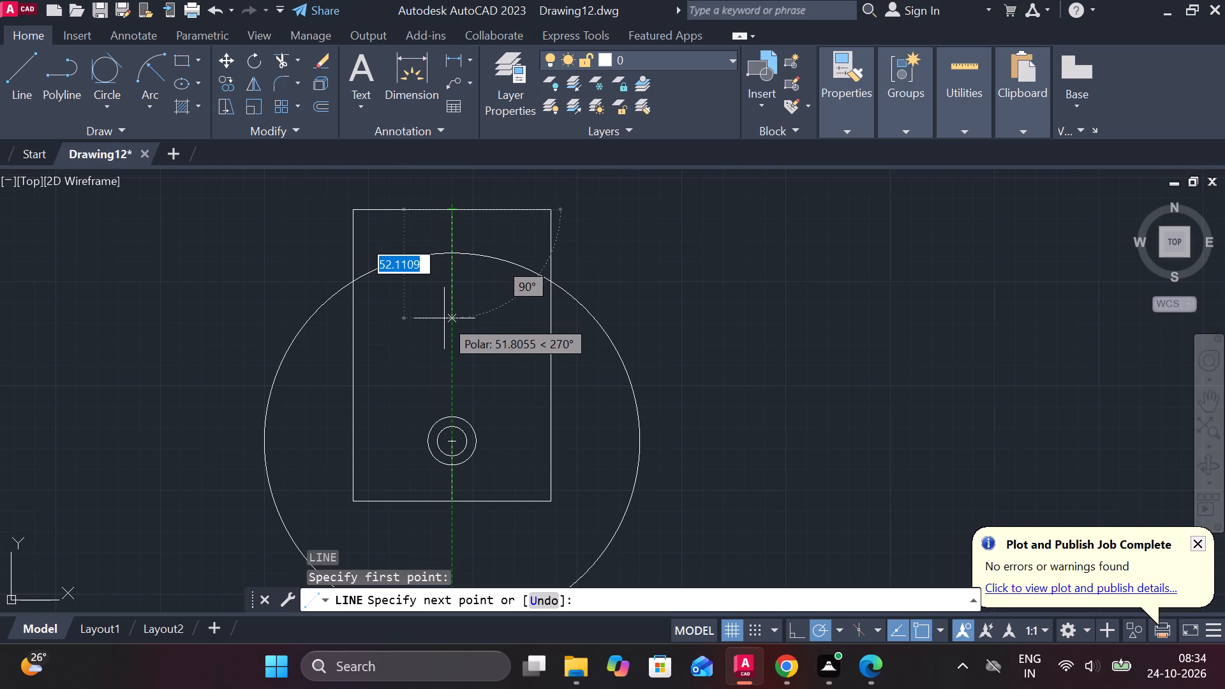
middle_drag(447, 464, 447, 393)
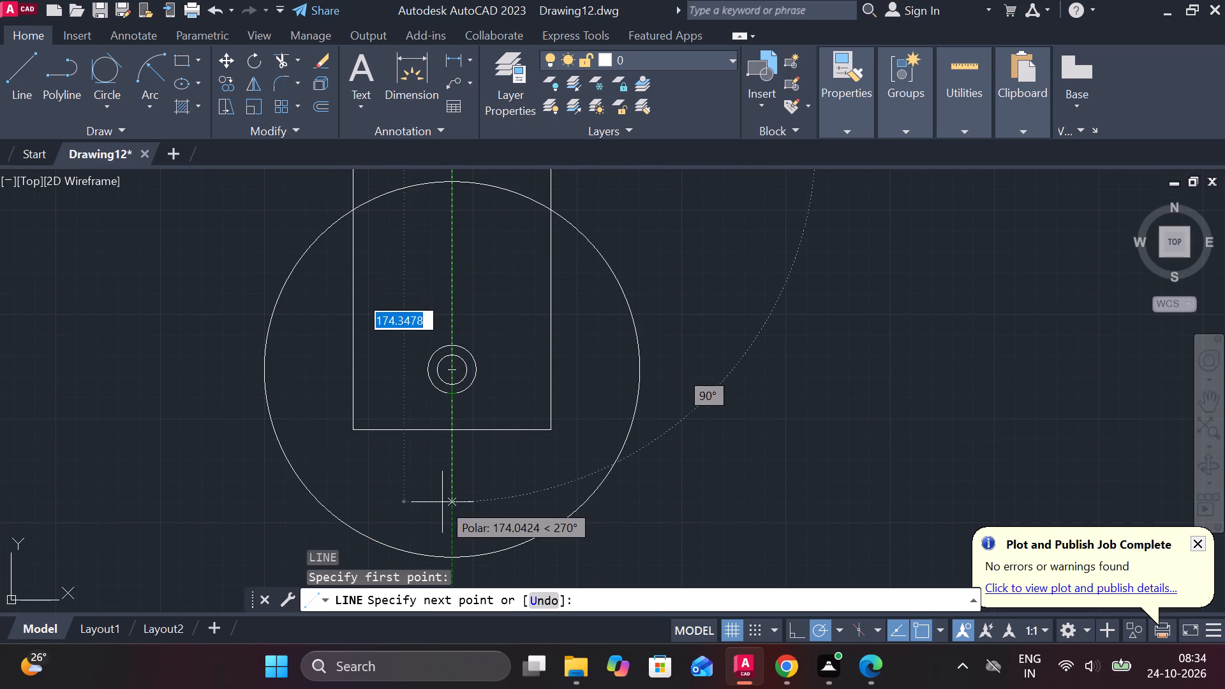
middle_drag(442, 503, 442, 480)
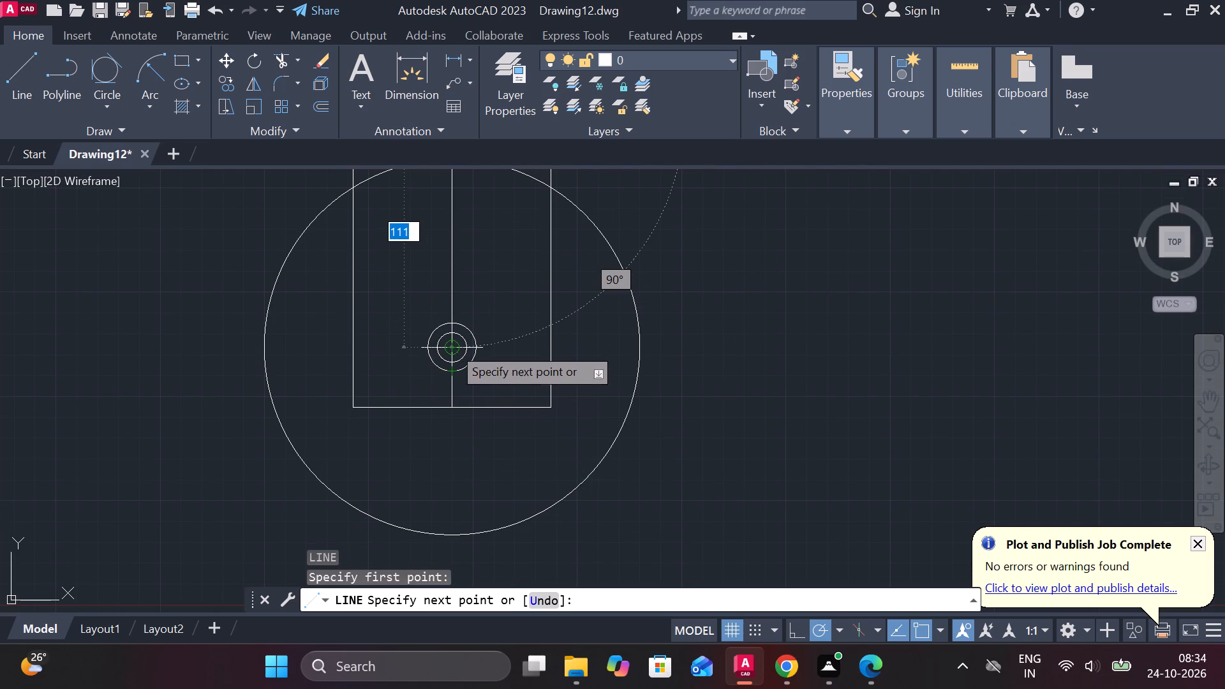
click(452, 345)
key(Escape)
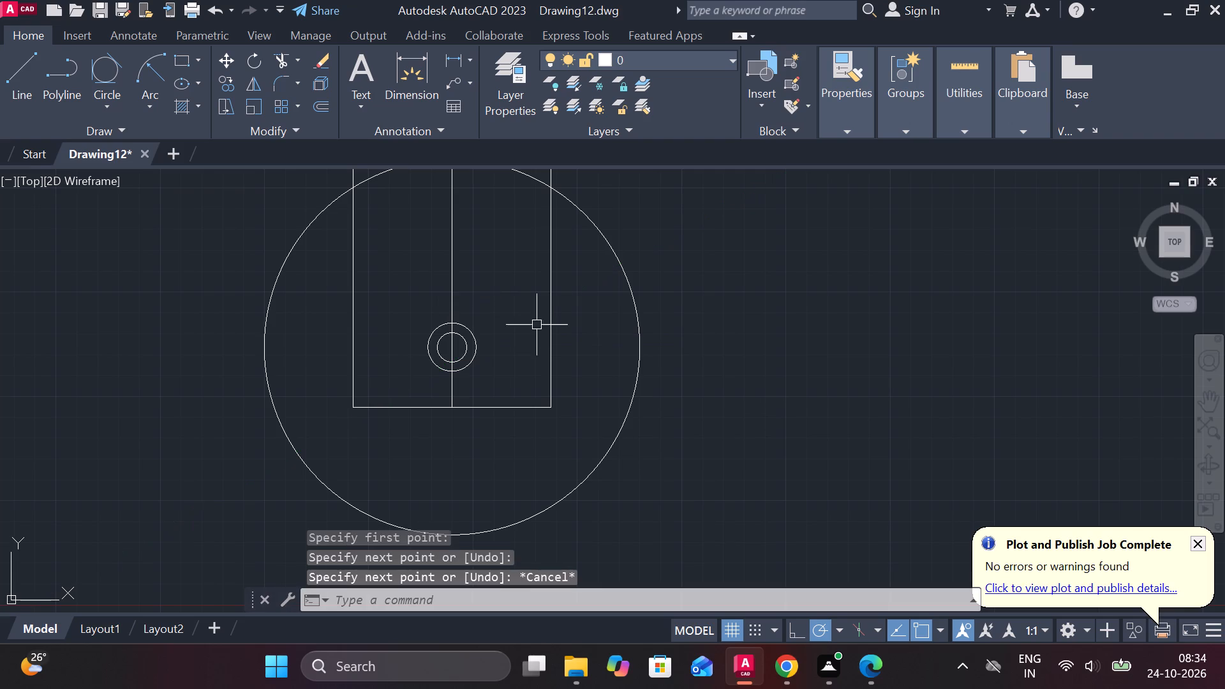
Draw a short vertical line from the midpoint of the rectangle's top edge down to the top of the 90-radius circle.
middle_drag(546, 337, 570, 508)
click(475, 302)
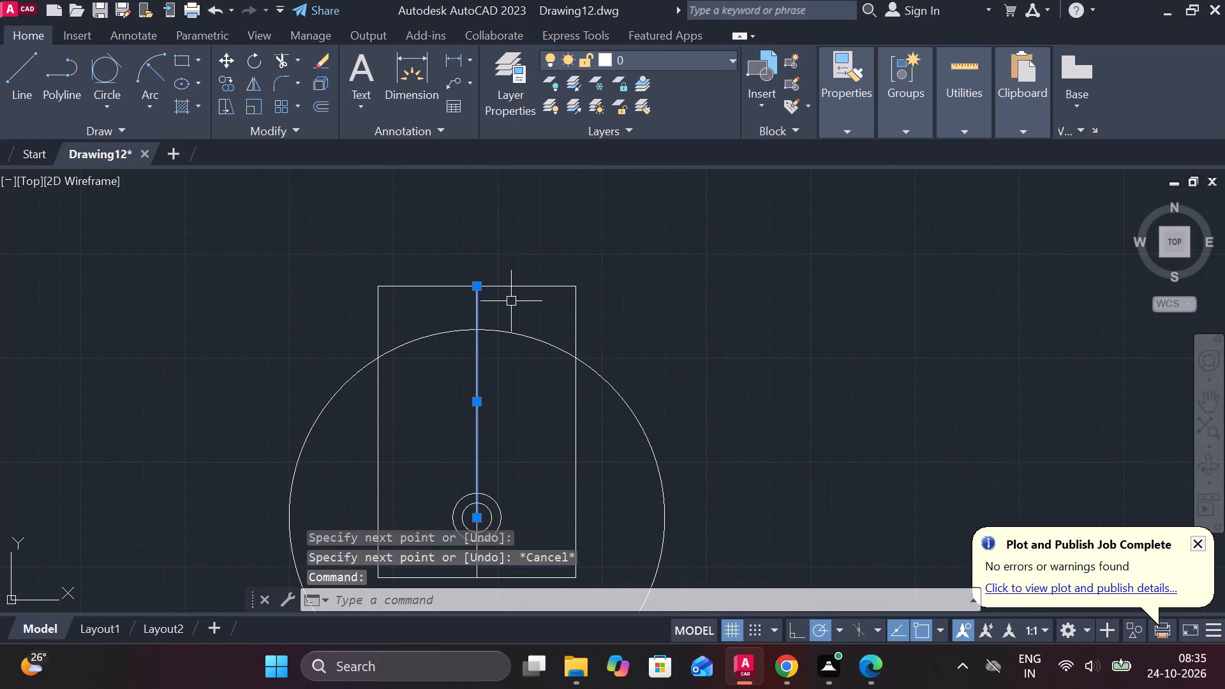
key(Escape)
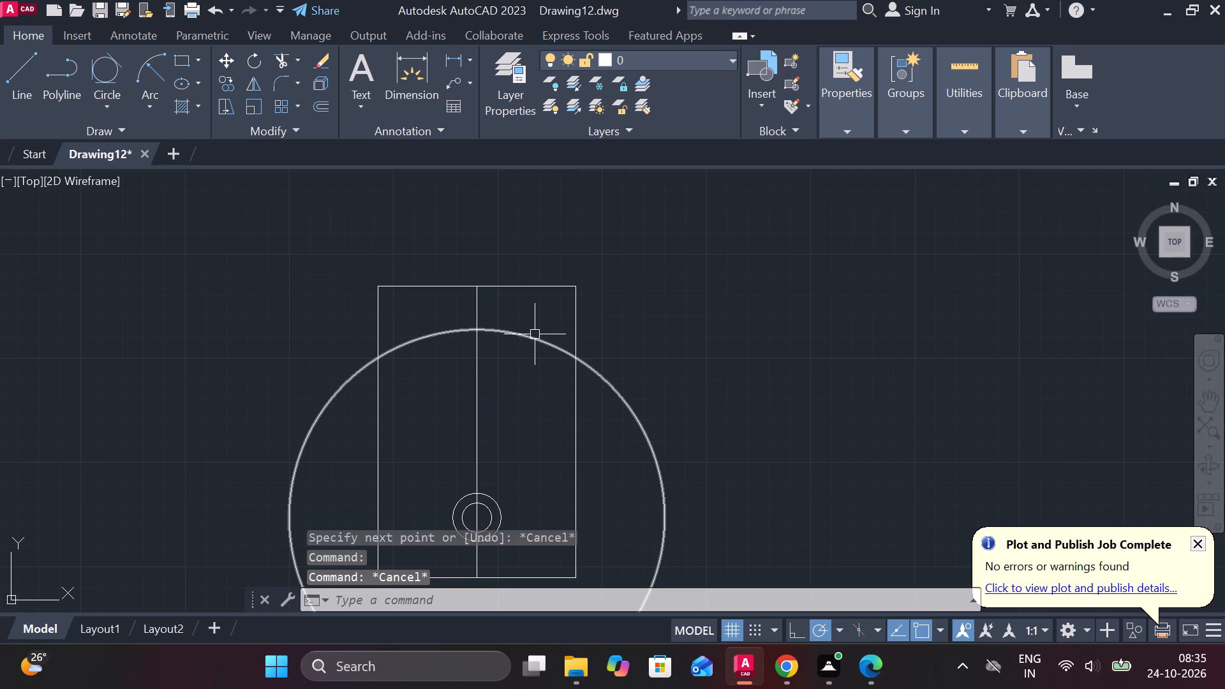
key(l)
key(Return)
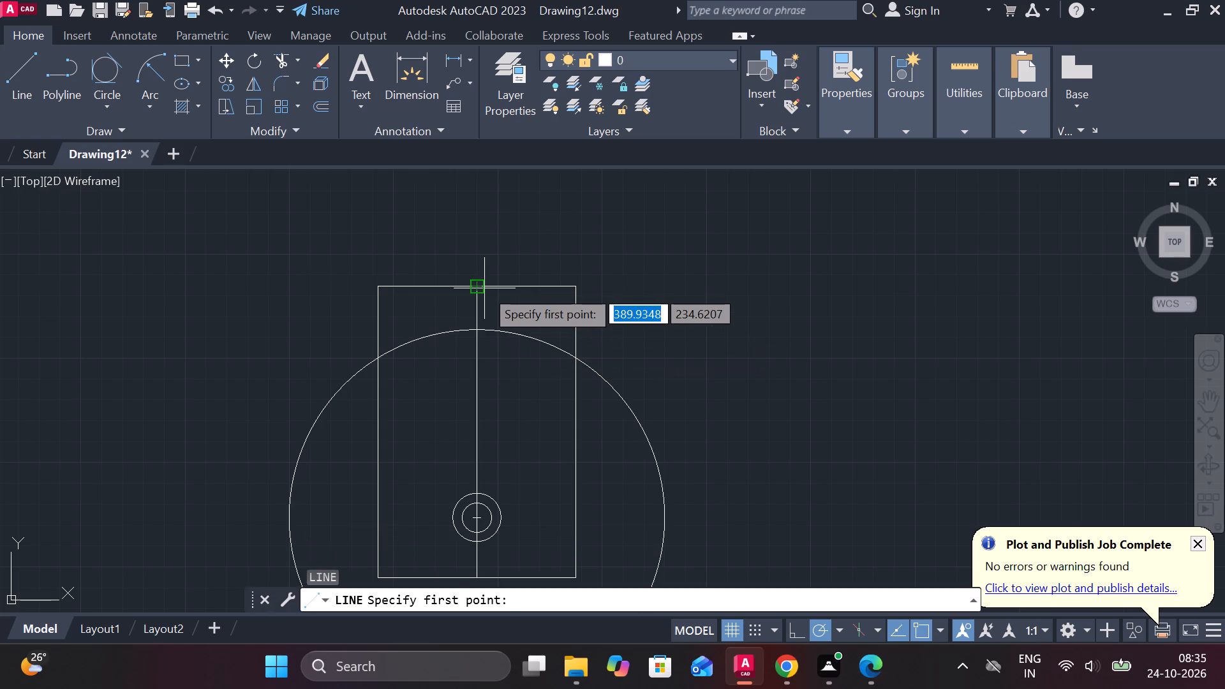
click(484, 288)
click(480, 332)
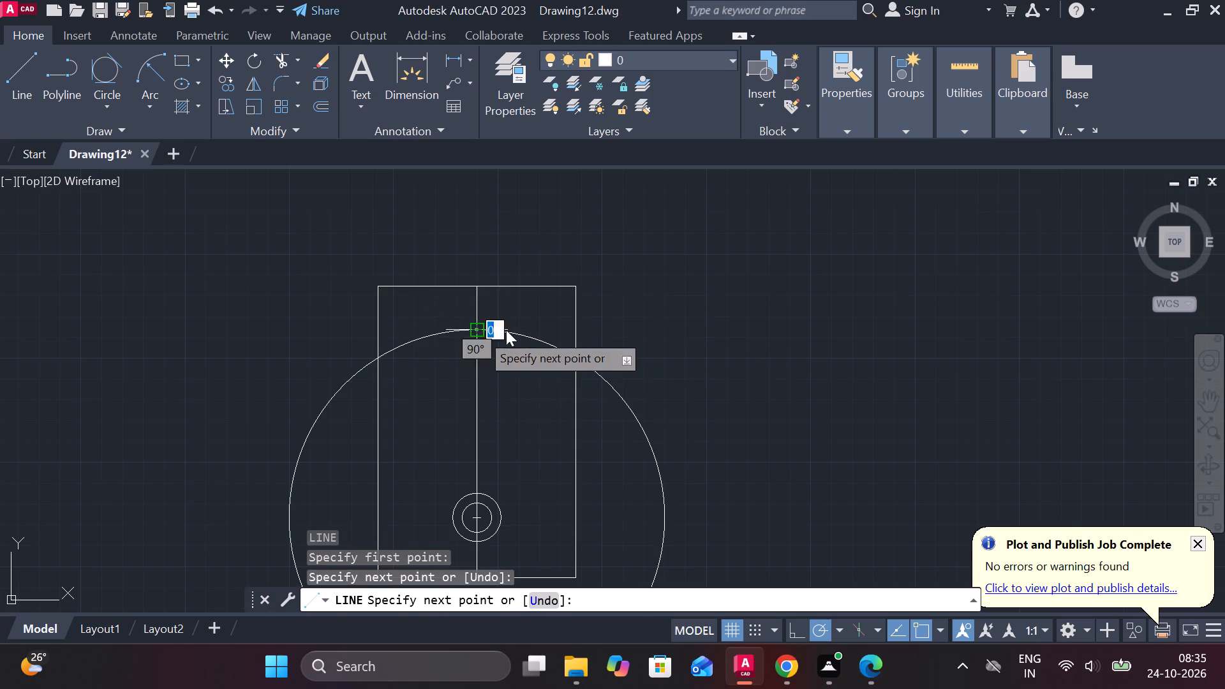
key(Escape)
Offset the short vertical centre line by 26 to both the right and the left side.
click(481, 311)
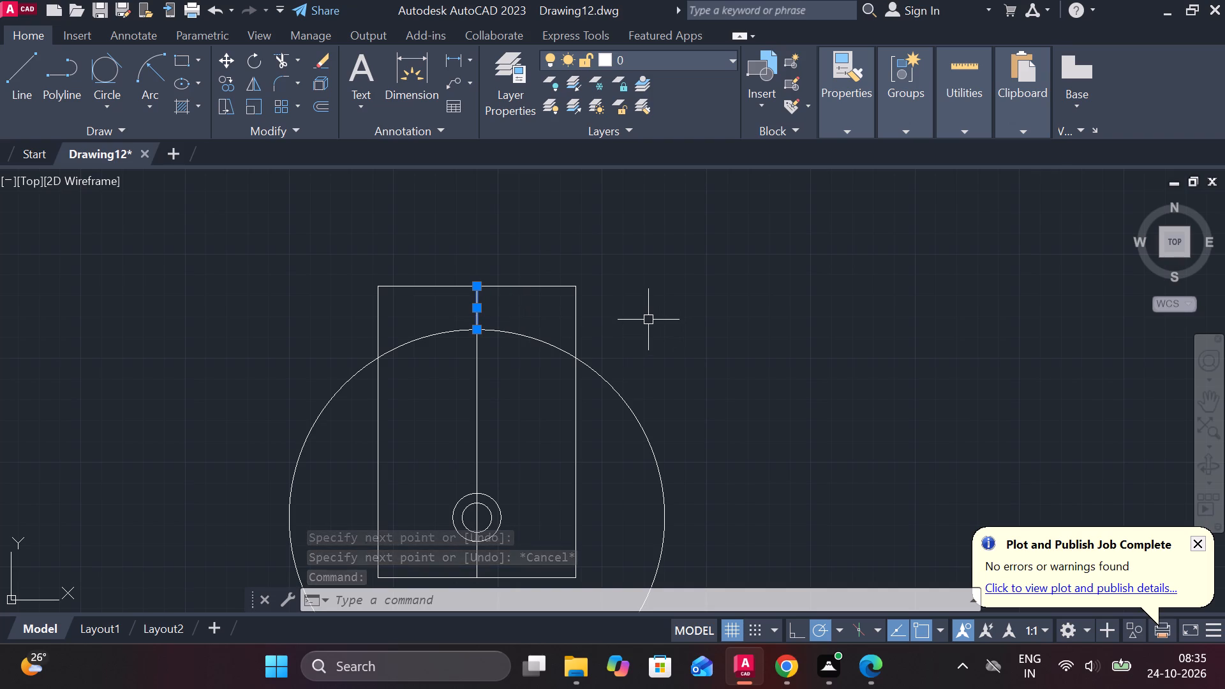
key(o)
key(Return)
key(Return)
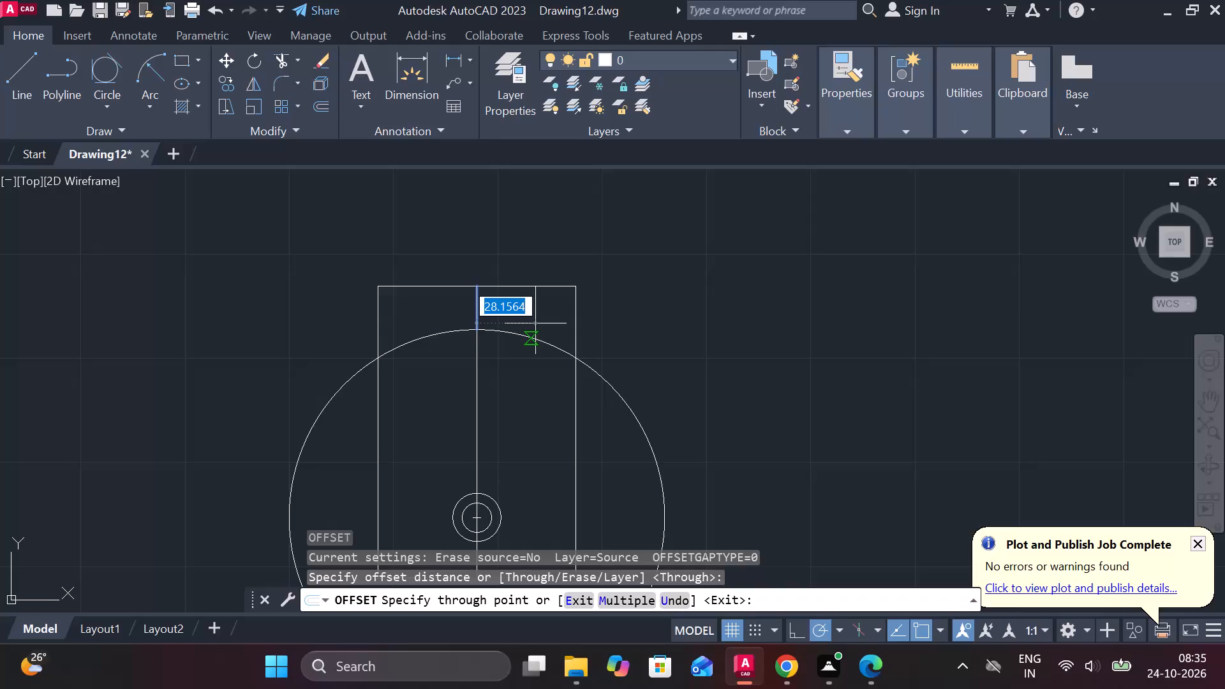
text(26)
key(Return)
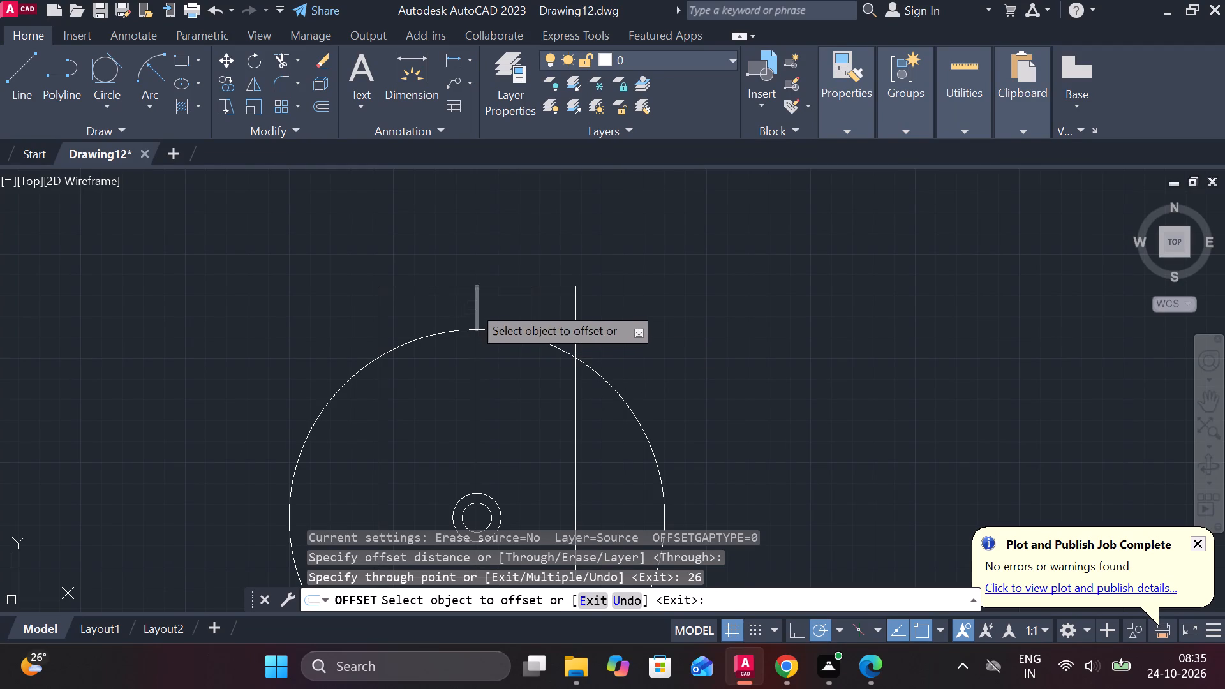
click(472, 305)
key(2)
key(6)
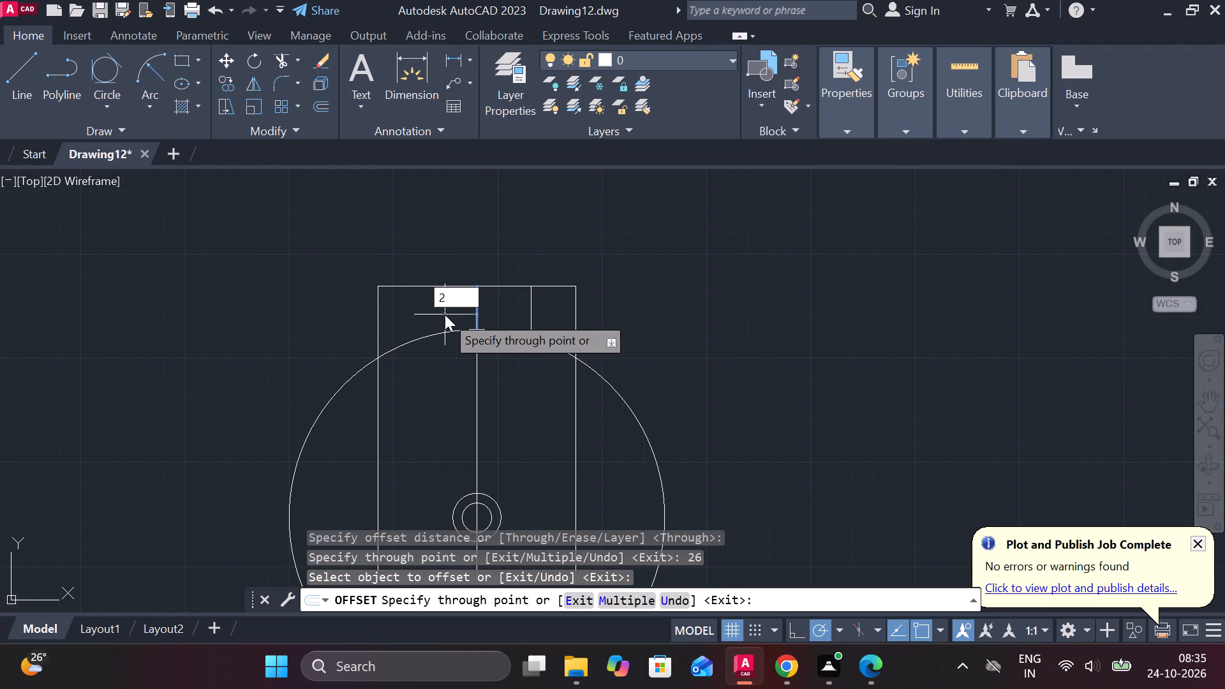
key(Return)
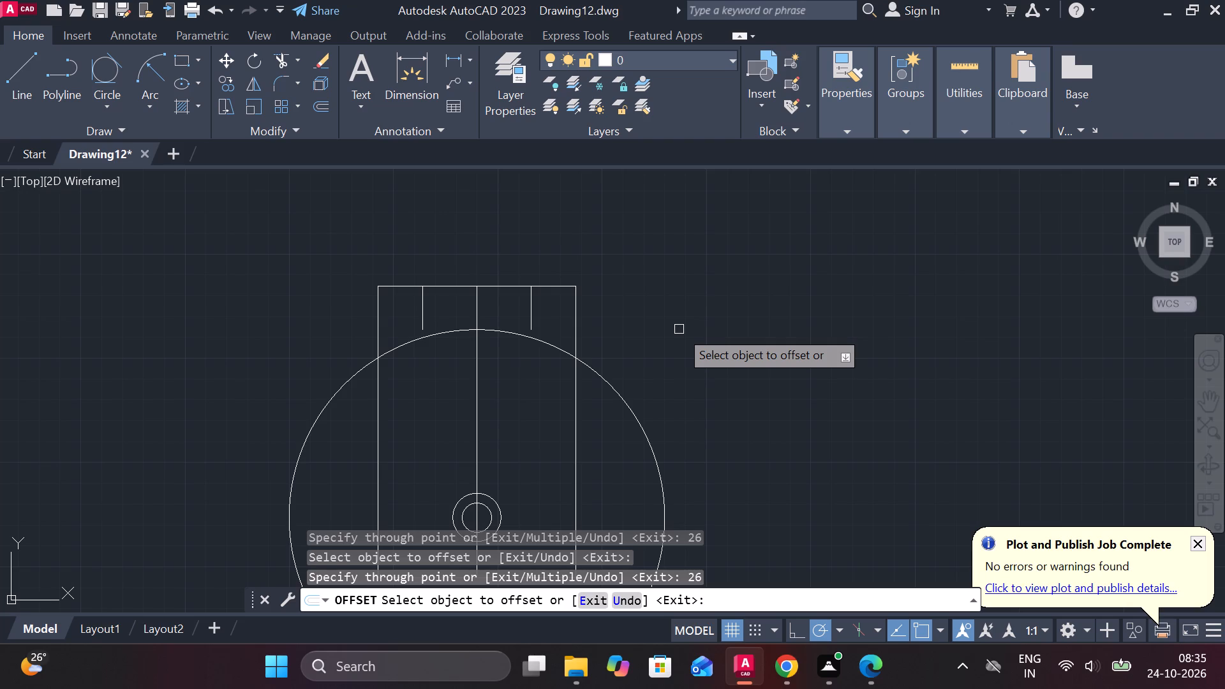
key(Escape)
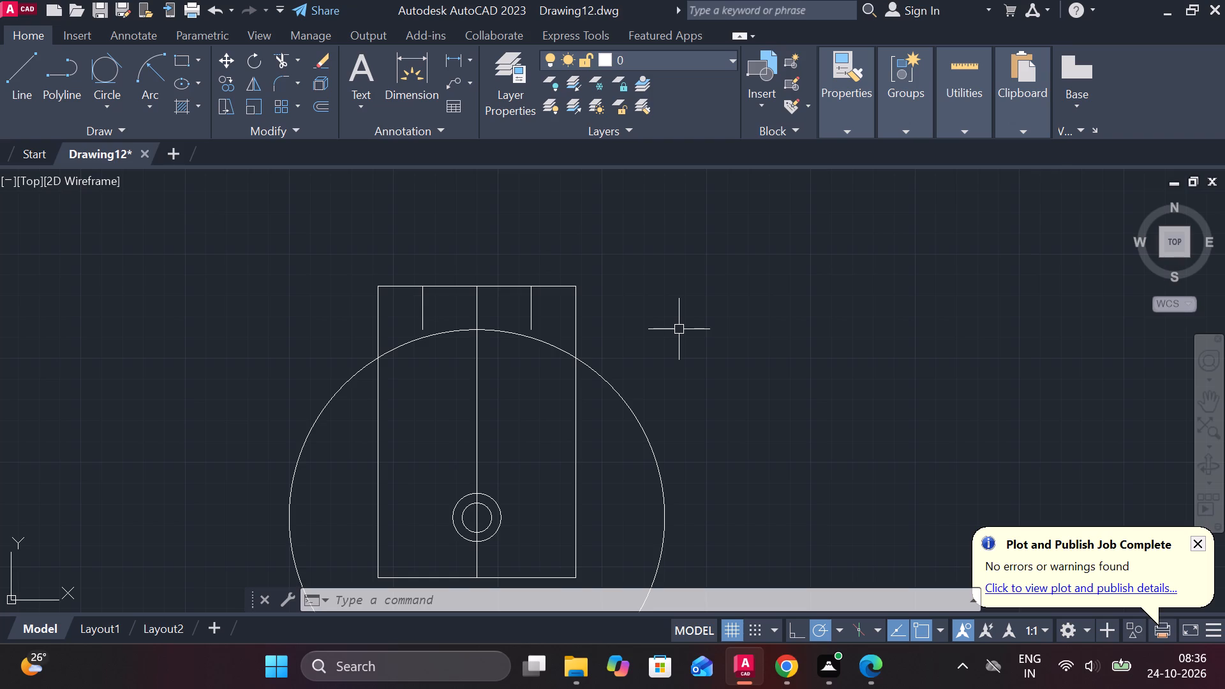
Stretch the lower ends of the right and left offset lines straight down past the 90-radius circle.
scroll(547, 325, up, 1)
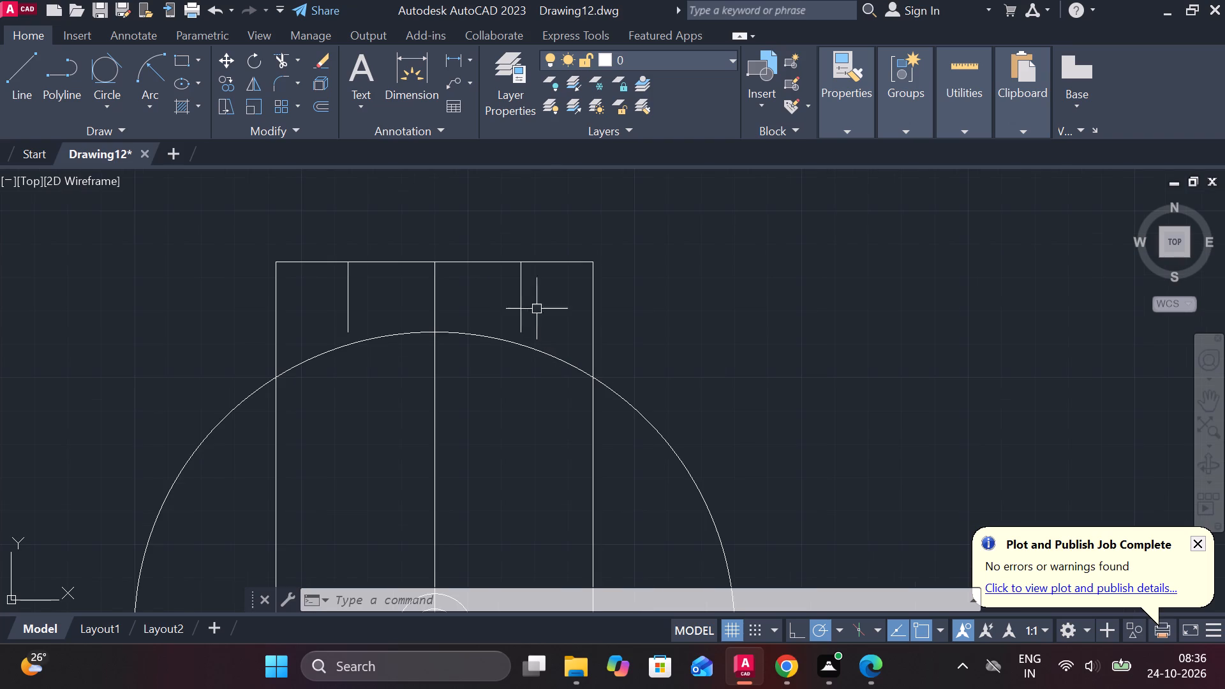
click(516, 292)
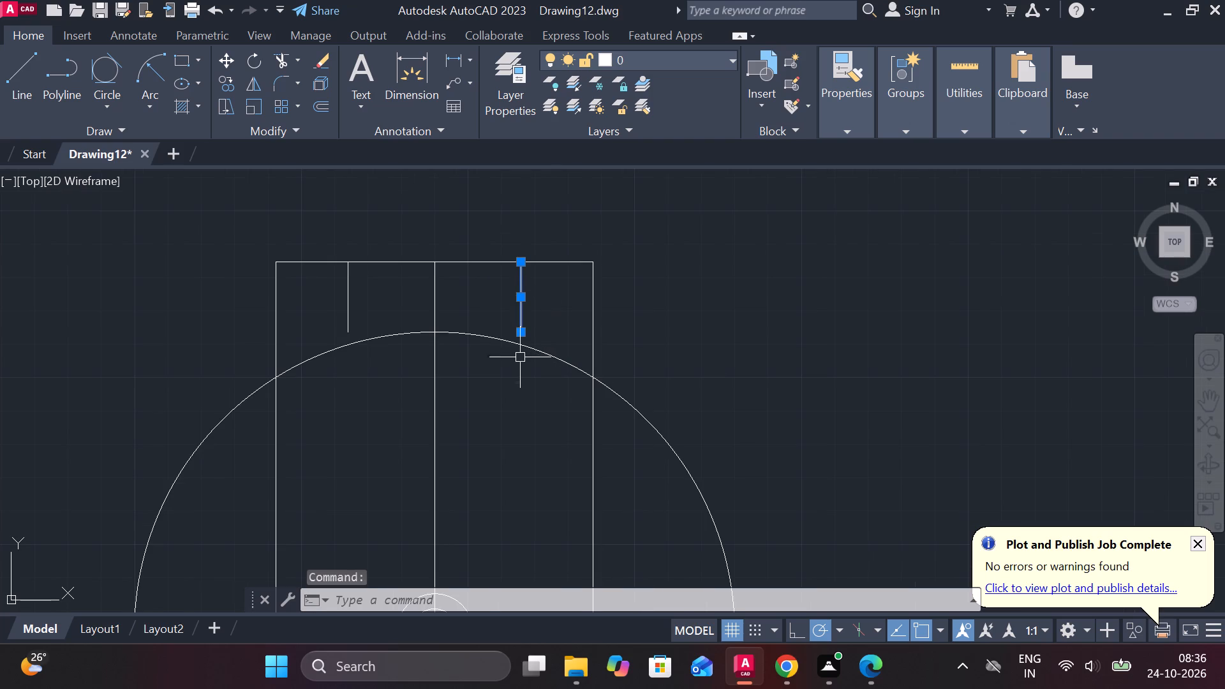
click(518, 335)
click(512, 387)
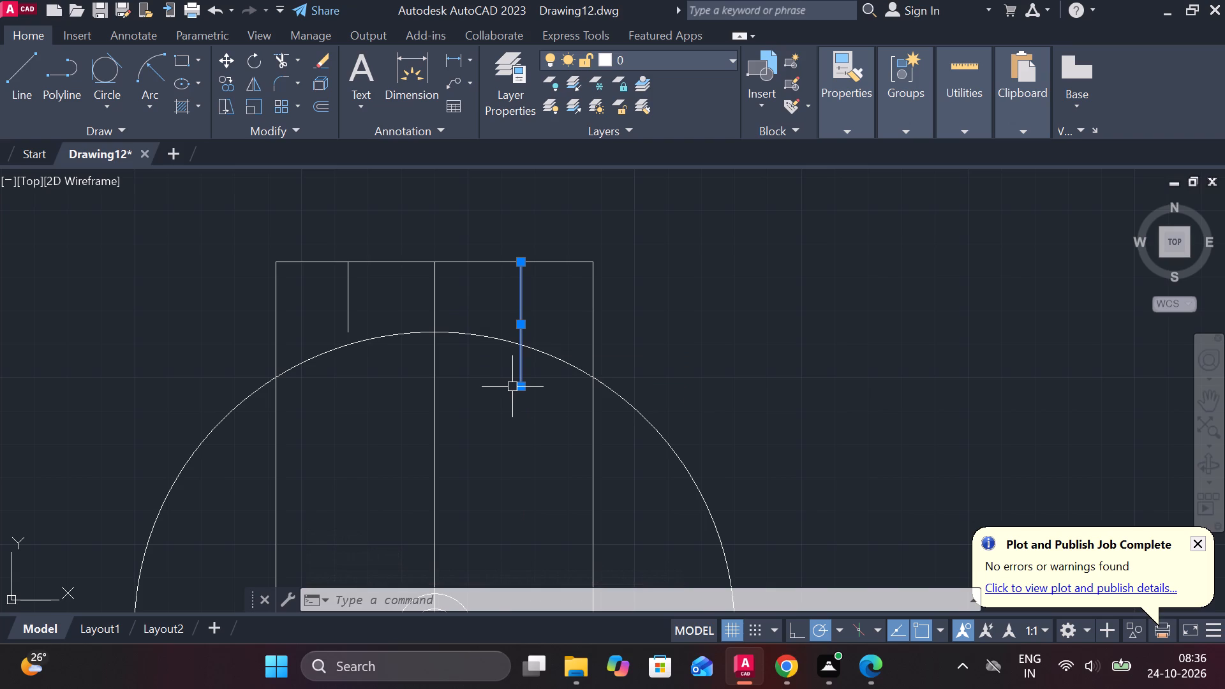
key(Escape)
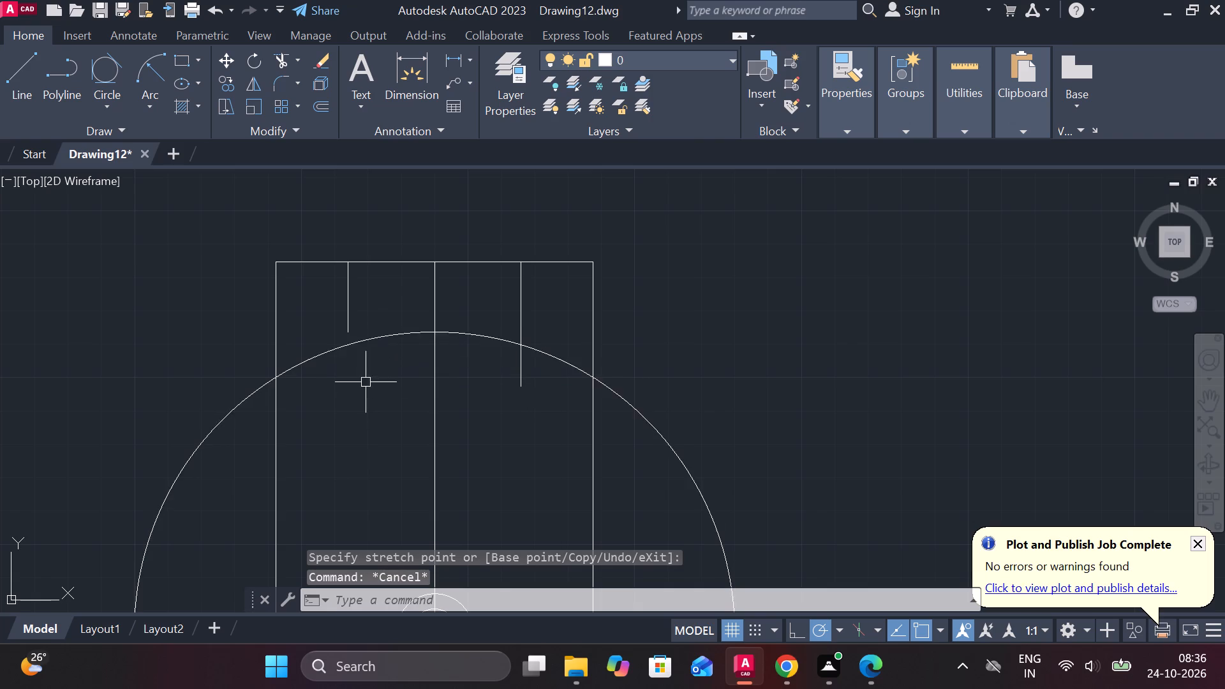
click(337, 320)
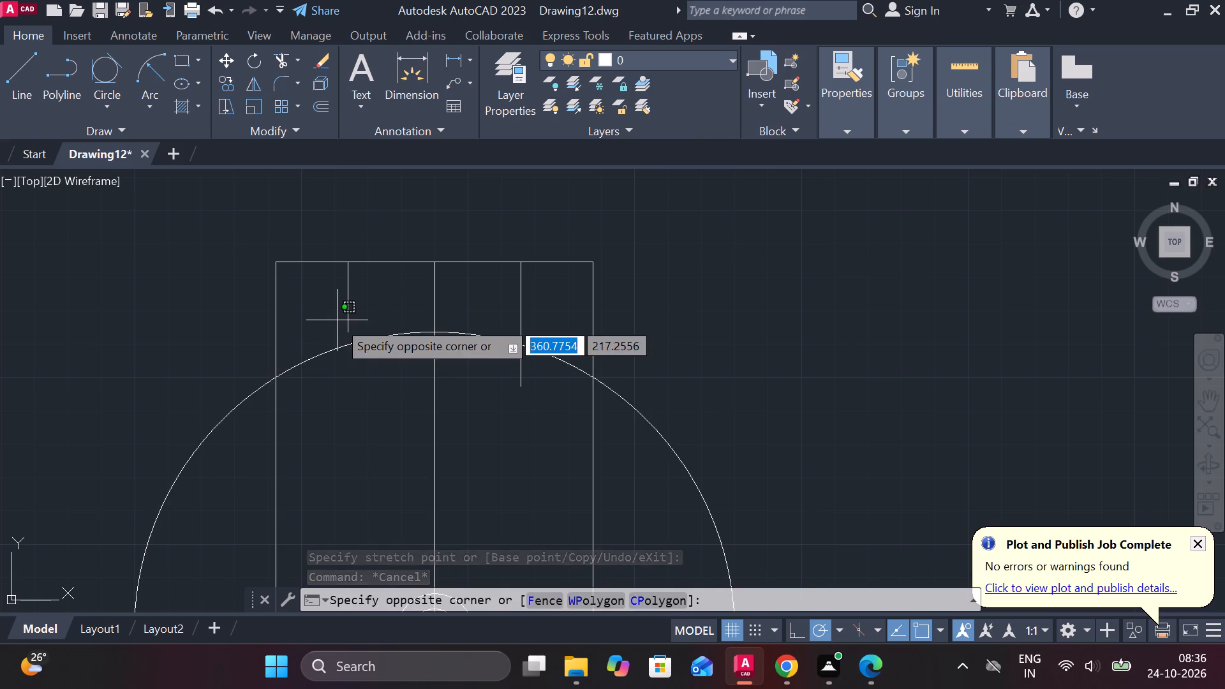
key(Escape)
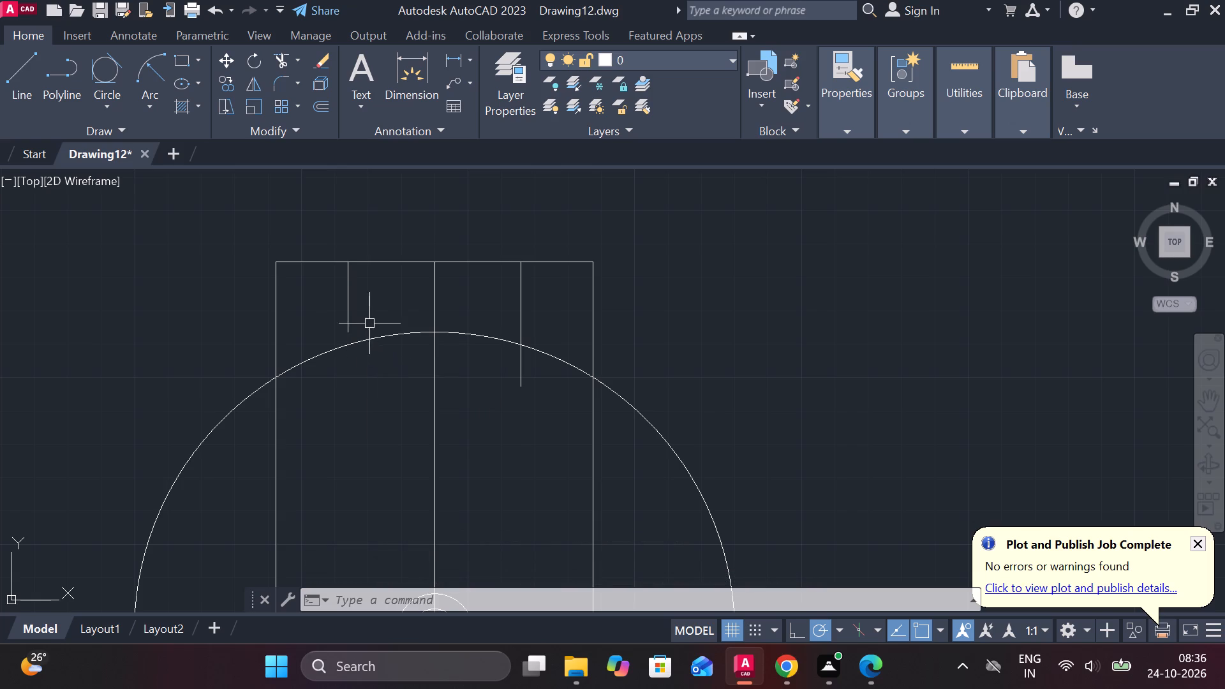
click(348, 302)
click(350, 330)
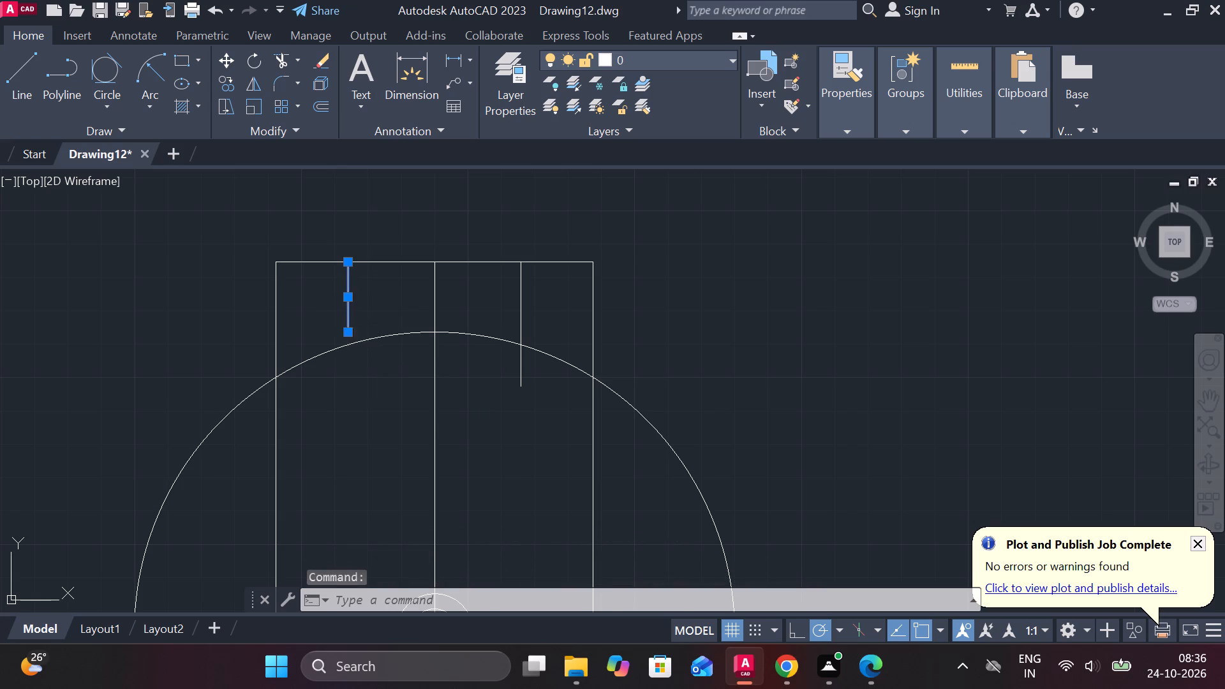
click(349, 397)
key(Escape)
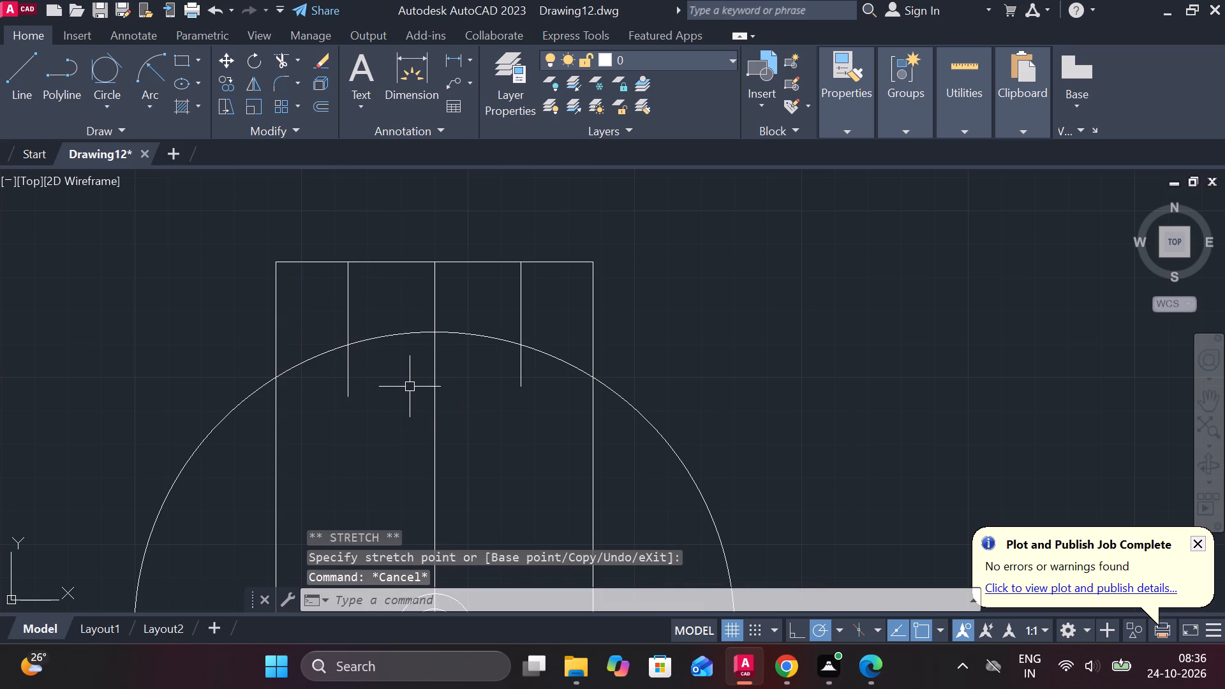
Draw a circle of radius 8 centred where the left offset line crosses the 90-radius circle.
text(C)
key(space)
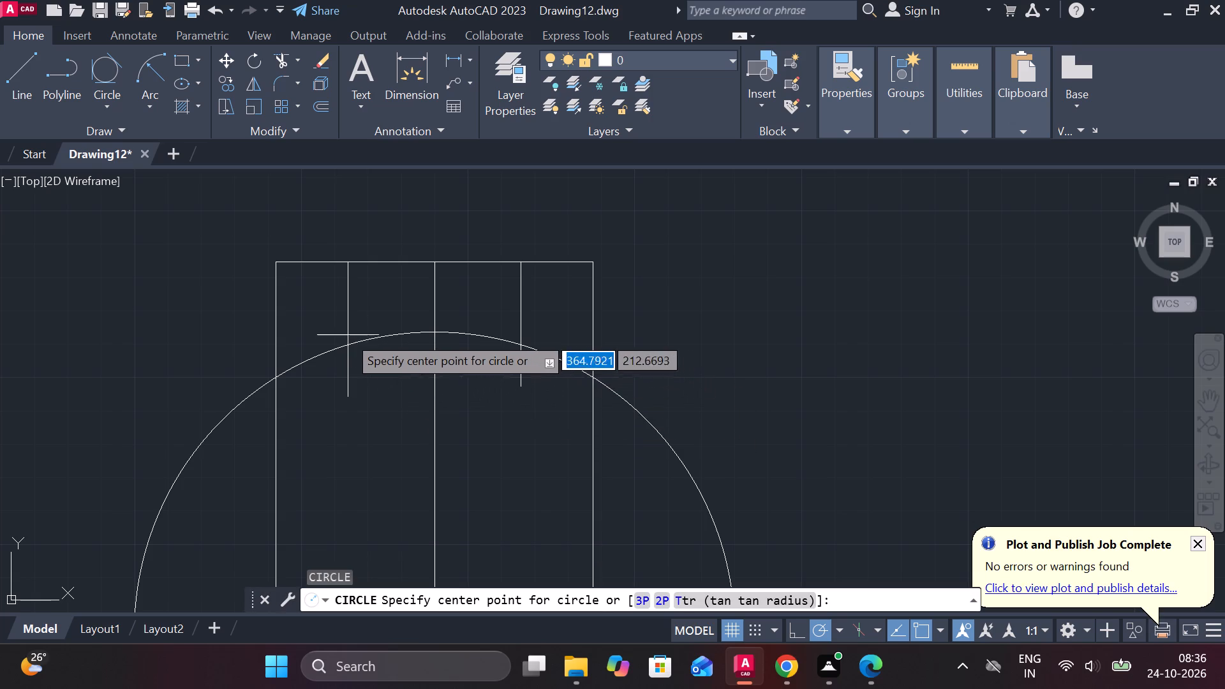
click(348, 346)
scroll(370, 352, up, 2)
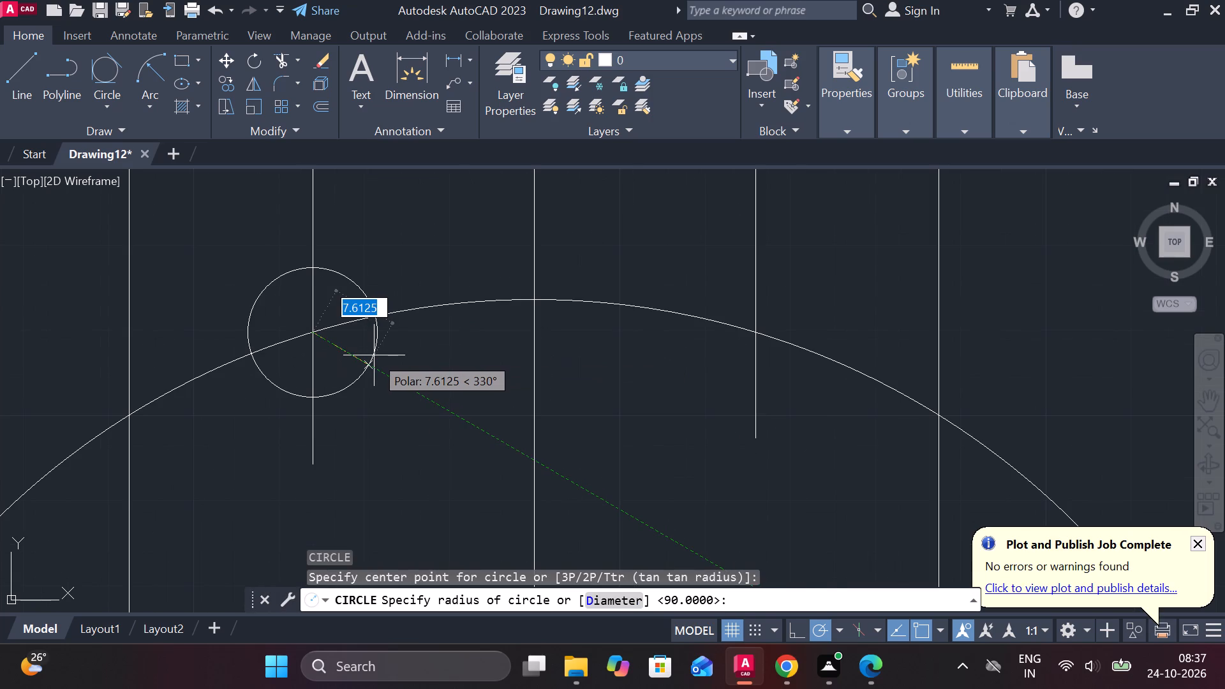
scroll(383, 367, down, 3)
scroll(383, 367, up, 2)
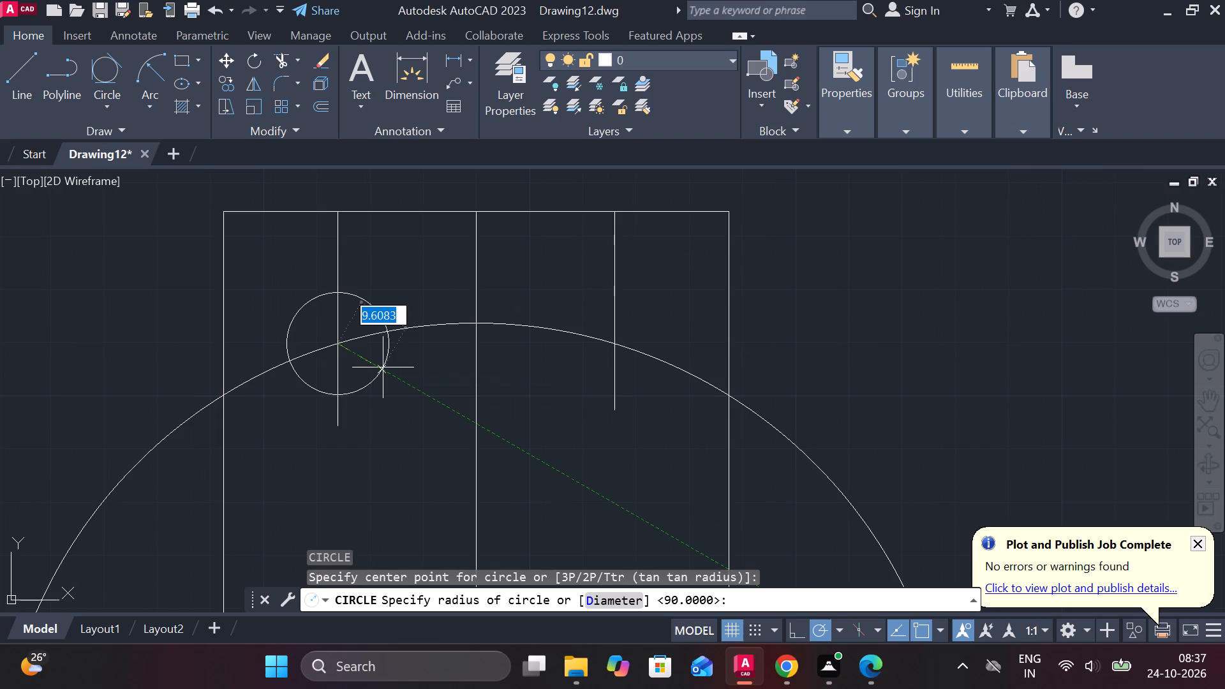
key(8)
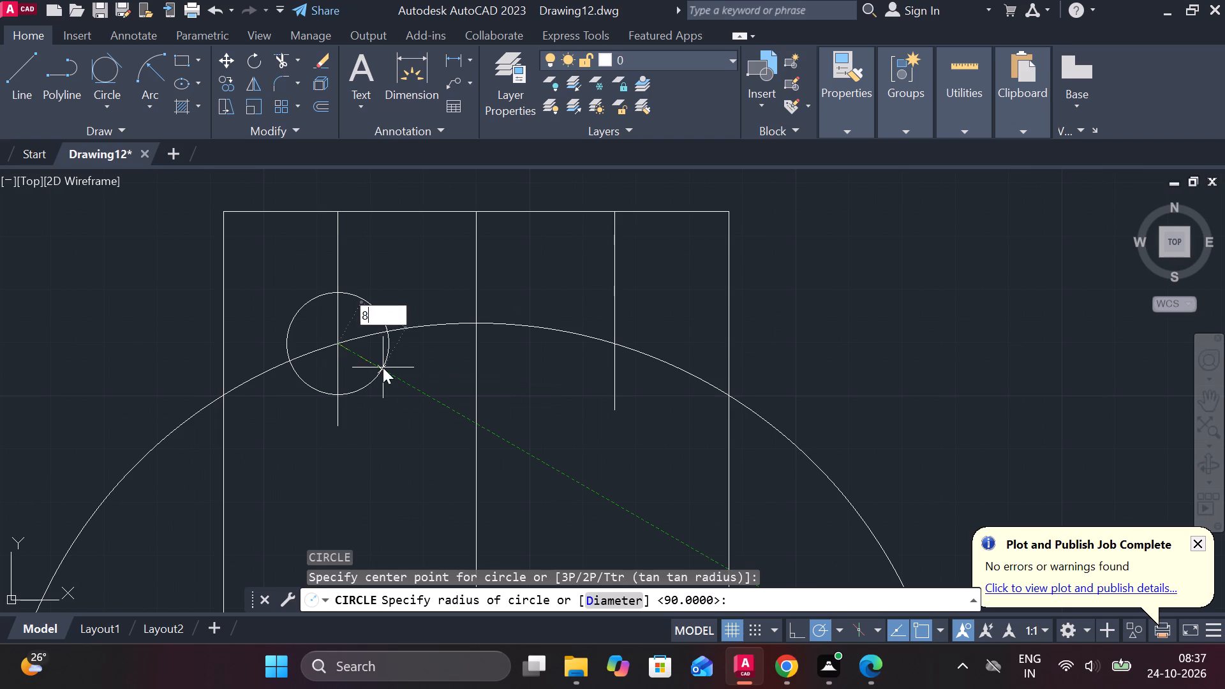
key(Return)
Draw a circle of radius 8 centred where the right offset line crosses the 90-radius circle.
text(C)
key(space)
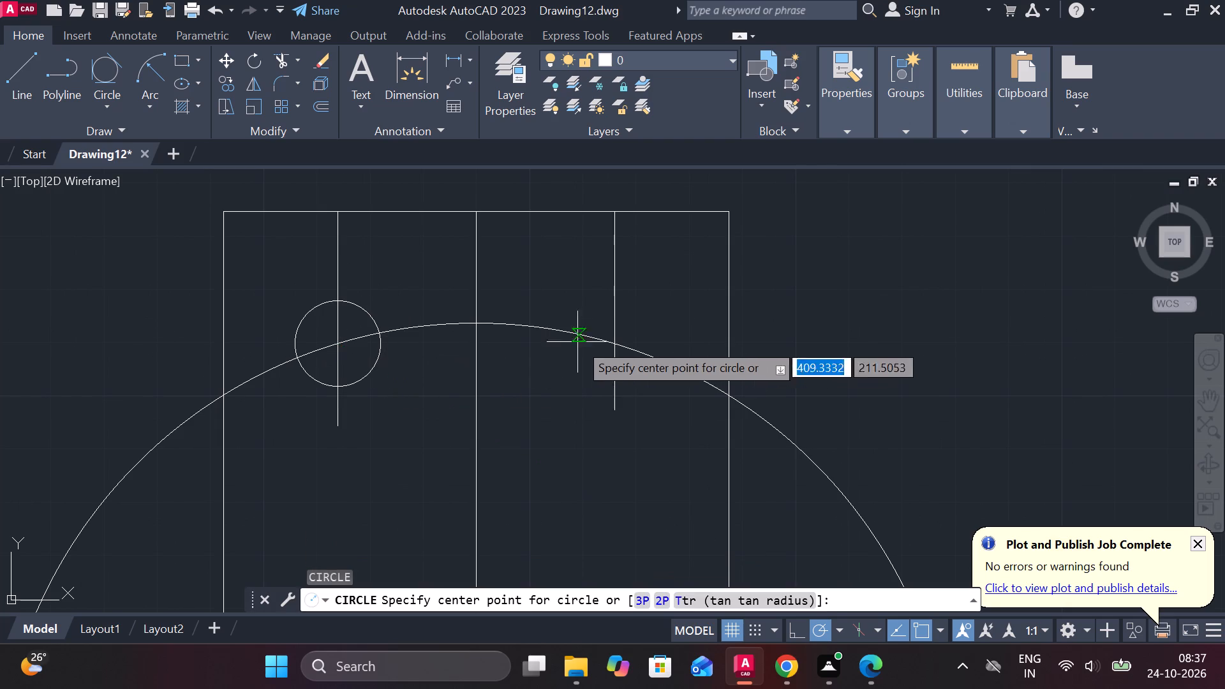
click(616, 343)
key(8)
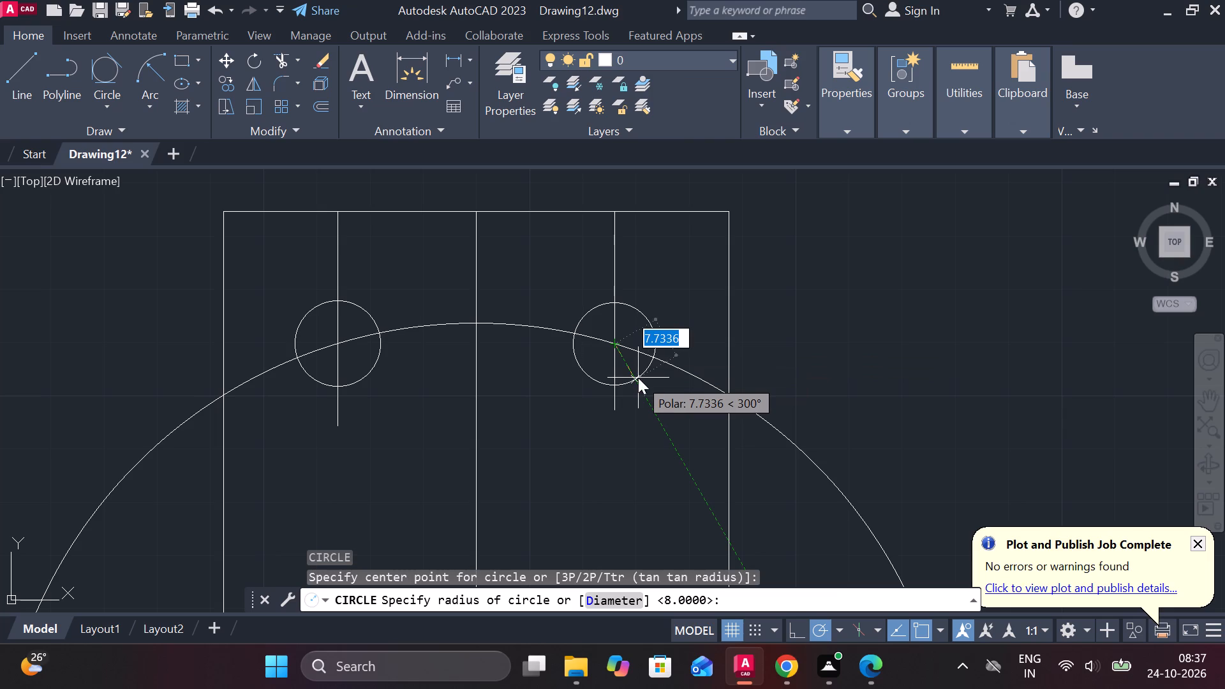
key(Return)
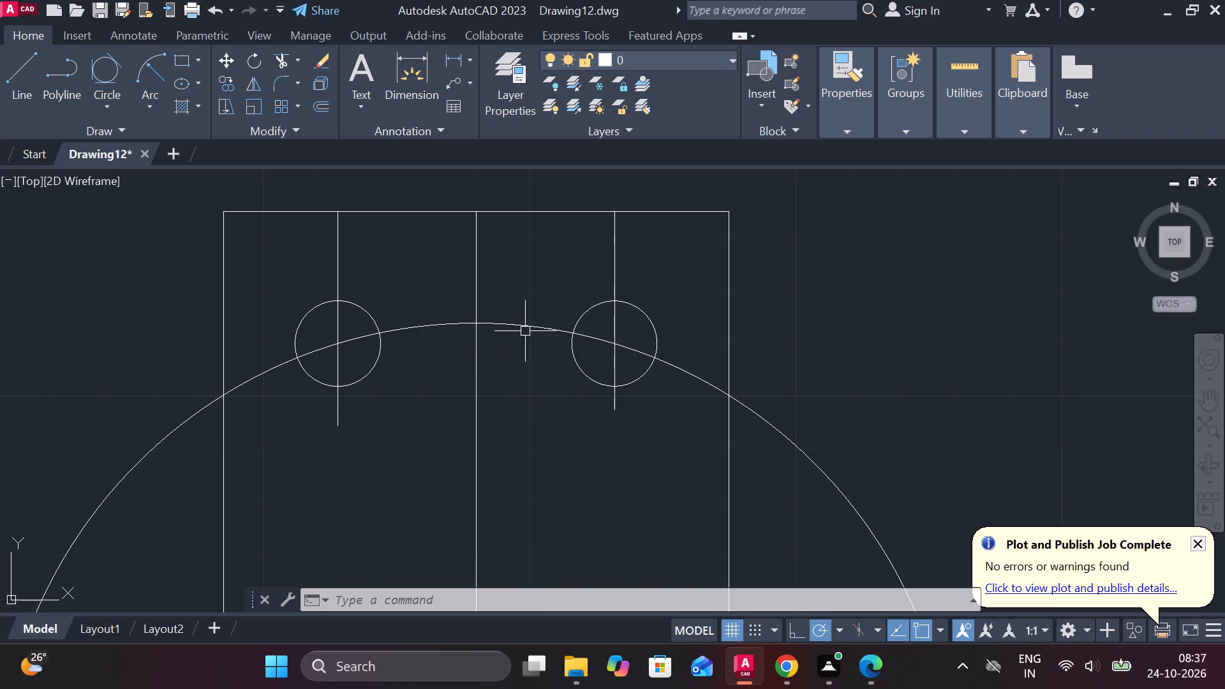
Trim the 90-radius circle between each radius-8 circle and the adjacent vertical side of the rectangle.
text(TR)
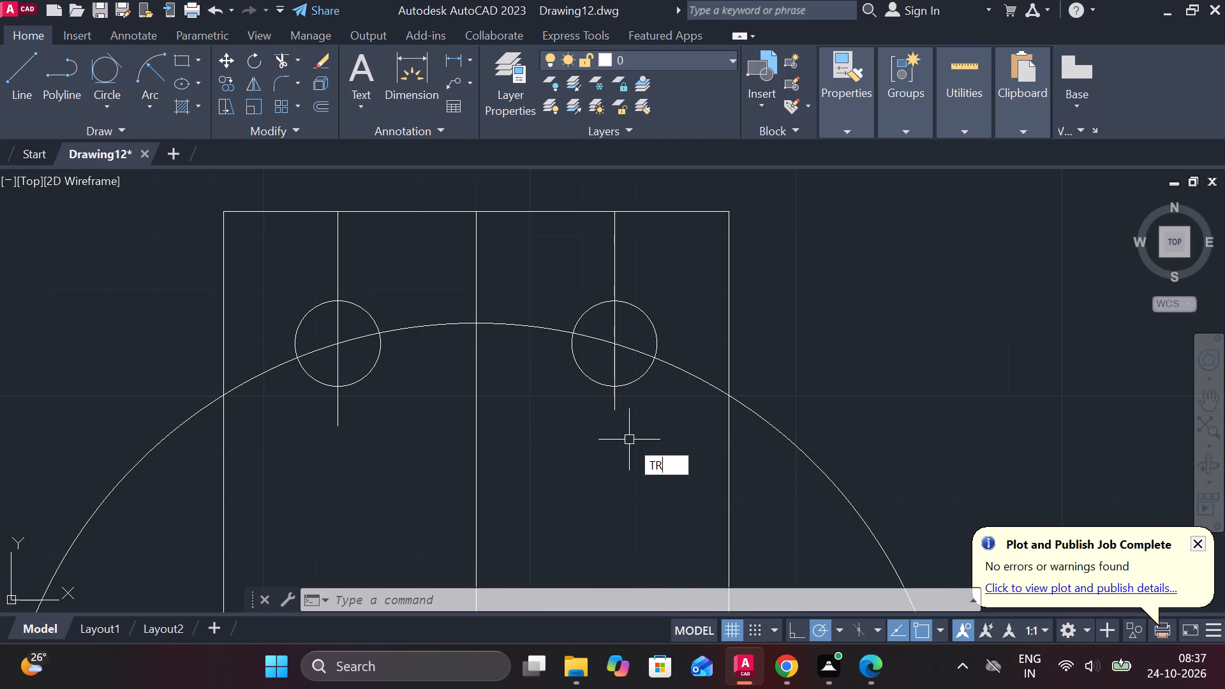
key(space)
click(687, 376)
scroll(583, 420, down, 1)
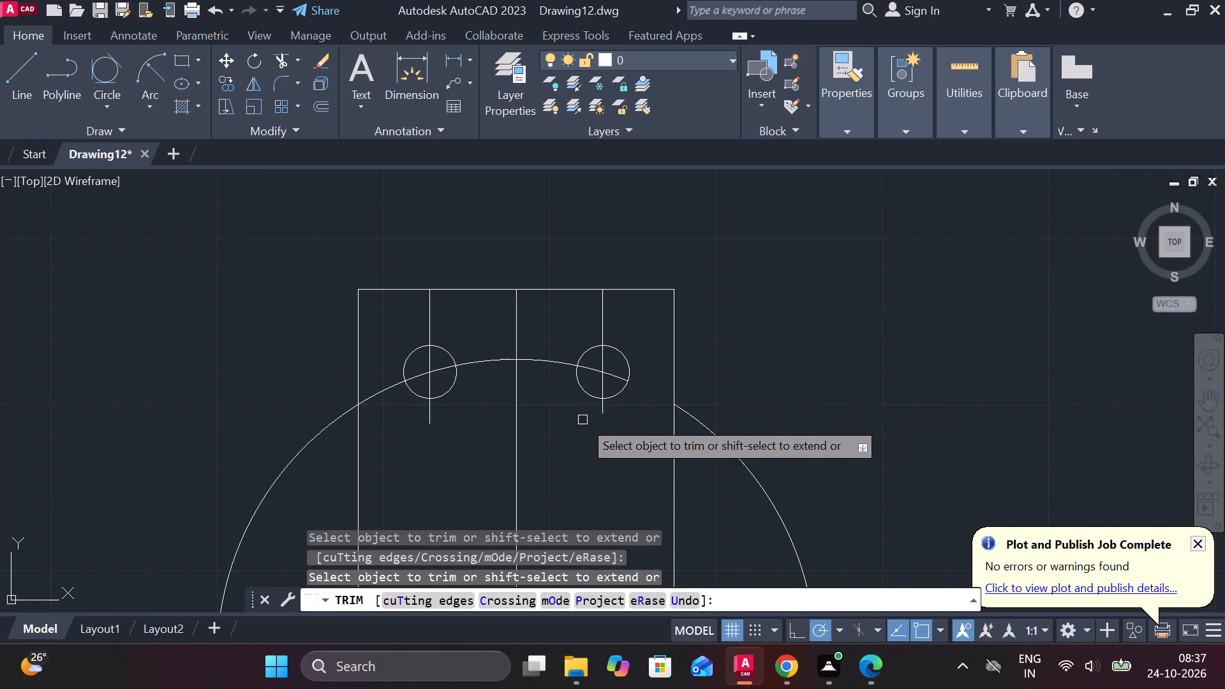
click(391, 389)
key(Escape)
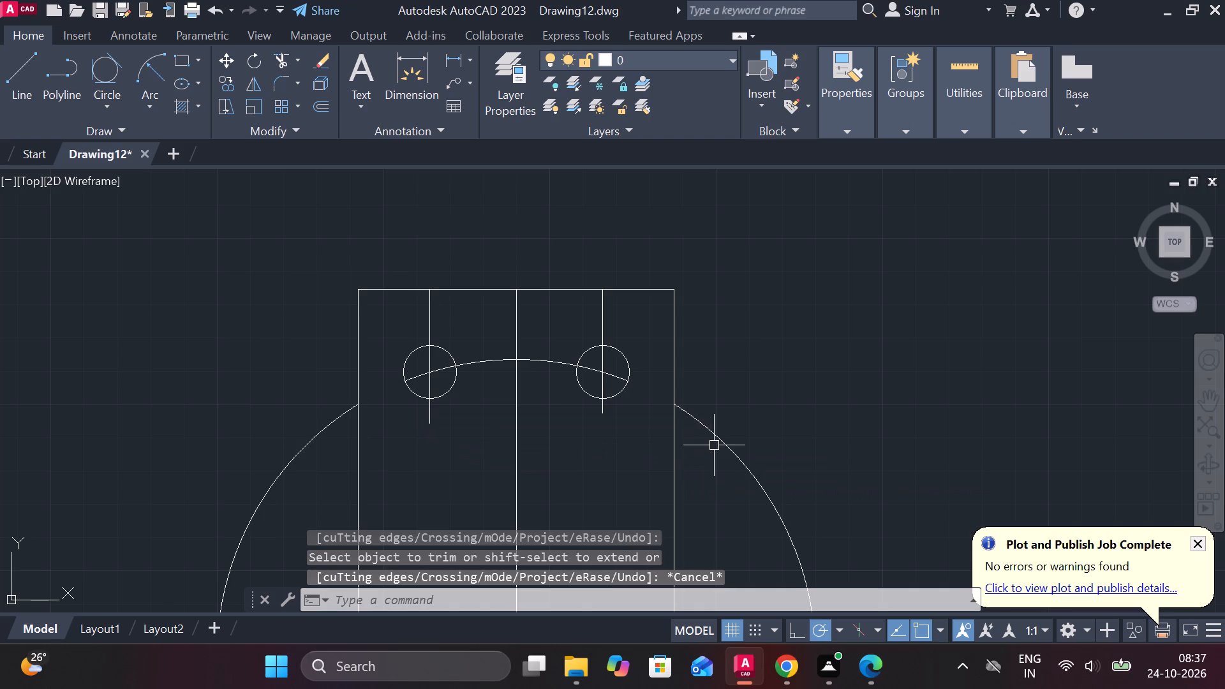
Erase the leftover part of the 90-radius circle outside the rectangle.
click(715, 444)
text(E)
key(space)
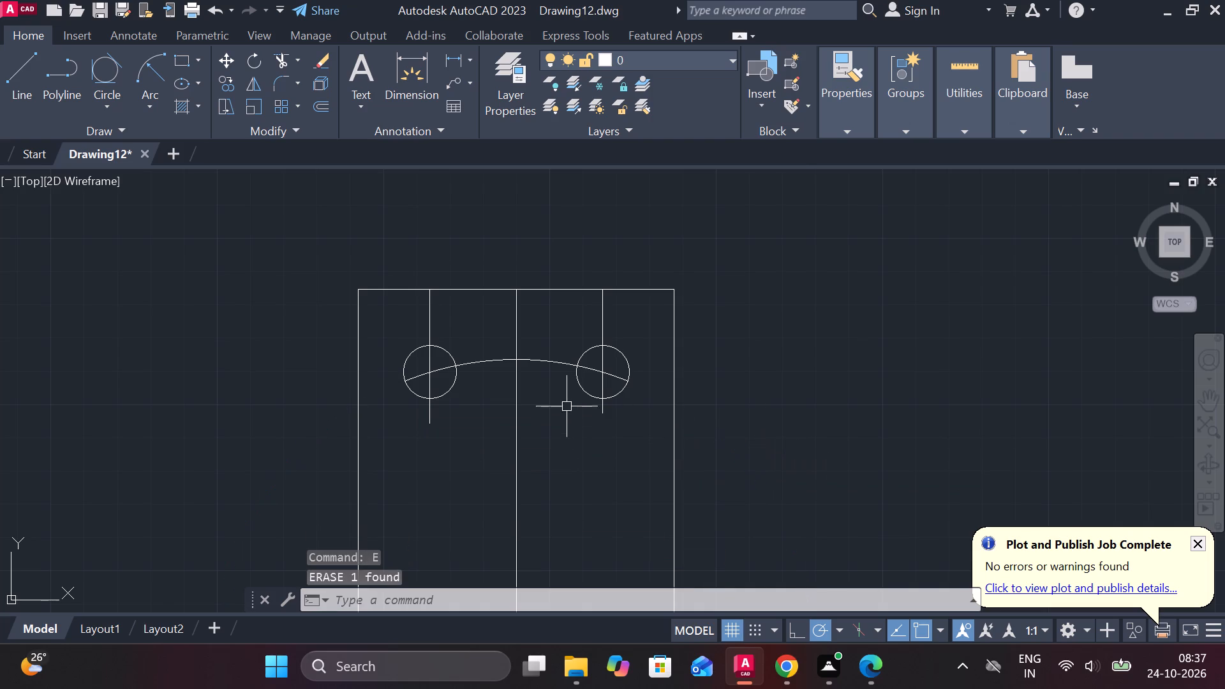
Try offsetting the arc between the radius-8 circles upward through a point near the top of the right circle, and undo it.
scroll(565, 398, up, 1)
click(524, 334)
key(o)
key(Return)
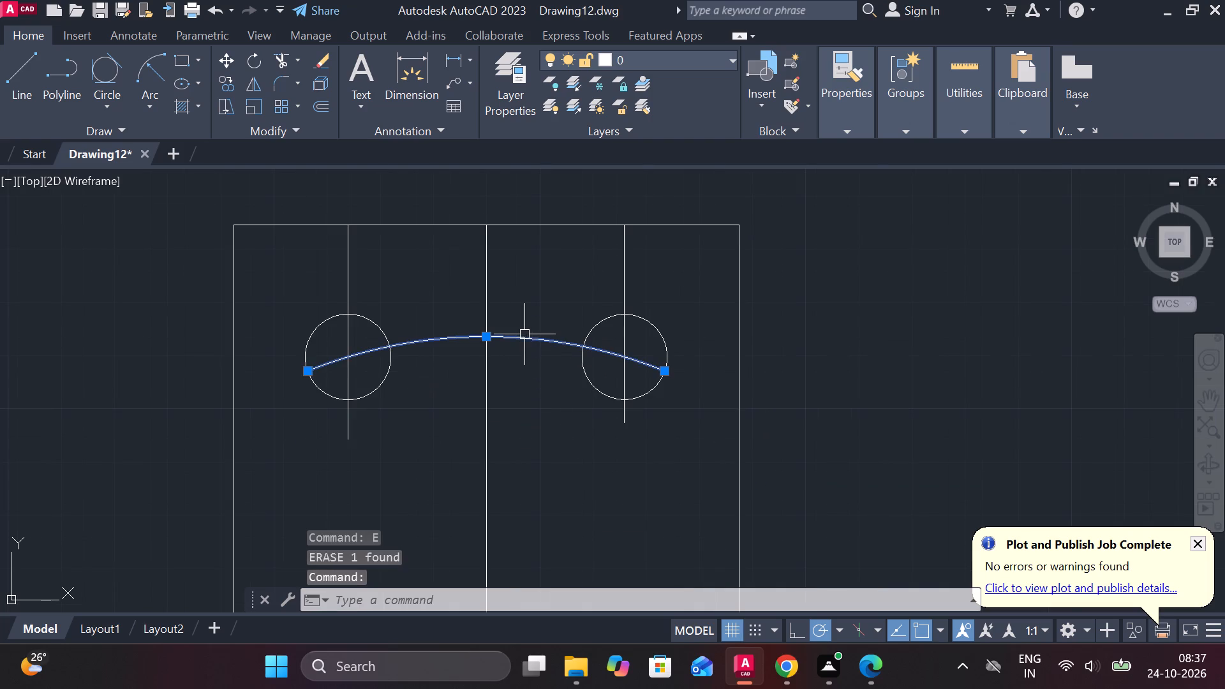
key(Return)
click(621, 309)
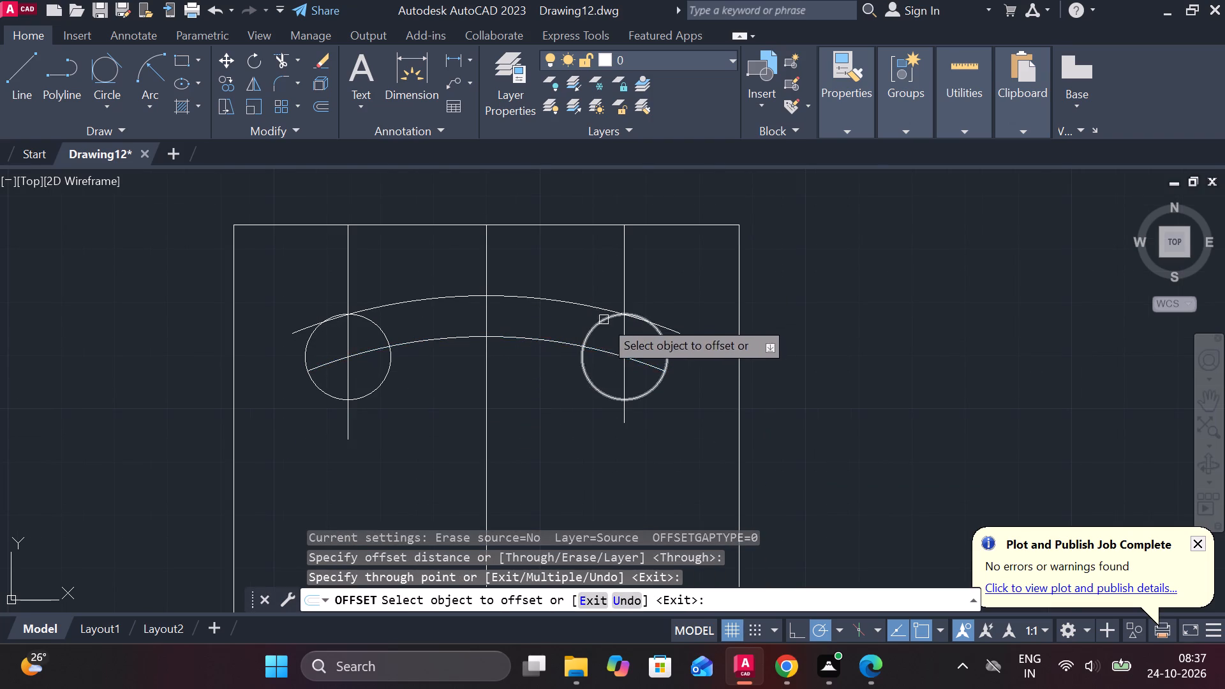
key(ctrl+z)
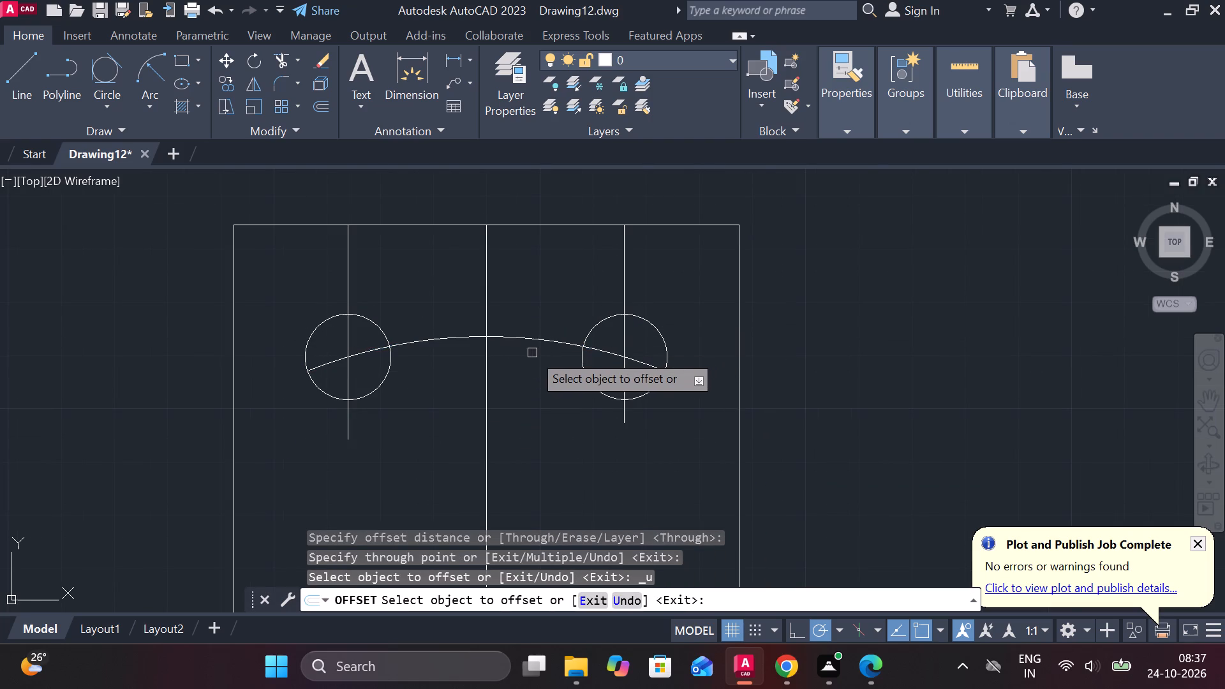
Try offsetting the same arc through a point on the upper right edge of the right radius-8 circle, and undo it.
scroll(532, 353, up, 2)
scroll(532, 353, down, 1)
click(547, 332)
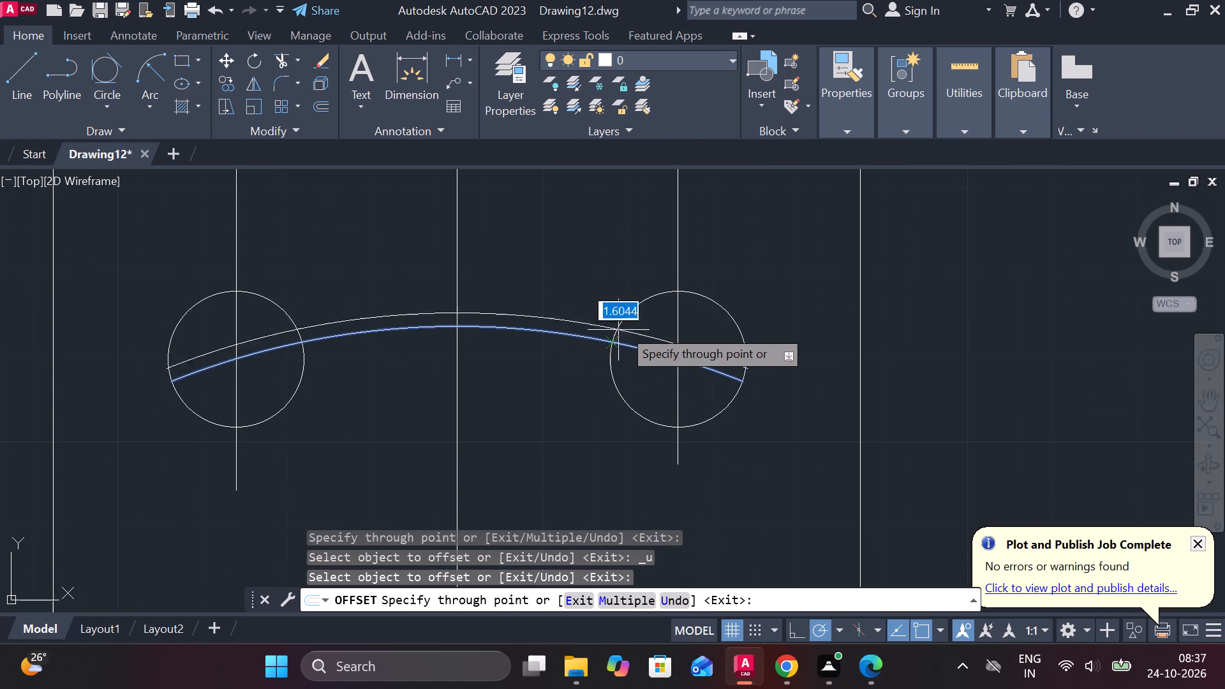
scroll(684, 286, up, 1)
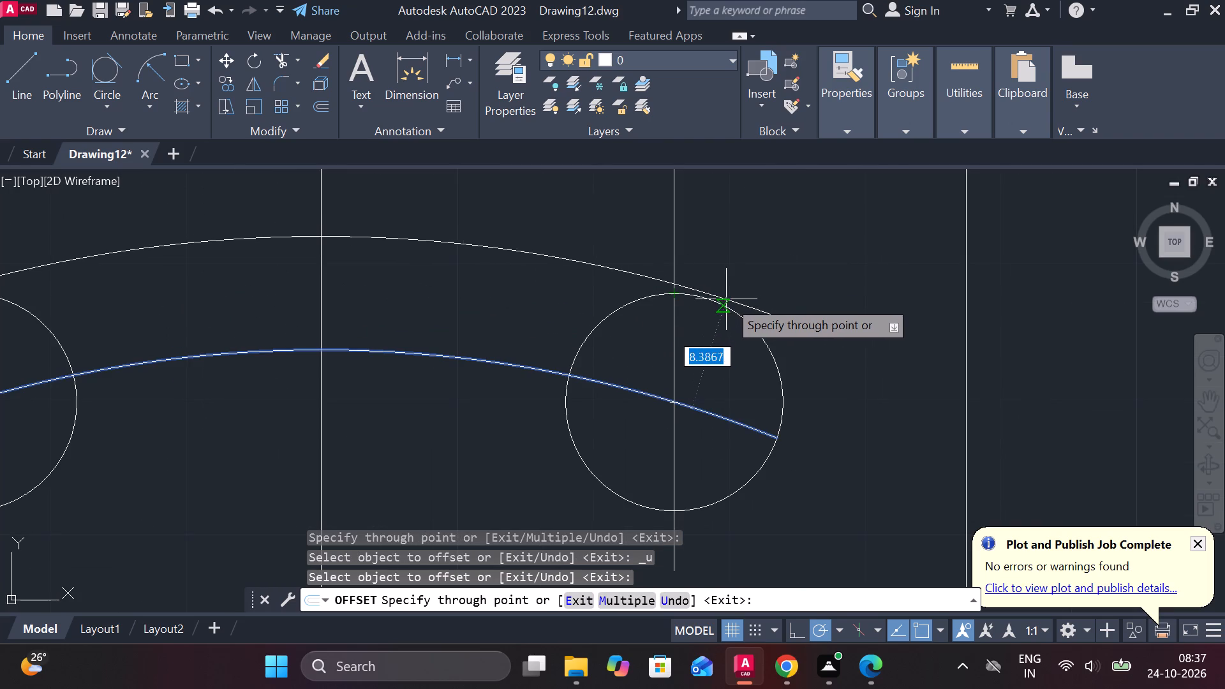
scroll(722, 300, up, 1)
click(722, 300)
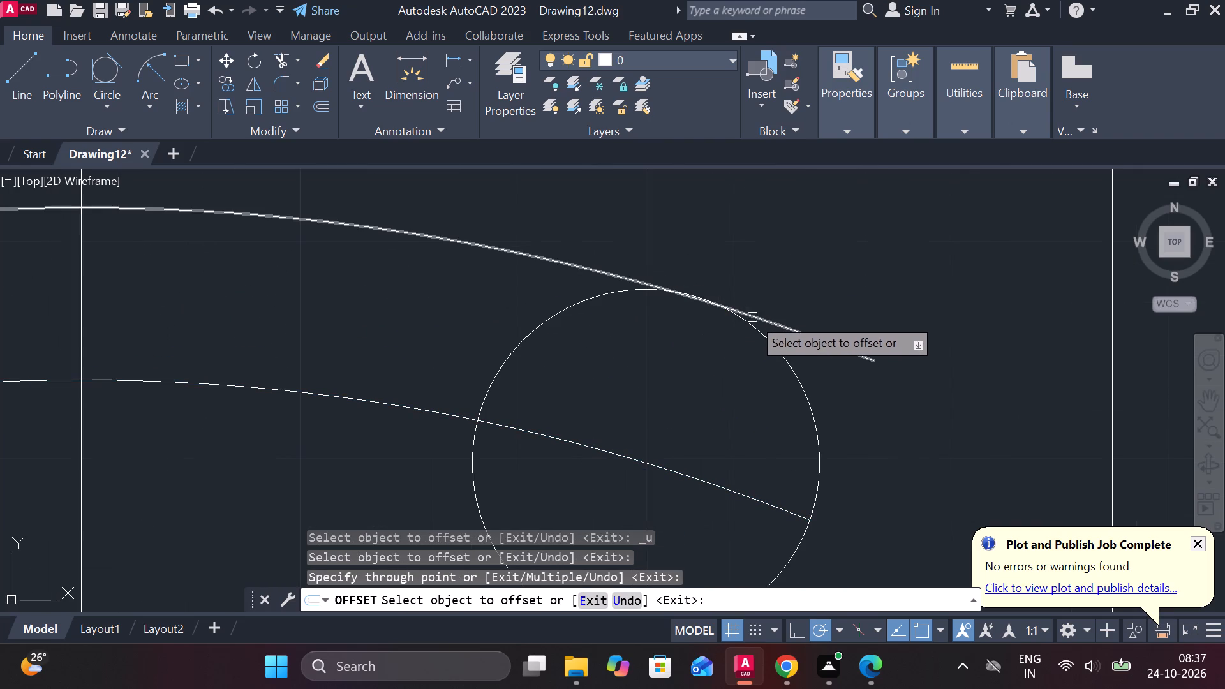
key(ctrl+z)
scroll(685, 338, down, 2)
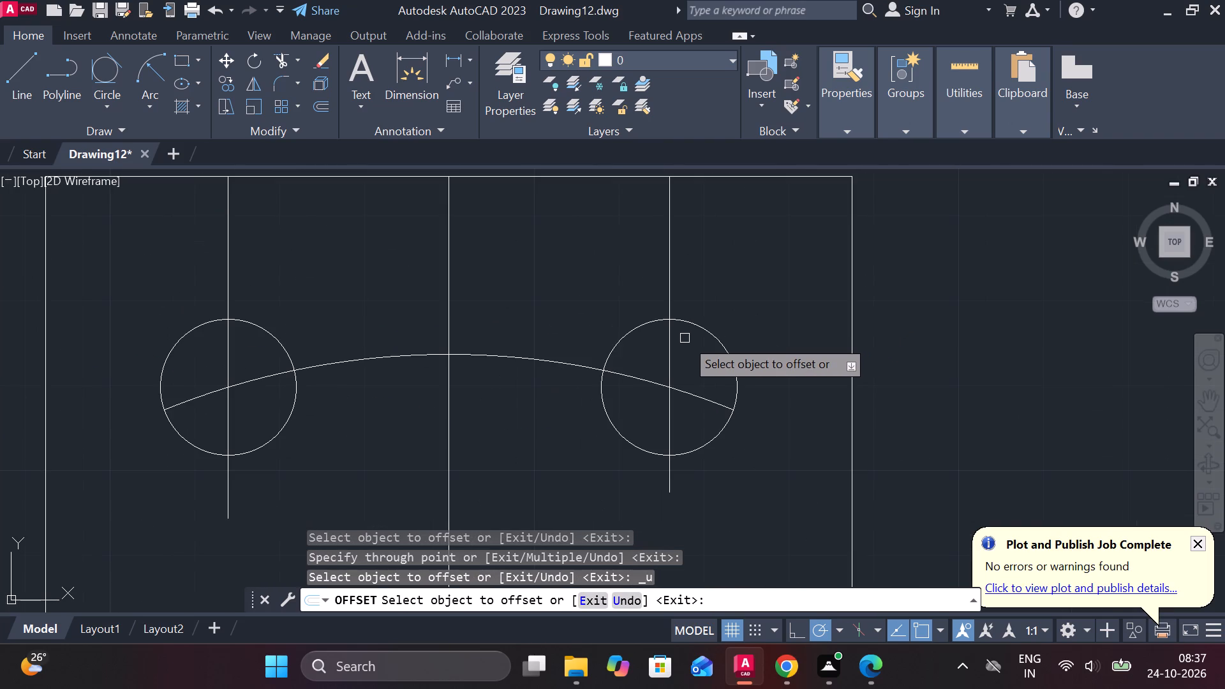
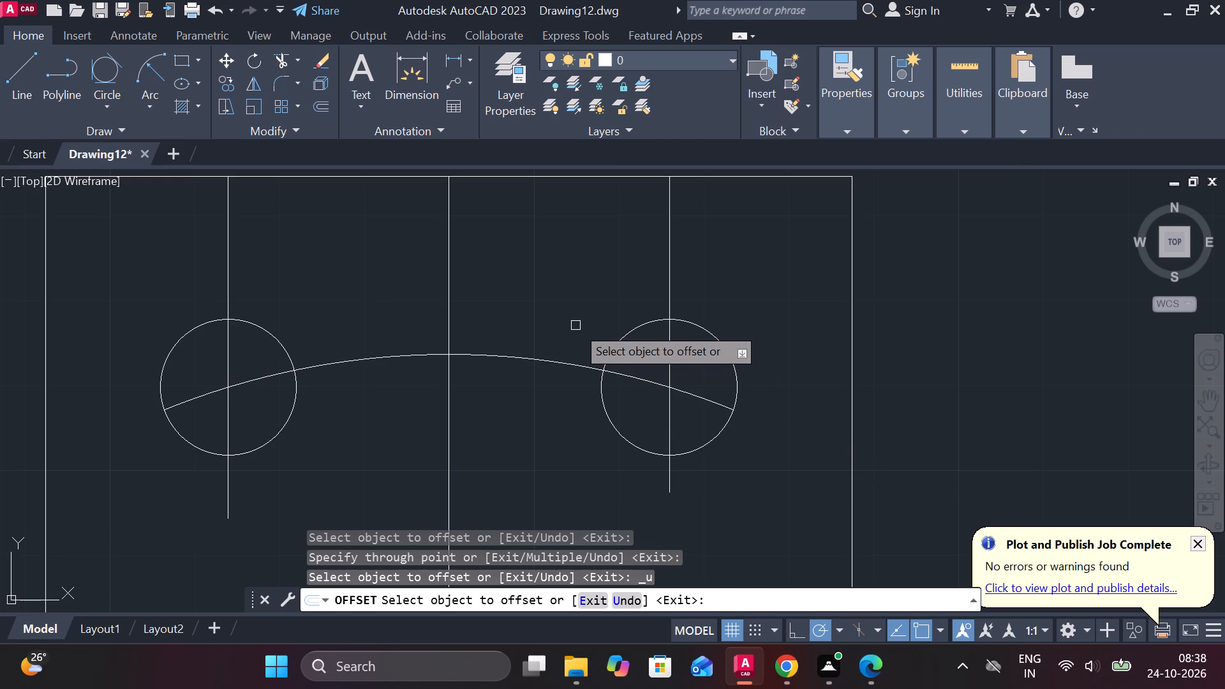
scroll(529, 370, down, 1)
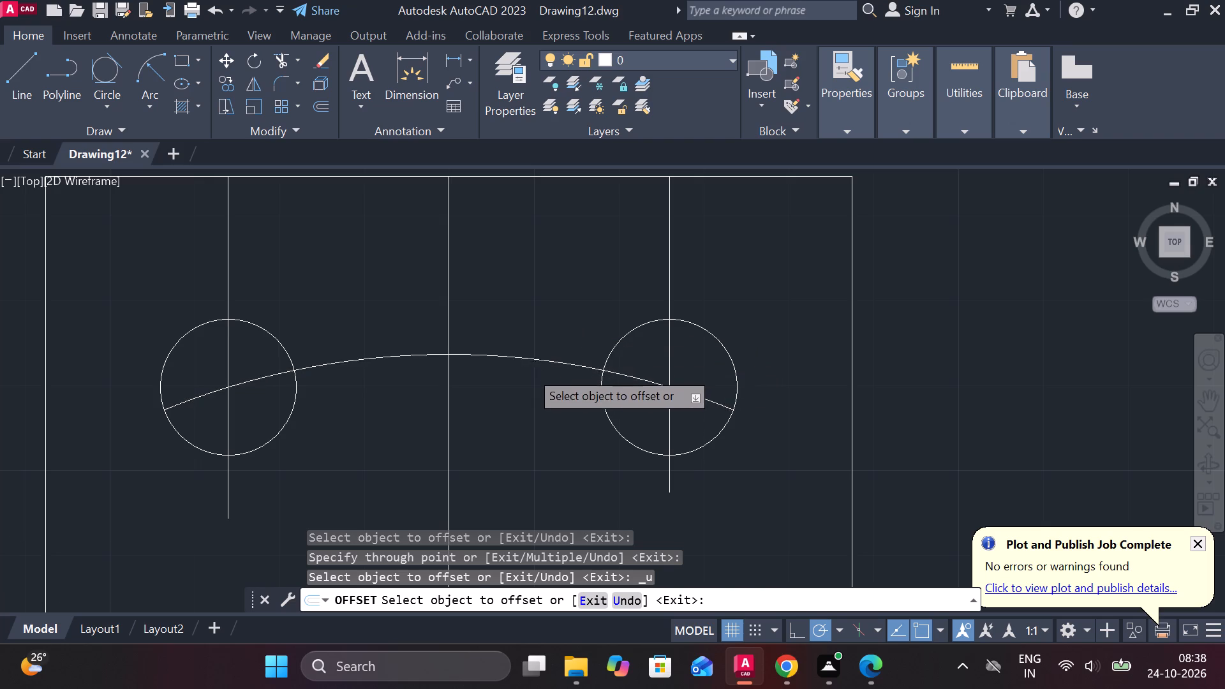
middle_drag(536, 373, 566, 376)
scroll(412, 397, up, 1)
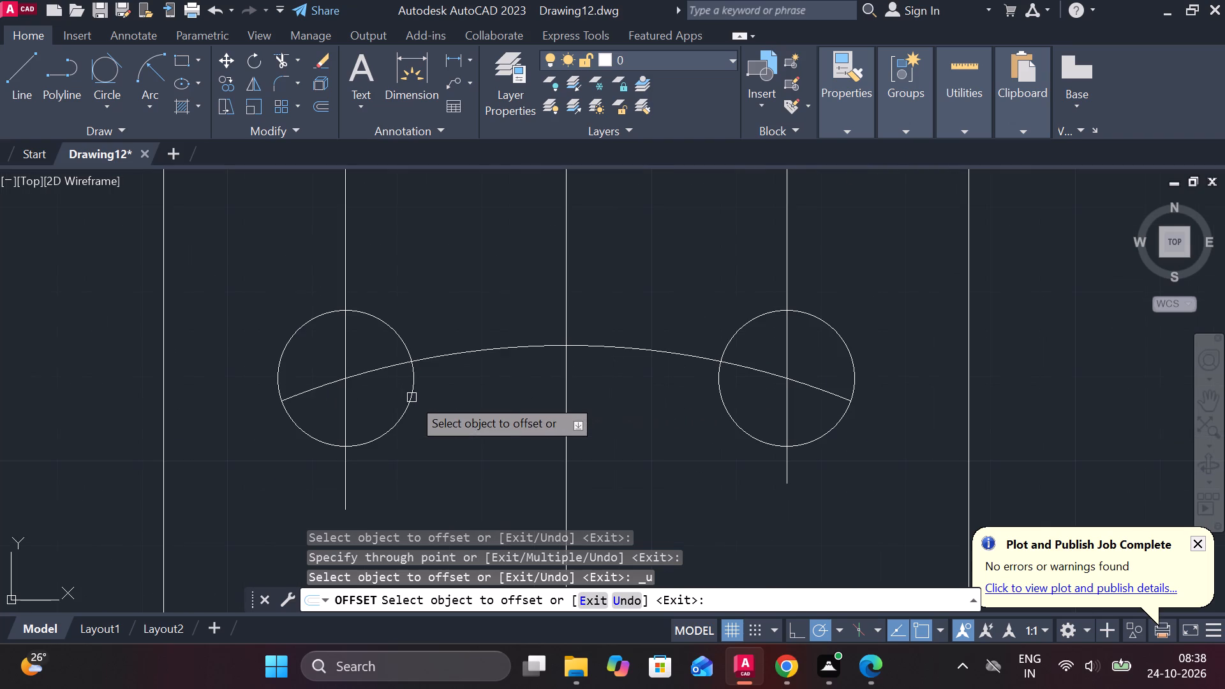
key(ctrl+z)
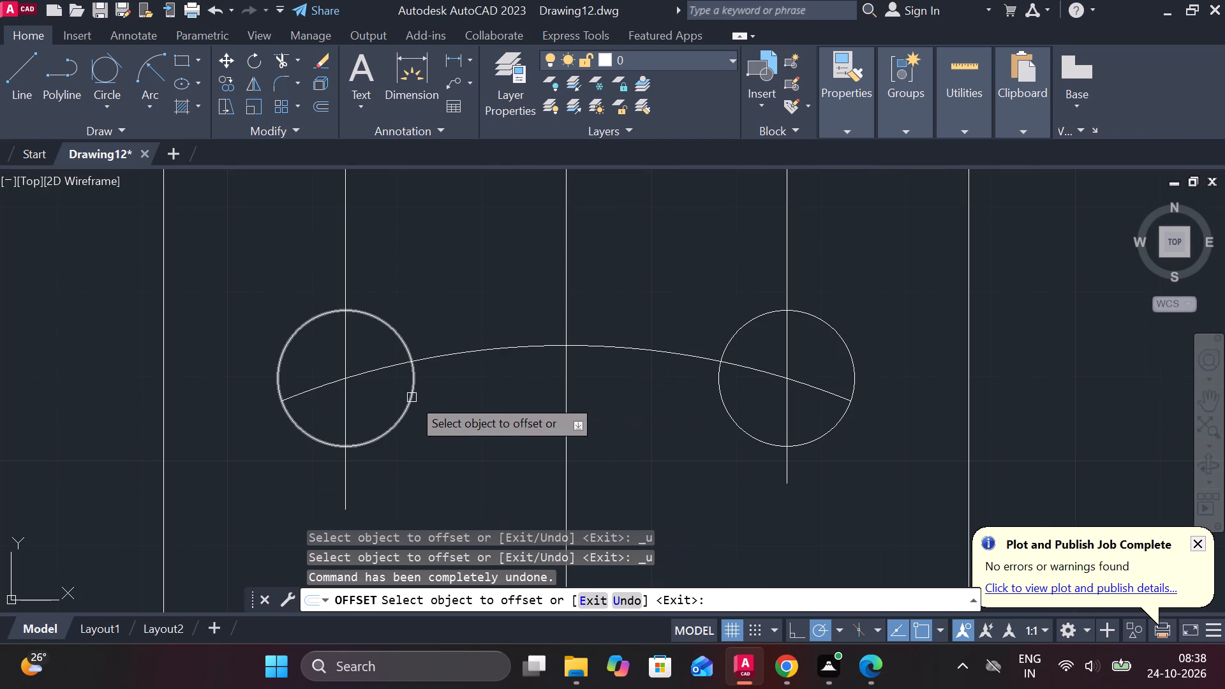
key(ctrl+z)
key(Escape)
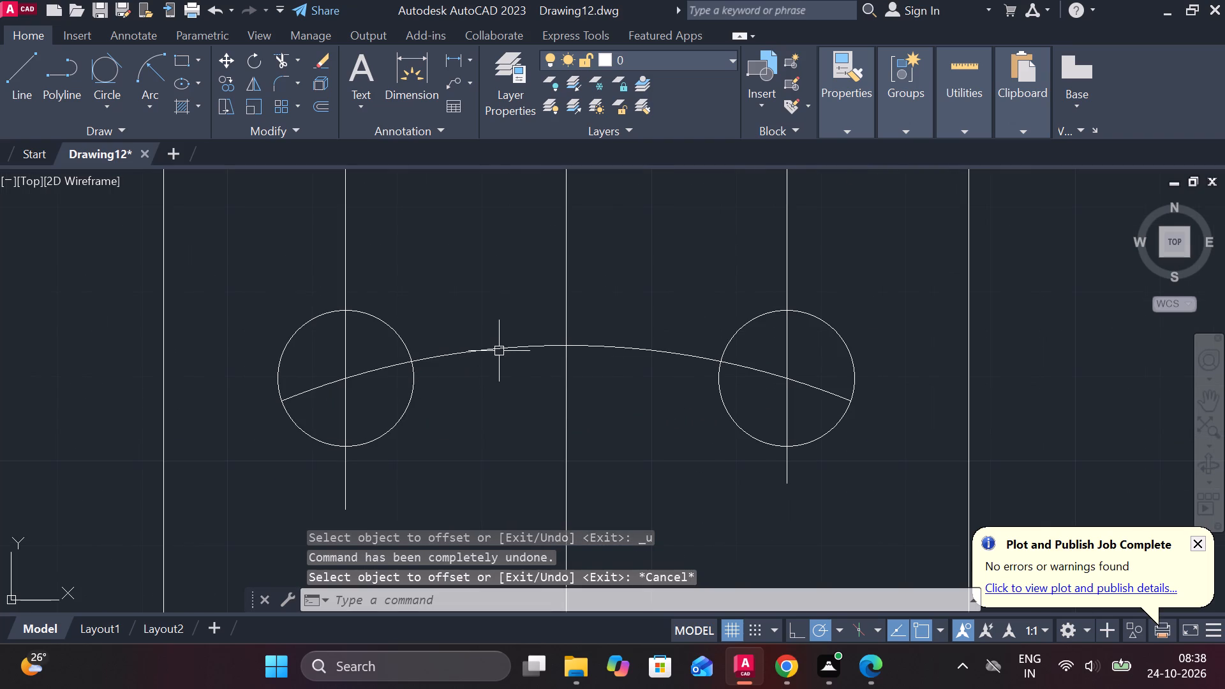
Offset the arc between the two radius-8 circles by 8, once downward and once upward.
click(500, 350)
key(o)
key(Return)
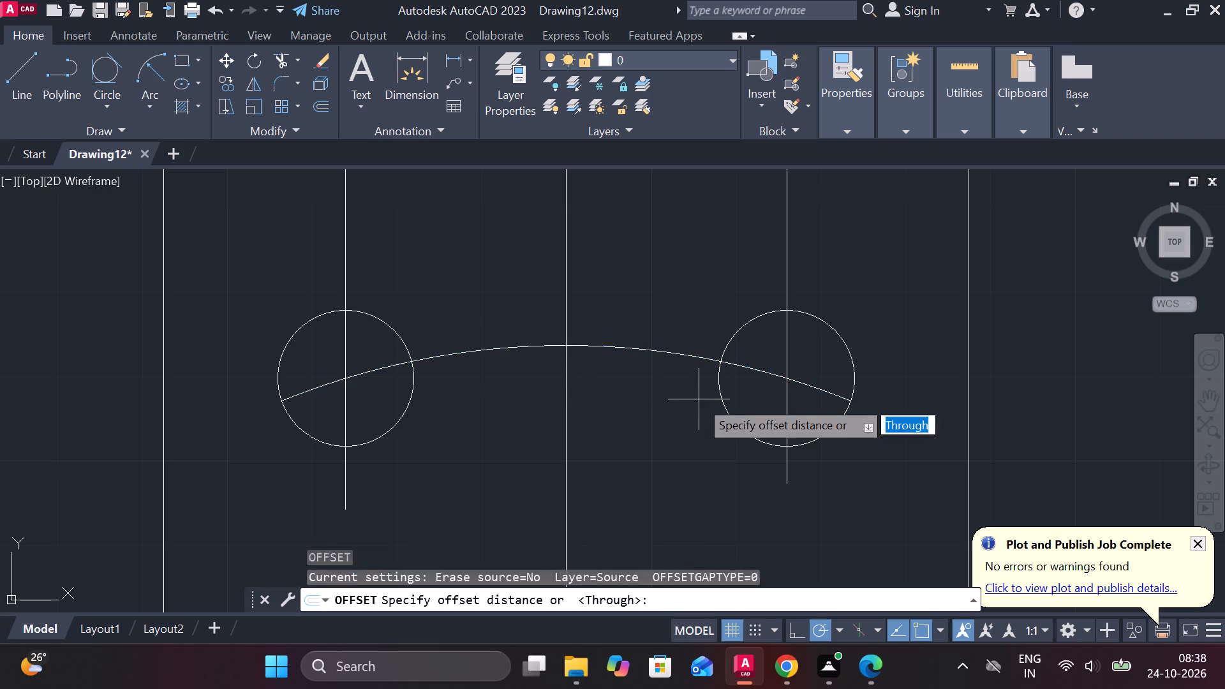
key(Return)
key(8)
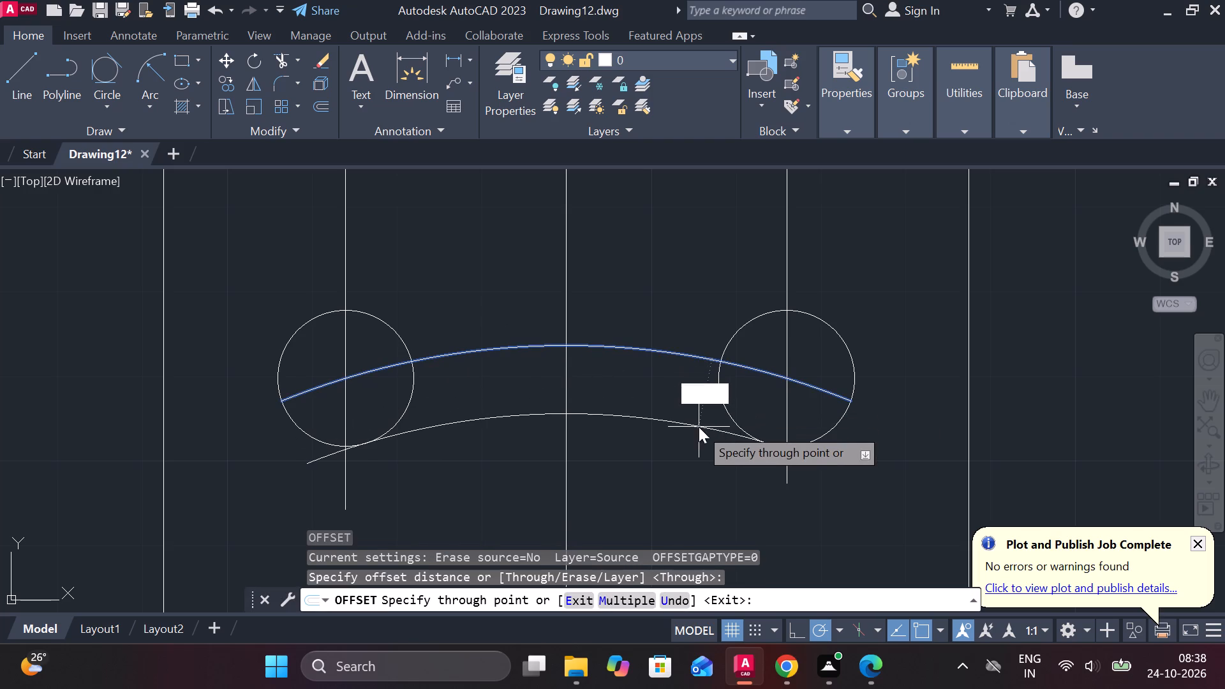
key(Return)
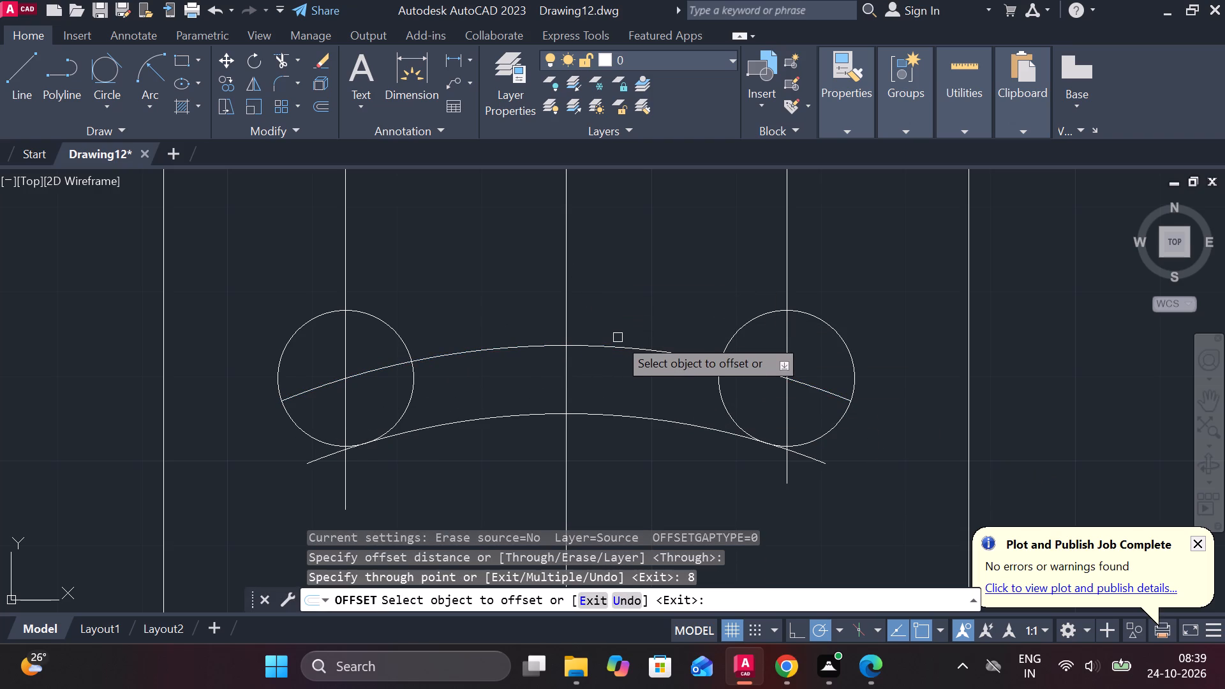
click(618, 348)
key(8)
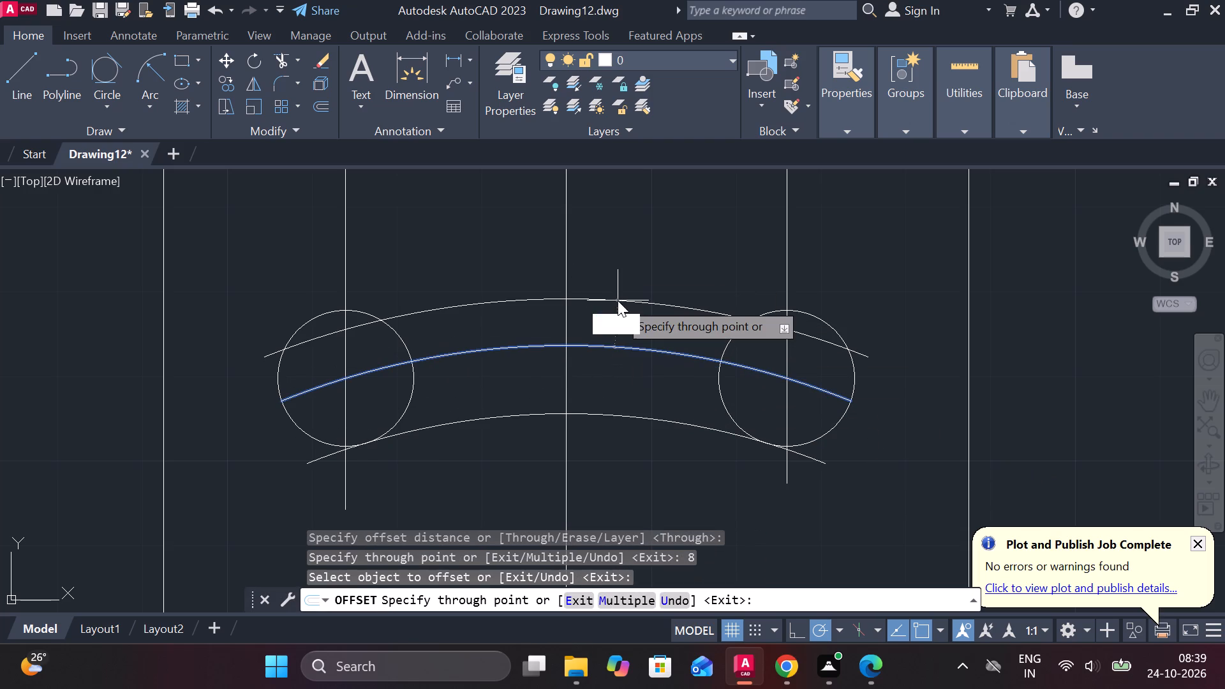
key(Return)
key(Escape)
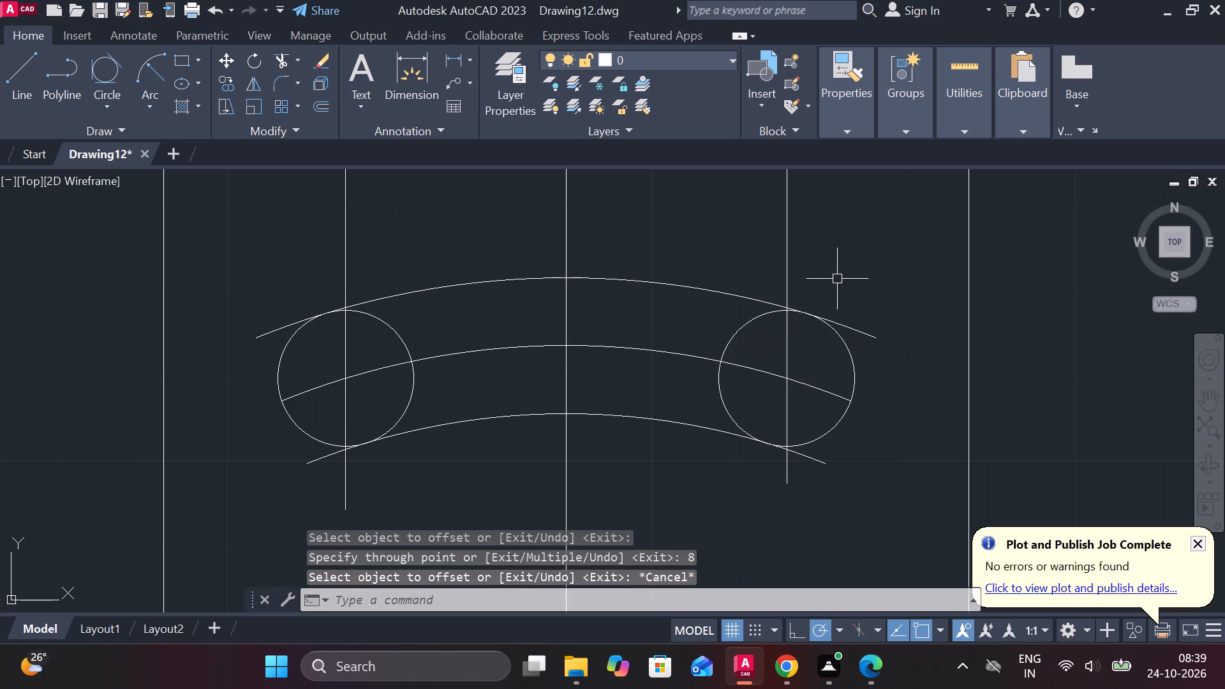
Trim the inner part of the right radius-8 circle and the overhanging right ends of both offset arcs.
text(TR)
key(space)
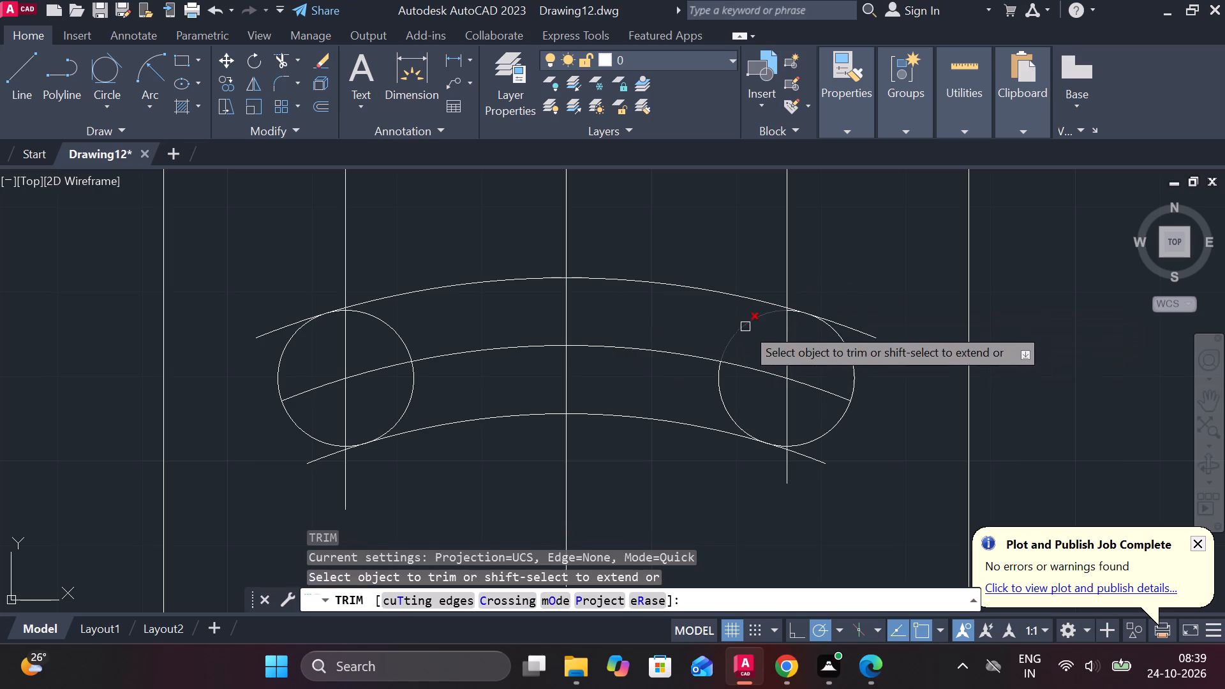
click(745, 327)
drag(840, 306, 886, 386)
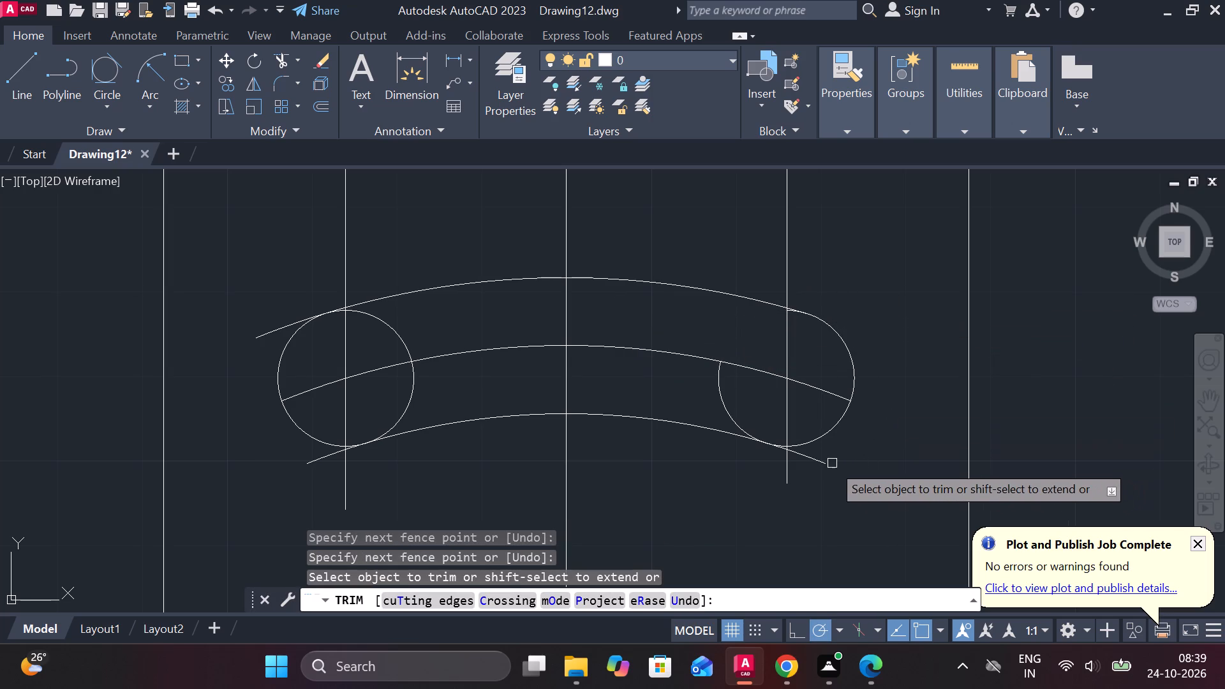
click(824, 463)
click(718, 403)
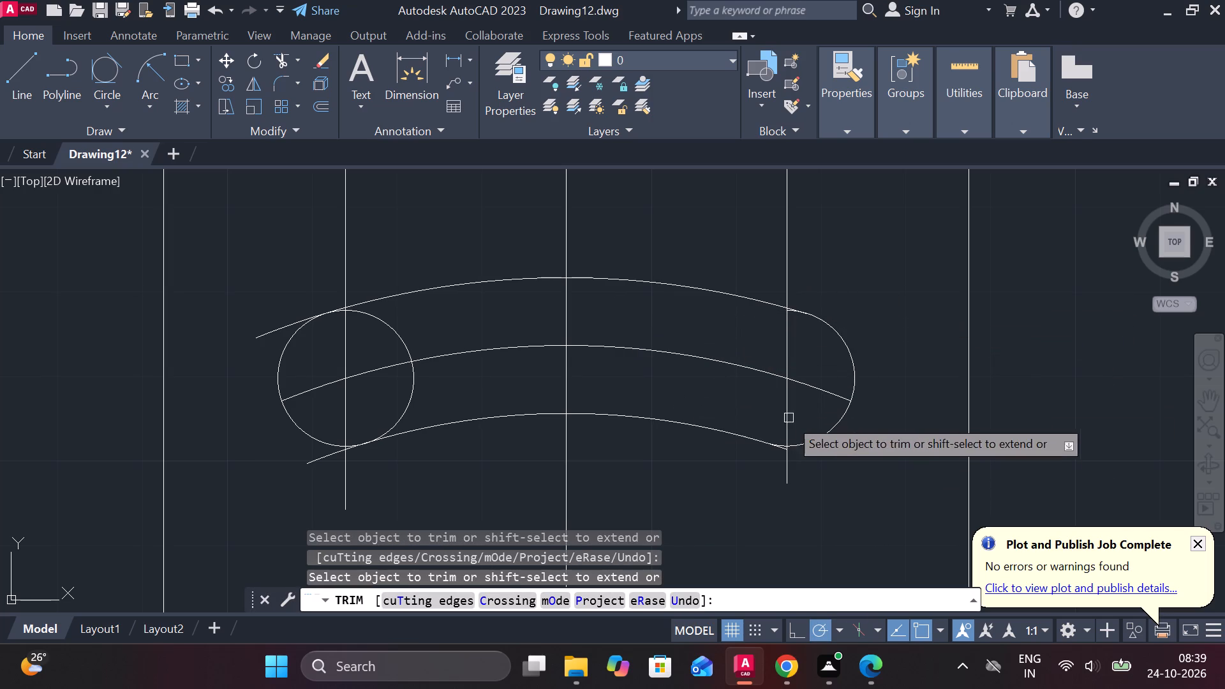
scroll(783, 452, up, 4)
click(784, 436)
scroll(793, 447, down, 4)
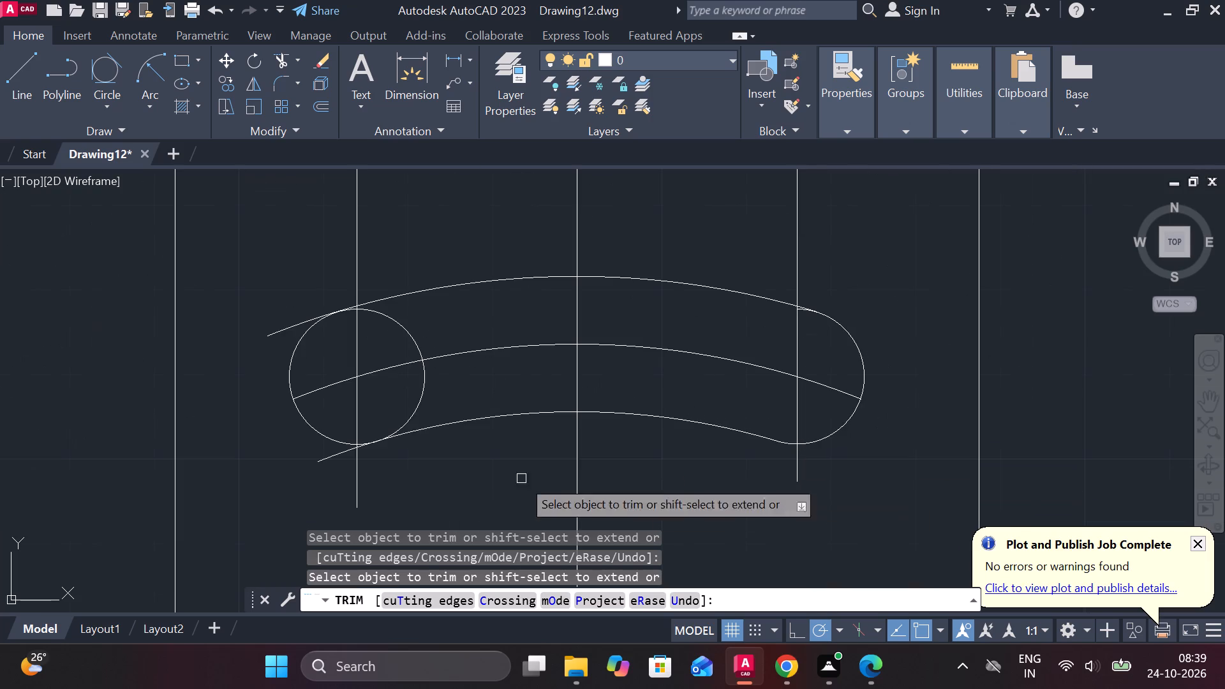
Trim the overhanging left ends of both offset arcs and the inner part of the left radius-8 circle.
click(272, 329)
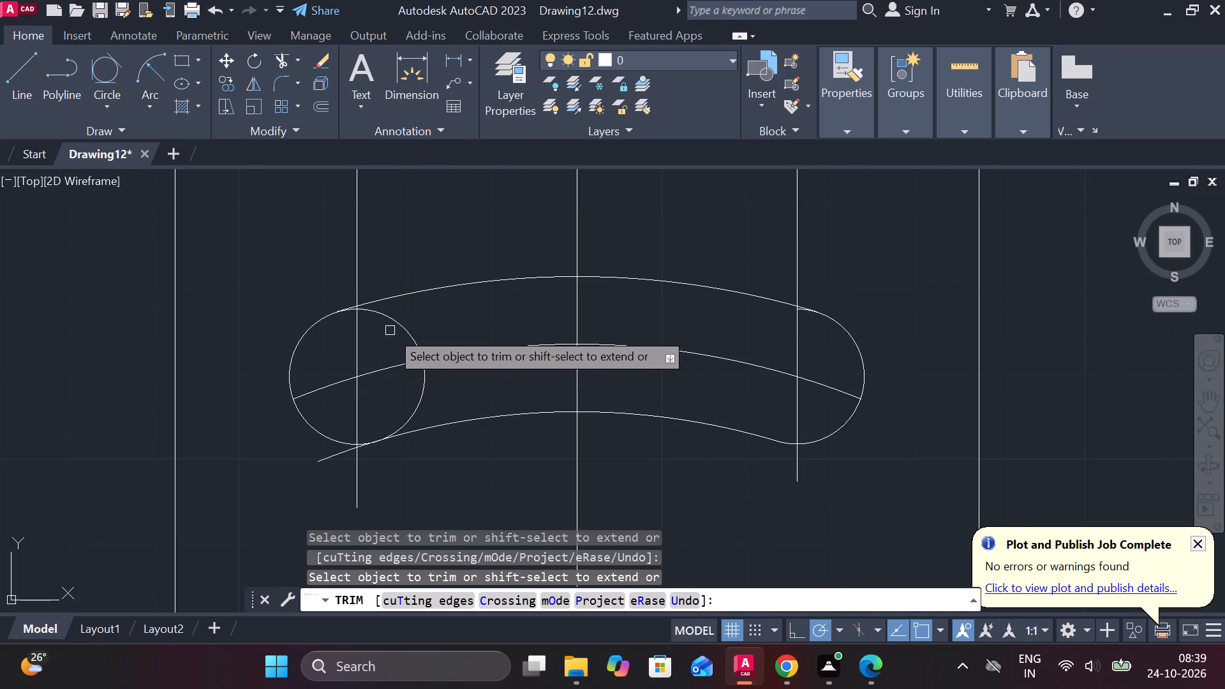
click(393, 325)
click(425, 387)
scroll(350, 306, up, 3)
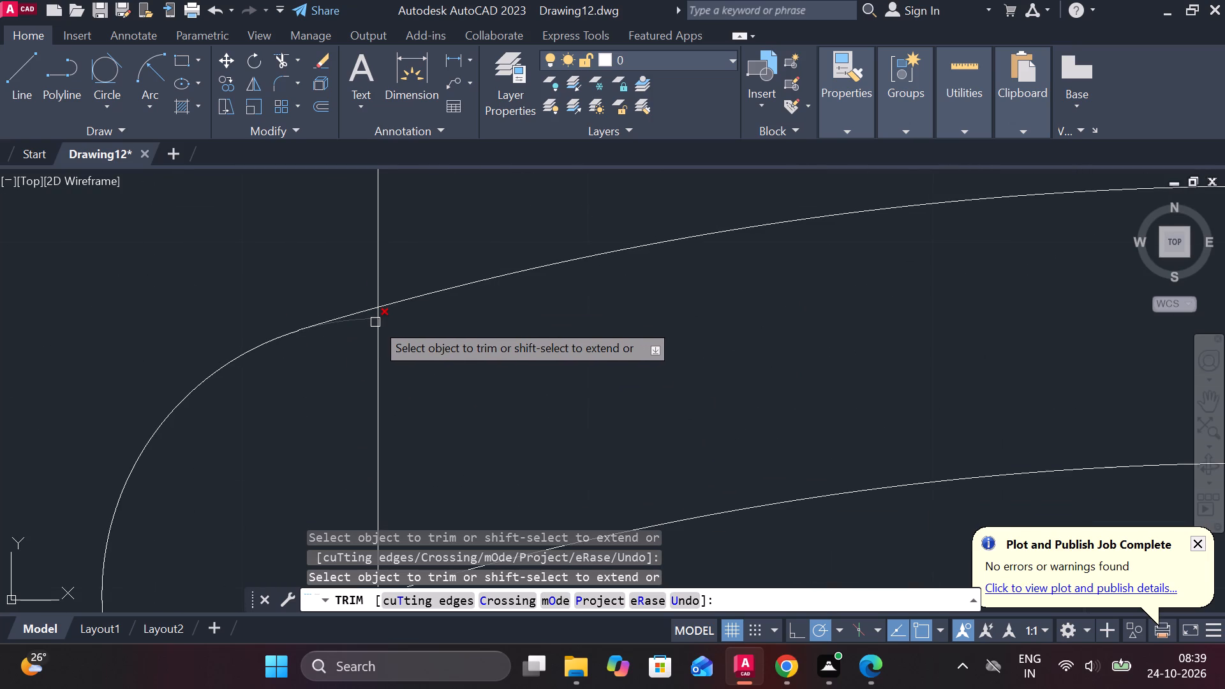
click(375, 322)
scroll(419, 342, down, 4)
scroll(427, 424, up, 3)
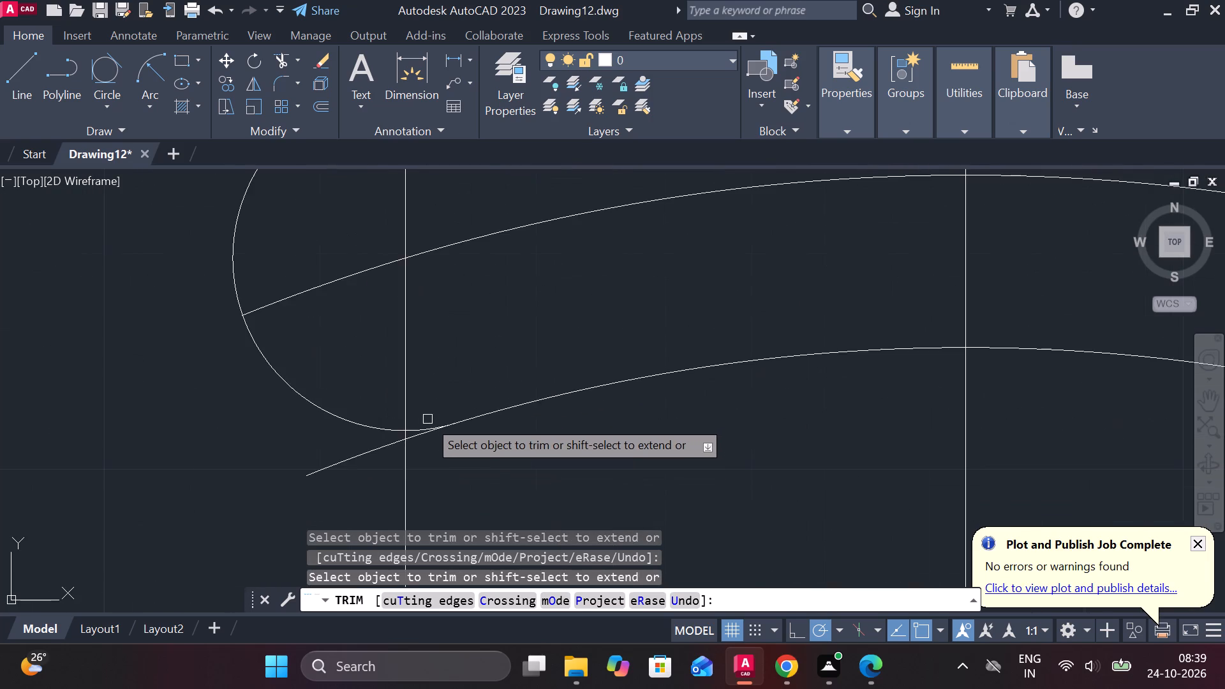
scroll(424, 420, up, 2)
scroll(469, 462, down, 2)
click(377, 481)
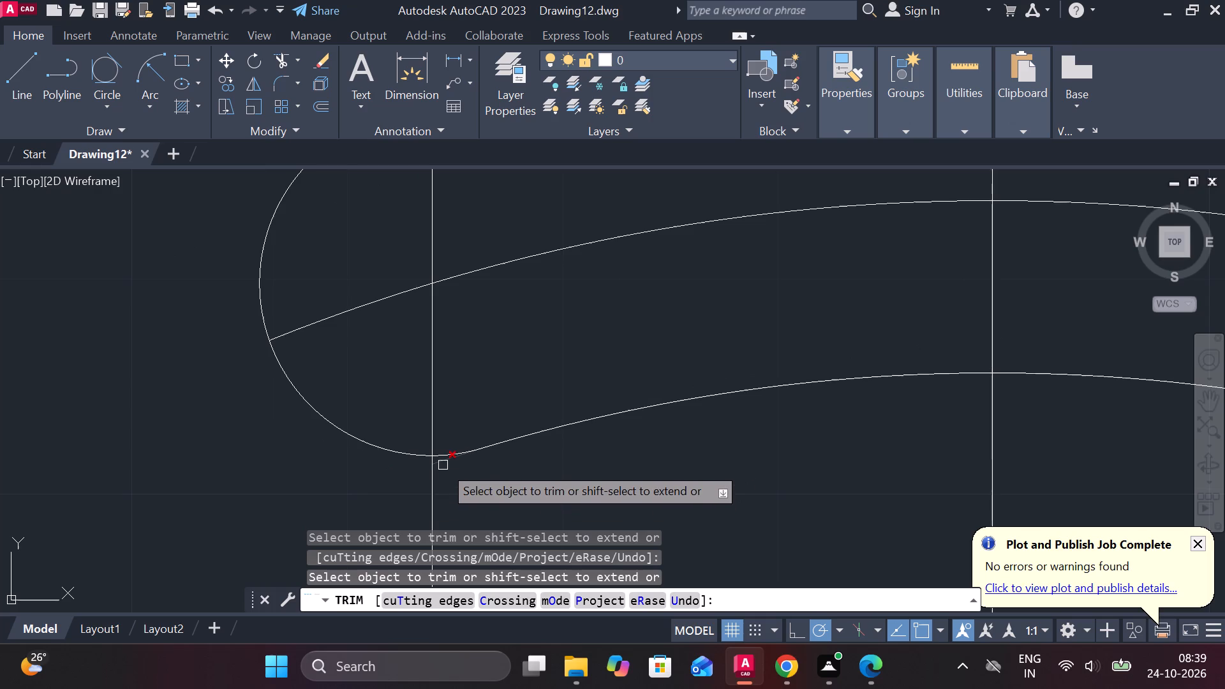
click(443, 465)
scroll(602, 439, down, 4)
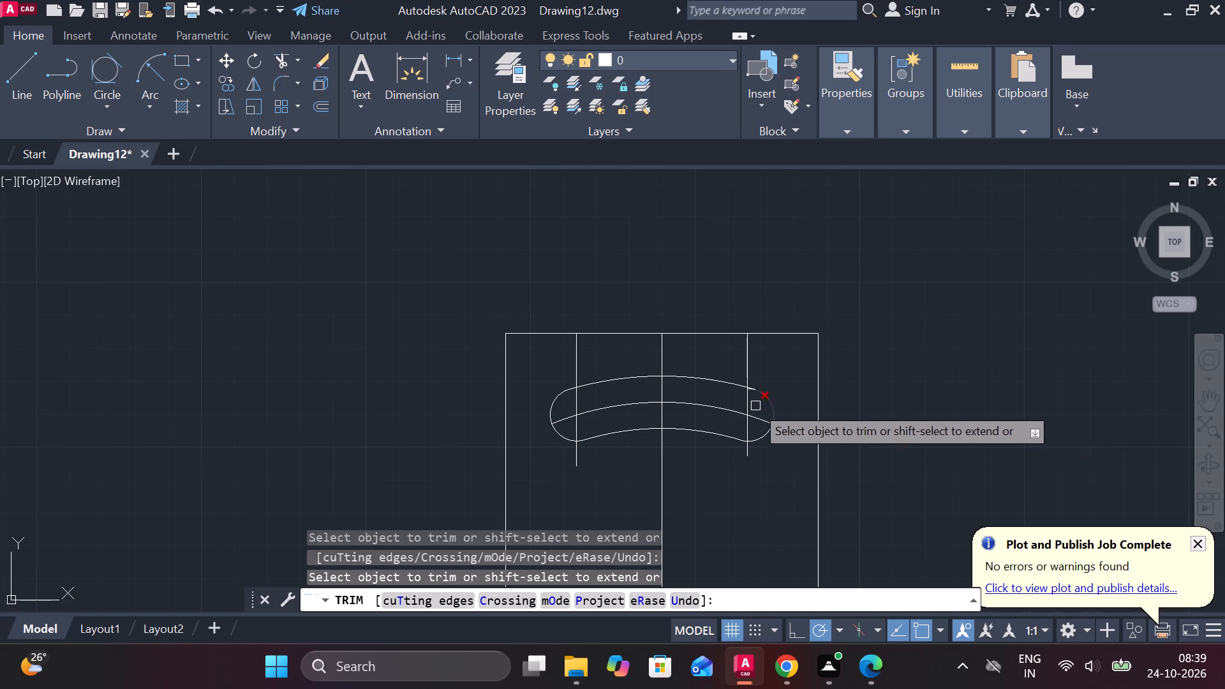
Trim the leftover sliver of the right end circle just under the slot's upper arc.
scroll(750, 389, up, 6)
click(738, 429)
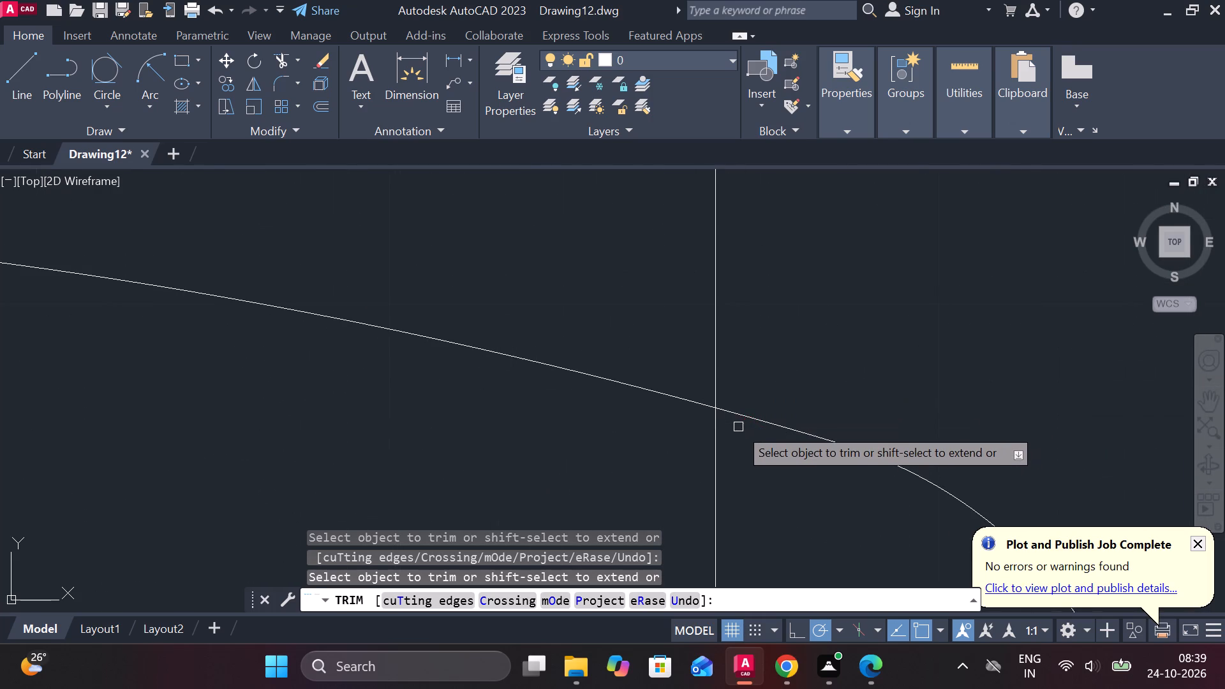
Load the CENTER linetype from acadiso.lin through the Linetype Manager.
scroll(738, 427, down, 3)
scroll(856, 392, down, 2)
middle_drag(851, 395, 660, 374)
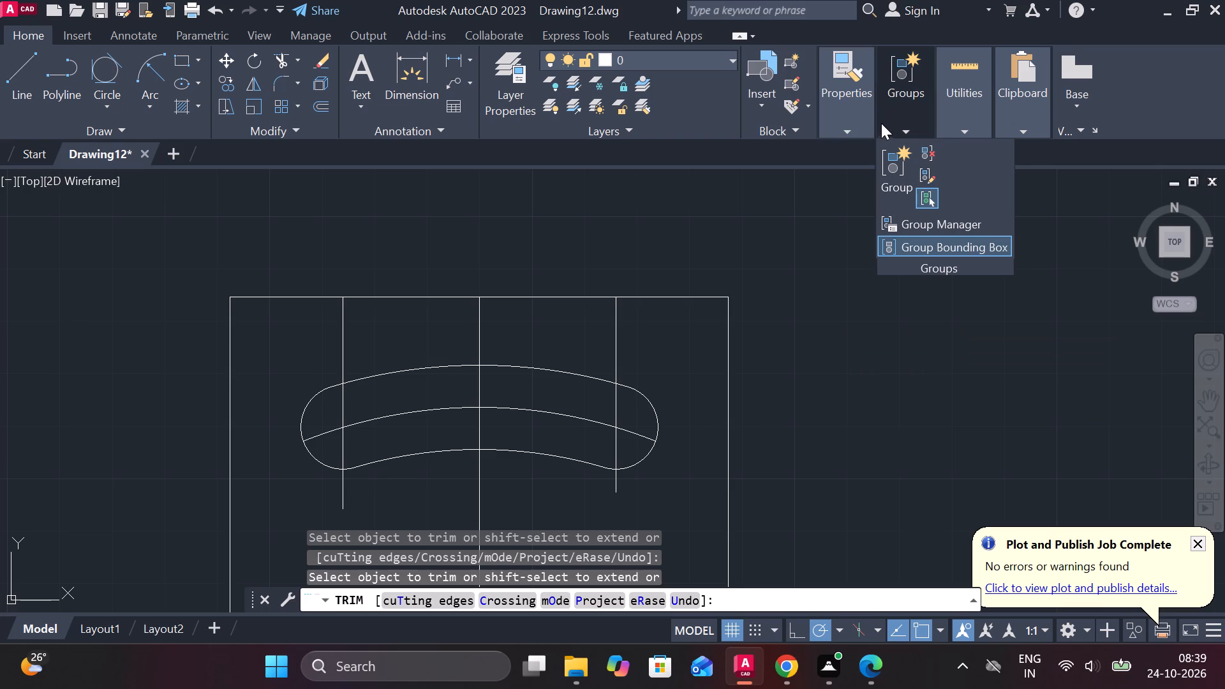
click(864, 134)
click(969, 202)
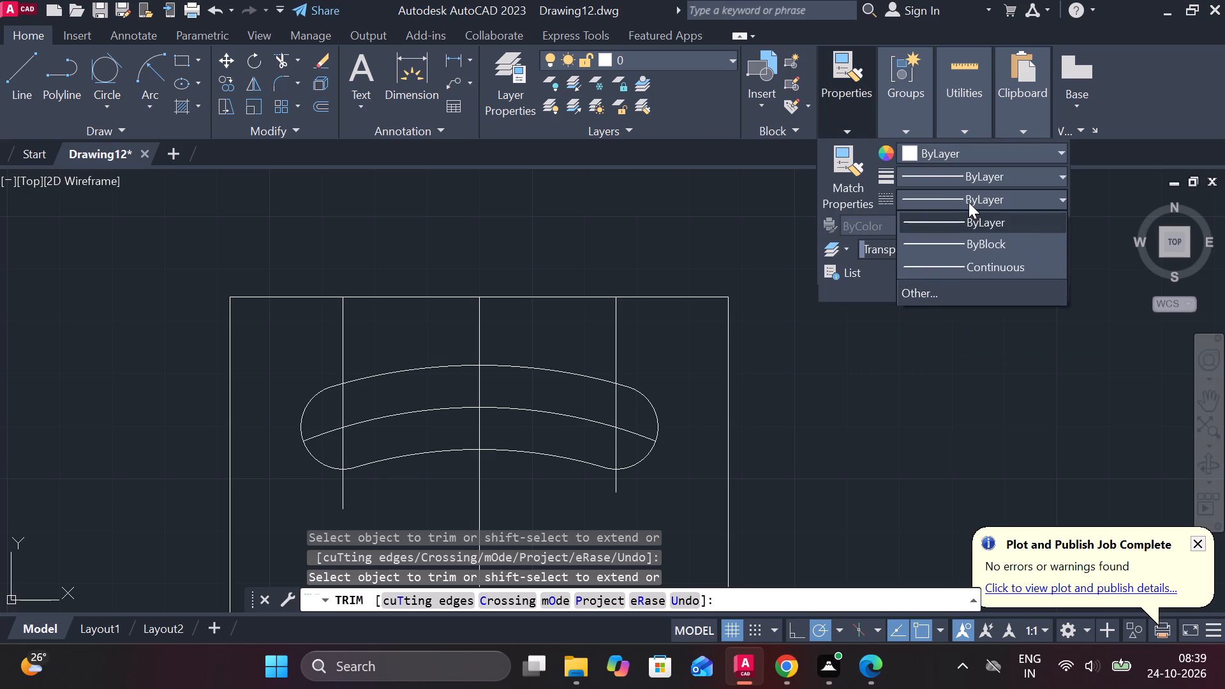
click(925, 293)
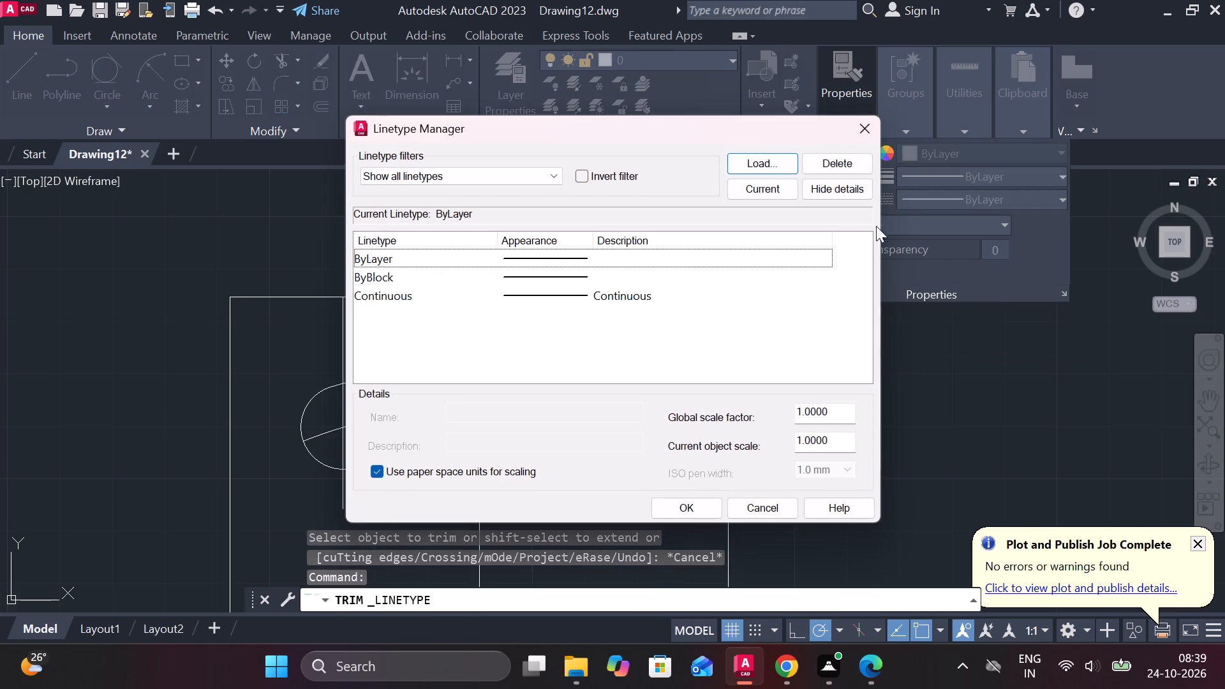
click(776, 156)
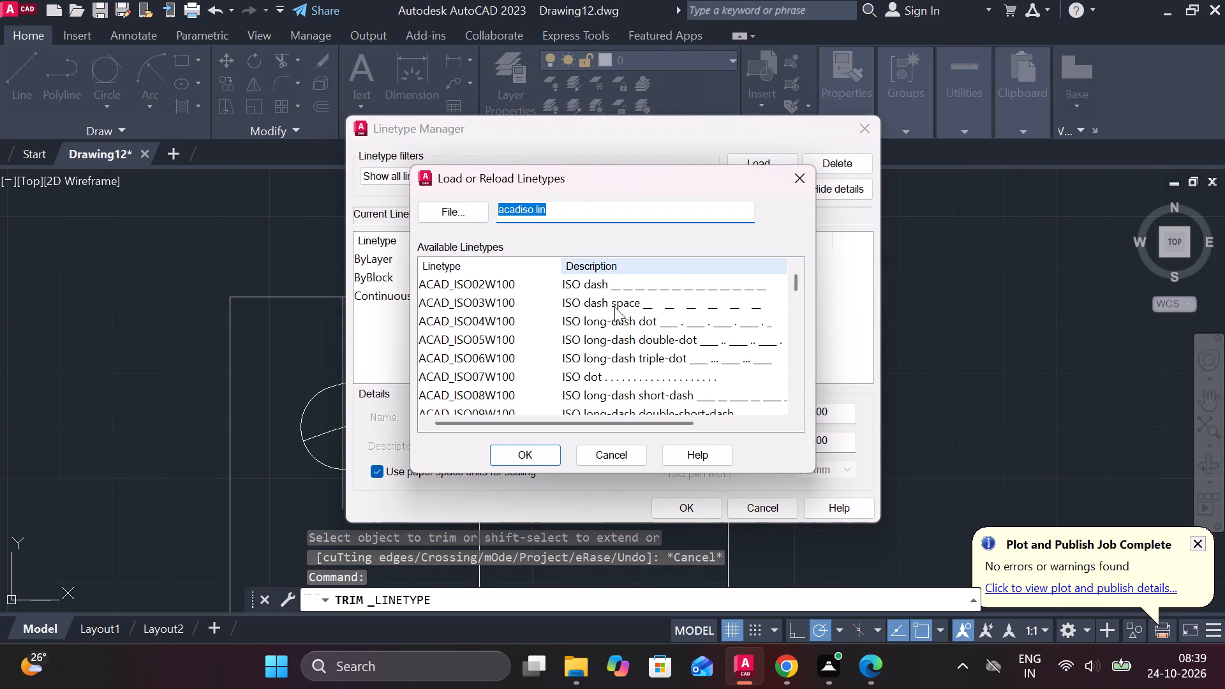
scroll(540, 369, down, 4)
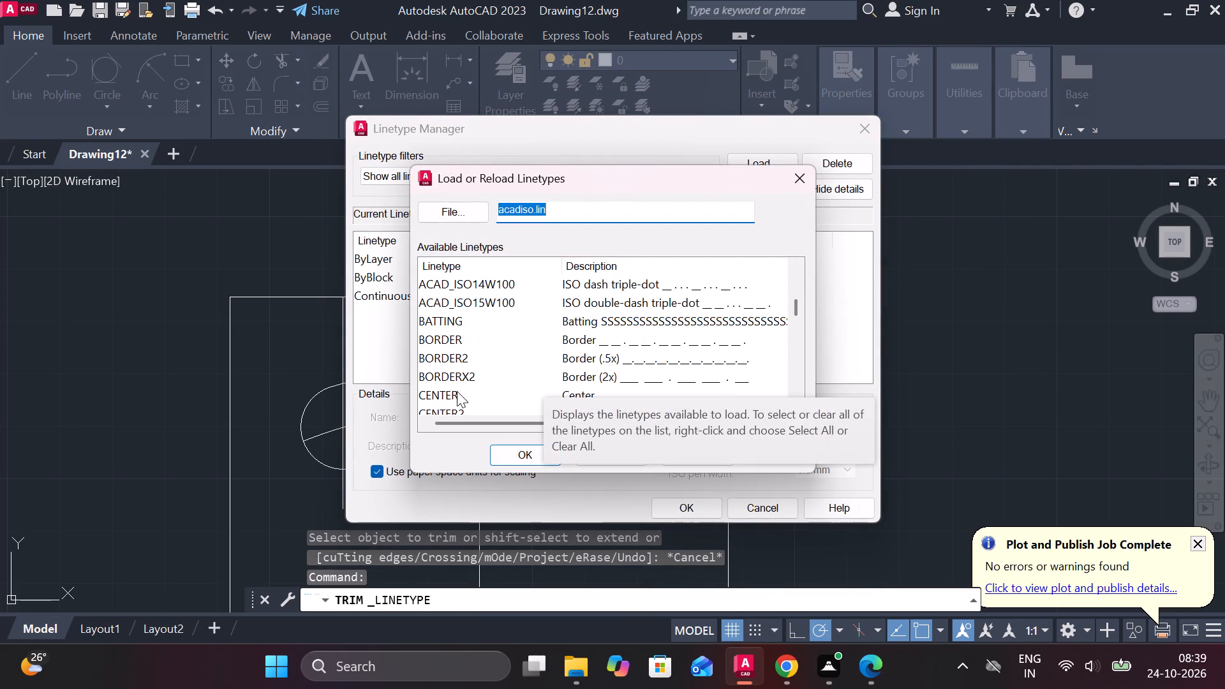
click(452, 397)
click(538, 459)
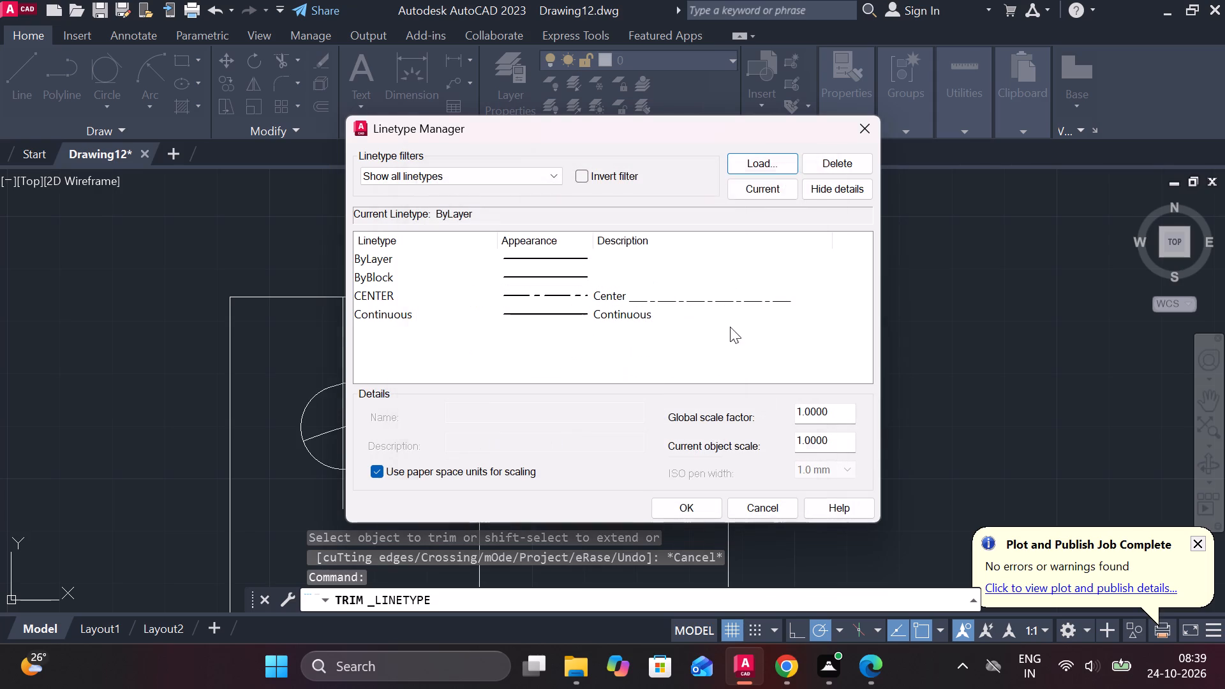
Load the DASHED linetype as well and close the Linetype Manager.
click(771, 163)
scroll(565, 332, down, 4)
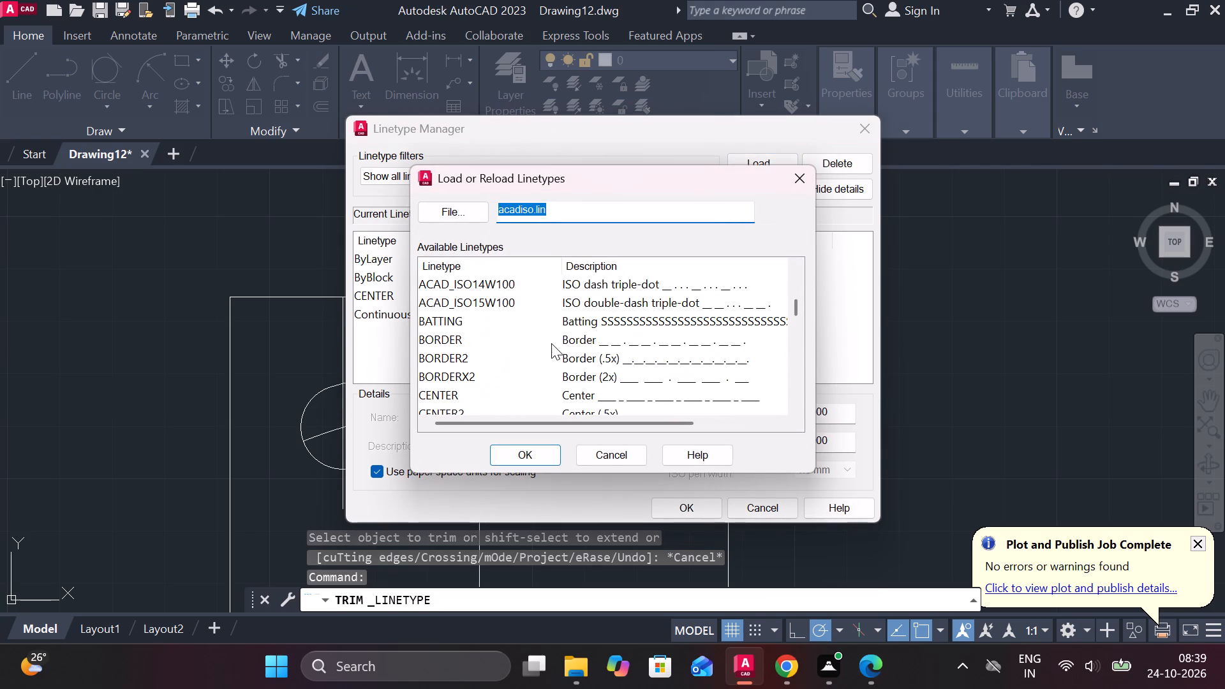
scroll(546, 353, down, 4)
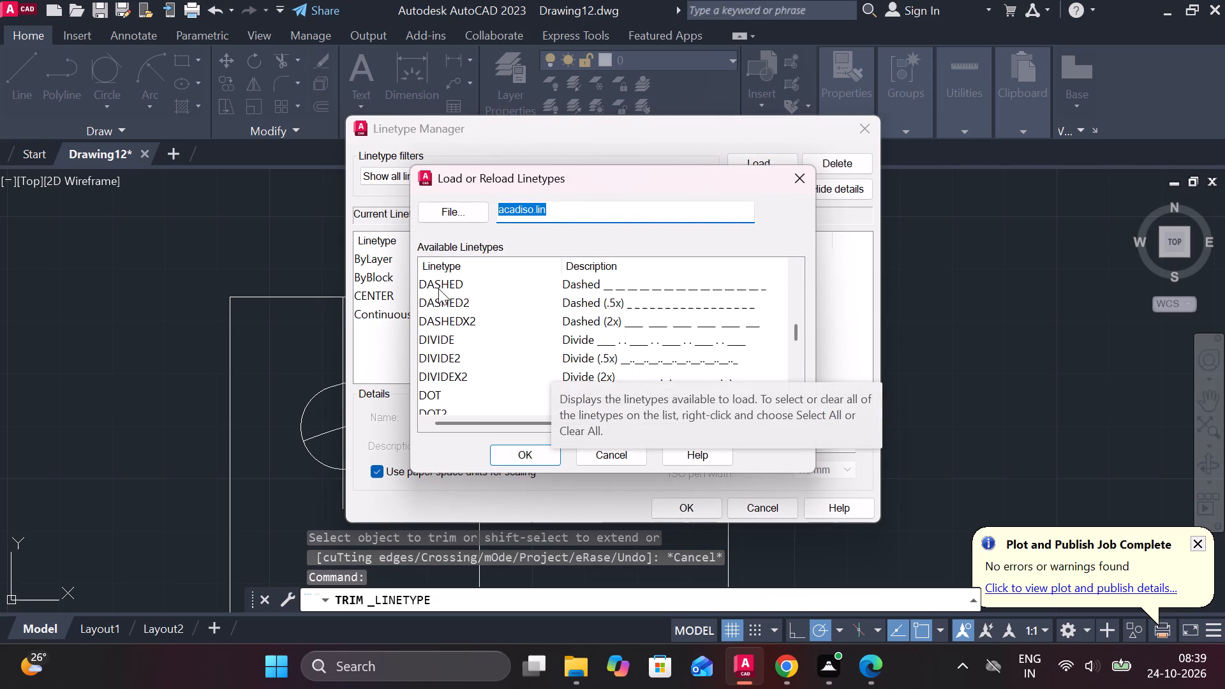
click(438, 283)
click(521, 461)
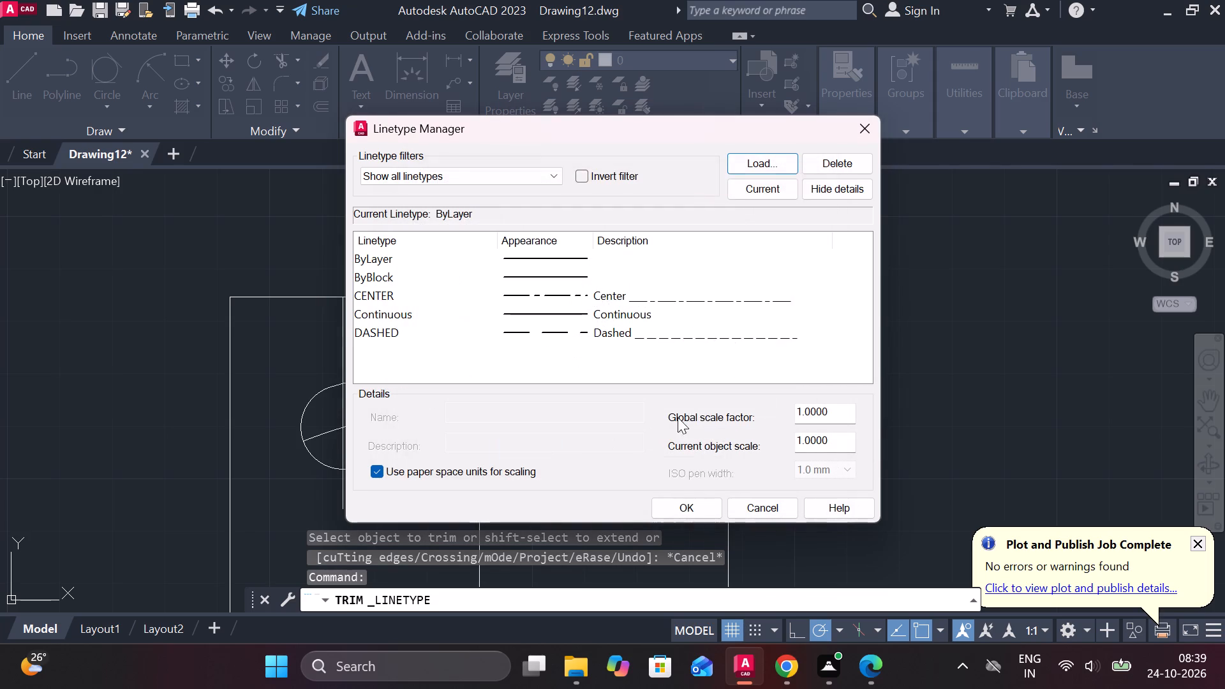
drag(828, 413, 723, 409)
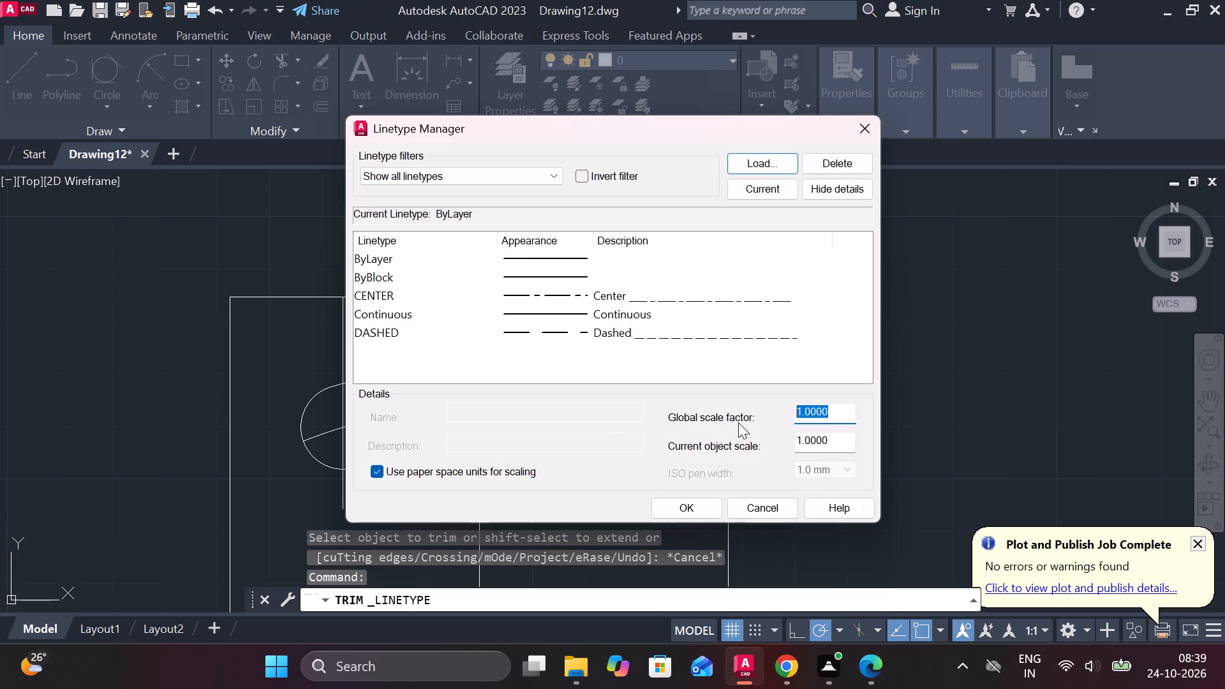
click(710, 500)
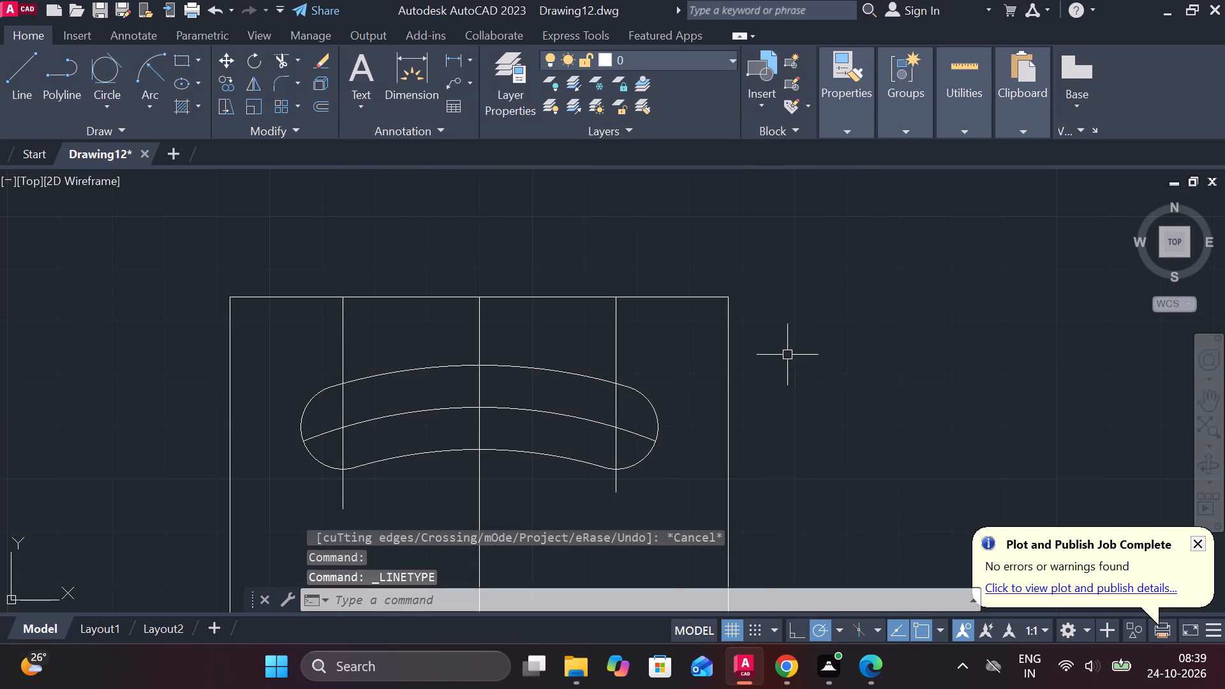
Set the linetype of the slot's middle arc to DASHED.
scroll(787, 355, down, 2)
scroll(721, 422, up, 1)
click(690, 355)
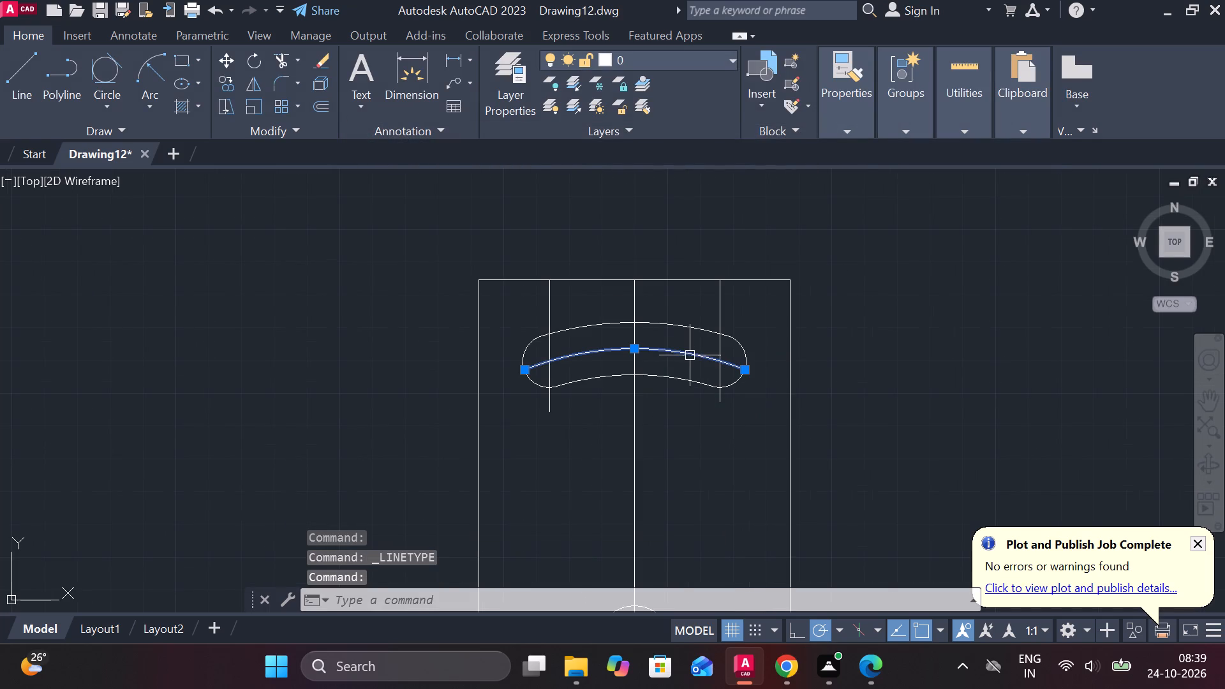
click(839, 132)
click(954, 194)
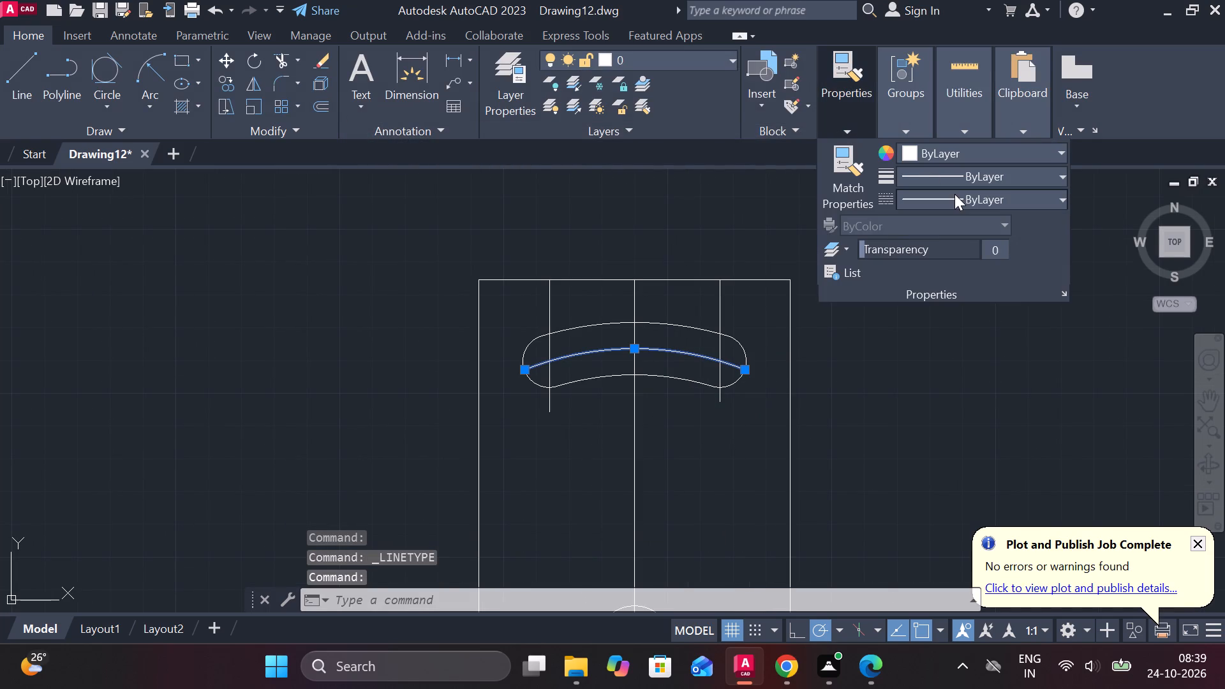
click(938, 312)
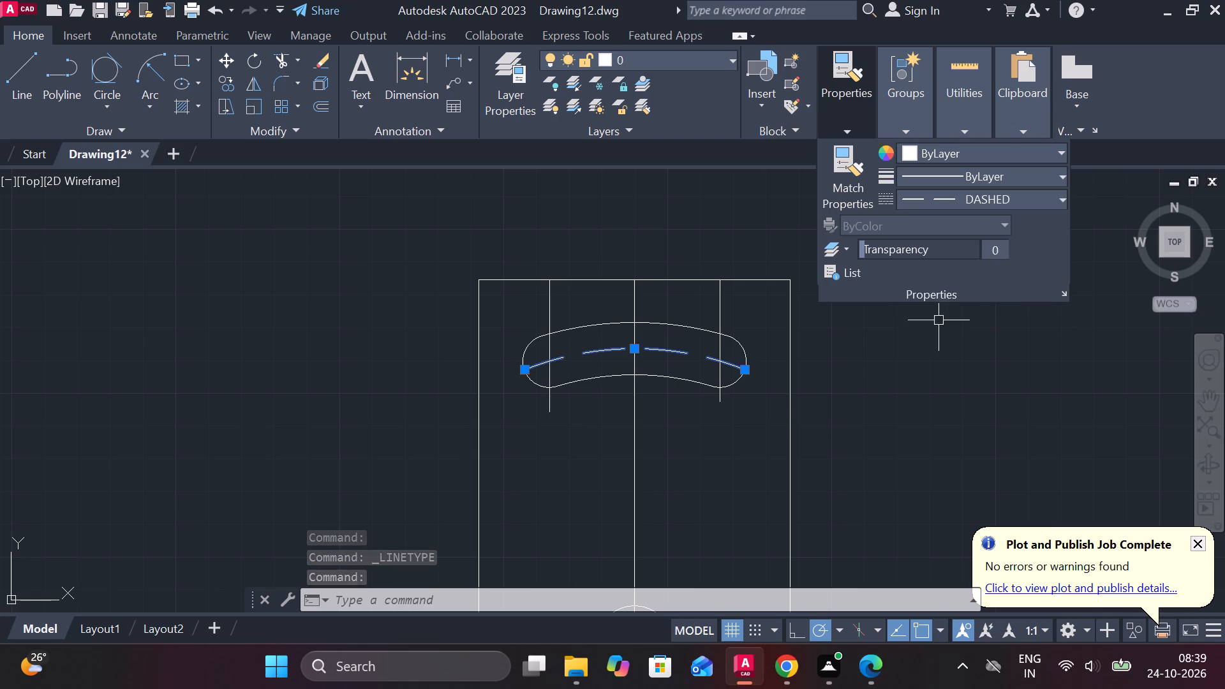
key(Escape)
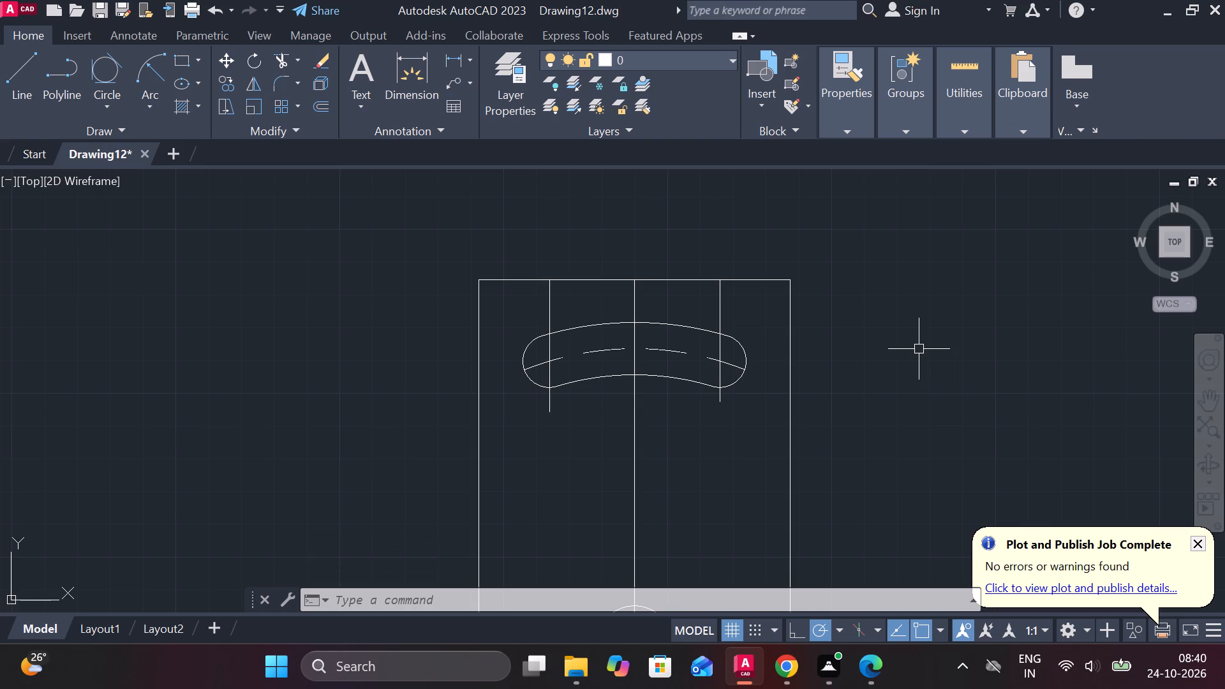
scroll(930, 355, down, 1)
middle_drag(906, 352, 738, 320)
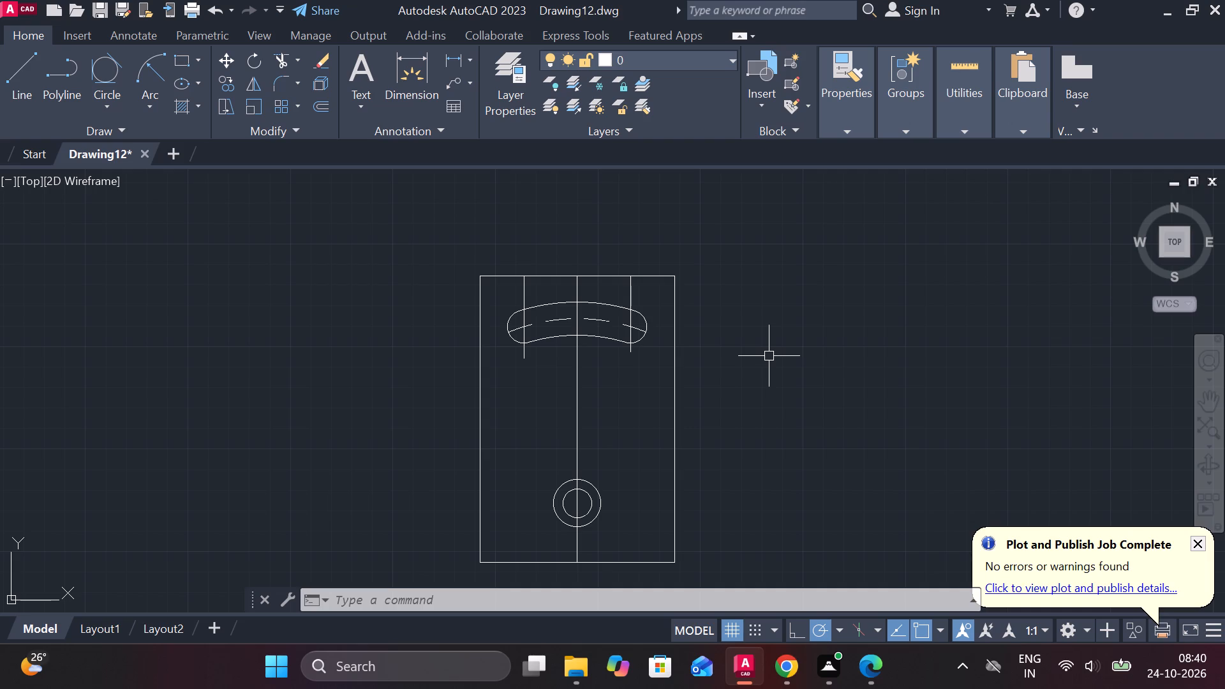
Draw a short horizontal line from the centre of the bottom concentric circles out past the right side of the outer circle.
middle_drag(689, 391, 699, 339)
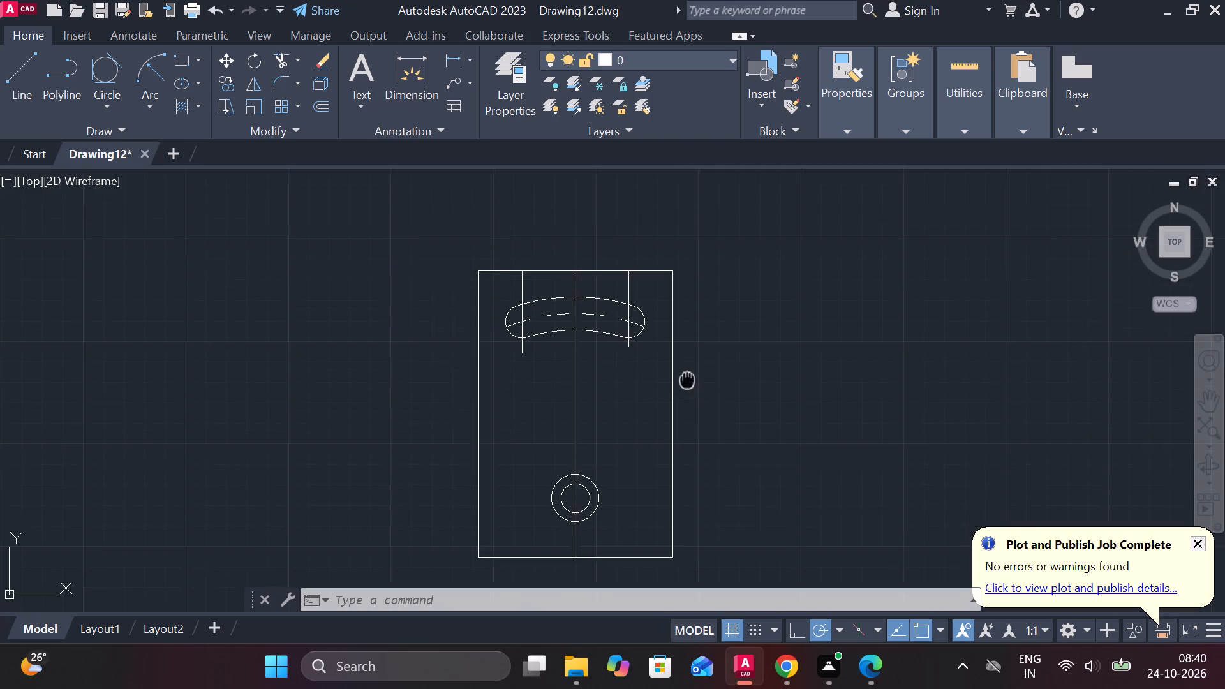
middle_drag(699, 339, 714, 314)
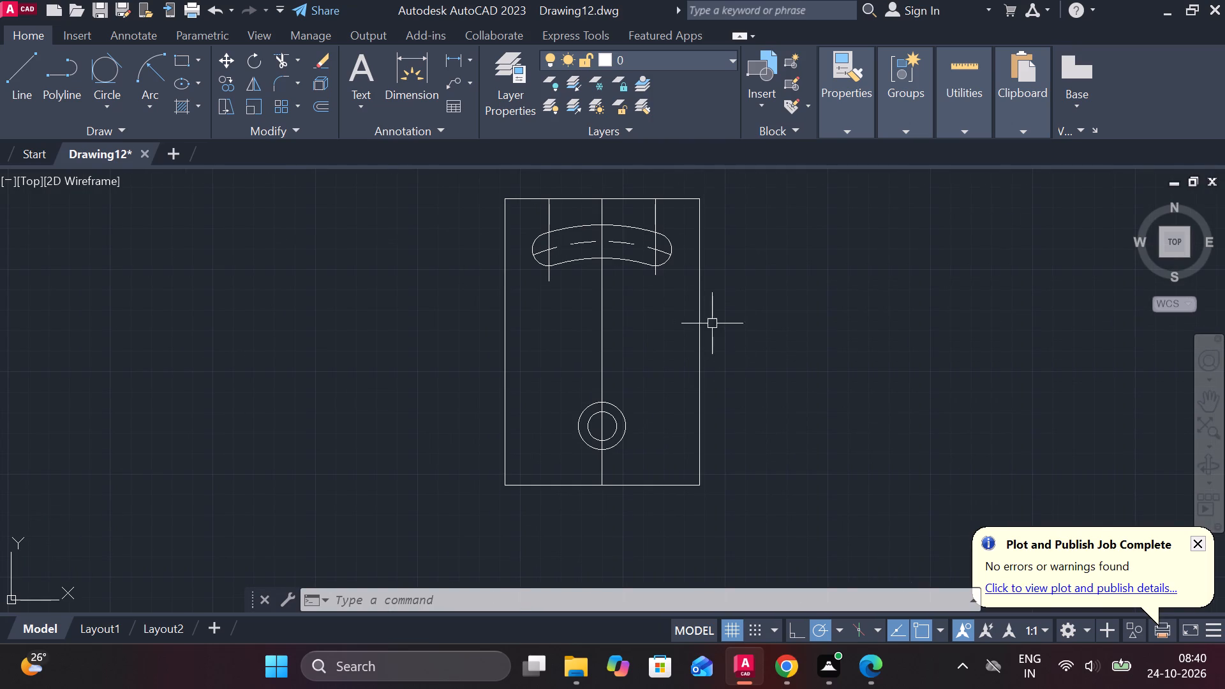
middle_drag(695, 309, 734, 353)
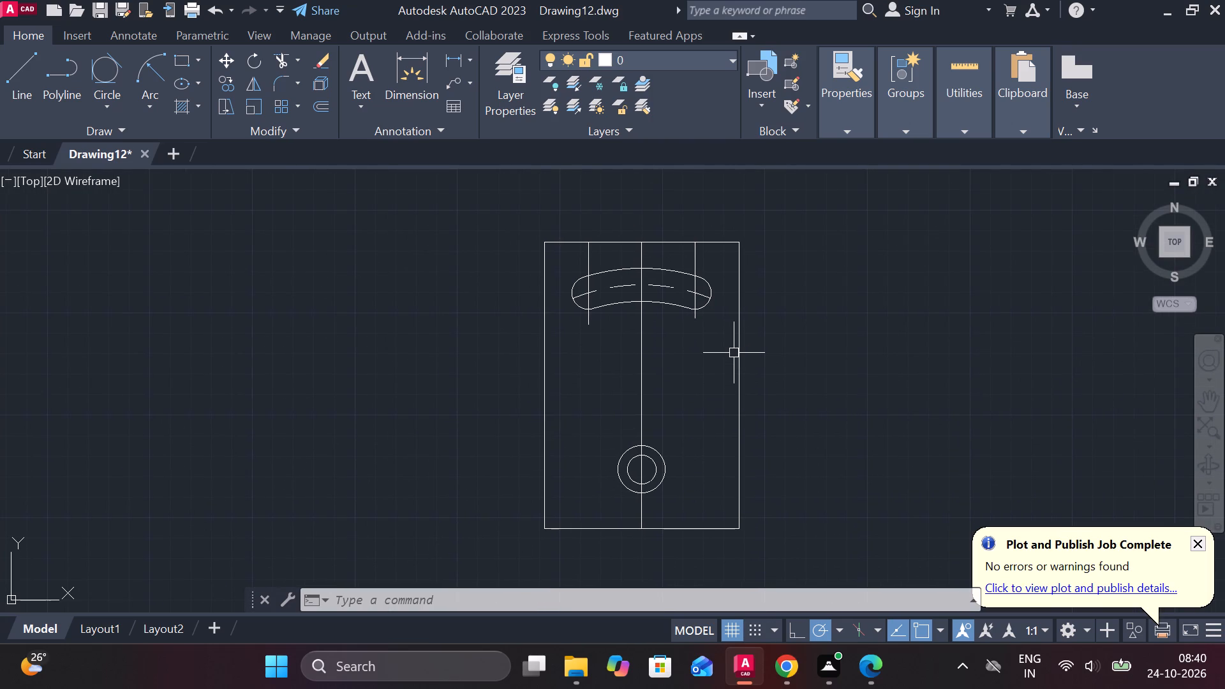
scroll(671, 357, up, 1)
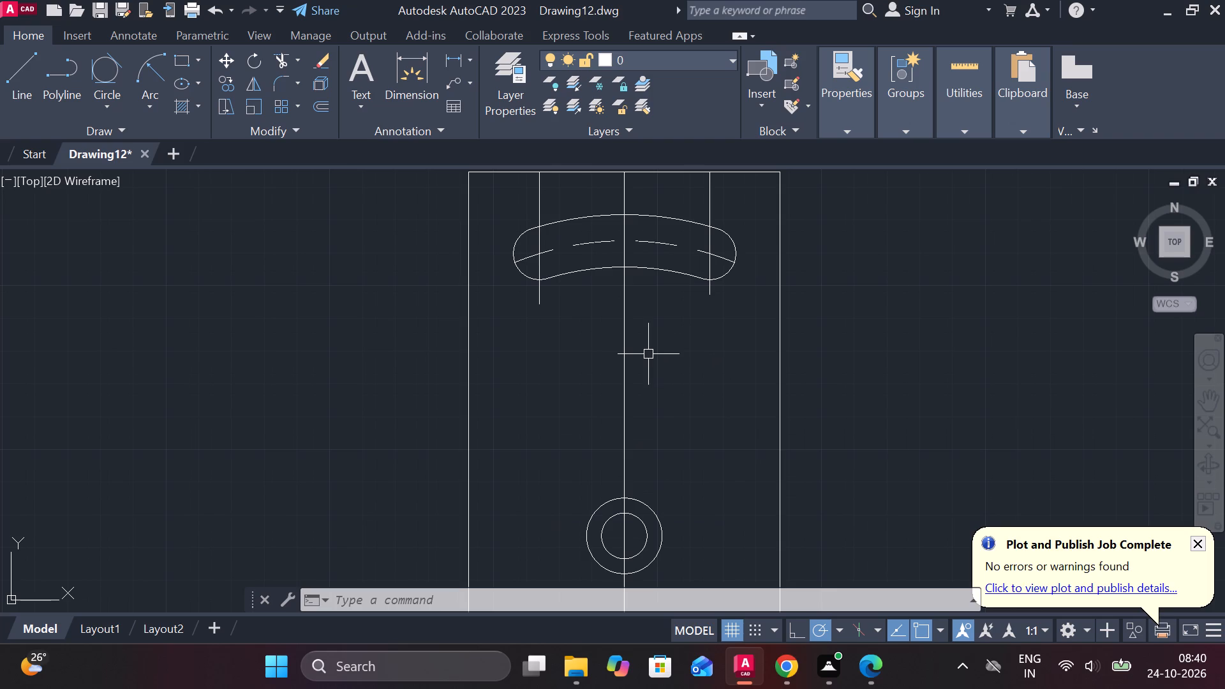
scroll(653, 355, up, 1)
middle_drag(673, 364, 689, 164)
scroll(643, 341, down, 1)
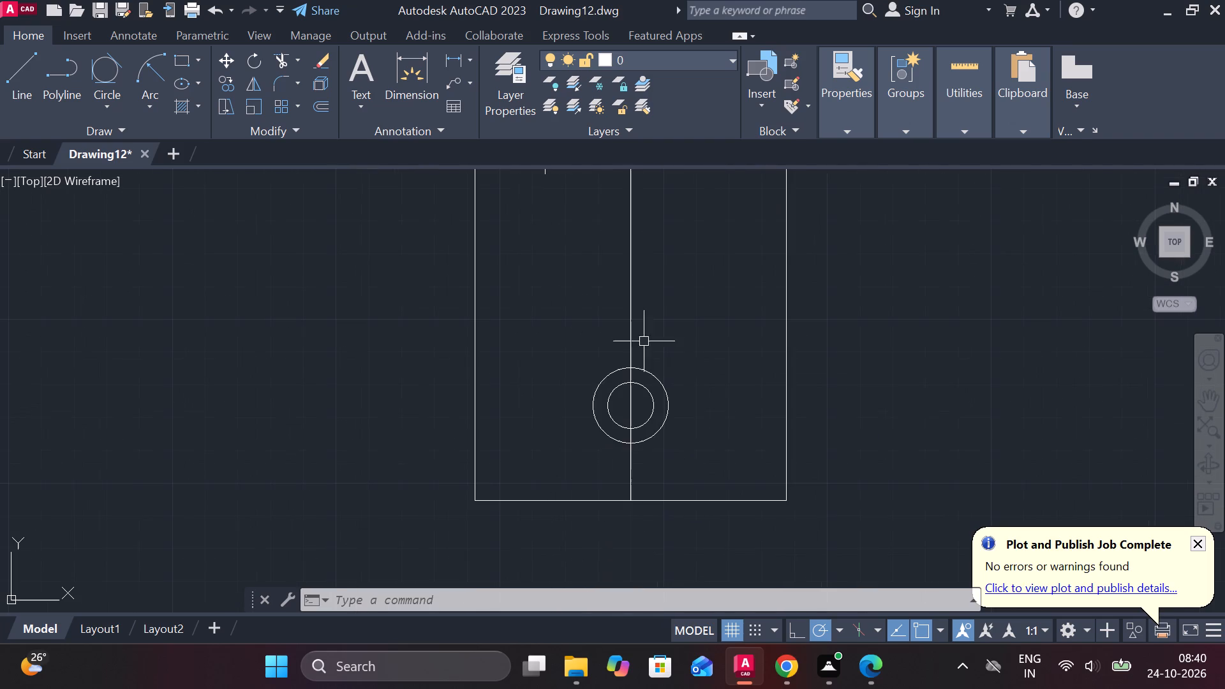
key(l)
key(Return)
scroll(635, 398, up, 2)
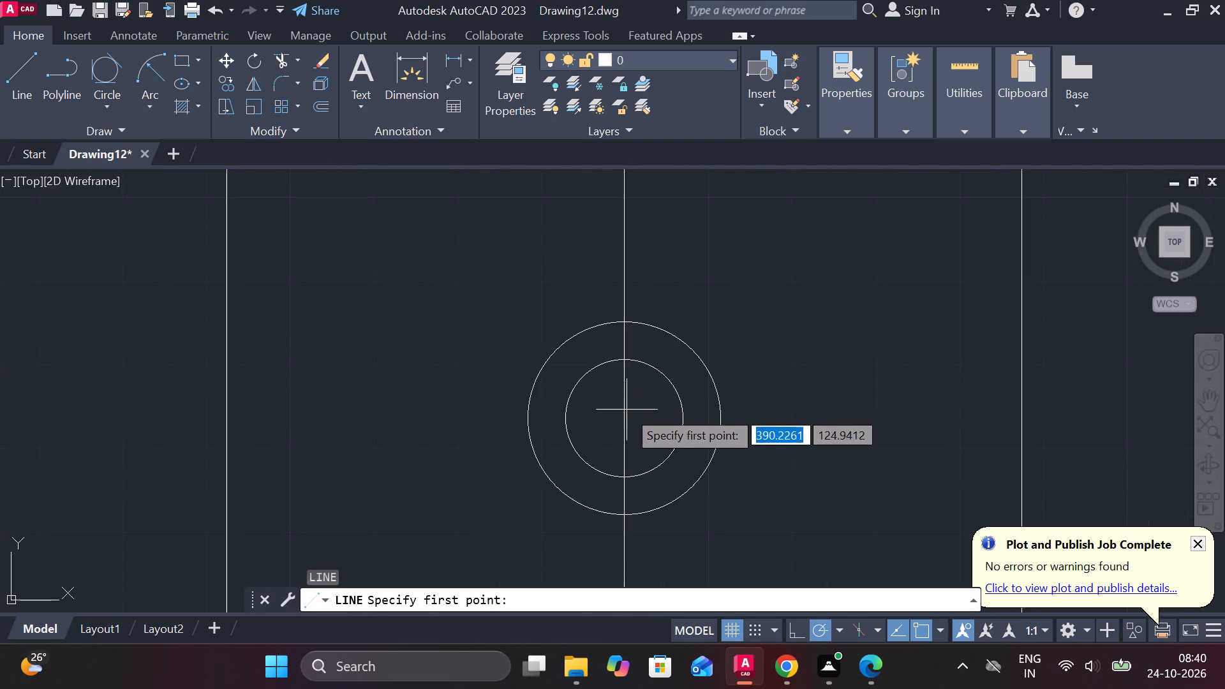
click(627, 417)
click(801, 418)
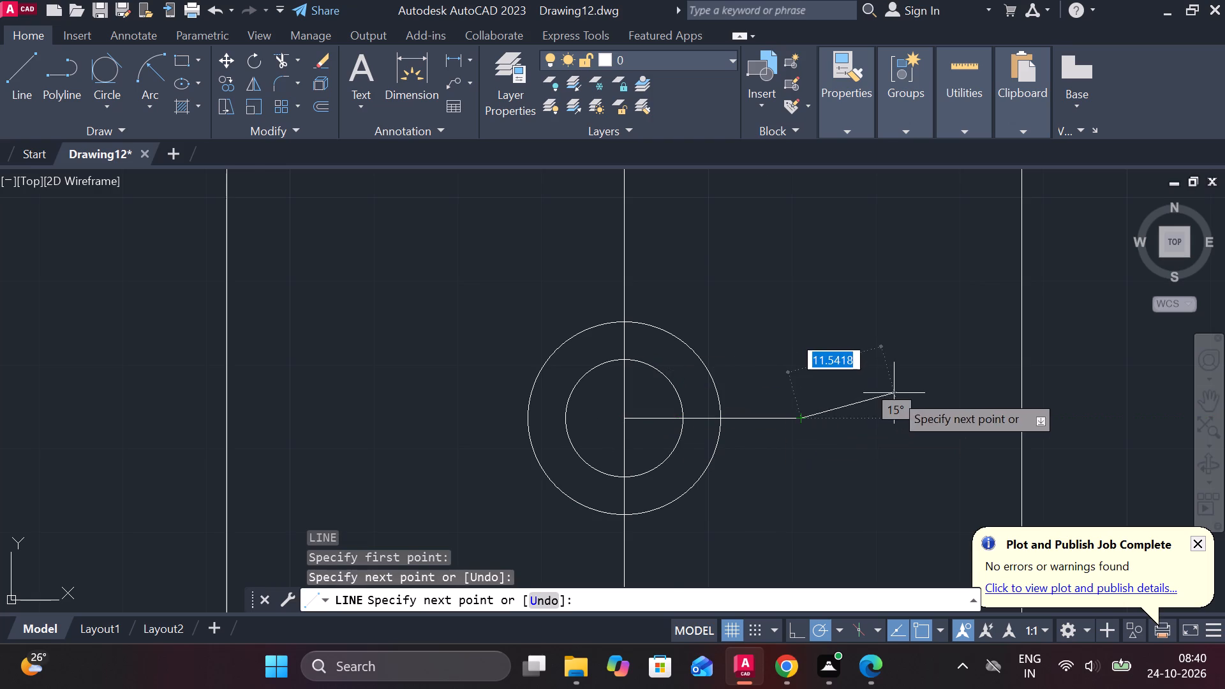
scroll(893, 392, down, 1)
key(Escape)
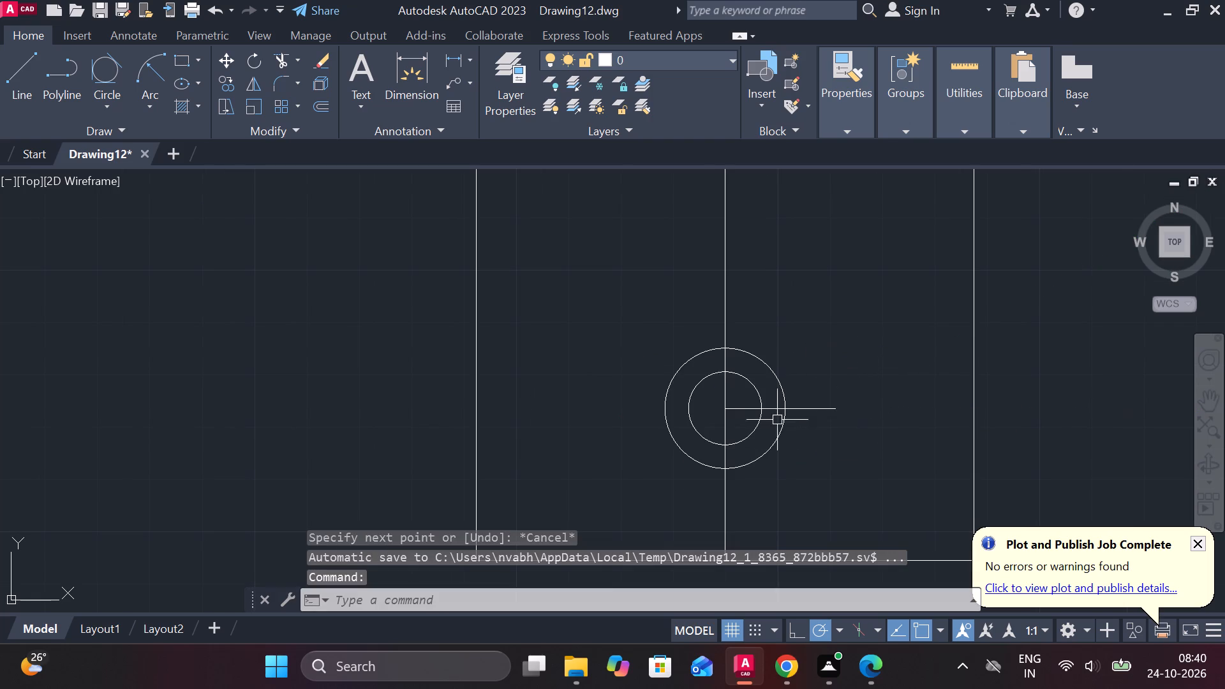
Offset the short horizontal line at the circles' centre 9 units downward.
click(801, 409)
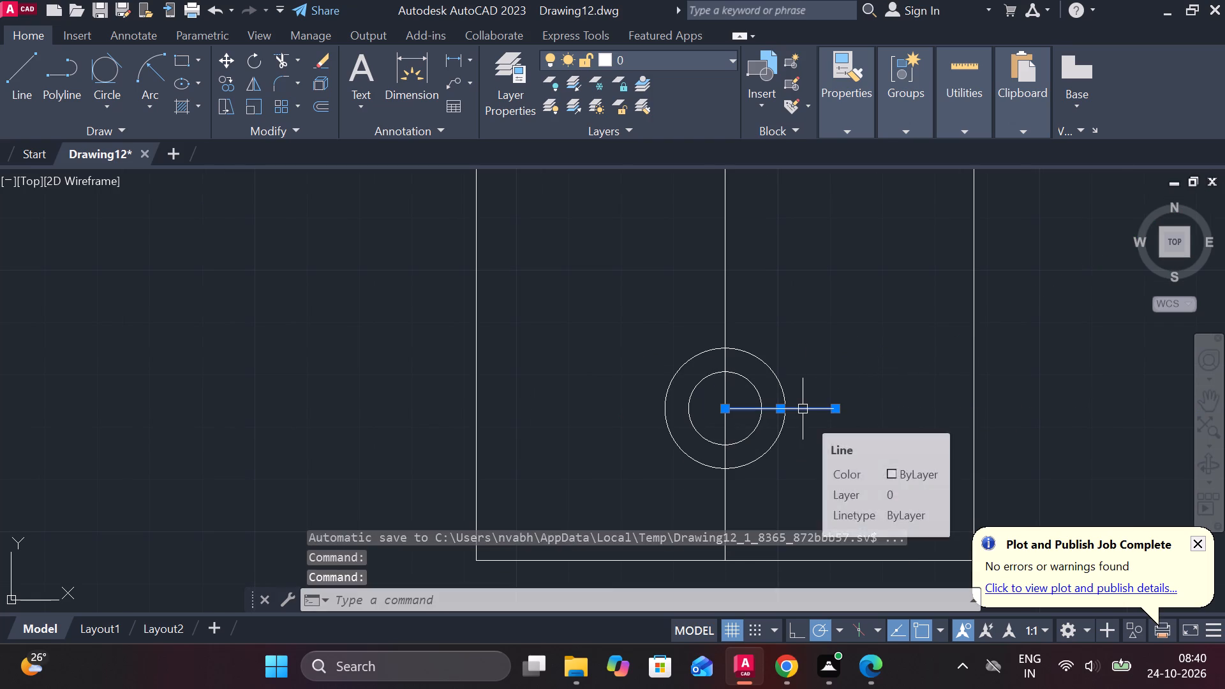
key(o)
key(Return)
key(Return)
key(9)
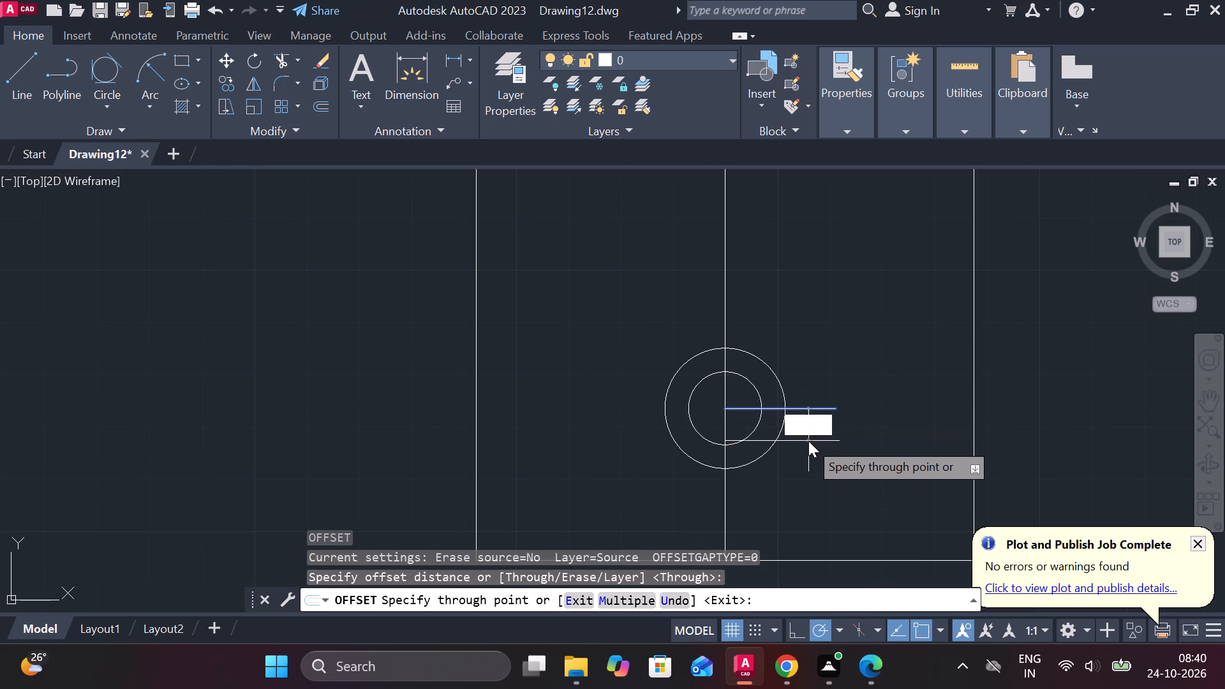
key(Return)
middle_drag(807, 441, 783, 324)
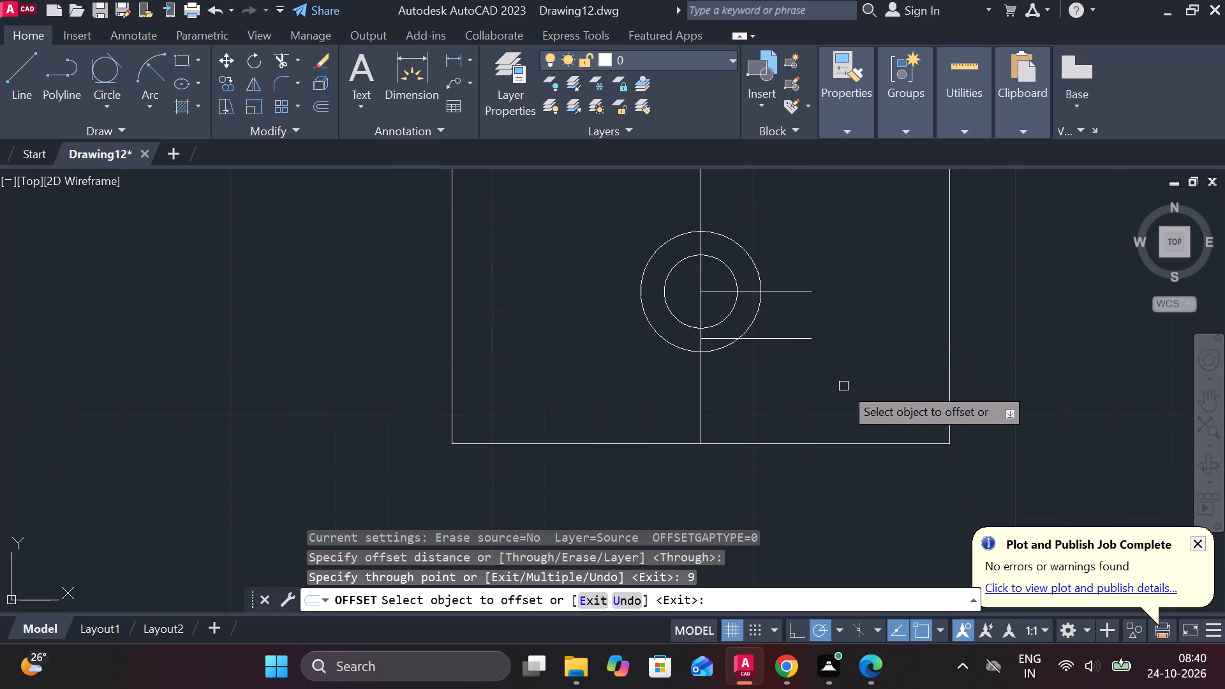
key(Escape)
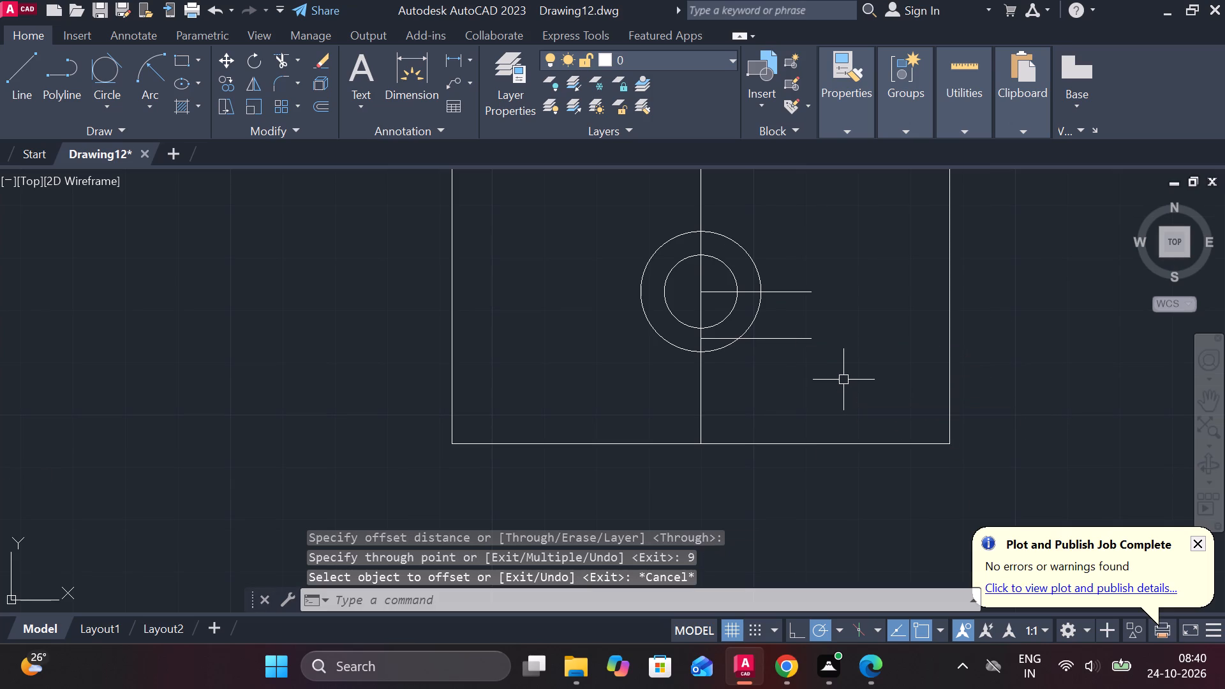
Draw a 17.5-unit vertical line from the midpoint of the plate's bottom edge up to the outer circle's lowest point.
key(l)
key(Return)
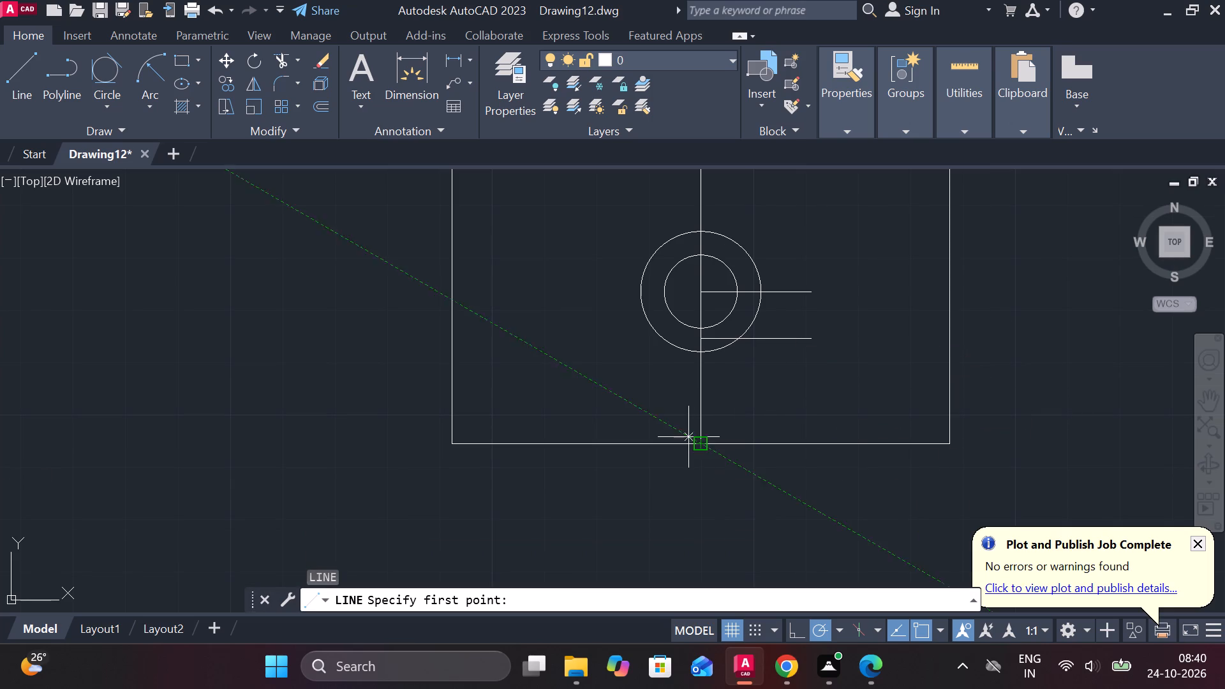
click(704, 440)
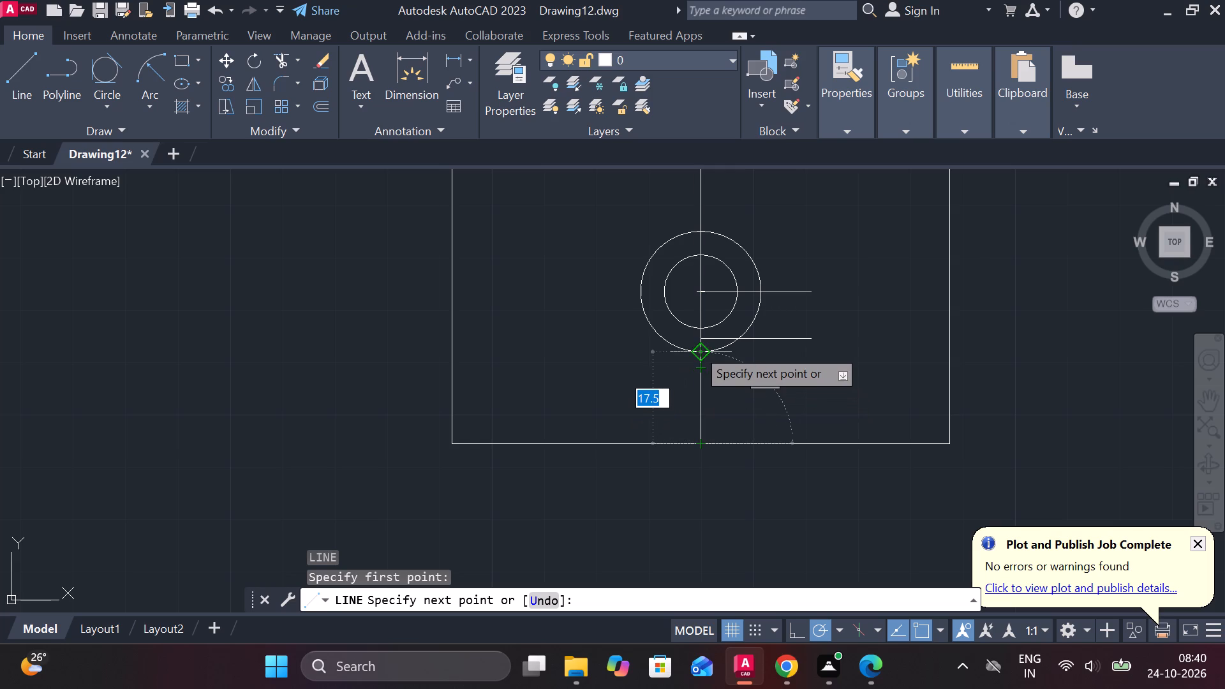
click(696, 348)
key(Escape)
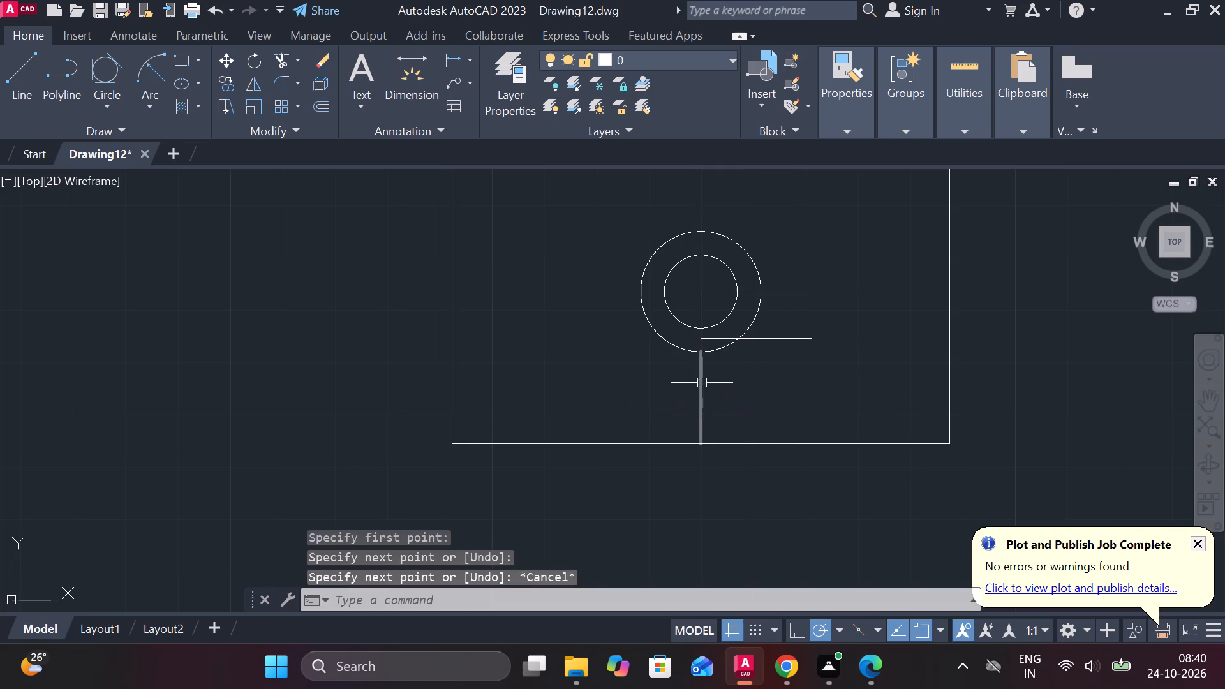
Offset the short vertical line below the circles 15 units to both the right and the left.
click(702, 382)
key(o)
key(Return)
key(Return)
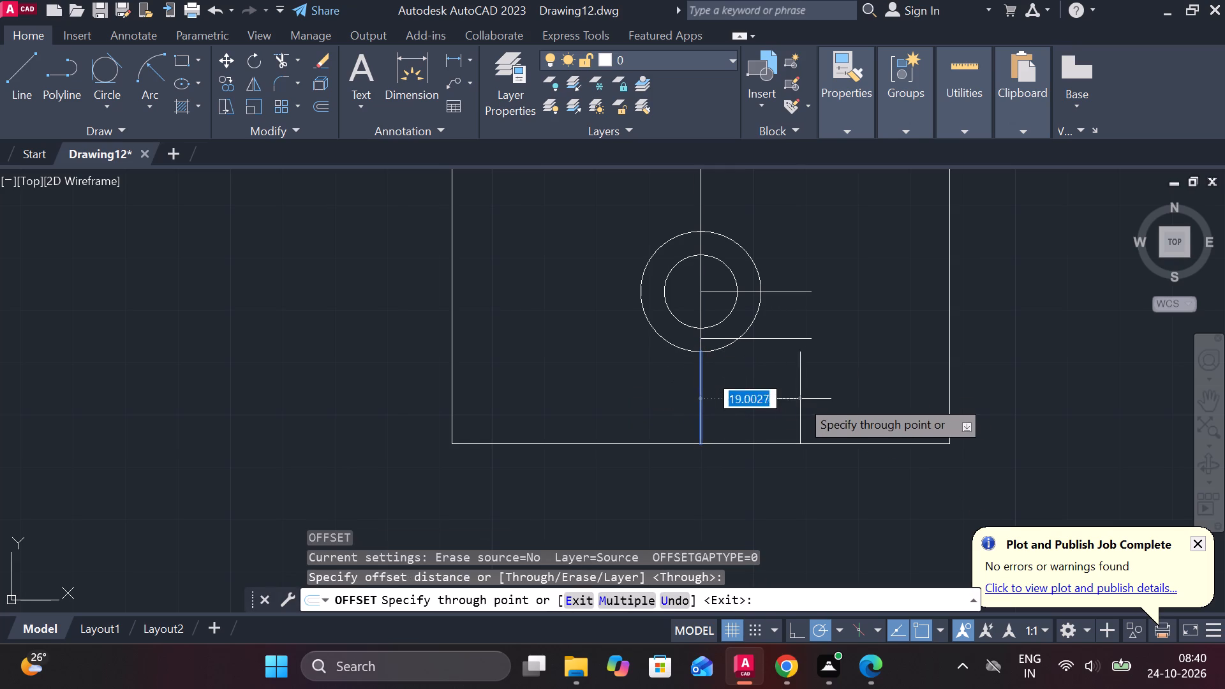
text(15)
key(space)
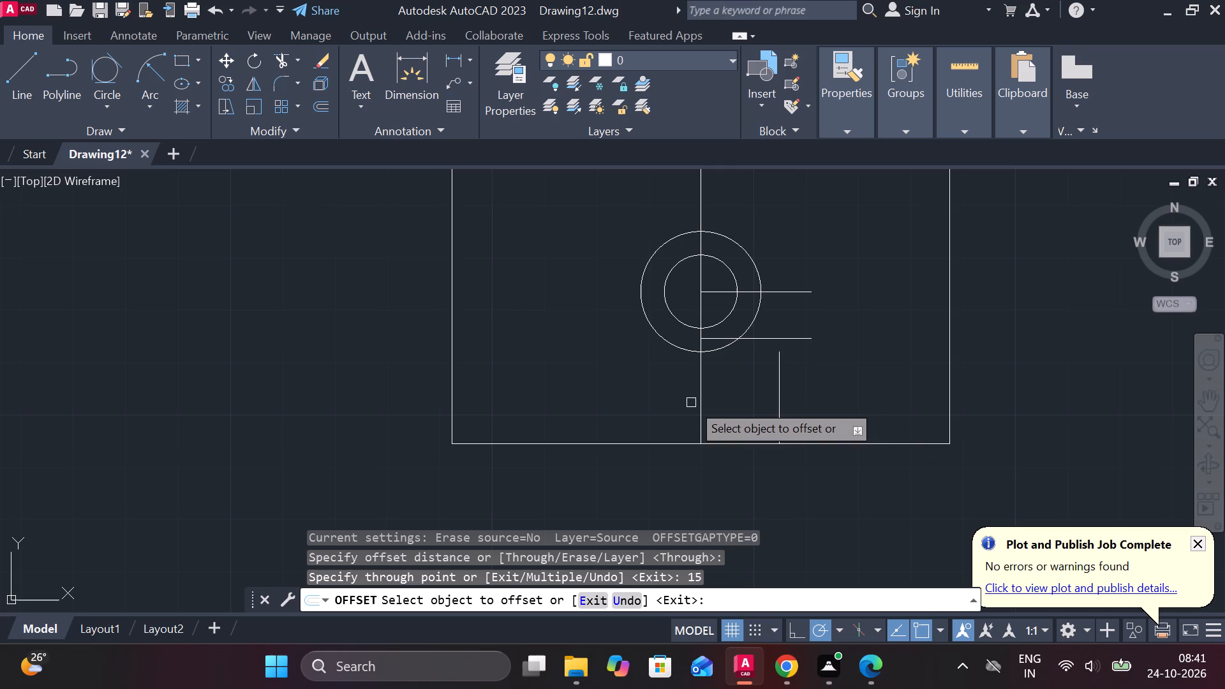
click(696, 404)
text(15)
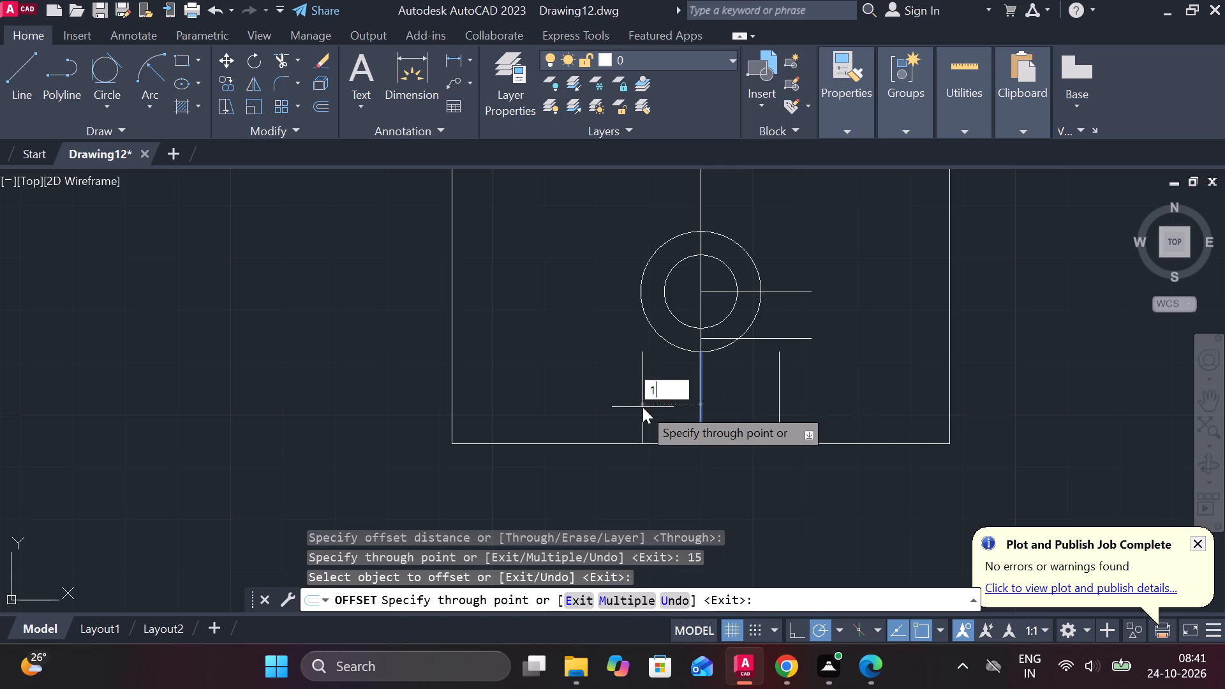
key(space)
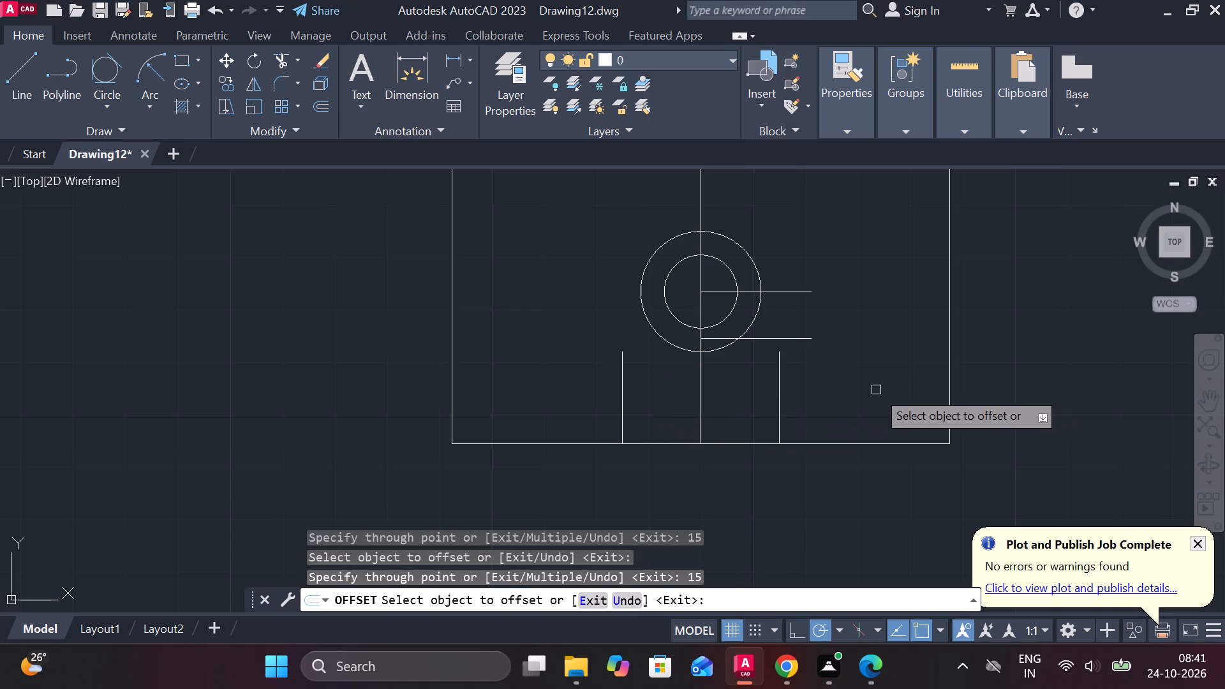
key(Escape)
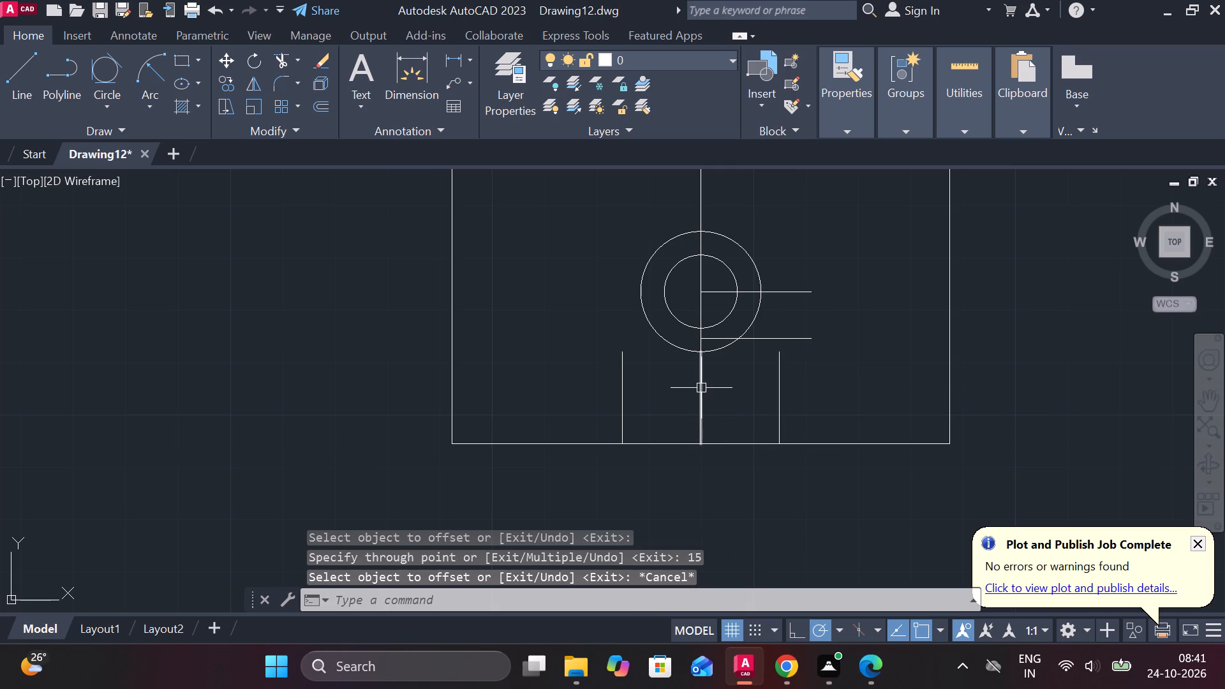
Offset the same short vertical centre line 30 units to both the right and the left.
click(701, 388)
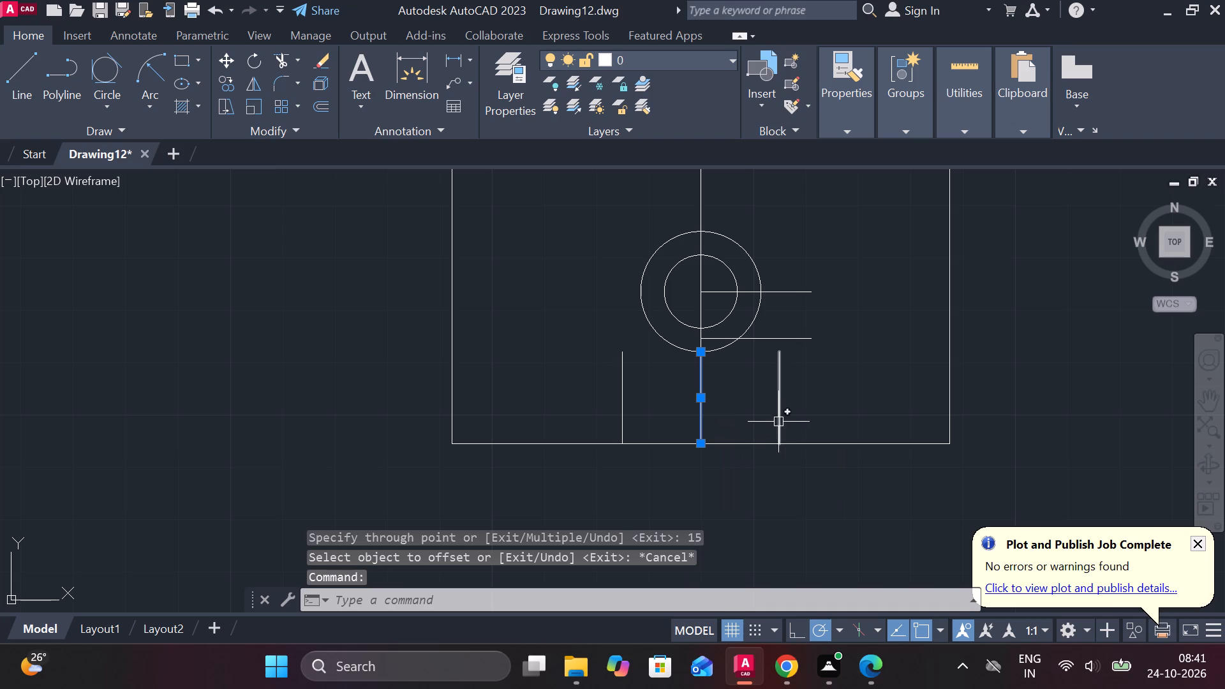
key(o)
key(Return)
key(Return)
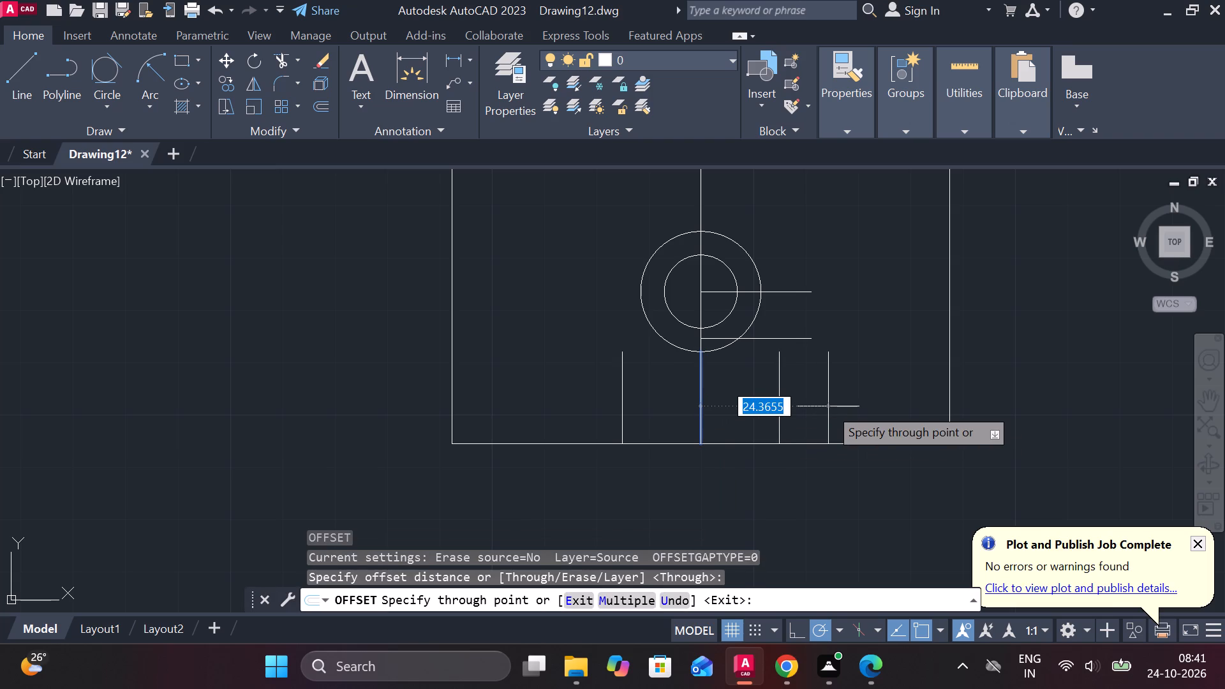
text(30)
key(Return)
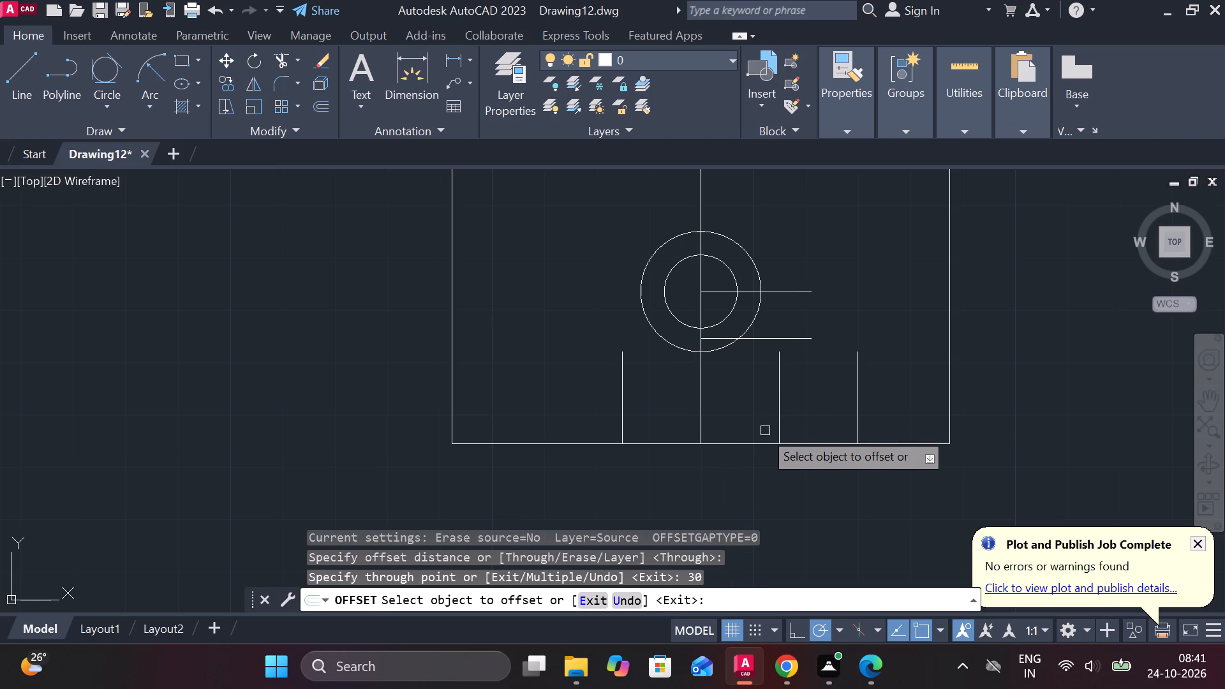
click(699, 411)
text(30)
key(Return)
key(Escape)
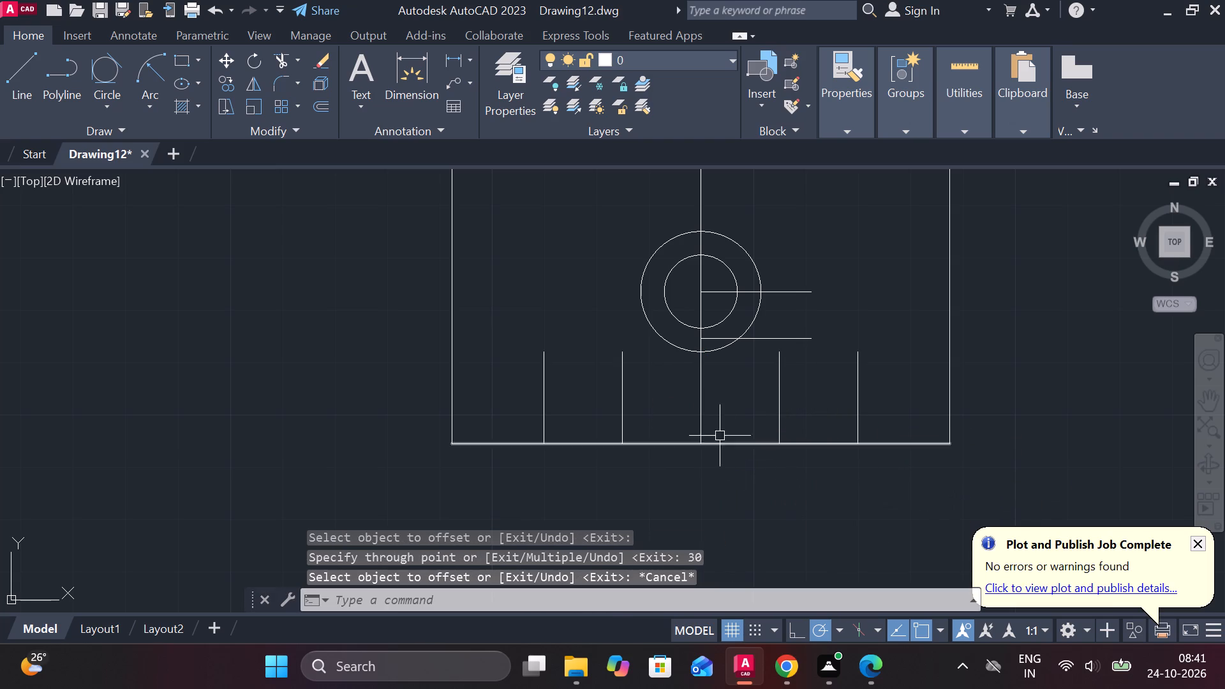
Erase the short vertical line between the outer circle and the plate's bottom edge.
click(705, 397)
text(E)
key(space)
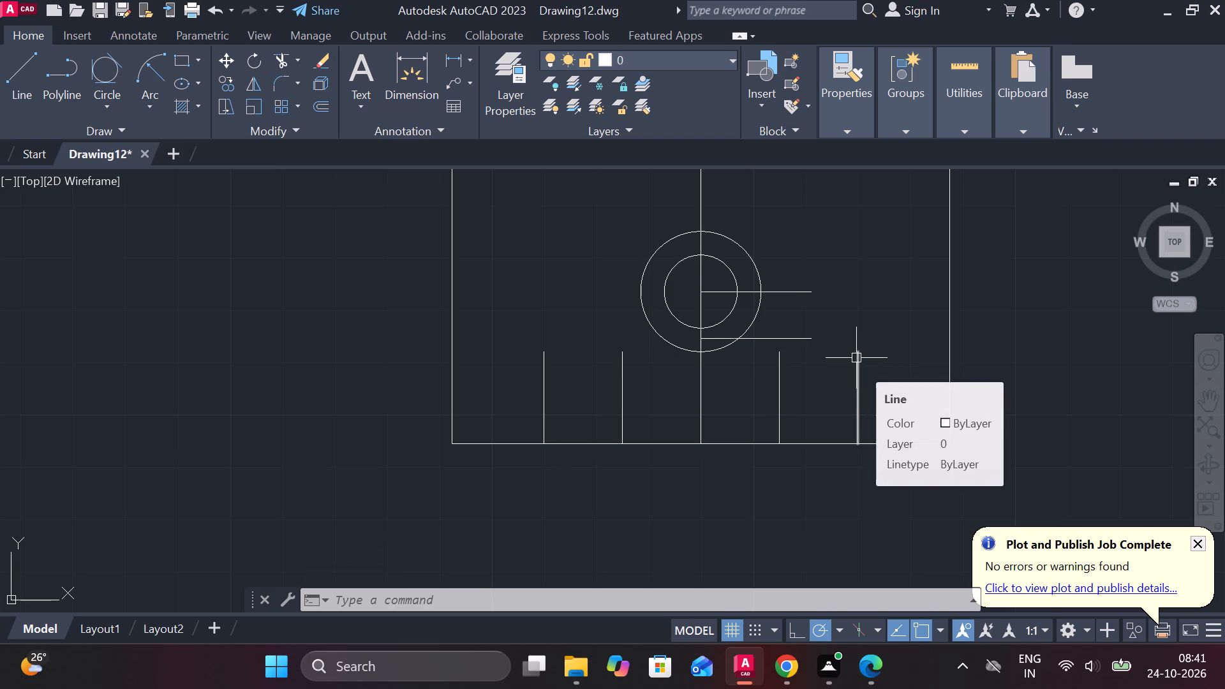
Offset the plate's bottom edge 84 units upward.
scroll(828, 397, down, 1)
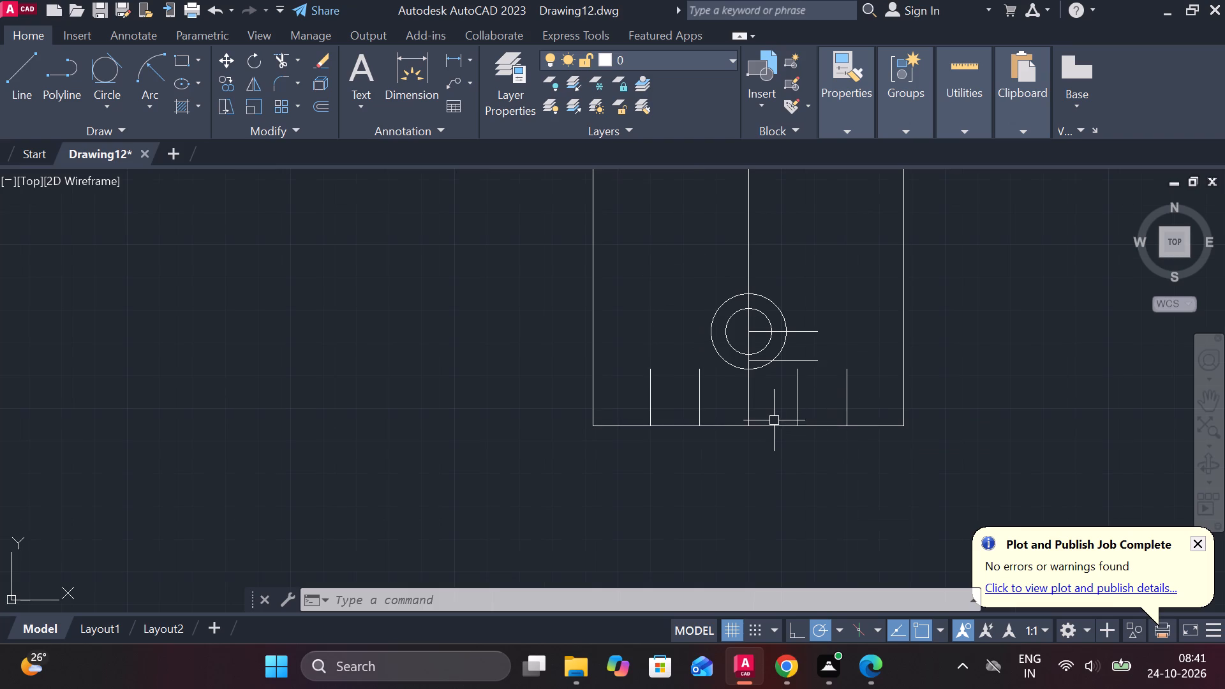
click(768, 428)
key(o)
key(Return)
key(Return)
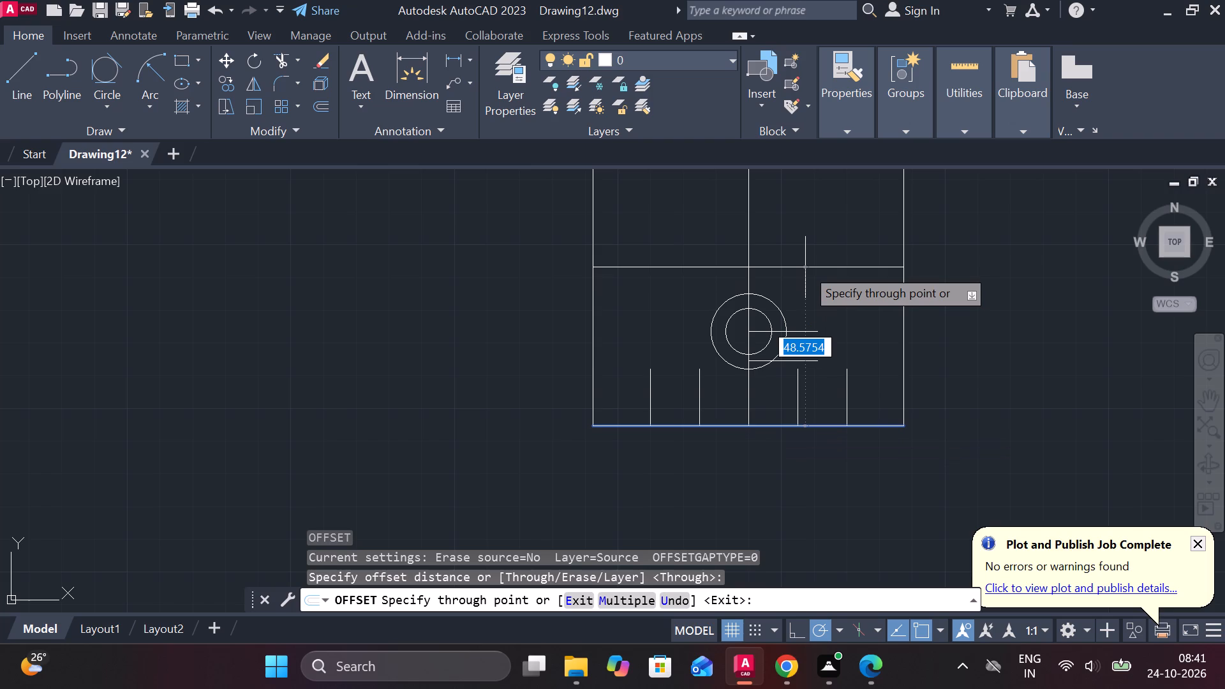
key(8)
key(4)
key(Return)
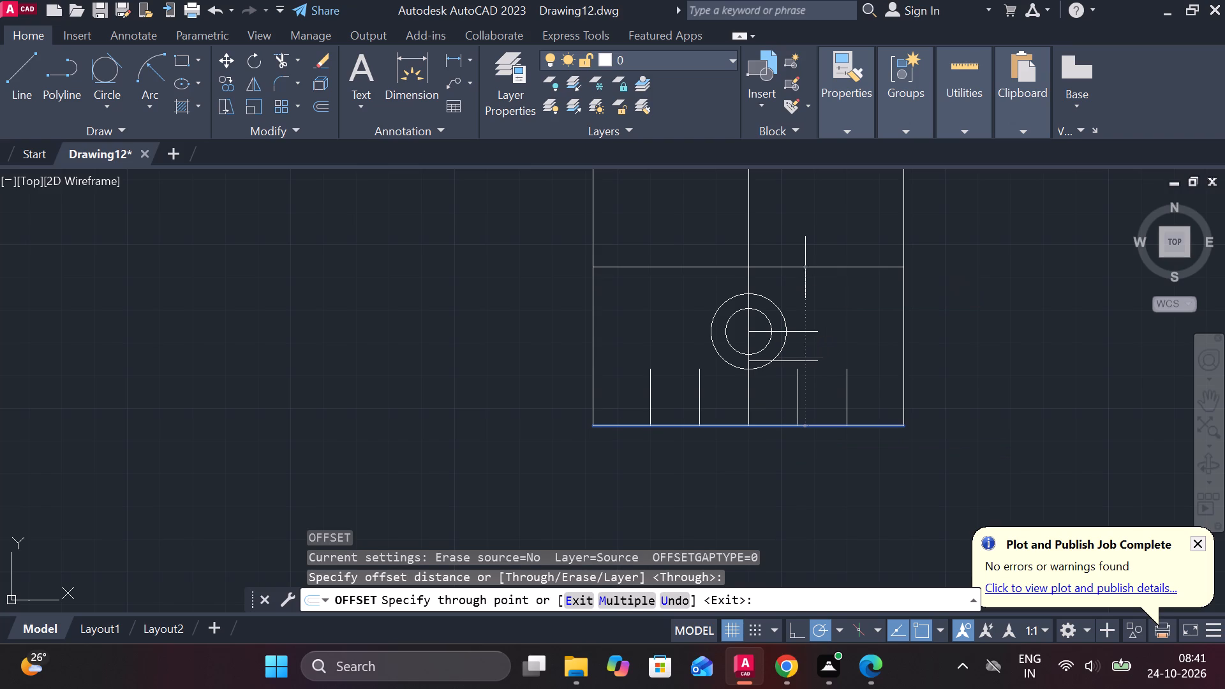
scroll(806, 263, down, 3)
middle_drag(811, 260, 800, 305)
scroll(801, 288, up, 2)
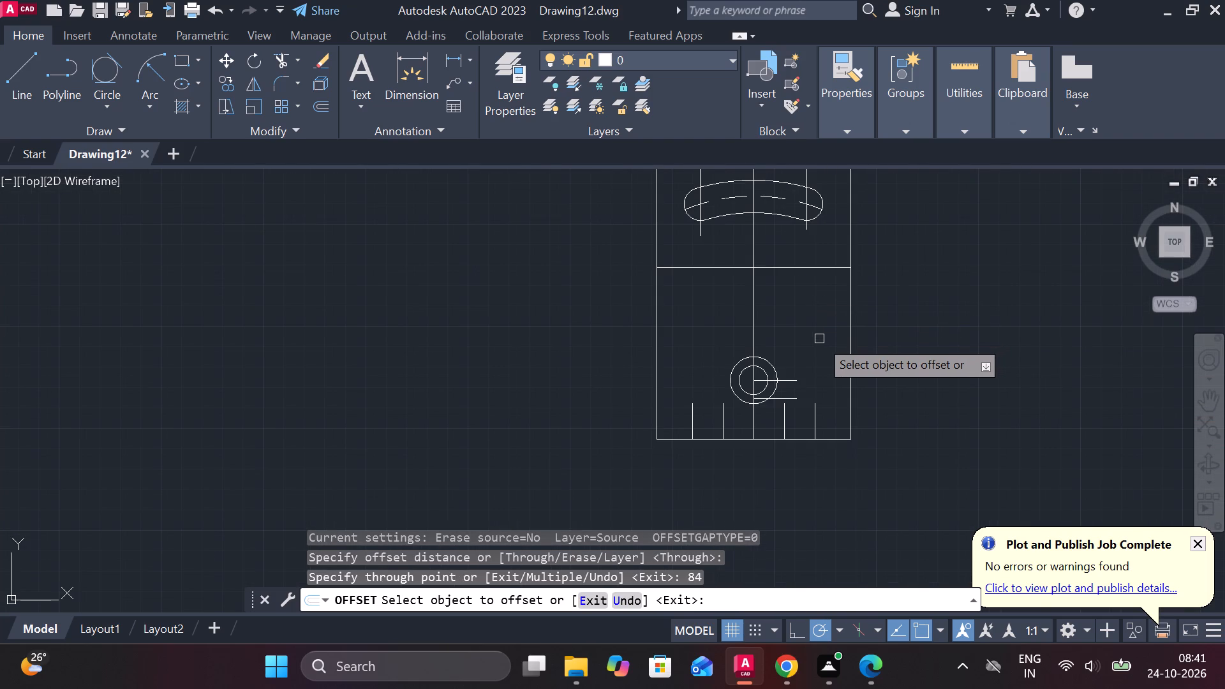
key(Escape)
Extend the two outer short vertical lines, 30 units from the centre, up to the horizontal line 84 units above the bottom edge.
scroll(826, 425, up, 1)
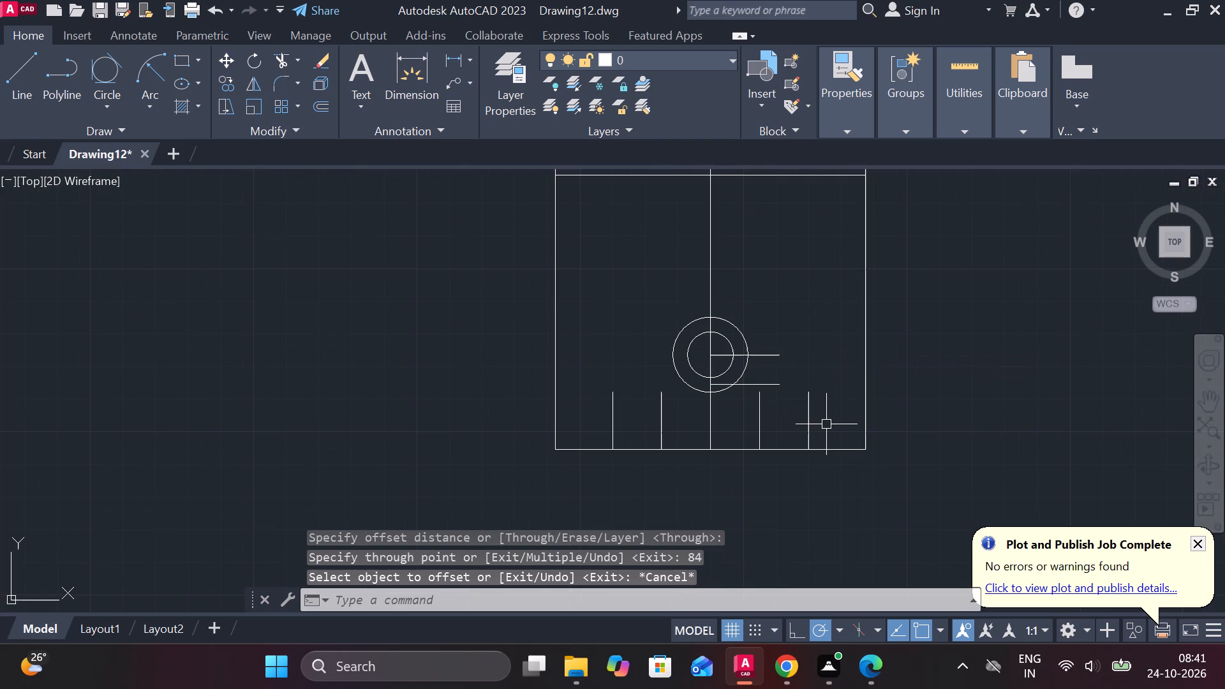
text(EX)
key(space)
click(813, 410)
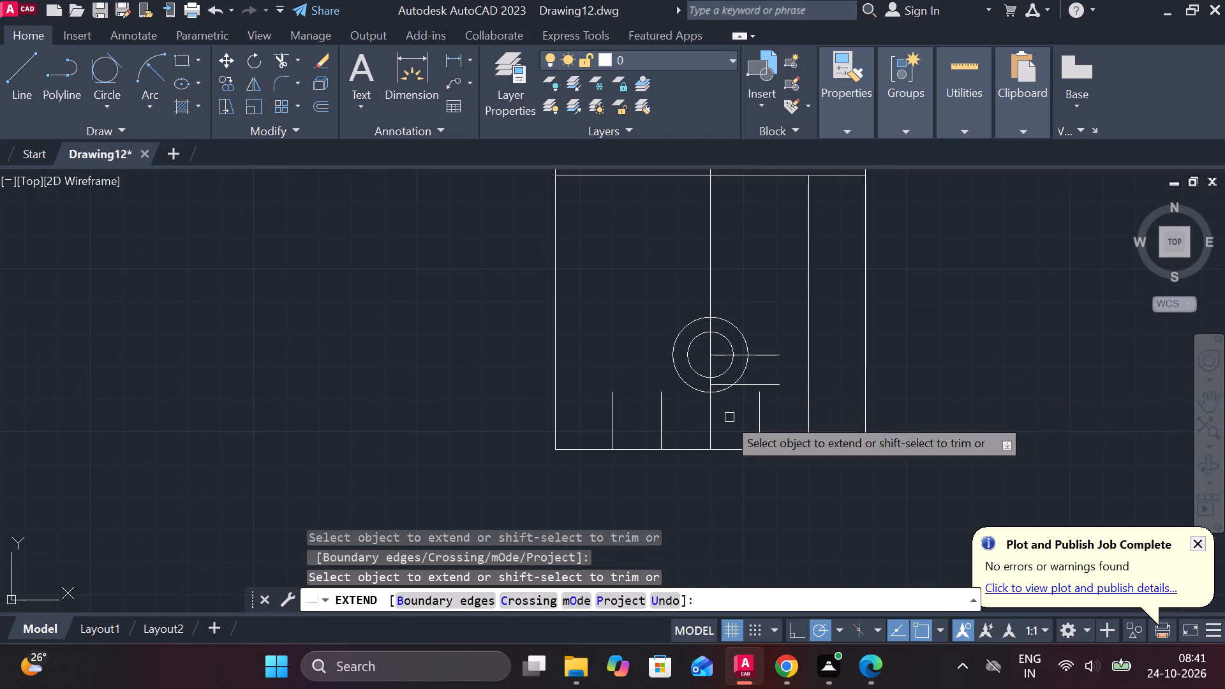
click(608, 401)
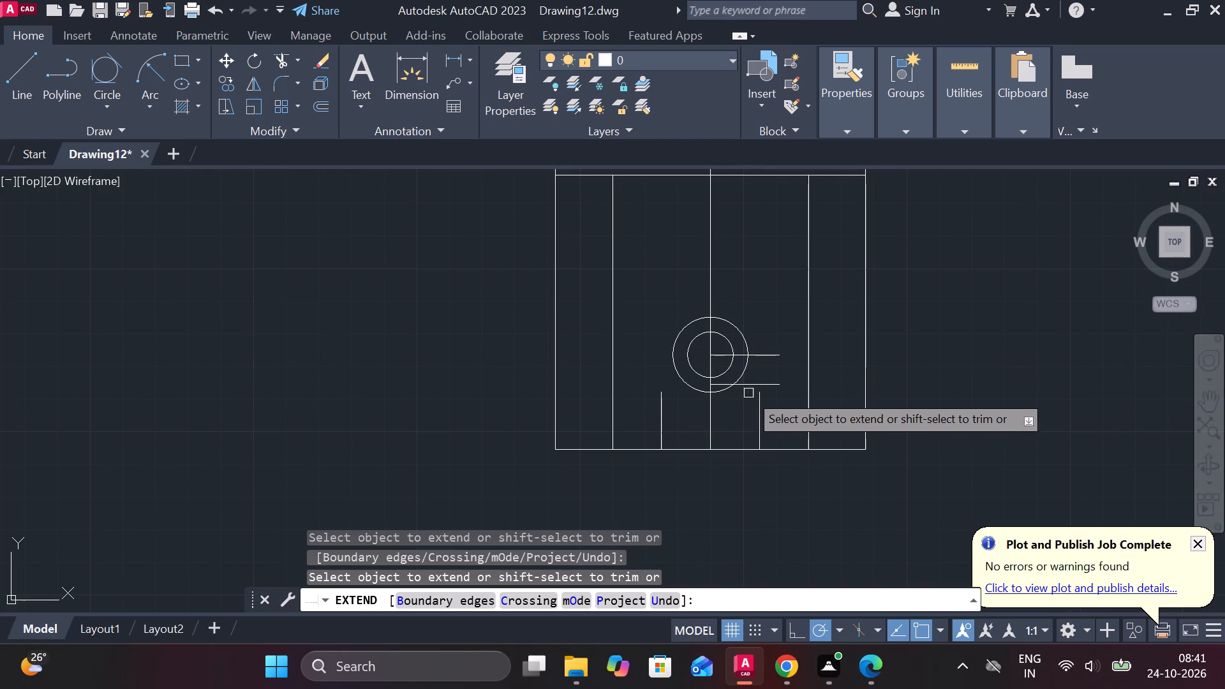
Extend the horizontal line through the lower part of the outer circle to both side edges of the plate.
click(763, 387)
click(780, 387)
click(723, 387)
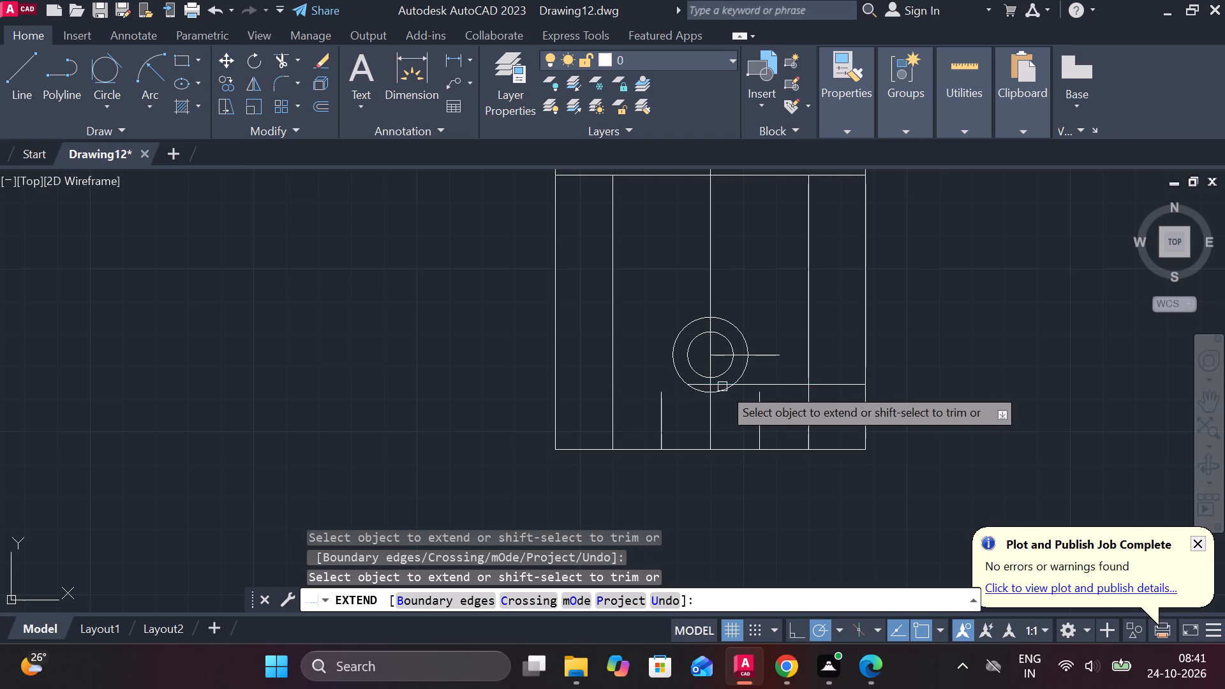
click(703, 387)
click(645, 383)
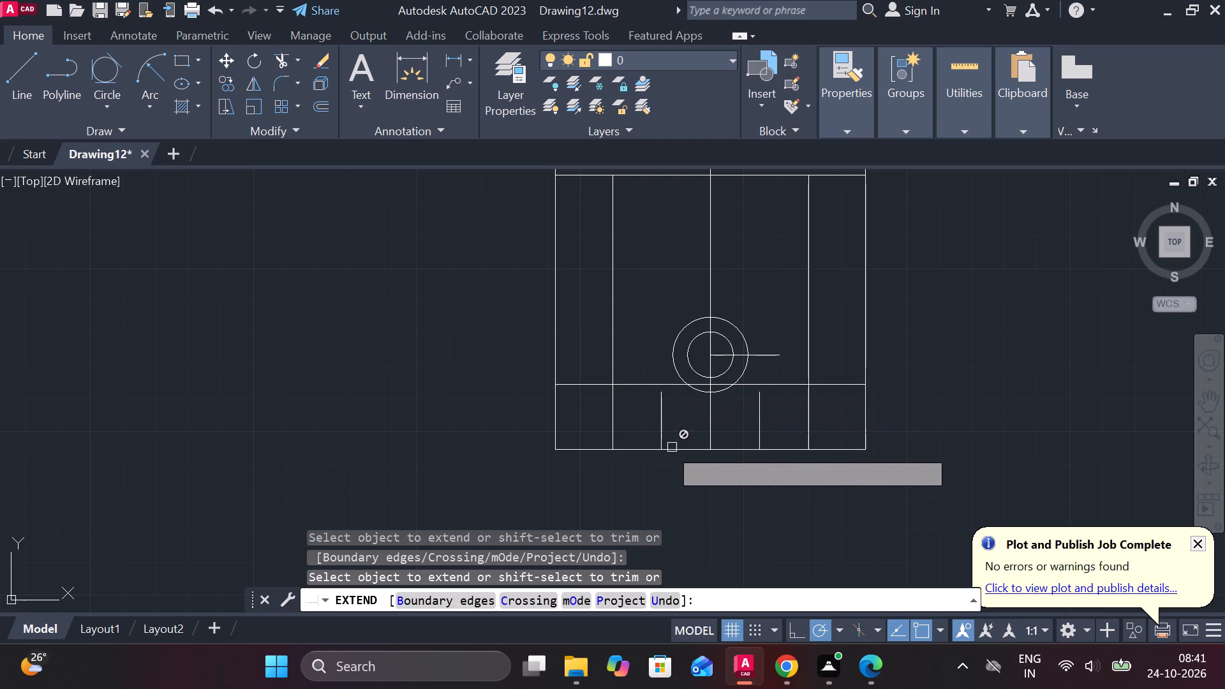
Extend the two inner short vertical lines beside the centre line up to the lower horizontal line that crosses the outer circle.
key(Escape)
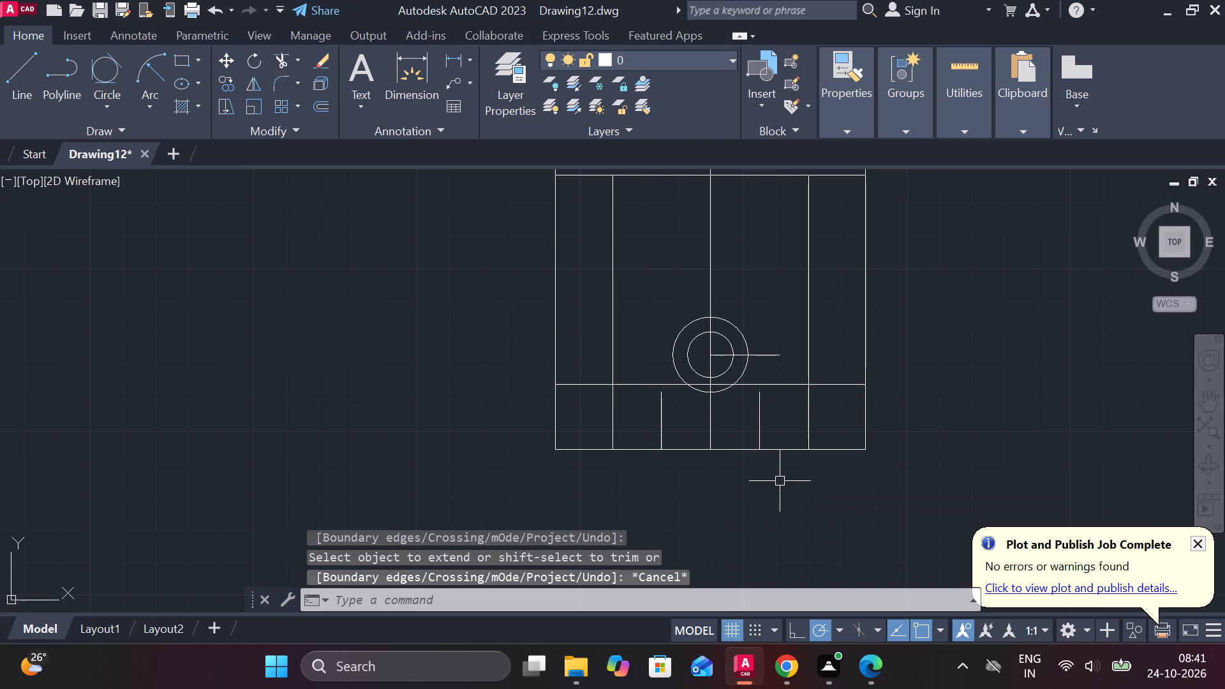
text(EX)
key(space)
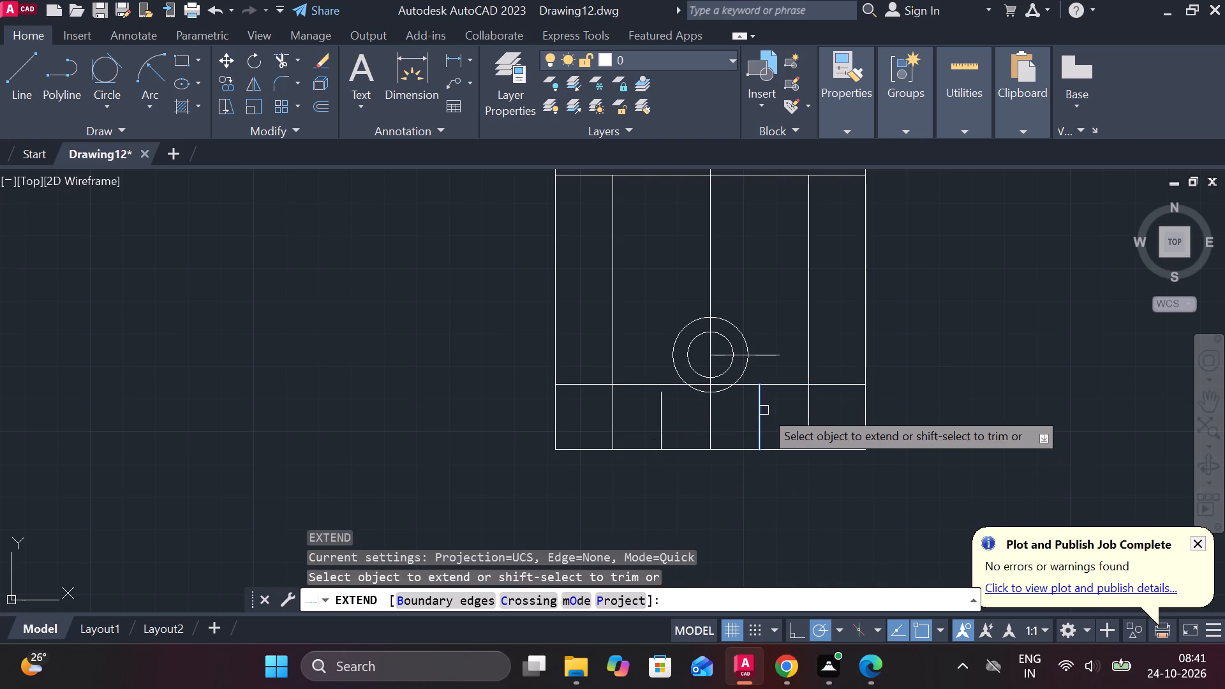
click(759, 404)
click(662, 408)
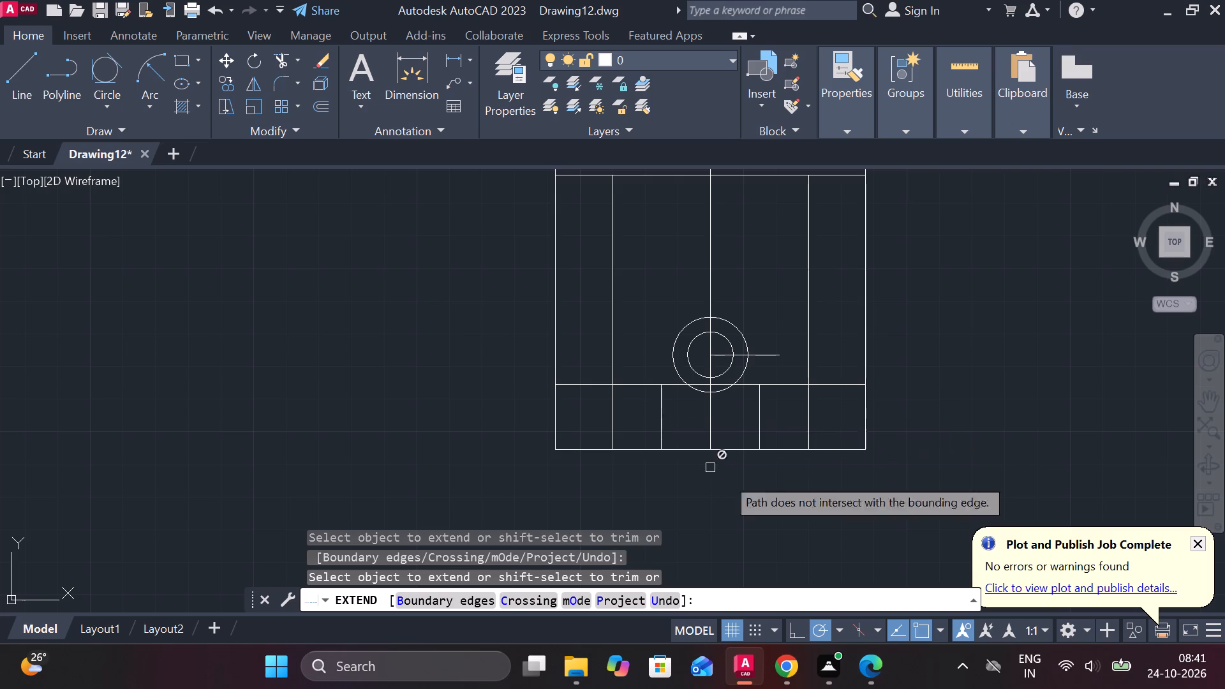
key(Escape)
Trim the lower horizontal line between the outer circle and the inner short vertical line right of centre.
text(TR)
key(space)
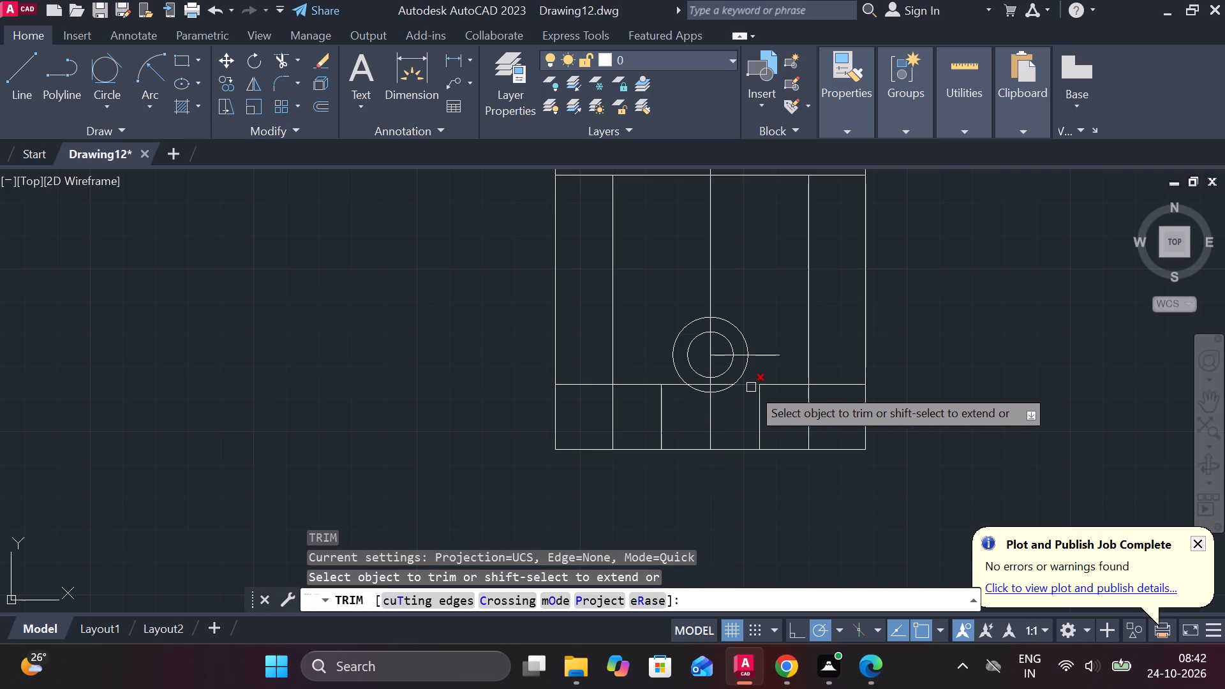
click(751, 387)
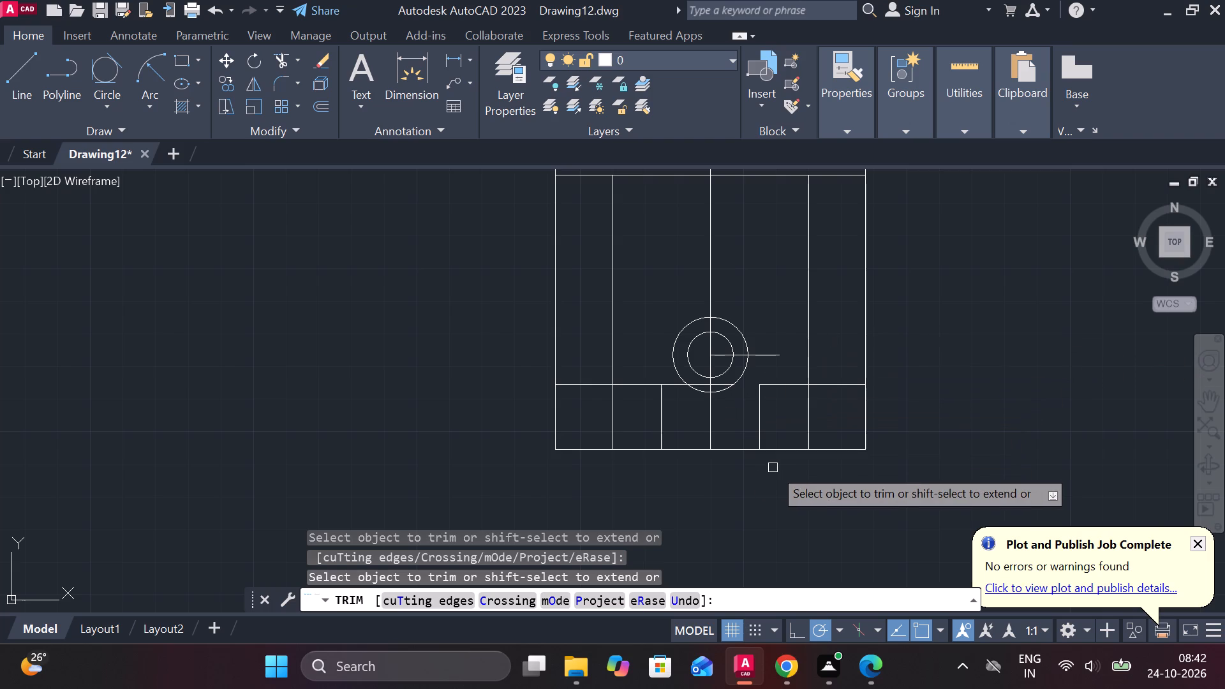
key(Escape)
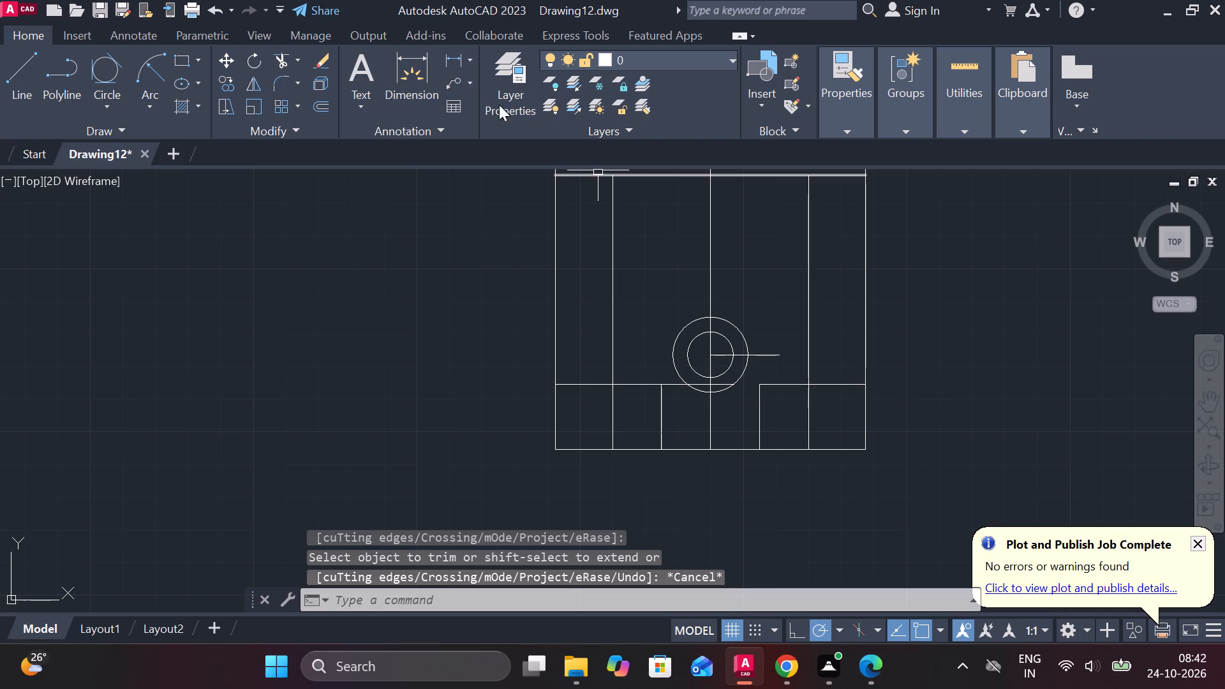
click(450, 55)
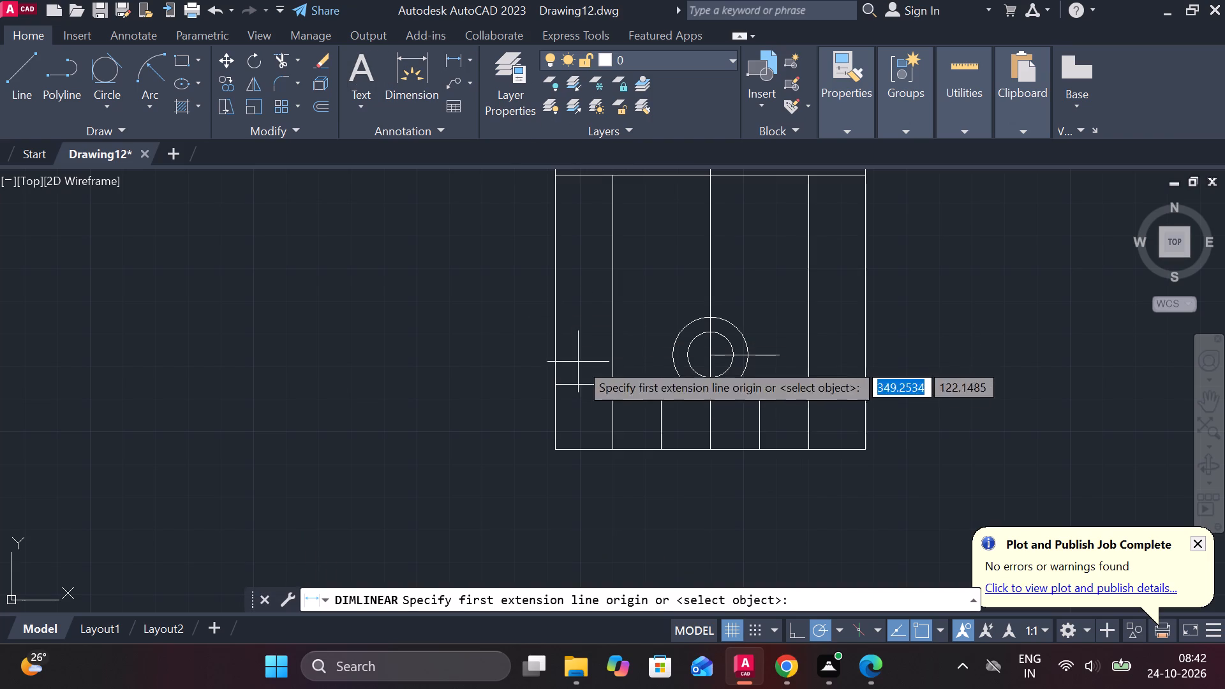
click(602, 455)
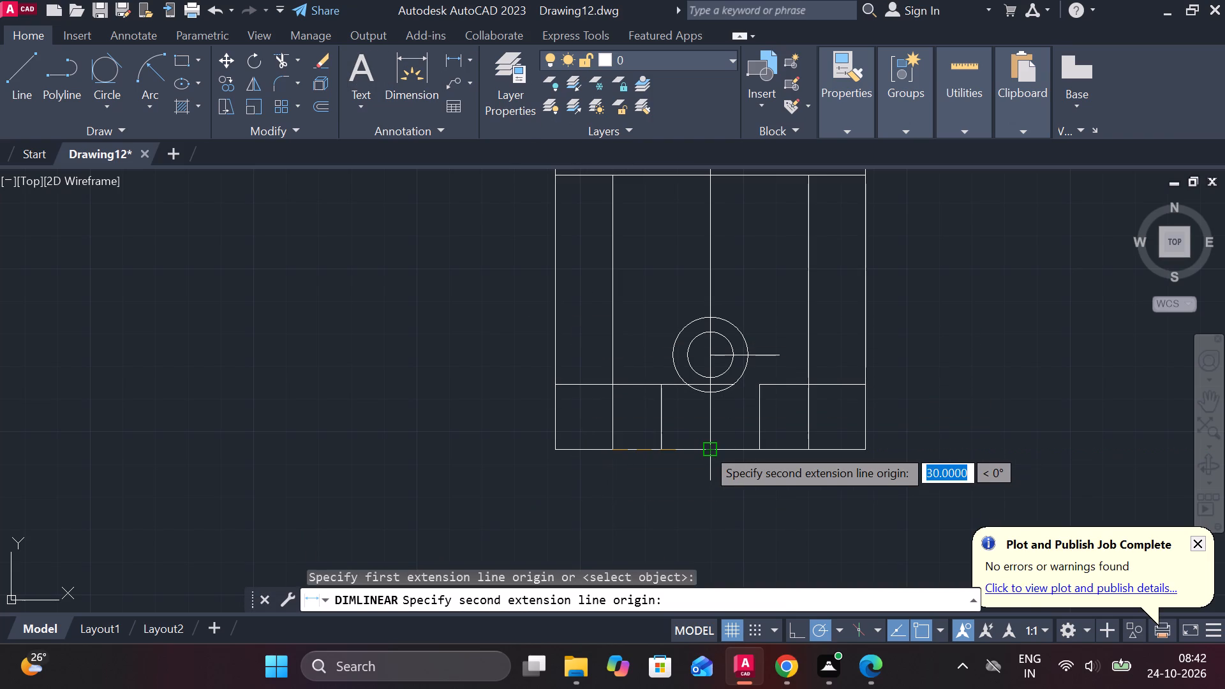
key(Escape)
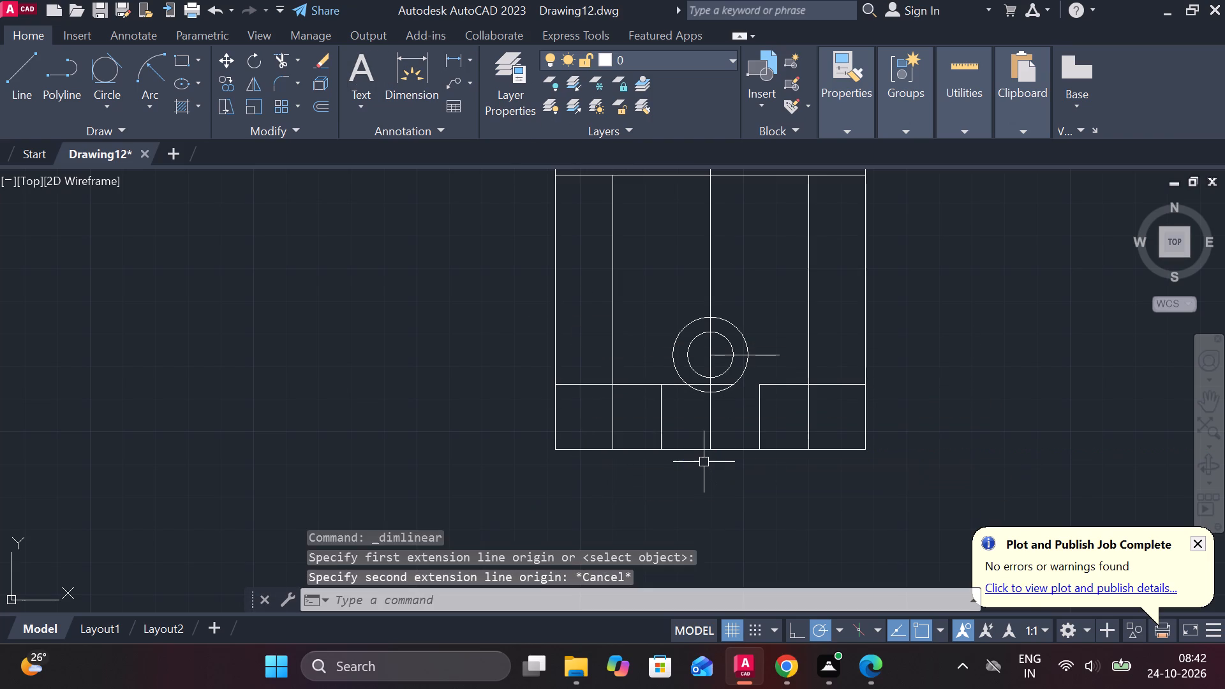
Offset the long vertical line left of the circles 3 units towards the plate's left edge and erase the original.
click(612, 331)
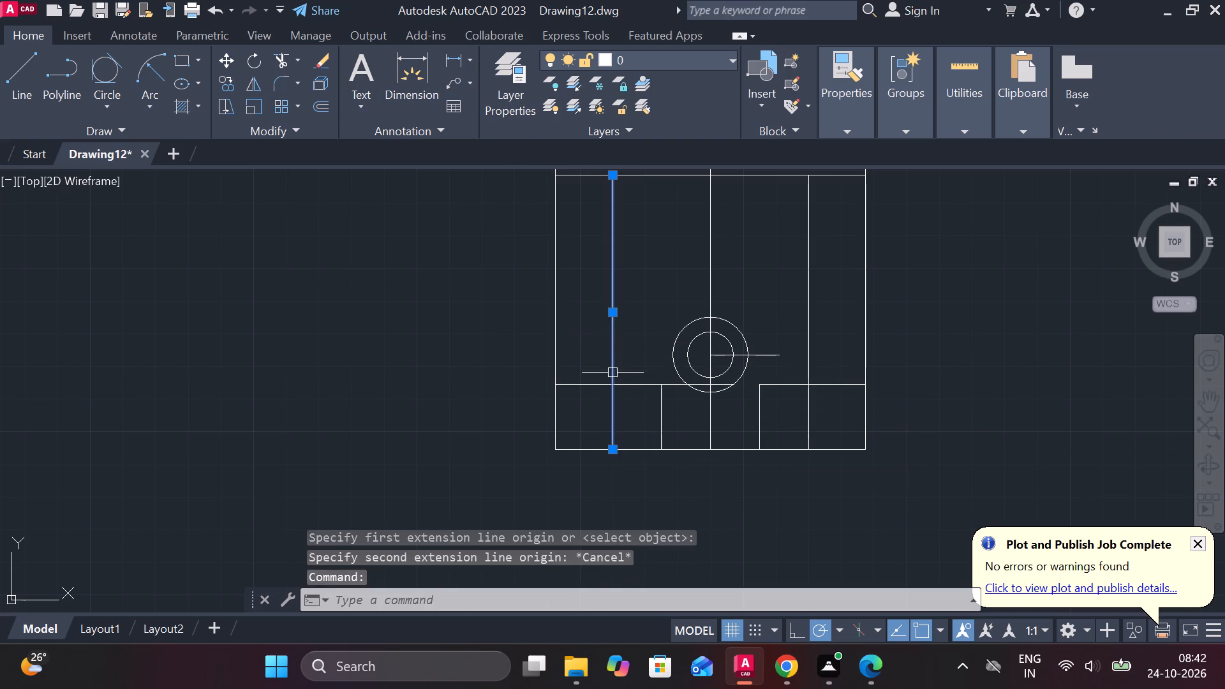
key(o)
key(Return)
key(Return)
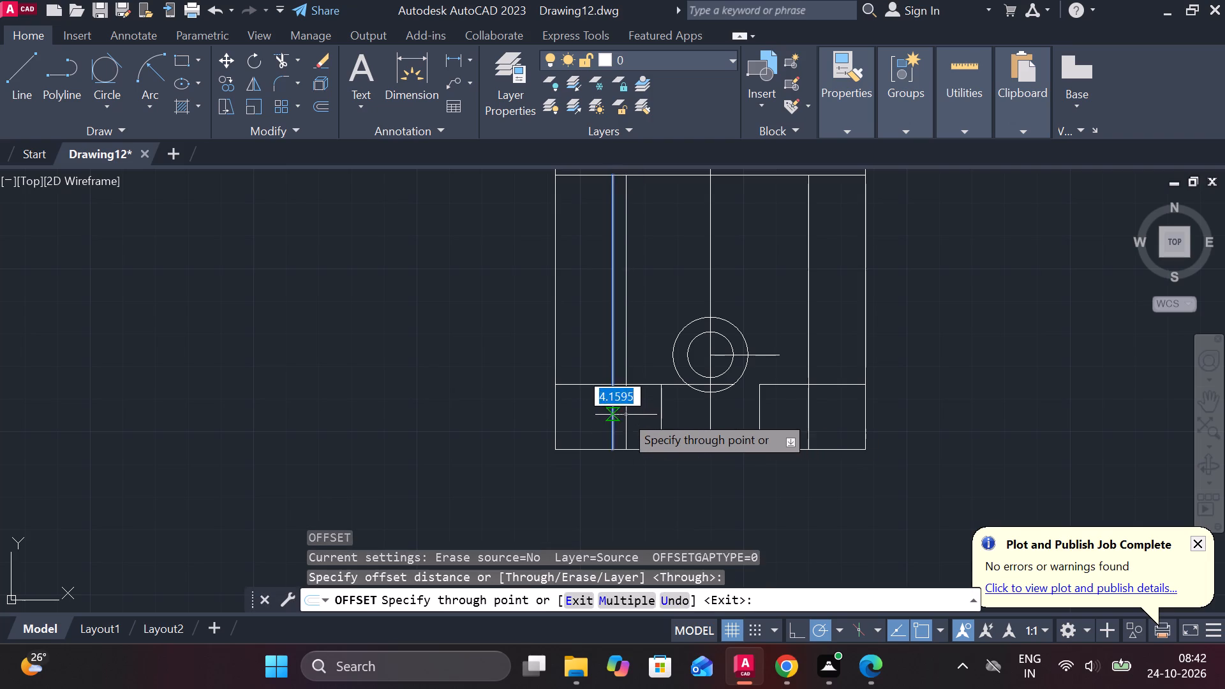
text(3)
key(space)
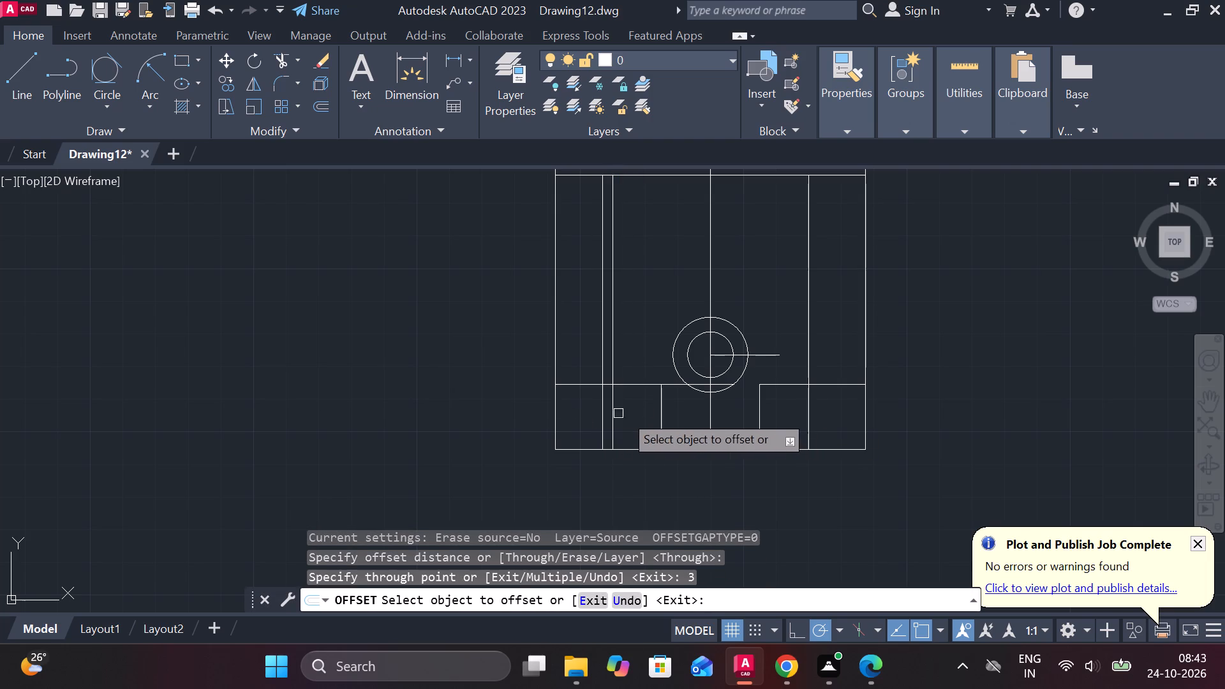
key(Escape)
click(608, 340)
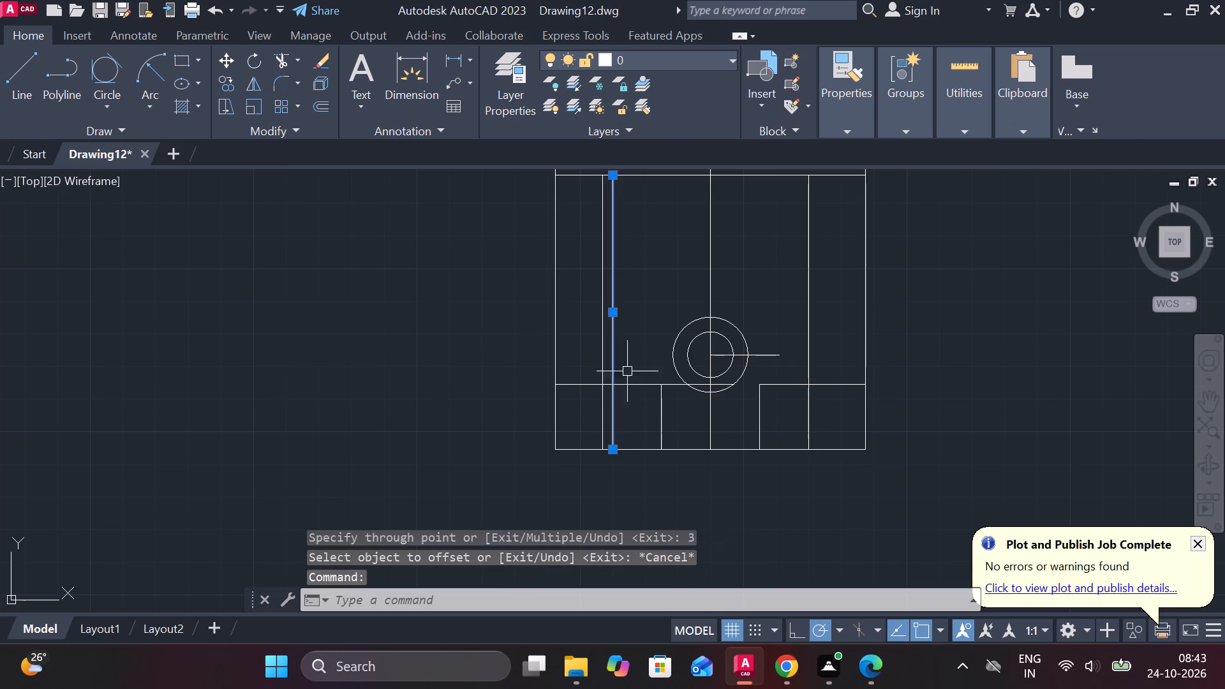
text(E)
key(space)
Offset the long vertical line right of the circles 3 units towards the plate's right edge and erase the original.
click(810, 318)
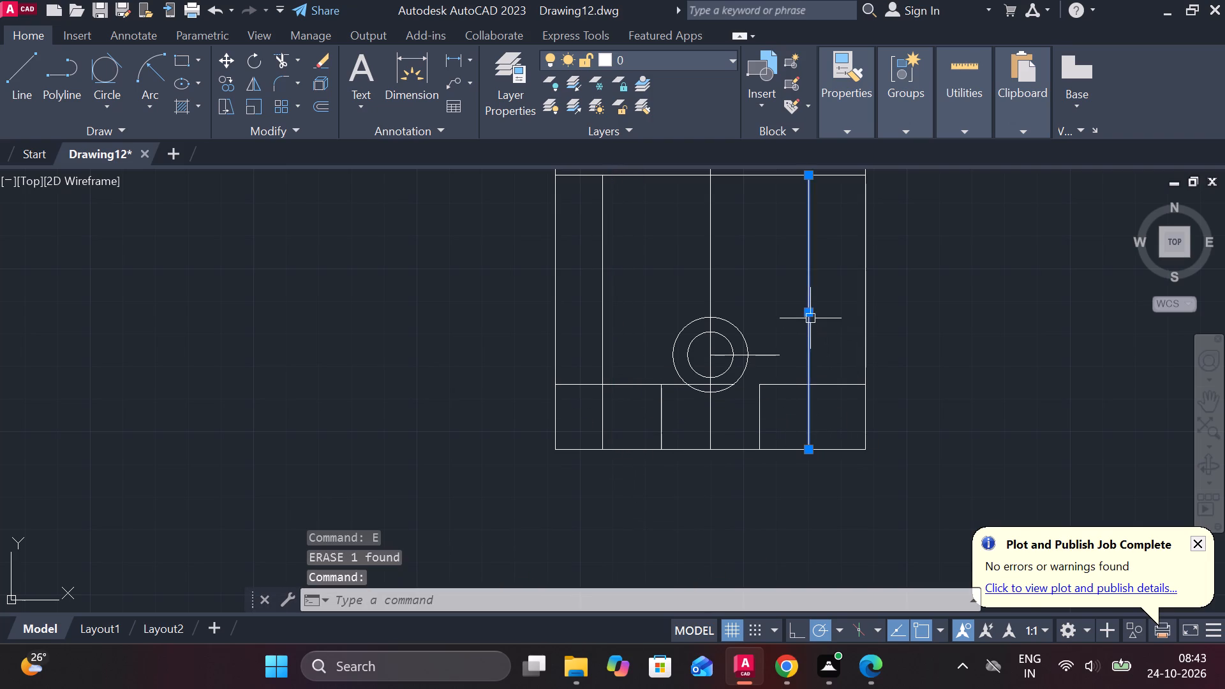
text(O)
key(space)
key(space)
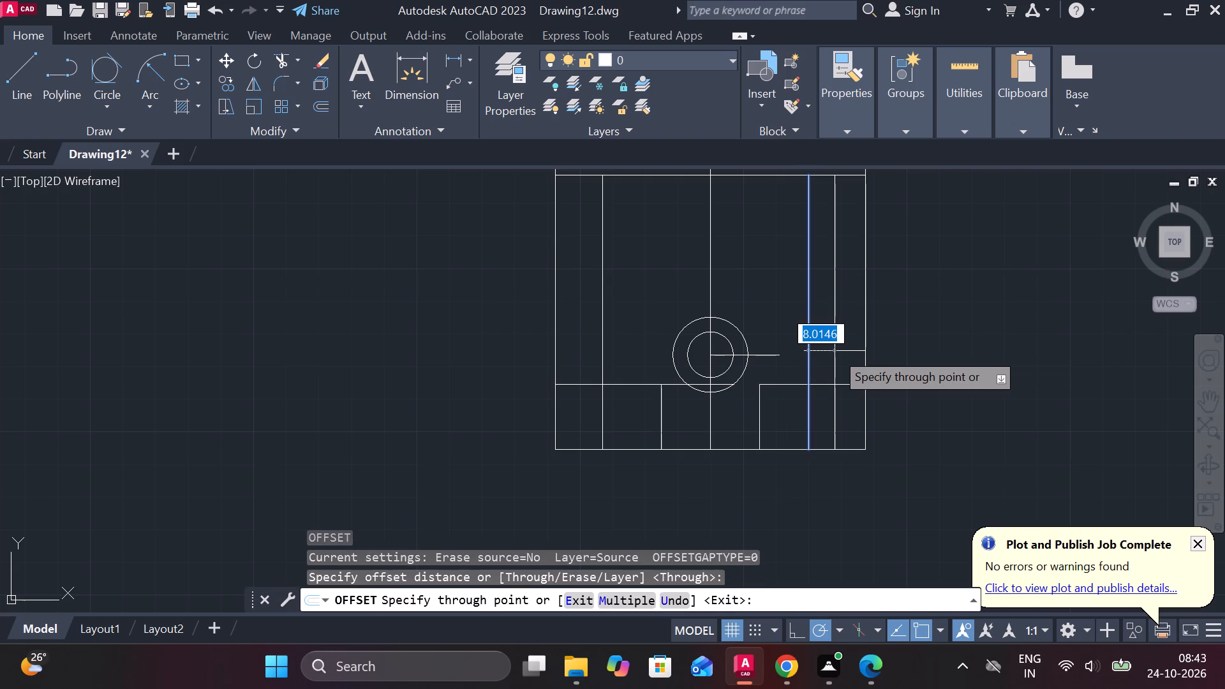
text(3)
key(space)
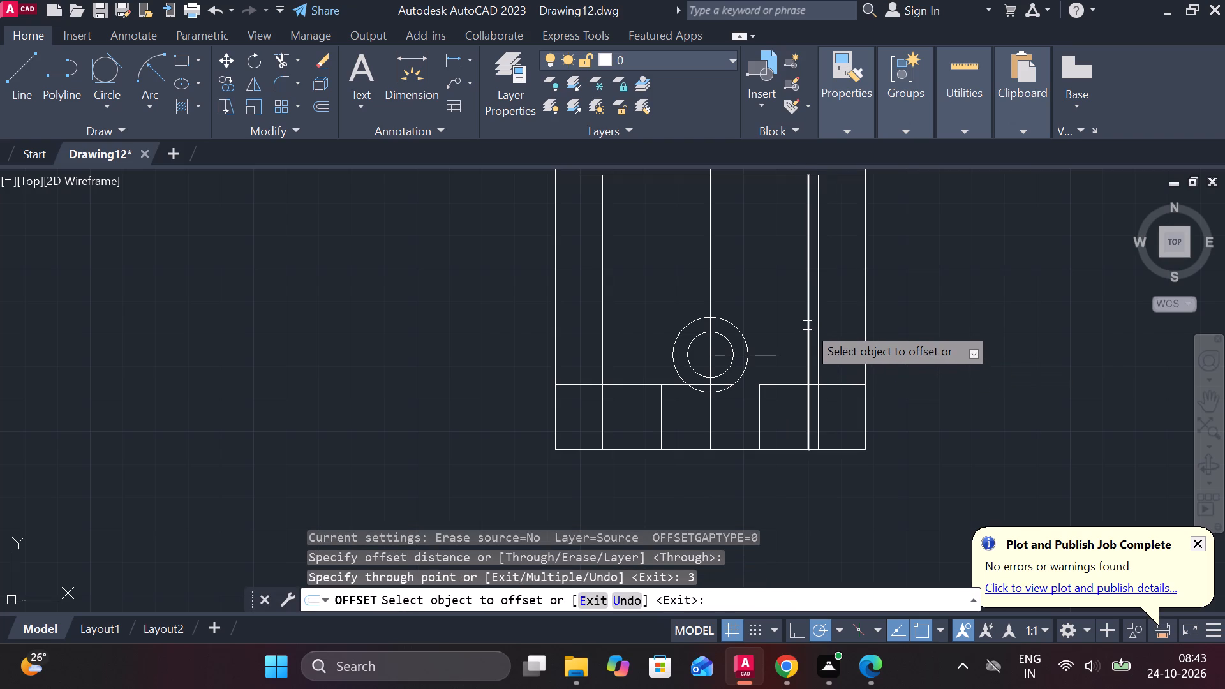
click(810, 348)
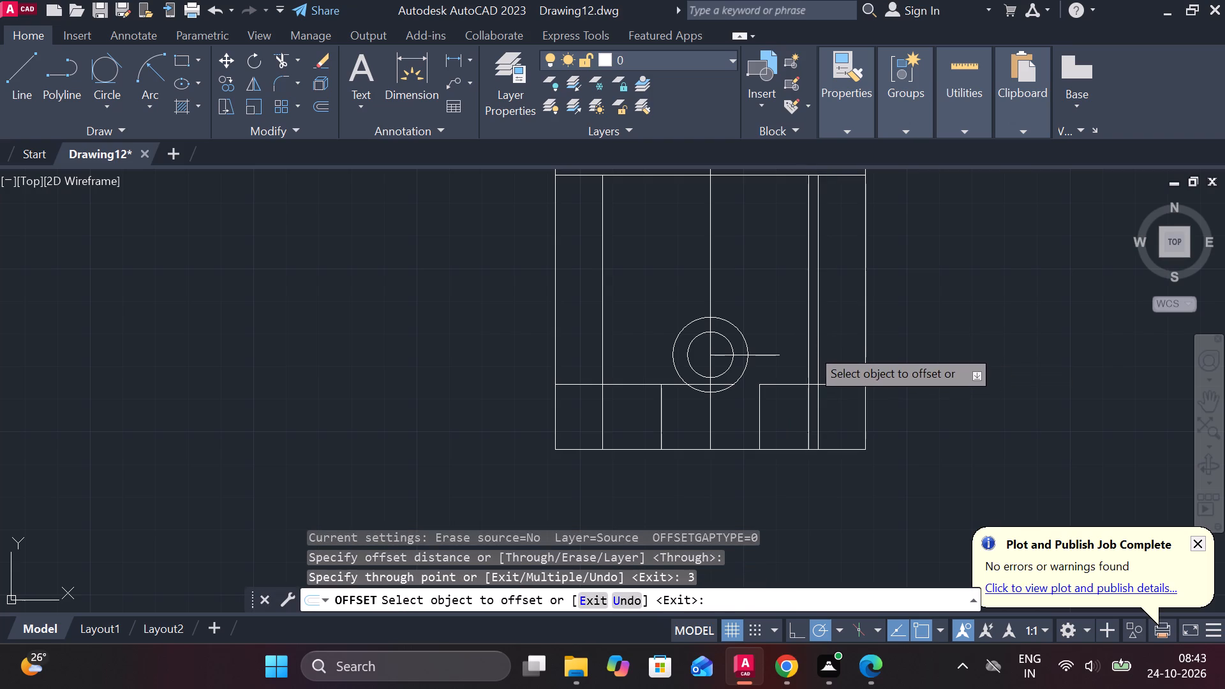
key(Escape)
key(Escape)
click(810, 343)
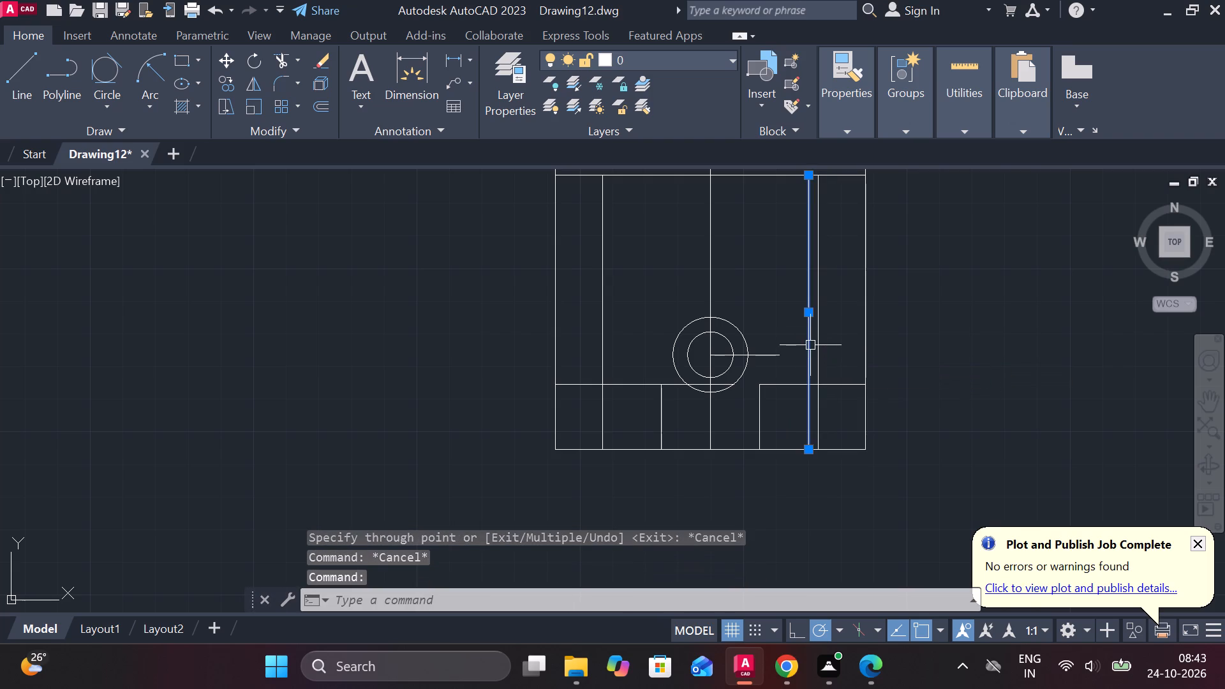
text(E)
key(space)
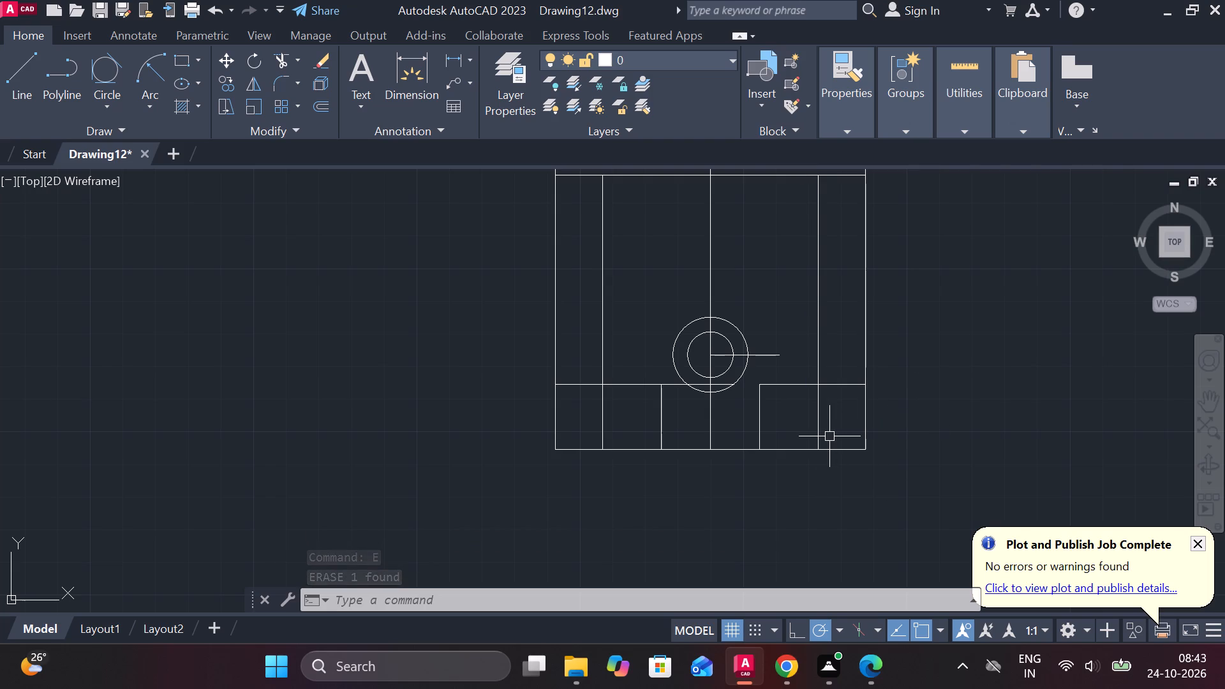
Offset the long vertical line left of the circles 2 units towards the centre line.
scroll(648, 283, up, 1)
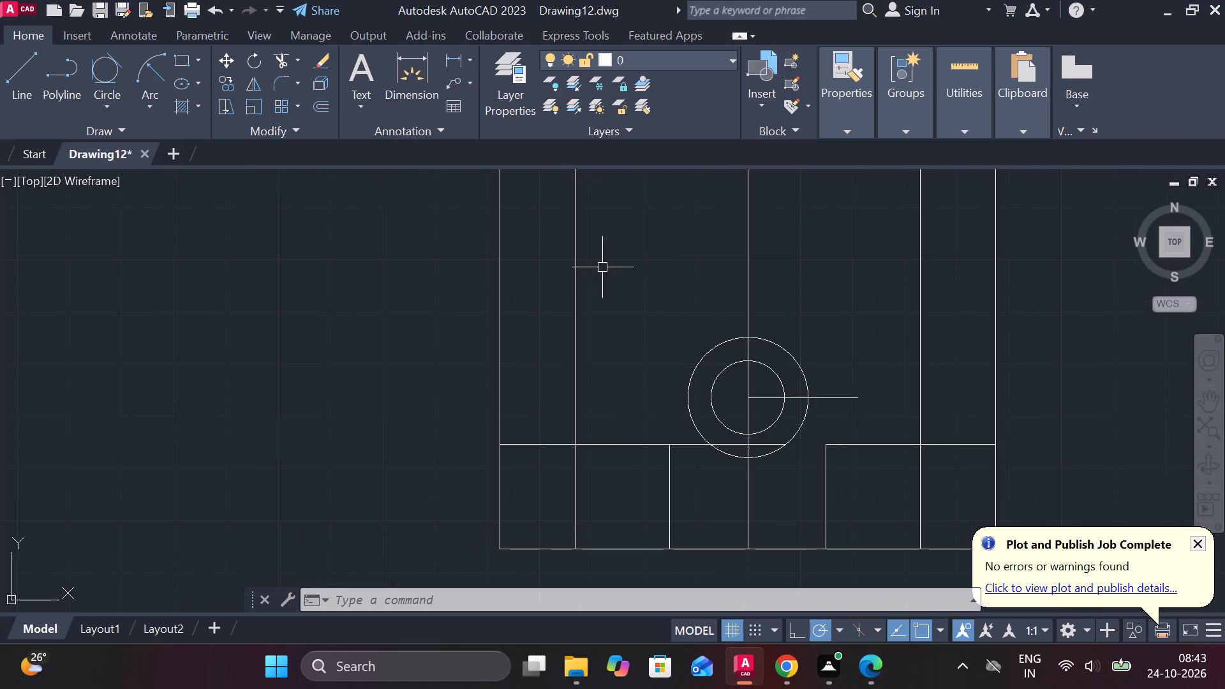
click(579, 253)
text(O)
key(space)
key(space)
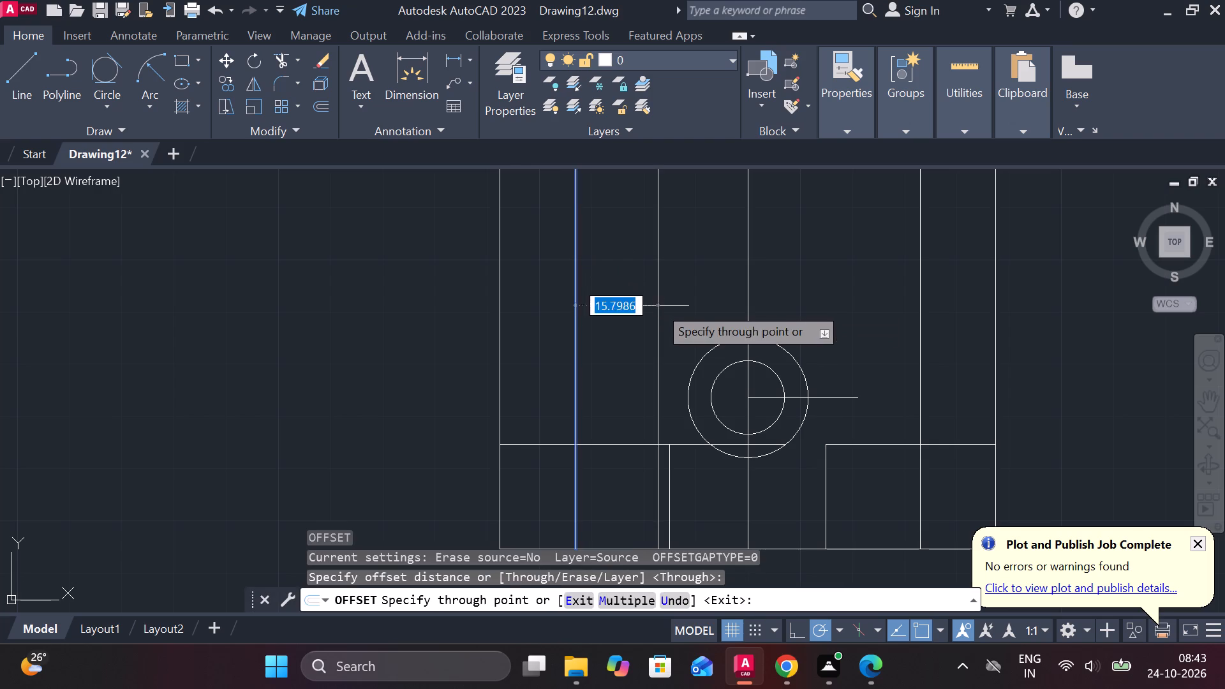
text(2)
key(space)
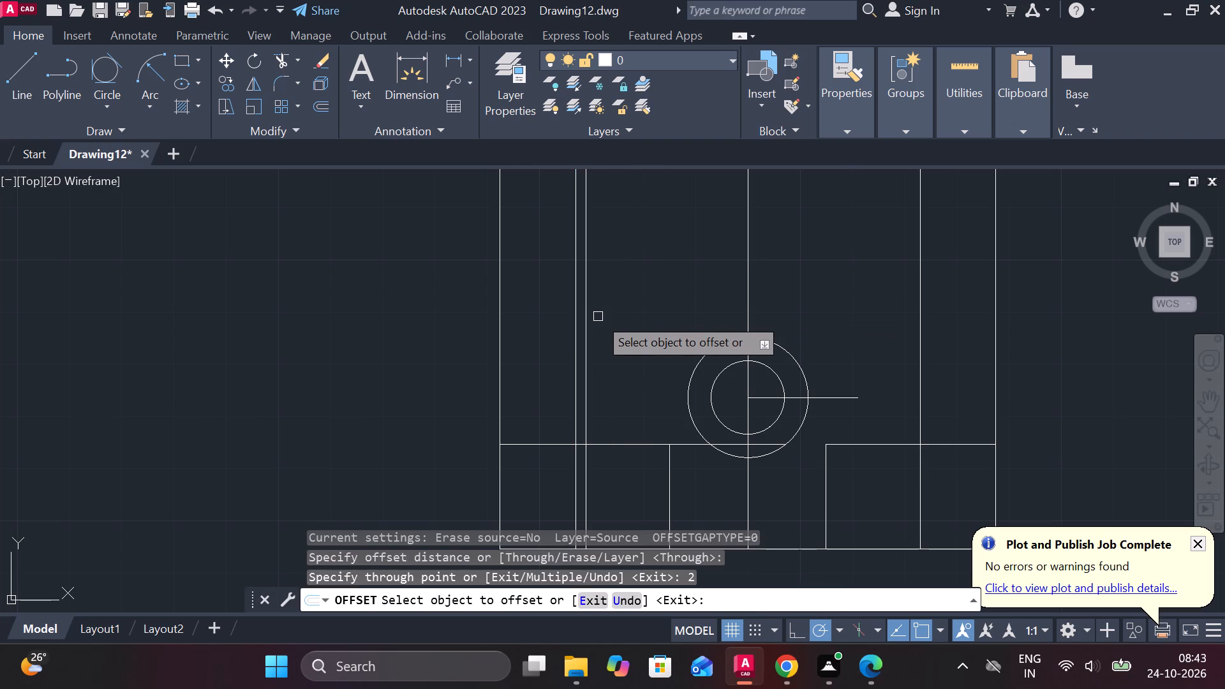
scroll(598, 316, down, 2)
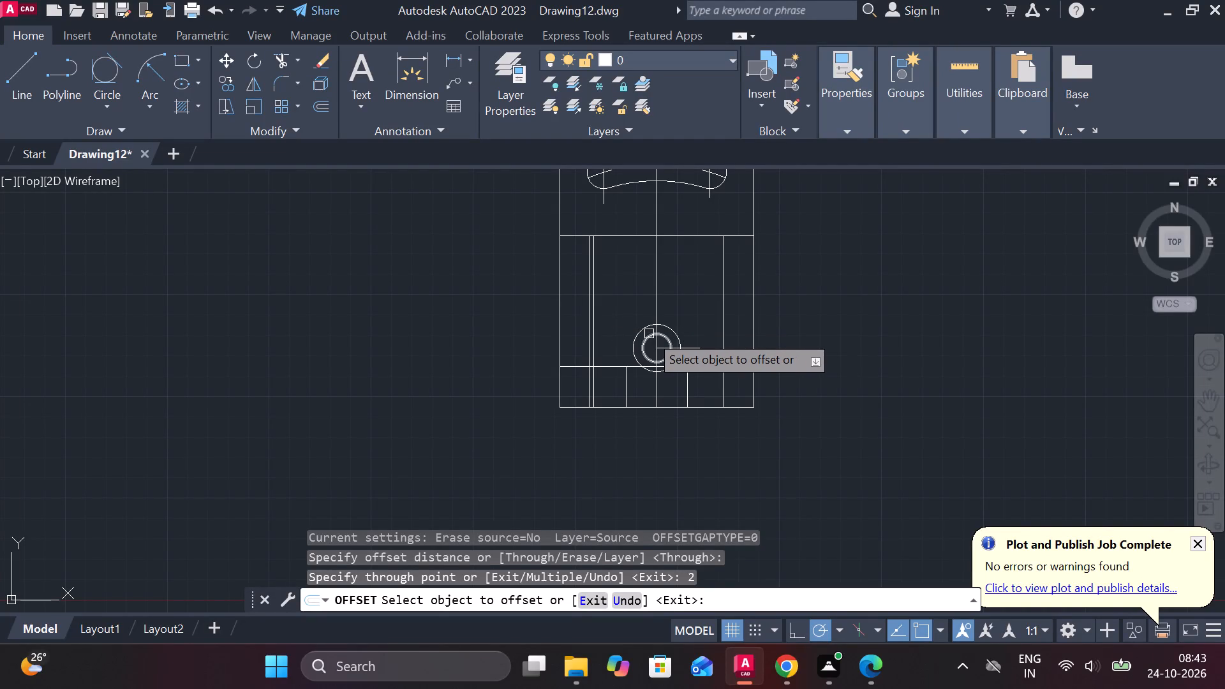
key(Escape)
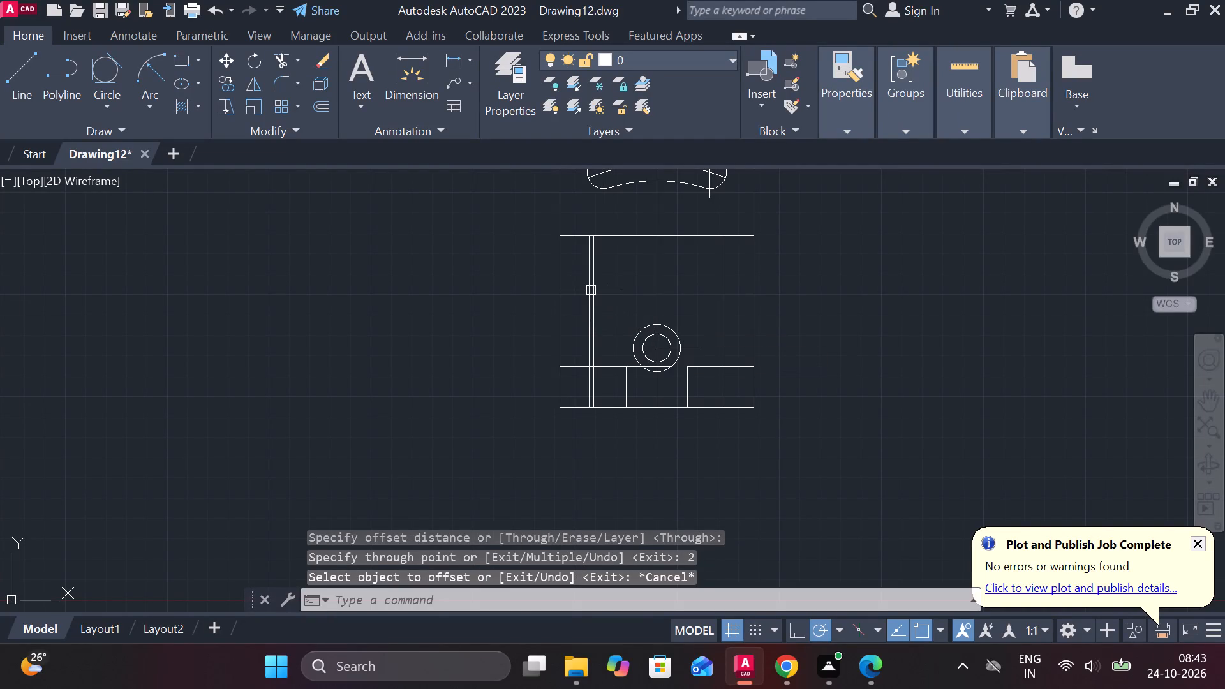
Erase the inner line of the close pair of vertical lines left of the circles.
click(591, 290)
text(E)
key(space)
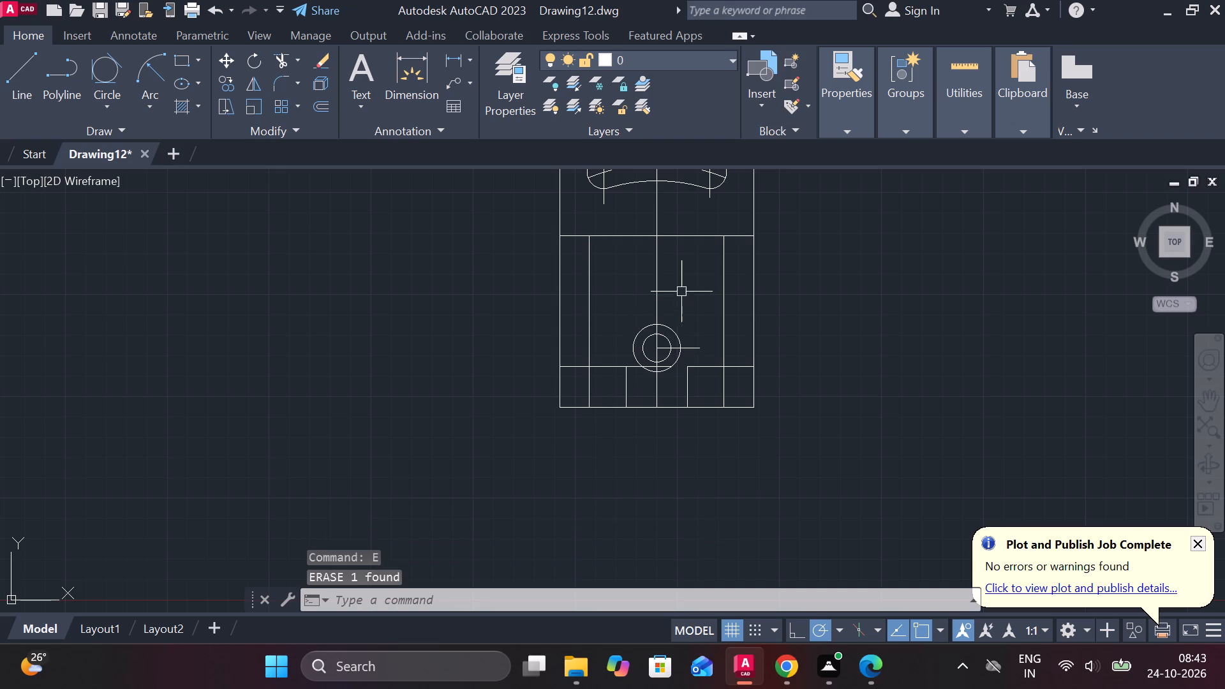
Offset the vertical centre line 29 units to each side.
click(658, 262)
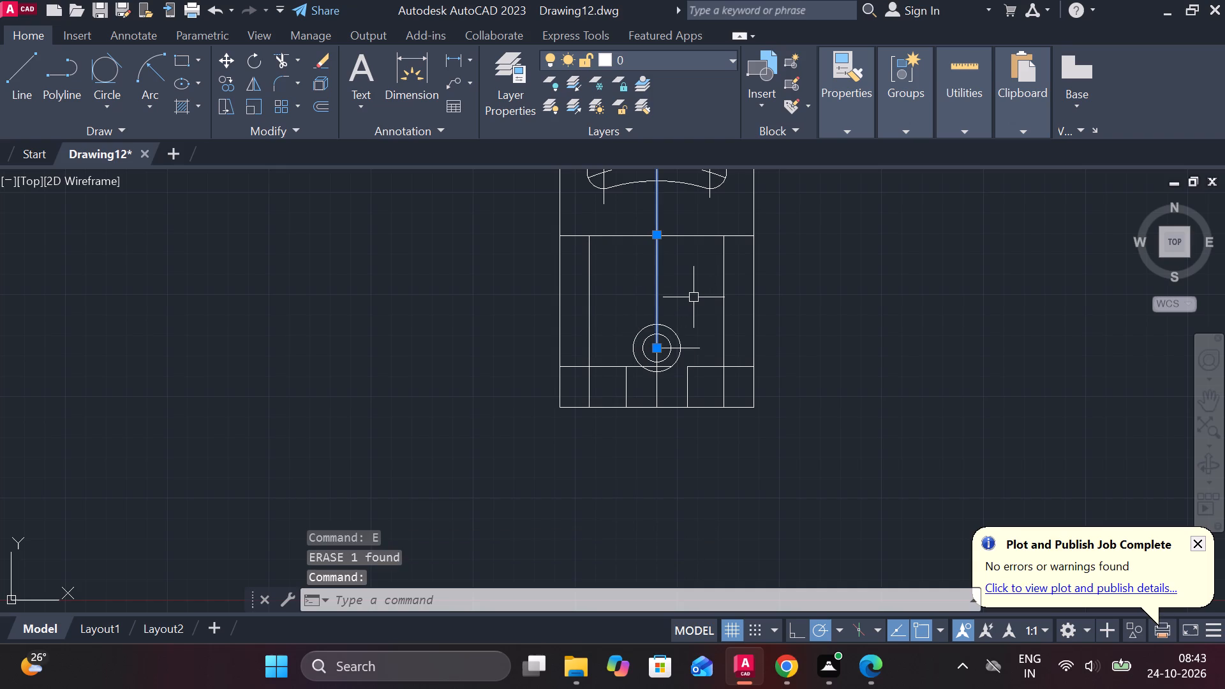
key(o)
key(Return)
key(Return)
text(29)
key(Return)
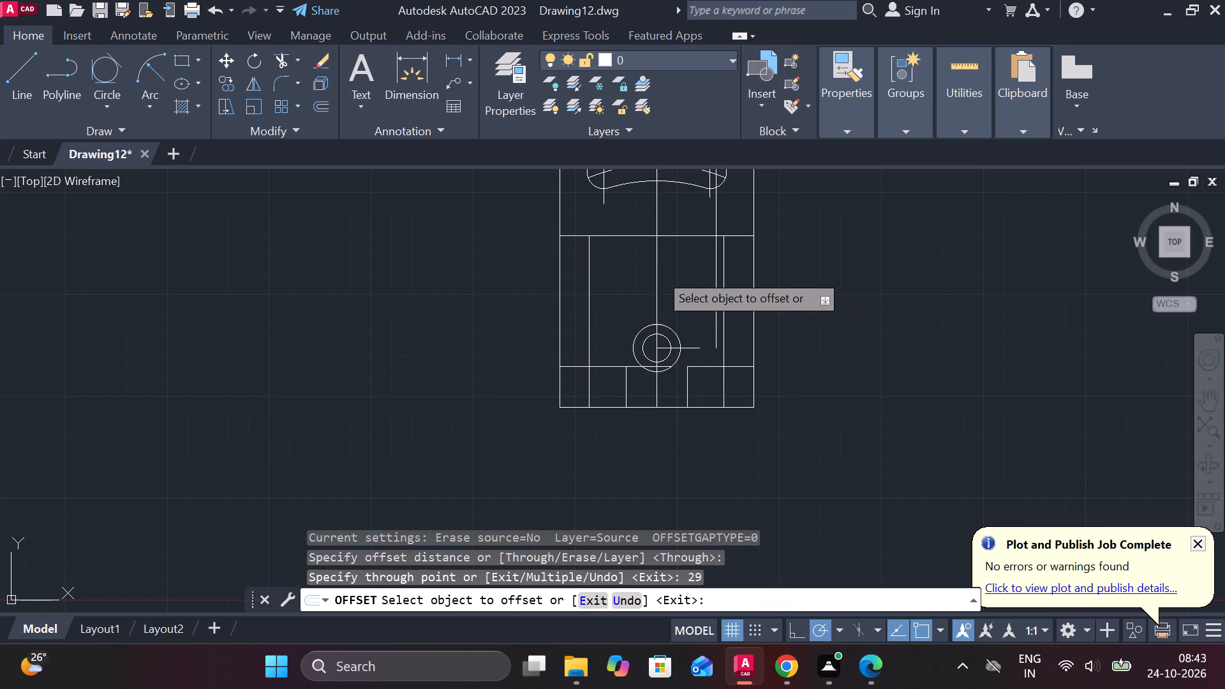
click(658, 272)
key(2)
key(9)
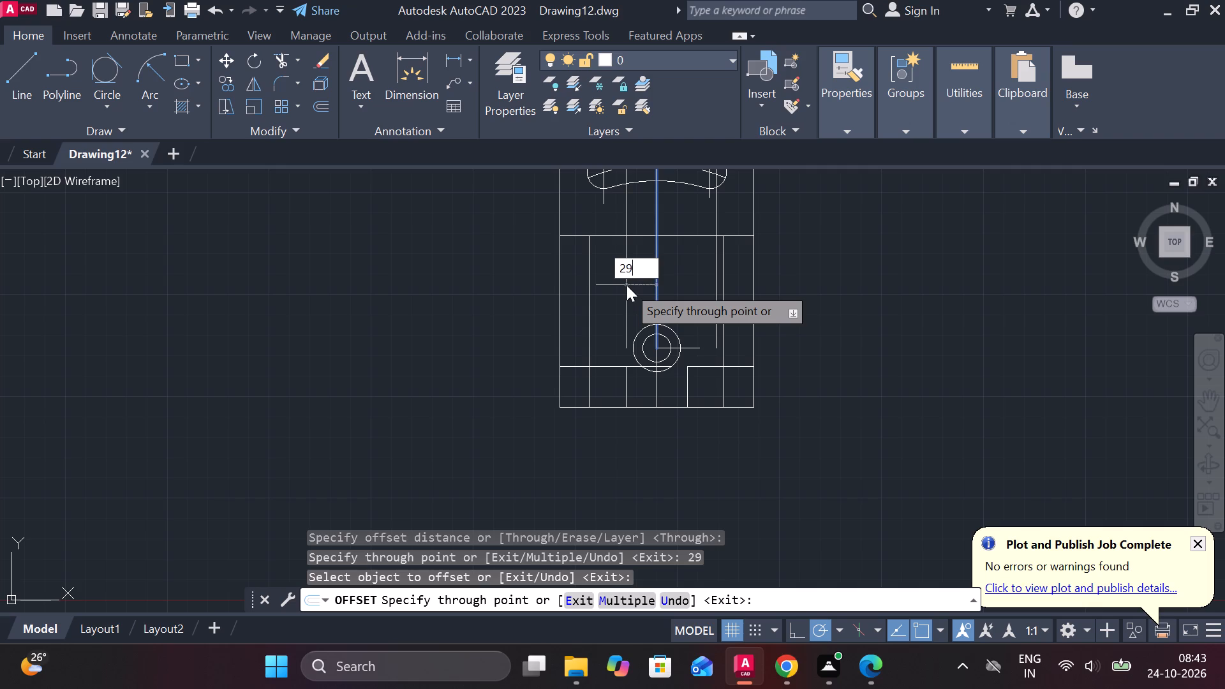
key(Return)
scroll(621, 276, up, 1)
scroll(621, 276, down, 2)
key(Escape)
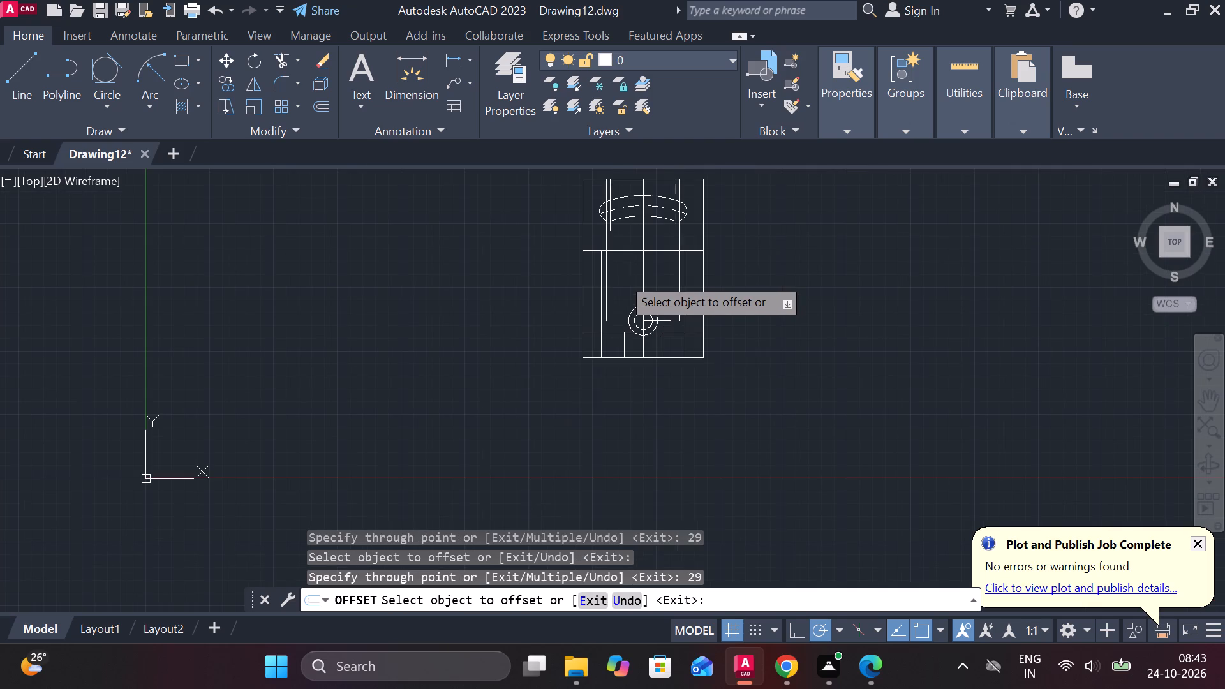
Trim both 29-unit offset lines between the curved slot and the horizontal line 84 units above the bottom edge.
text(TR)
key(space)
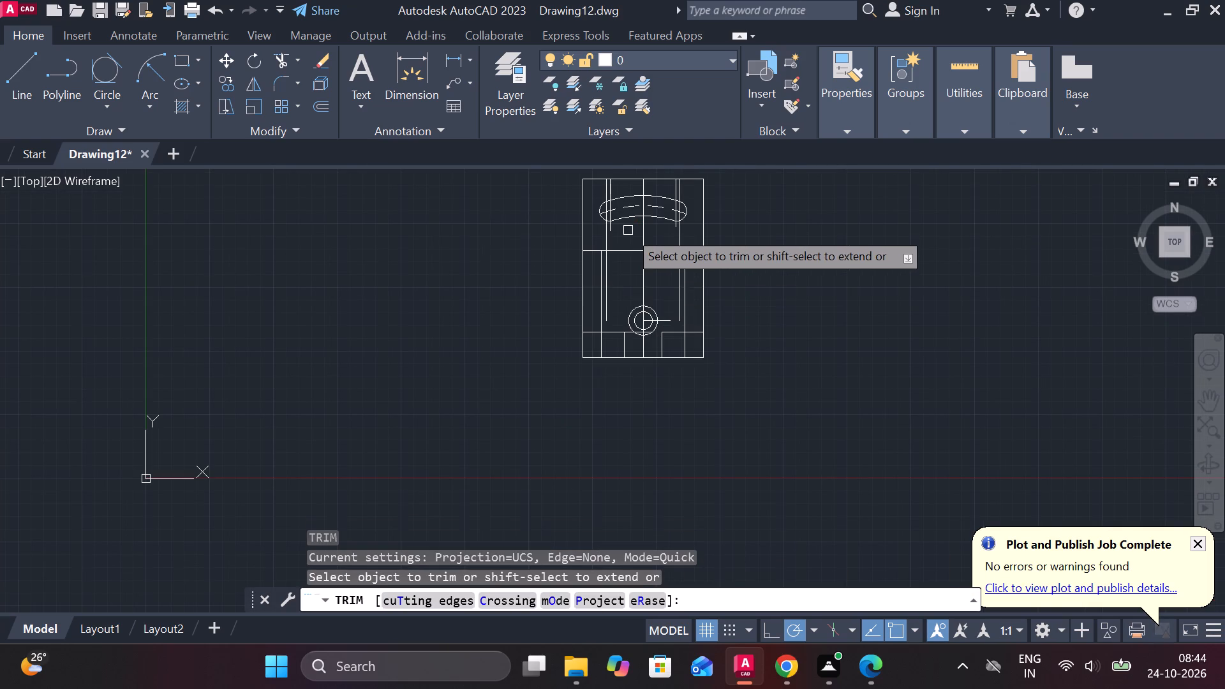
scroll(625, 232, up, 3)
drag(518, 261, 583, 269)
middle_drag(583, 269, 599, 286)
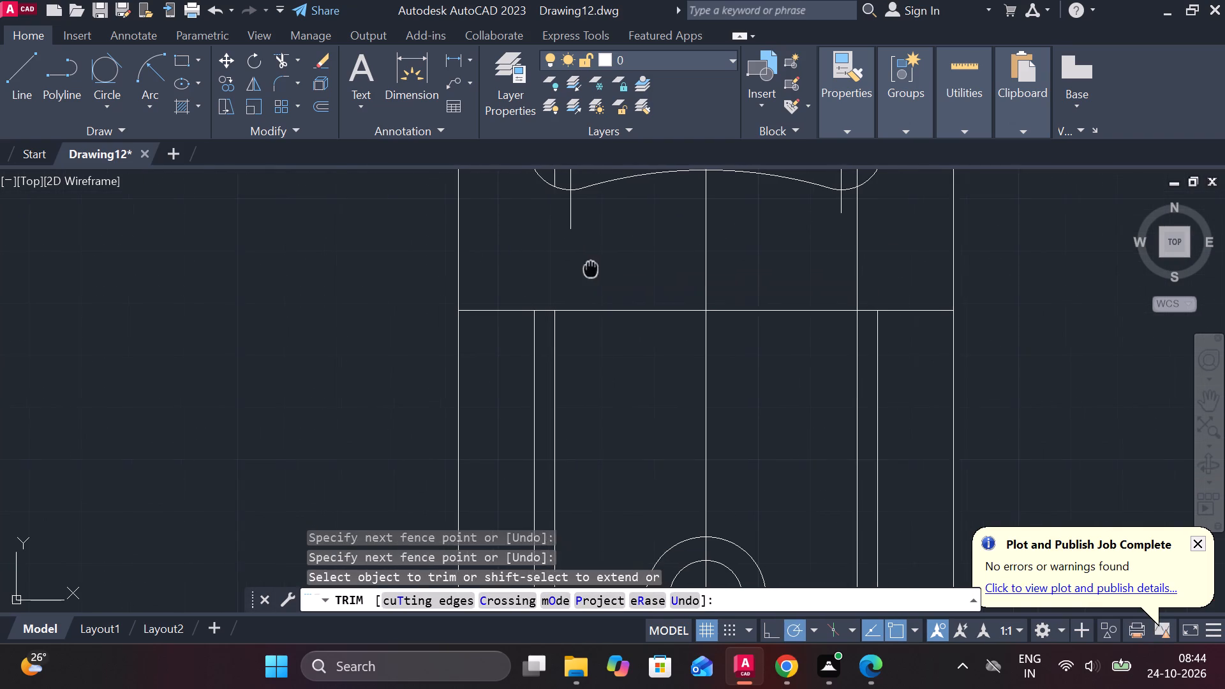
middle_drag(599, 286, 612, 443)
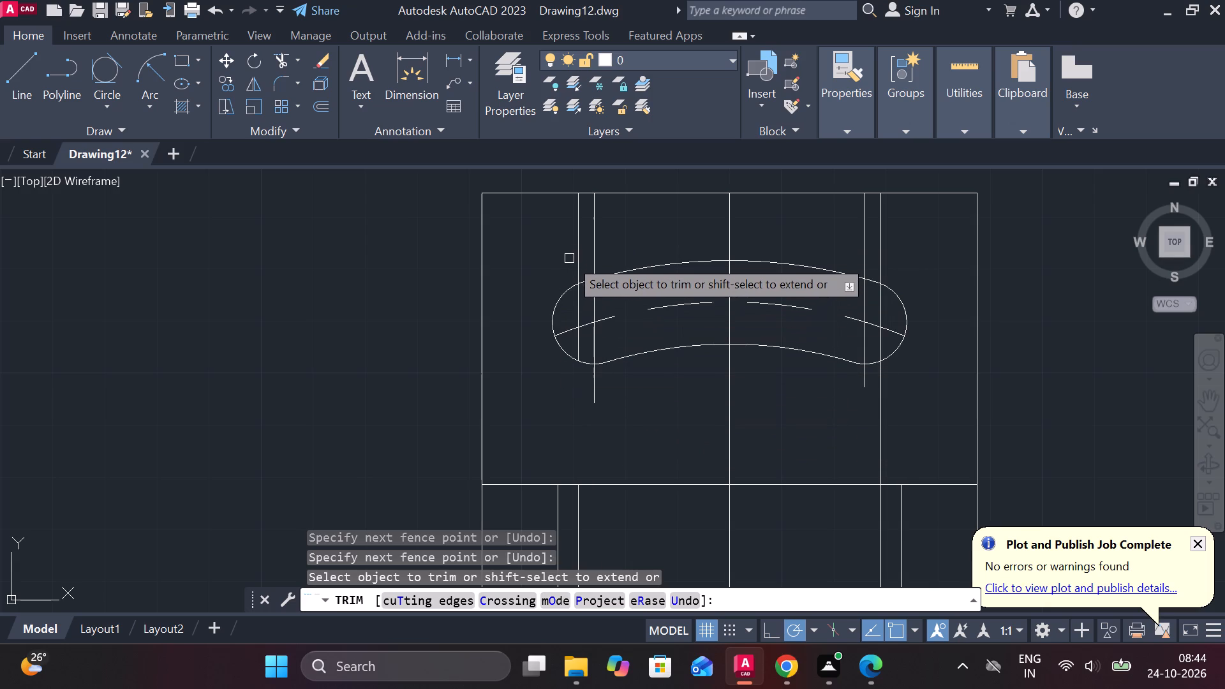
drag(866, 431, 906, 425)
key(Escape)
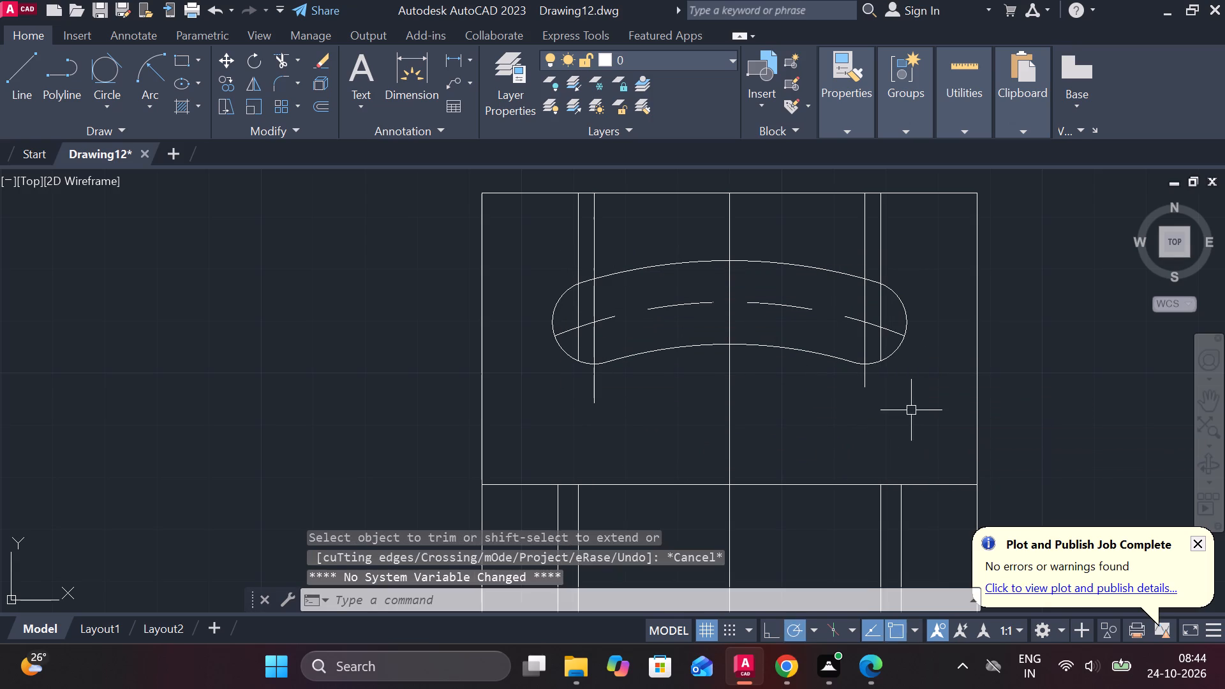
Erase the four leftover vertical line pieces crossing the curved slot between the plate's top edge and the slot.
click(577, 225)
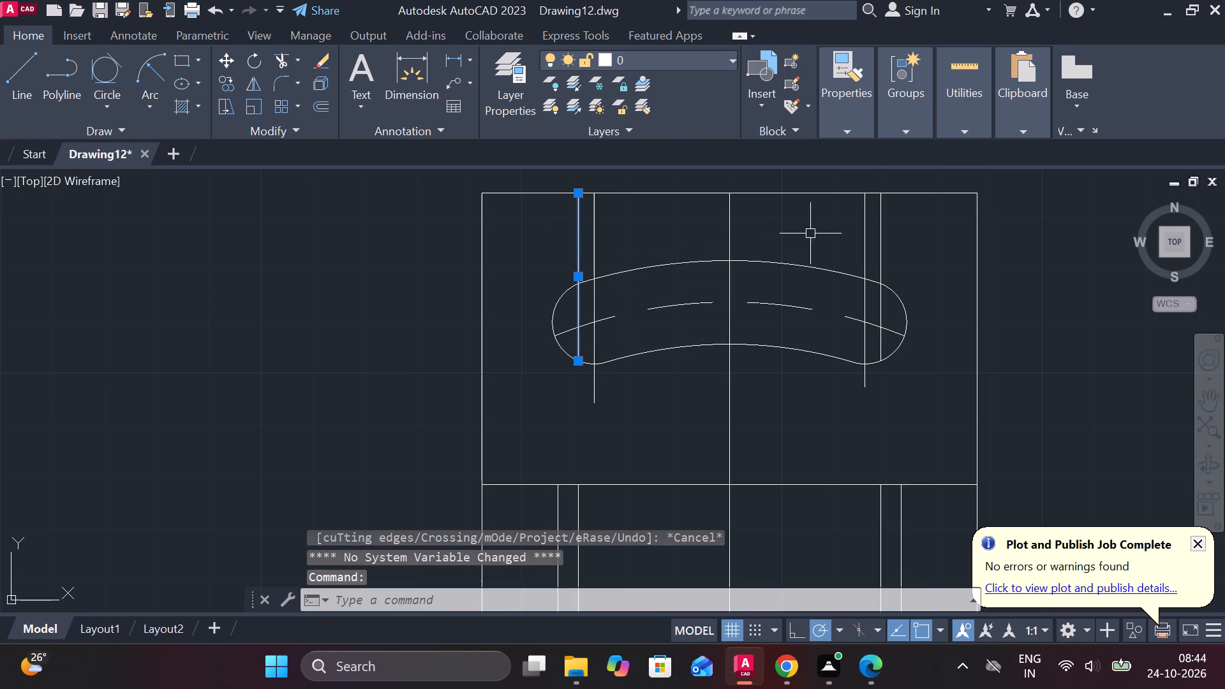
scroll(887, 431, down, 1)
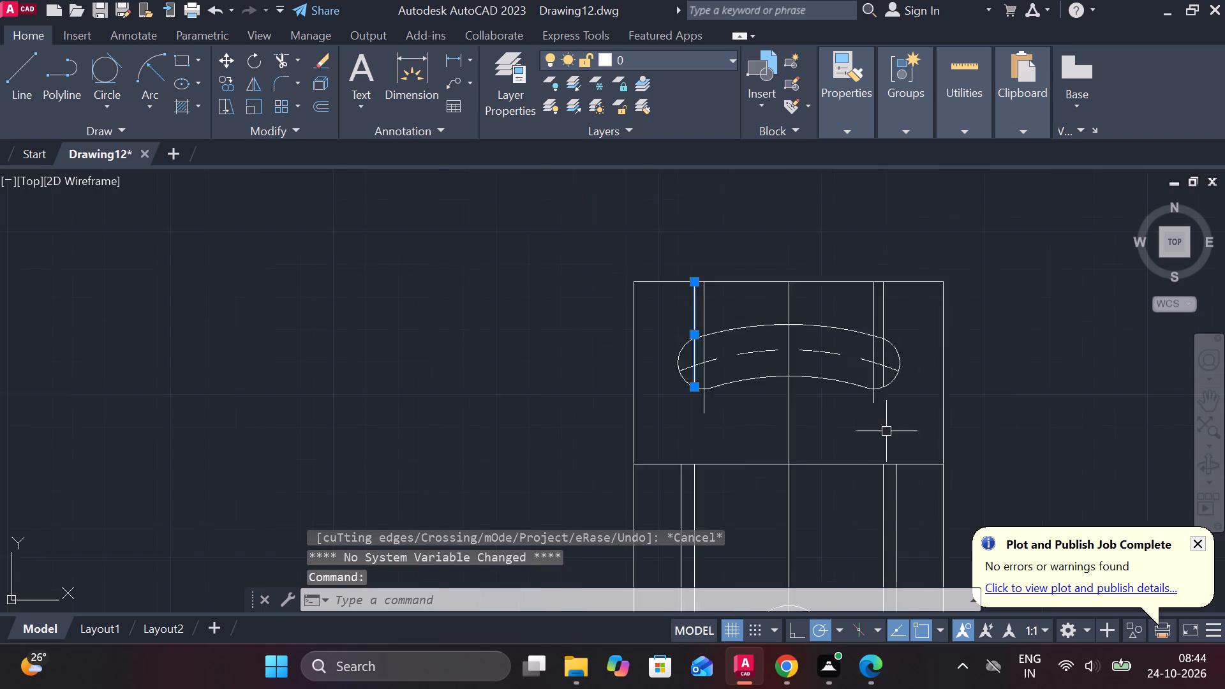
scroll(886, 431, down, 1)
scroll(866, 423, up, 2)
click(893, 262)
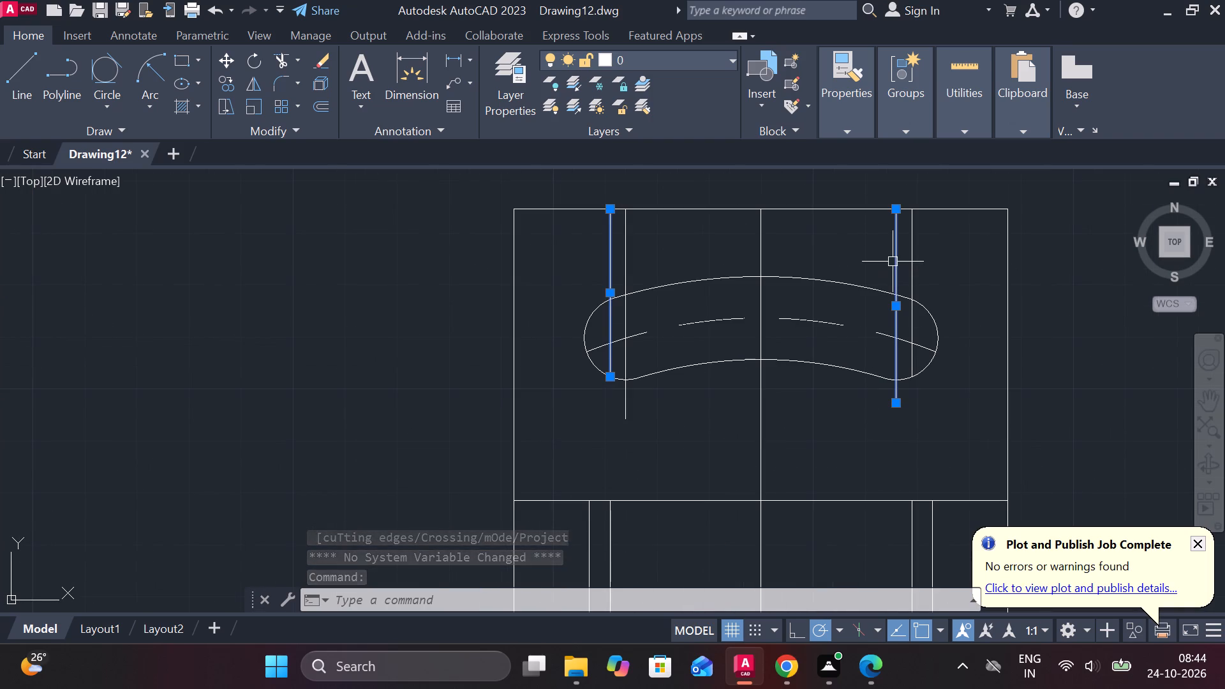
text(E)
key(space)
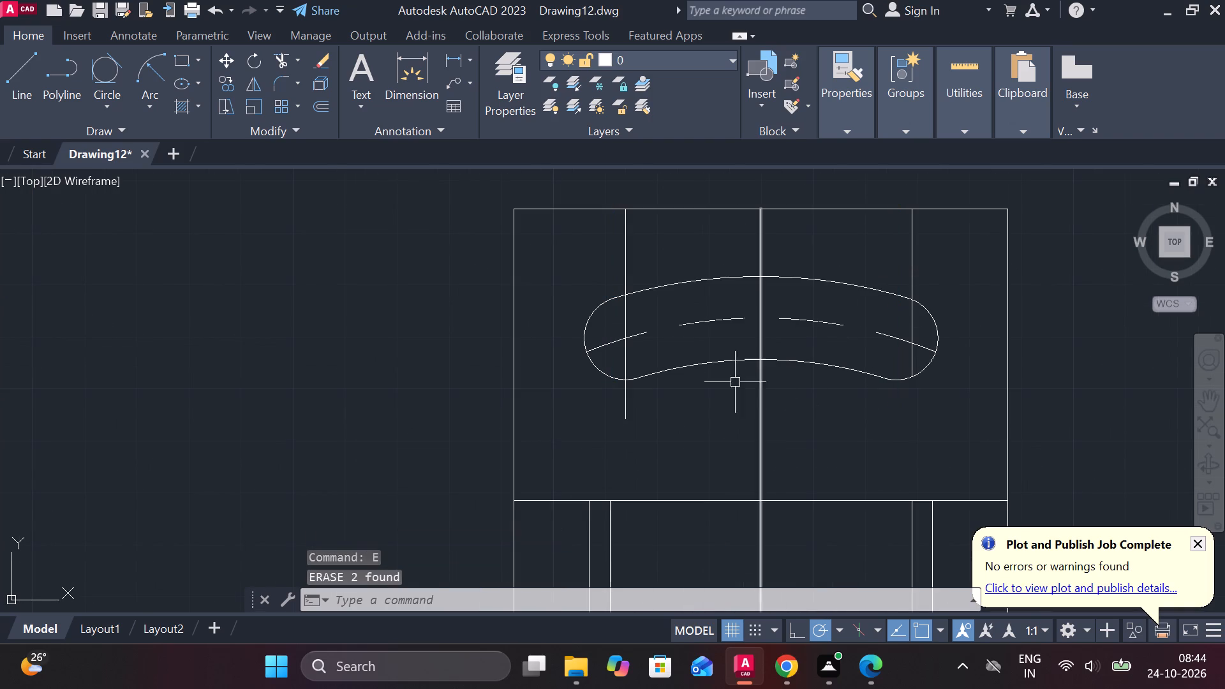
click(627, 267)
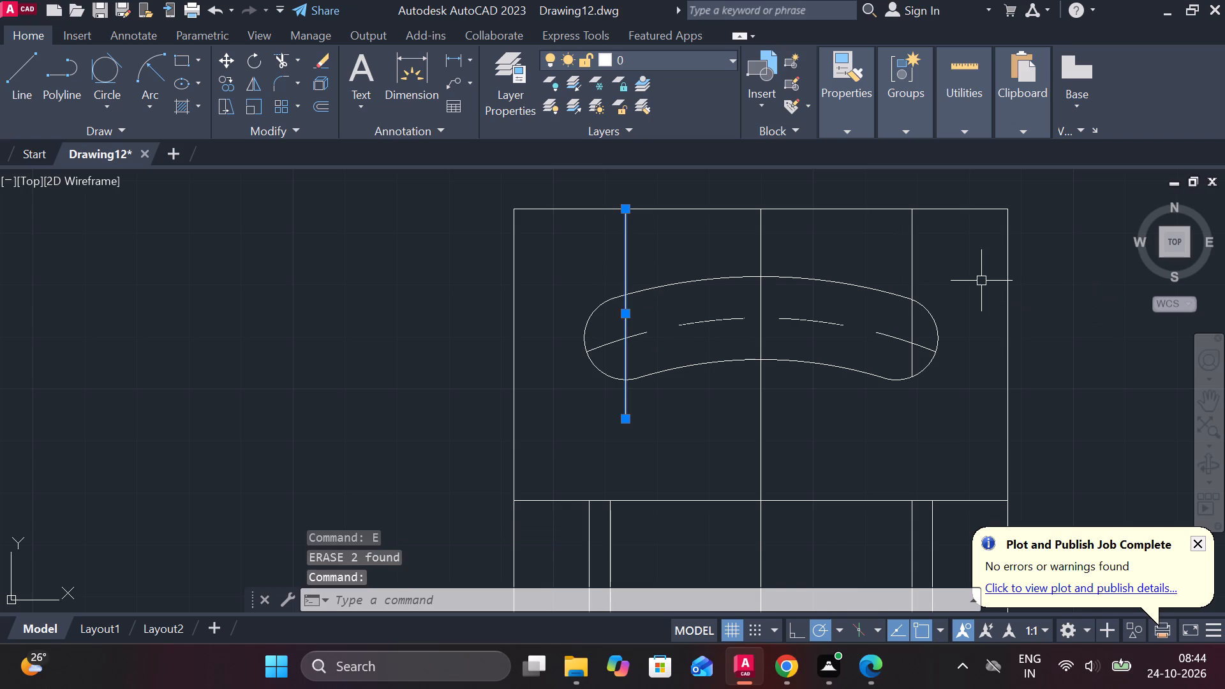
click(914, 247)
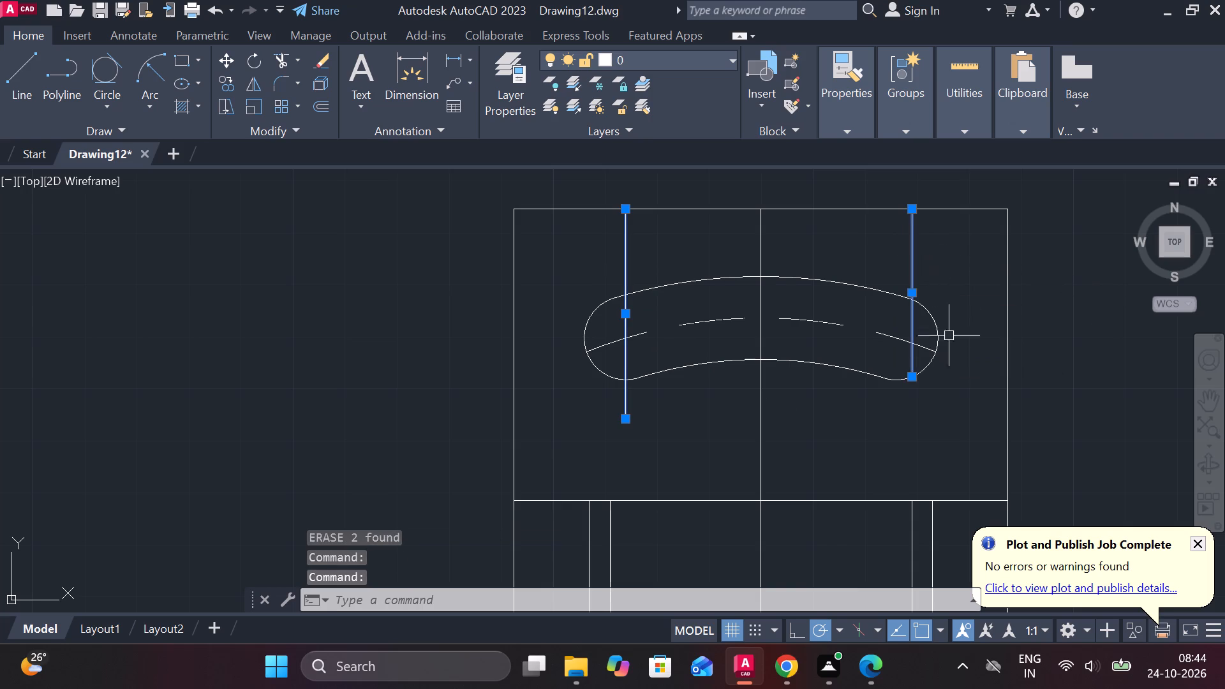
text(E)
key(space)
Extend the two inner vertical lines beside the circles down to the lower horizontal line.
scroll(912, 444, down, 2)
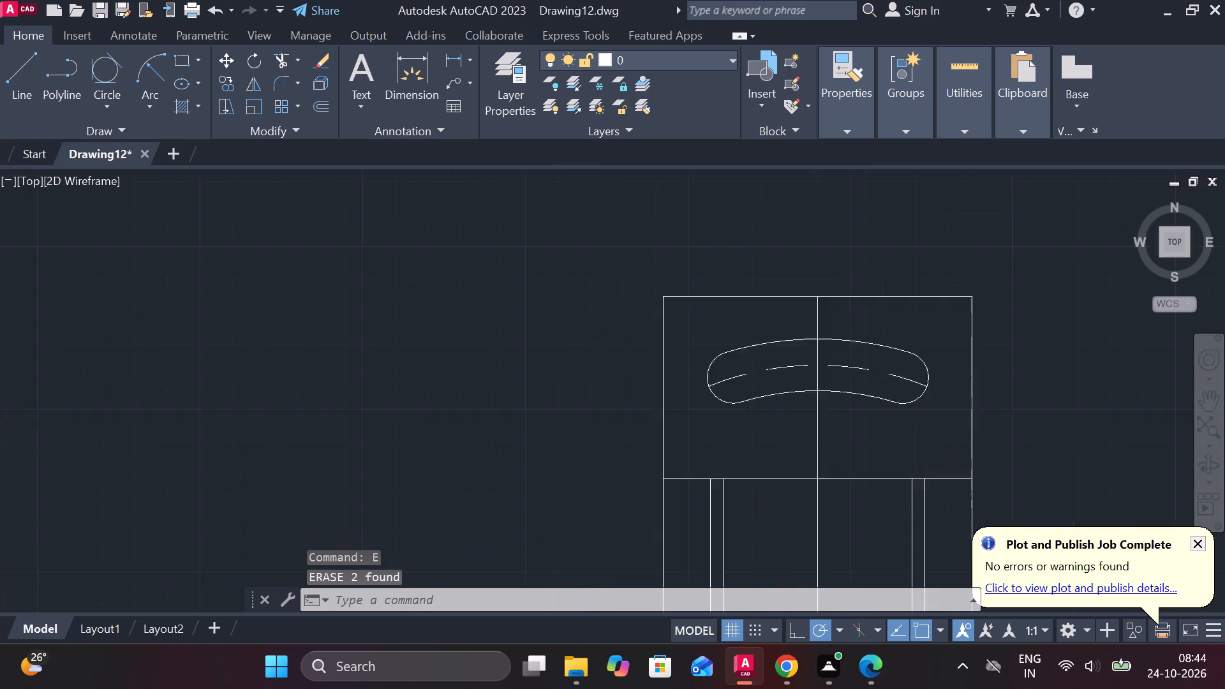
middle_drag(906, 506, 800, 271)
scroll(705, 377, up, 2)
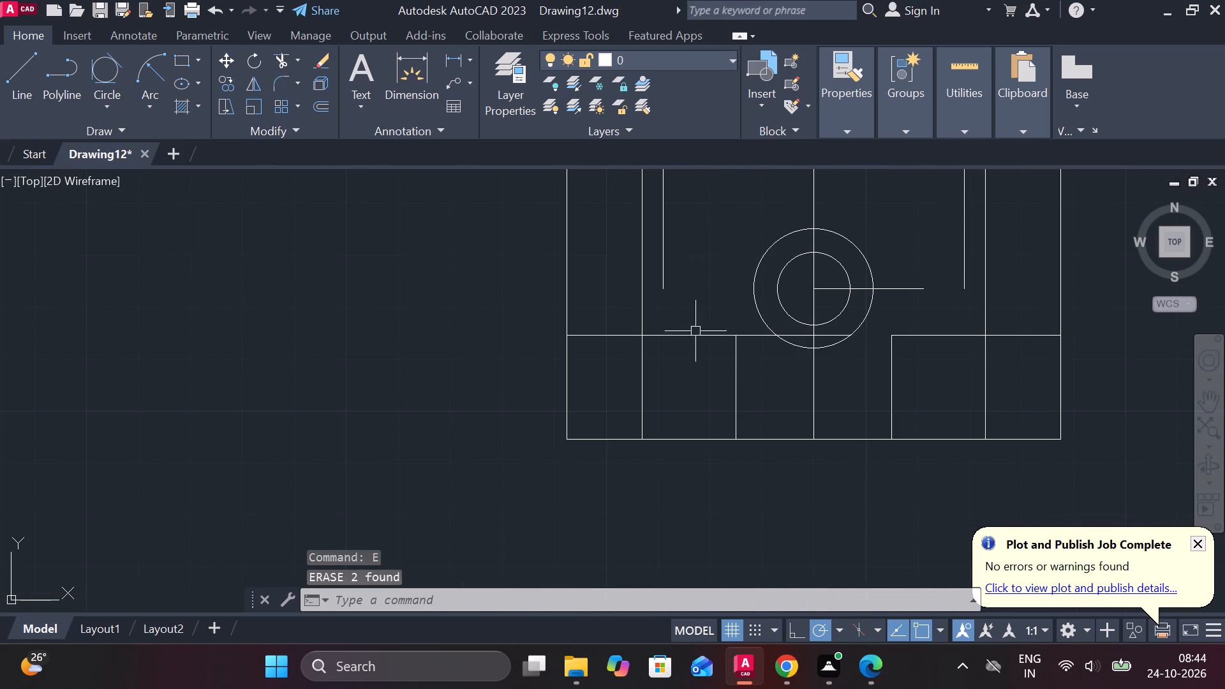
text(EX)
key(space)
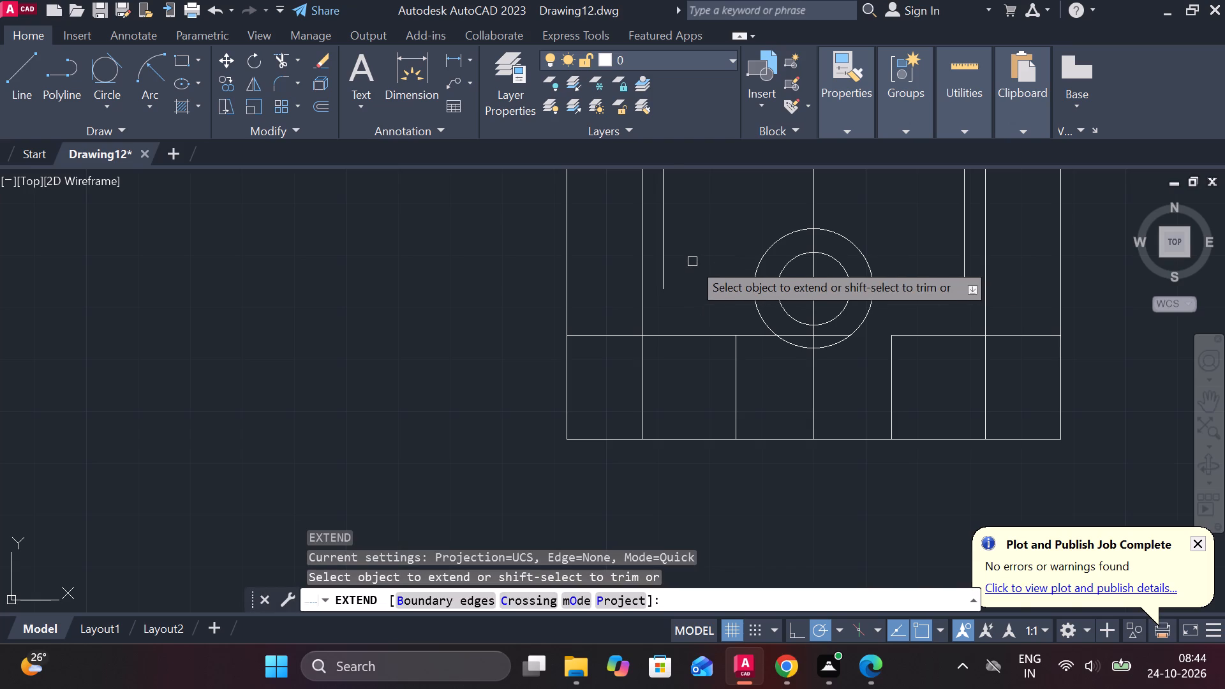
click(667, 273)
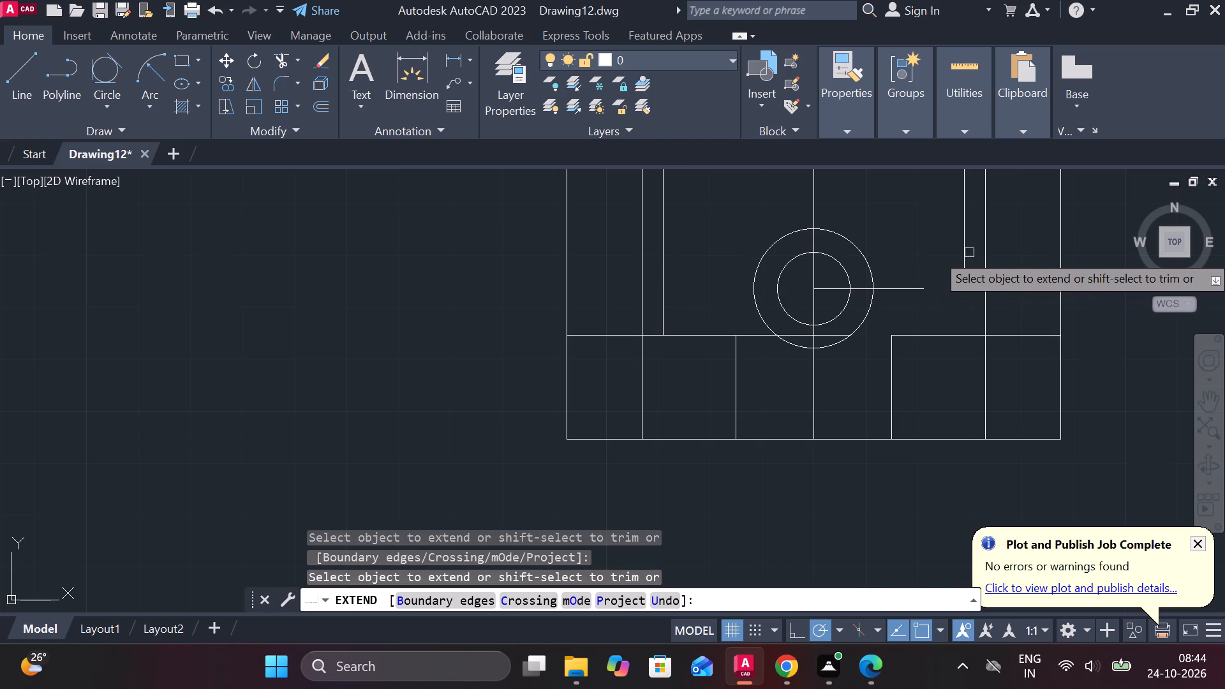
click(961, 247)
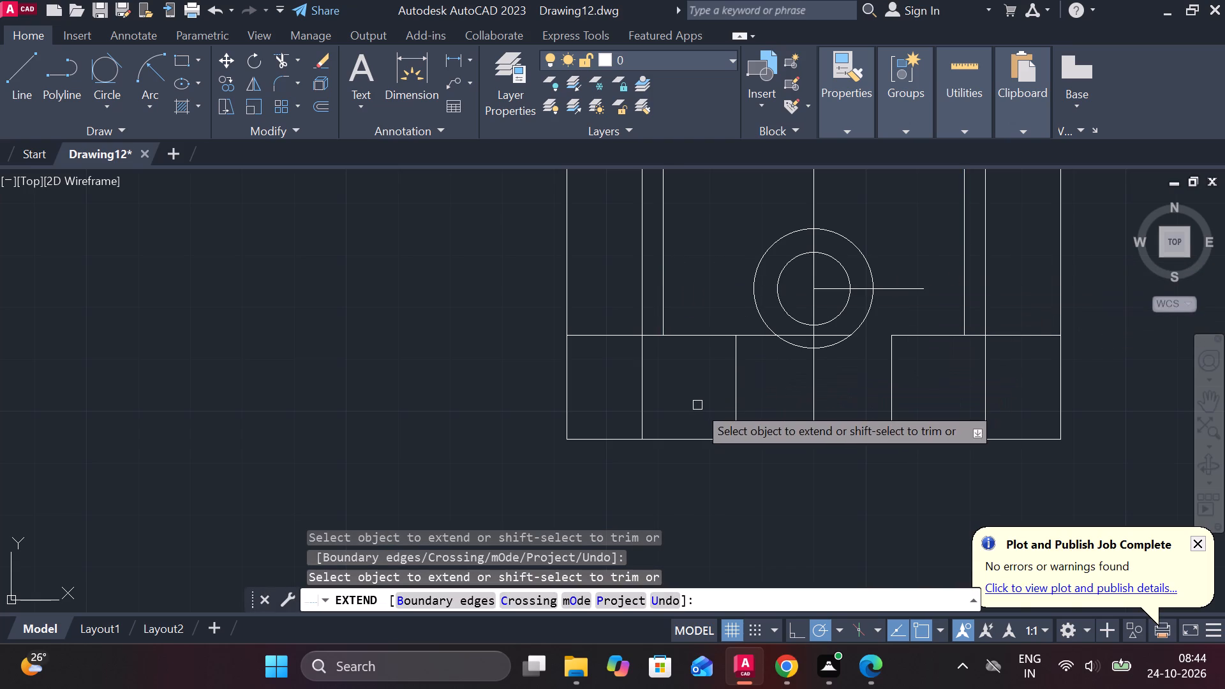
key(Escape)
Trim the lower horizontal line from the plate's left edge to the inner left vertical line, and across the notch and circles.
text(TR)
key(space)
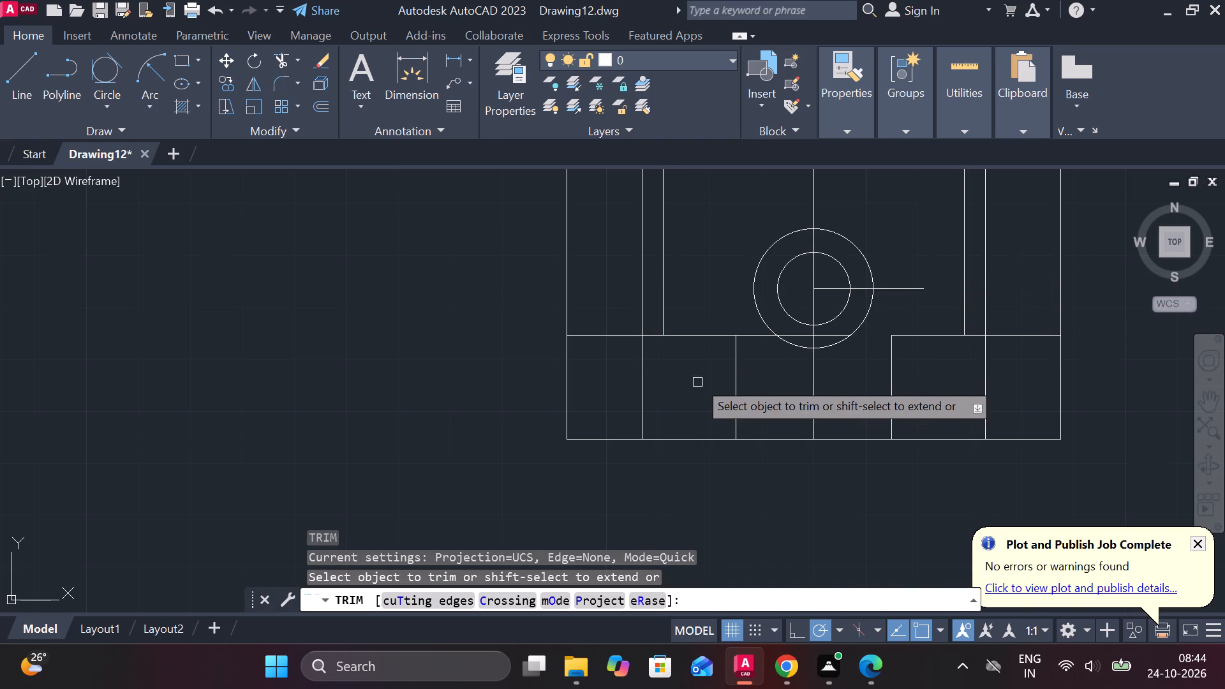
click(658, 334)
click(756, 337)
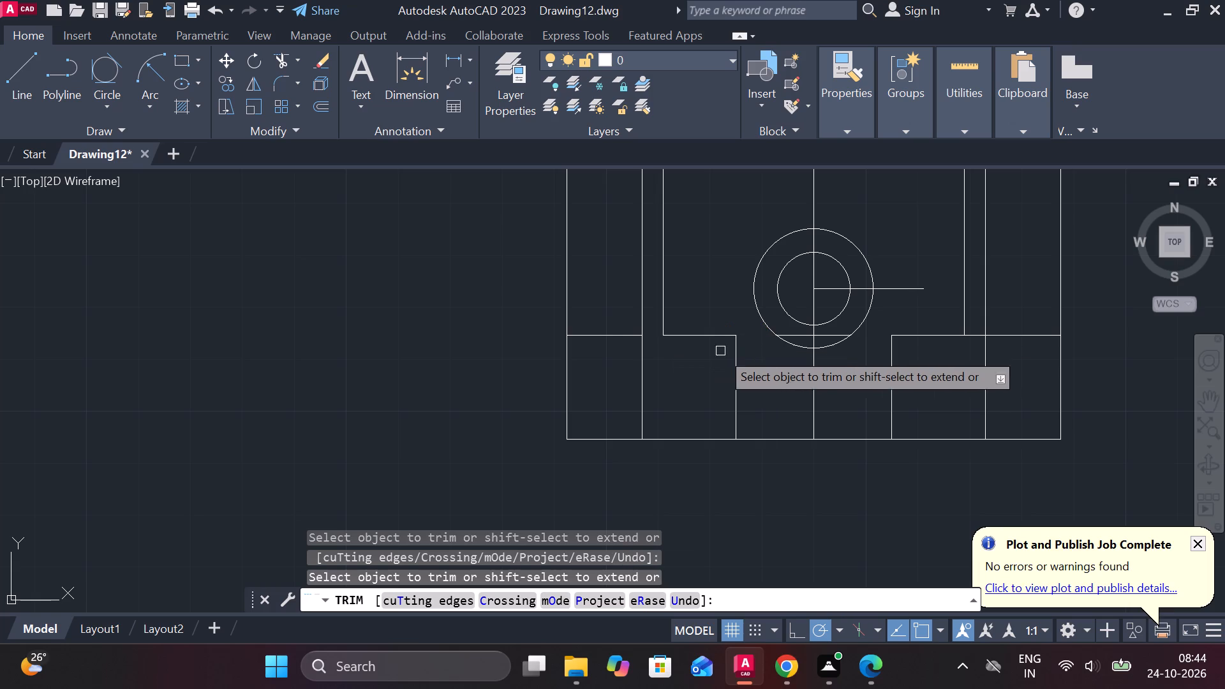
click(616, 338)
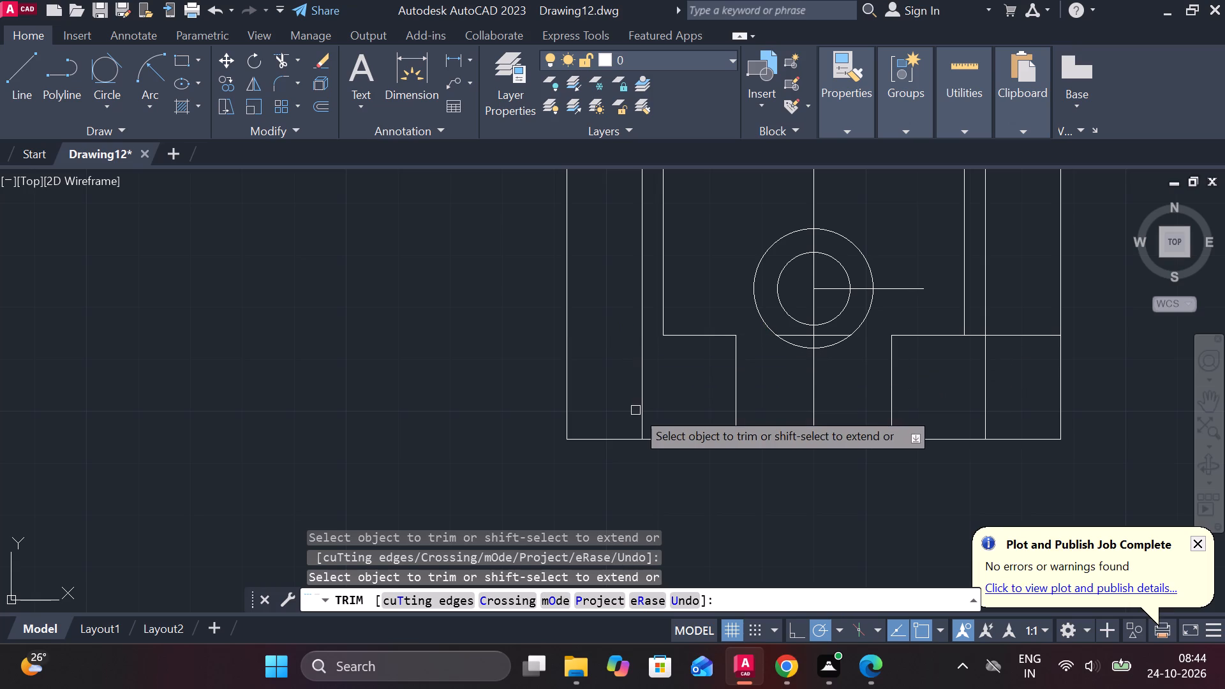
scroll(679, 419, down, 1)
scroll(783, 369, up, 2)
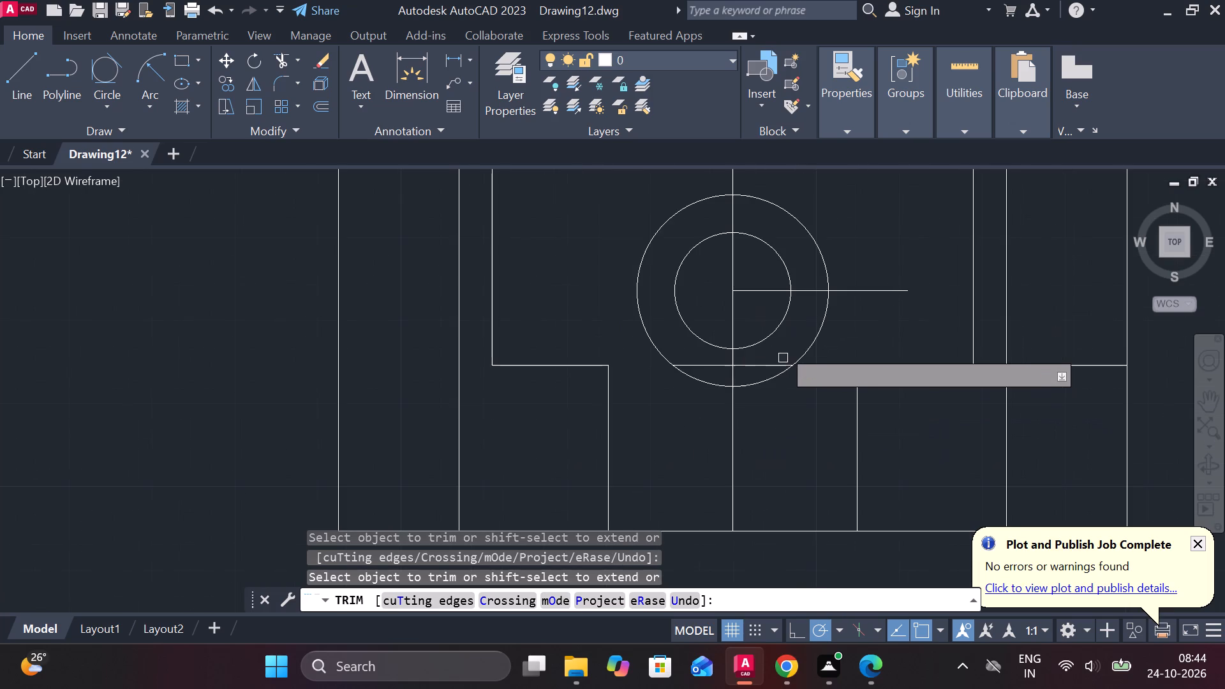
click(762, 366)
click(724, 365)
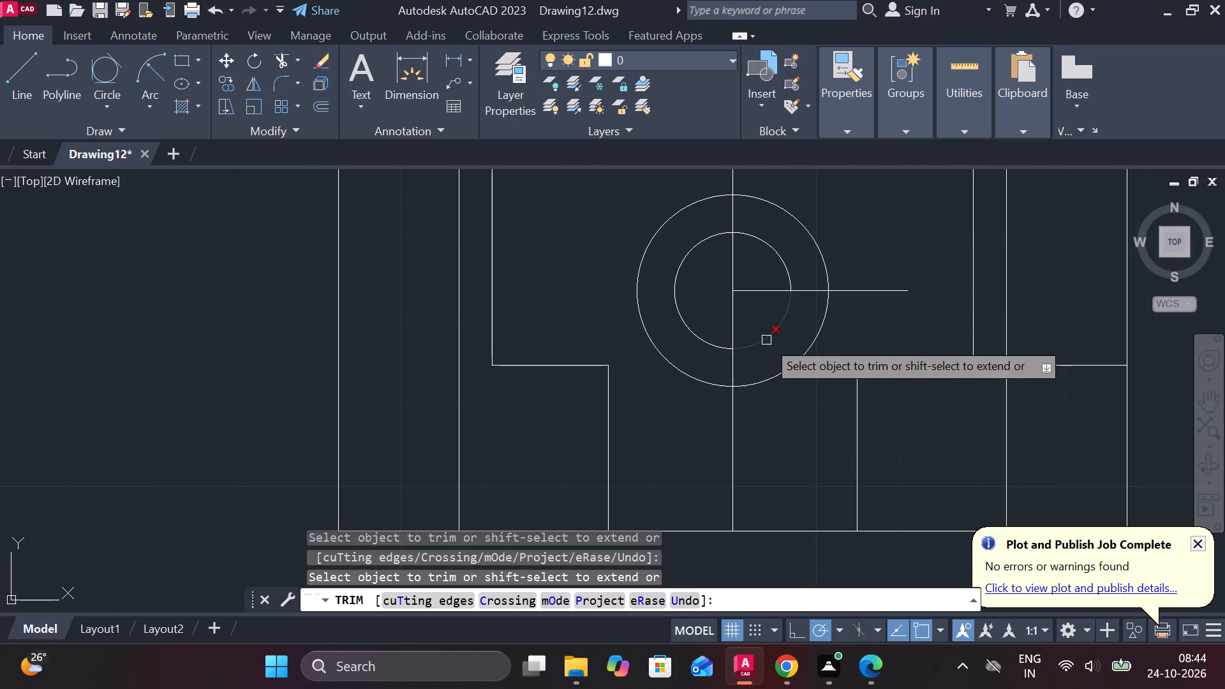
Trim away the short horizontal line running rightward from the circles' centre, both inside and outside the circles.
click(764, 288)
click(804, 288)
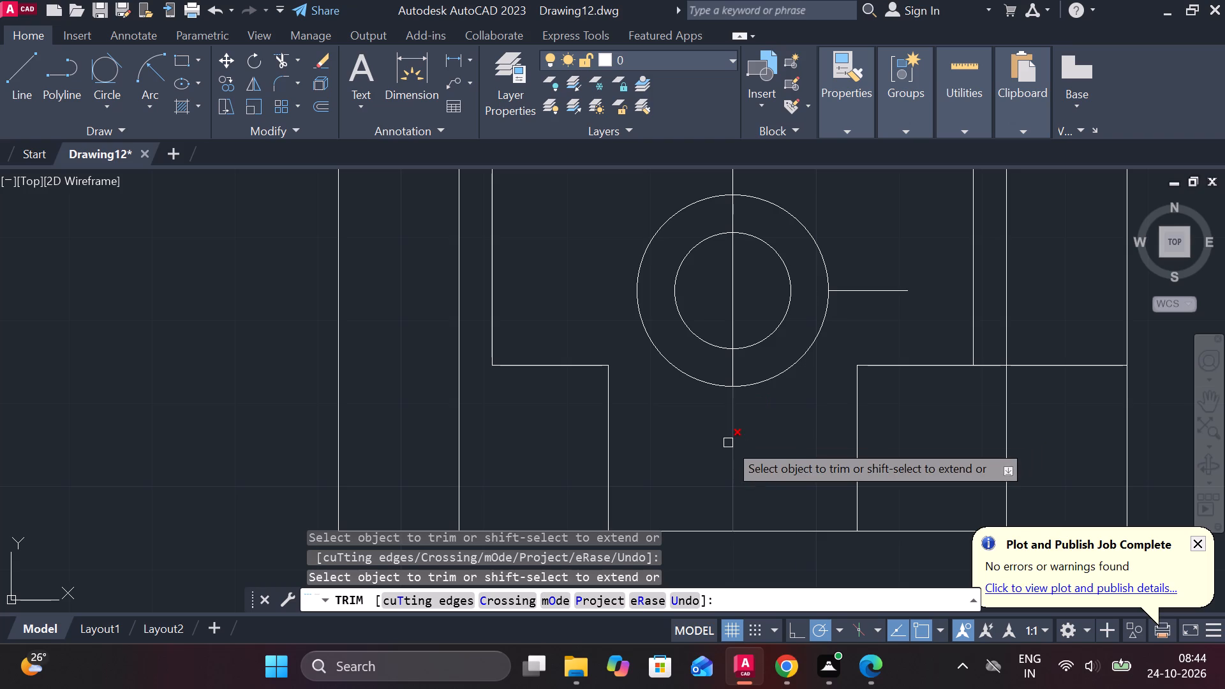
click(864, 291)
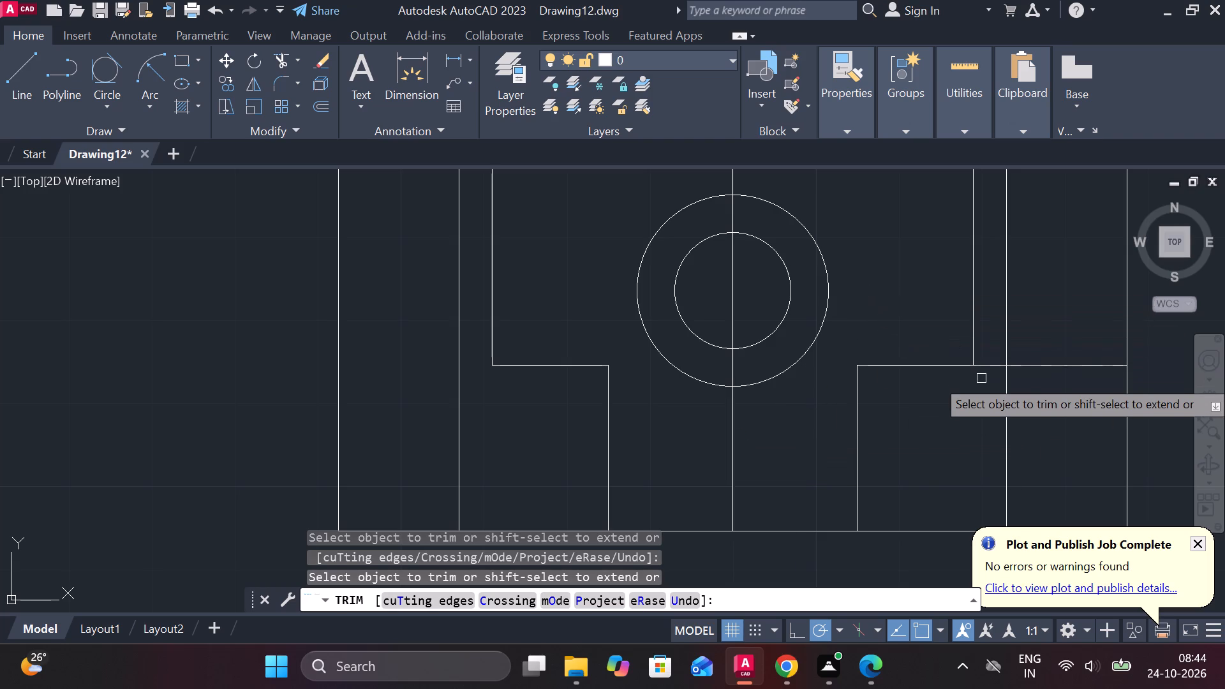
Trim the lower horizontal line from the inner right vertical line out to the plate's right edge.
click(980, 362)
click(1060, 367)
scroll(1060, 367, down, 3)
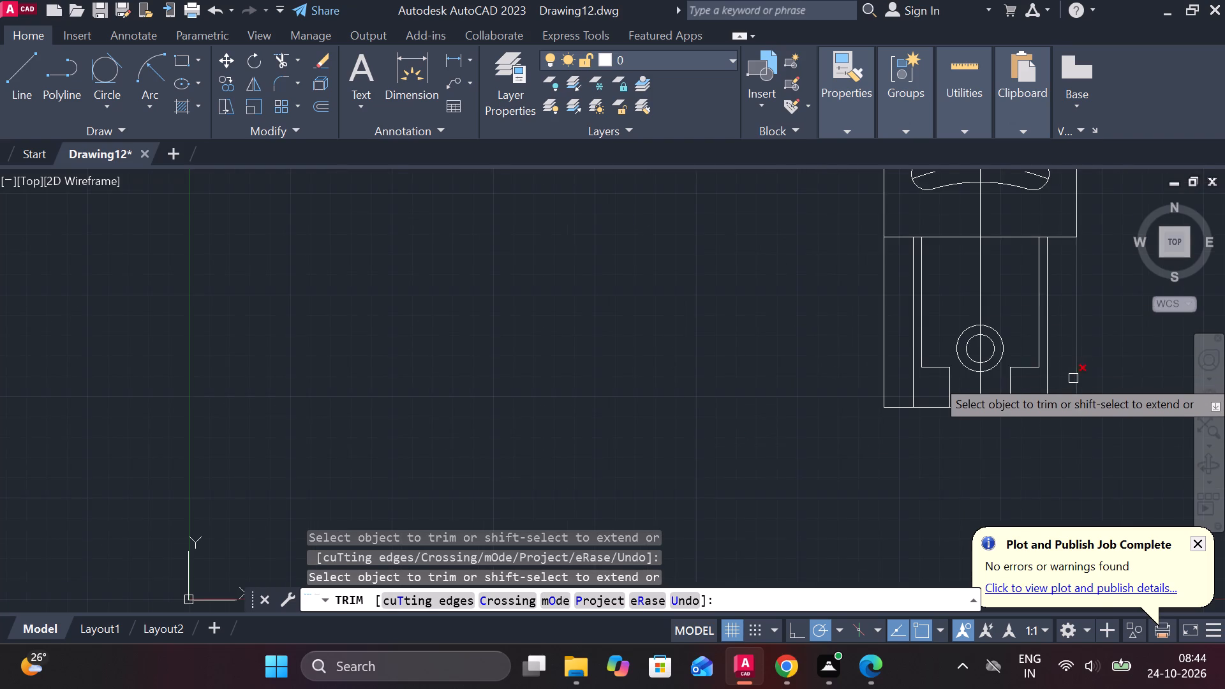
scroll(1088, 373, up, 1)
middle_drag(1089, 373, 766, 454)
scroll(793, 422, down, 1)
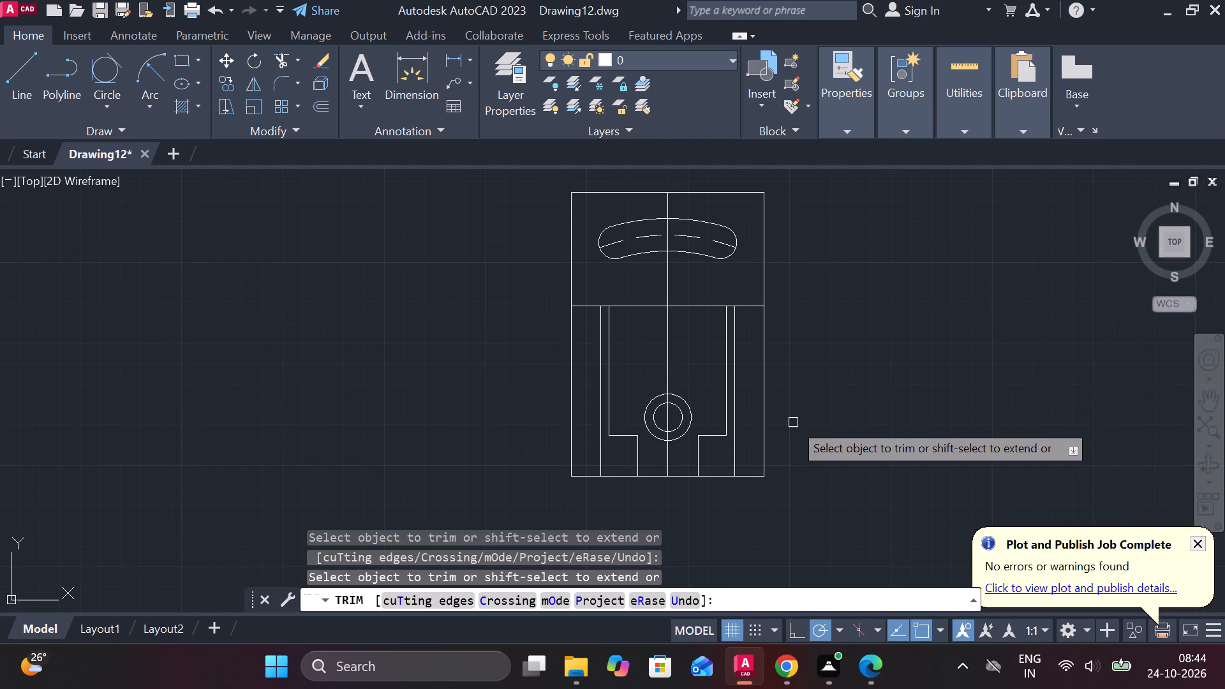
key(Escape)
Join the upper and lower vertical centre line segments into a single line.
click(666, 355)
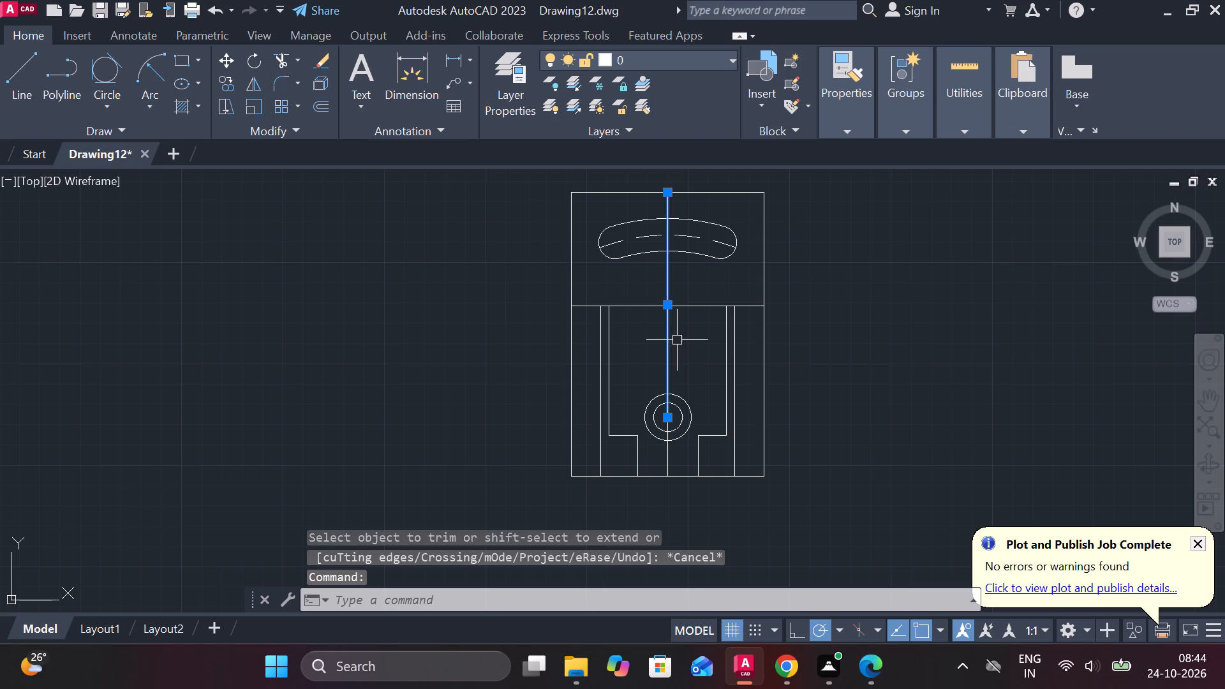
click(665, 451)
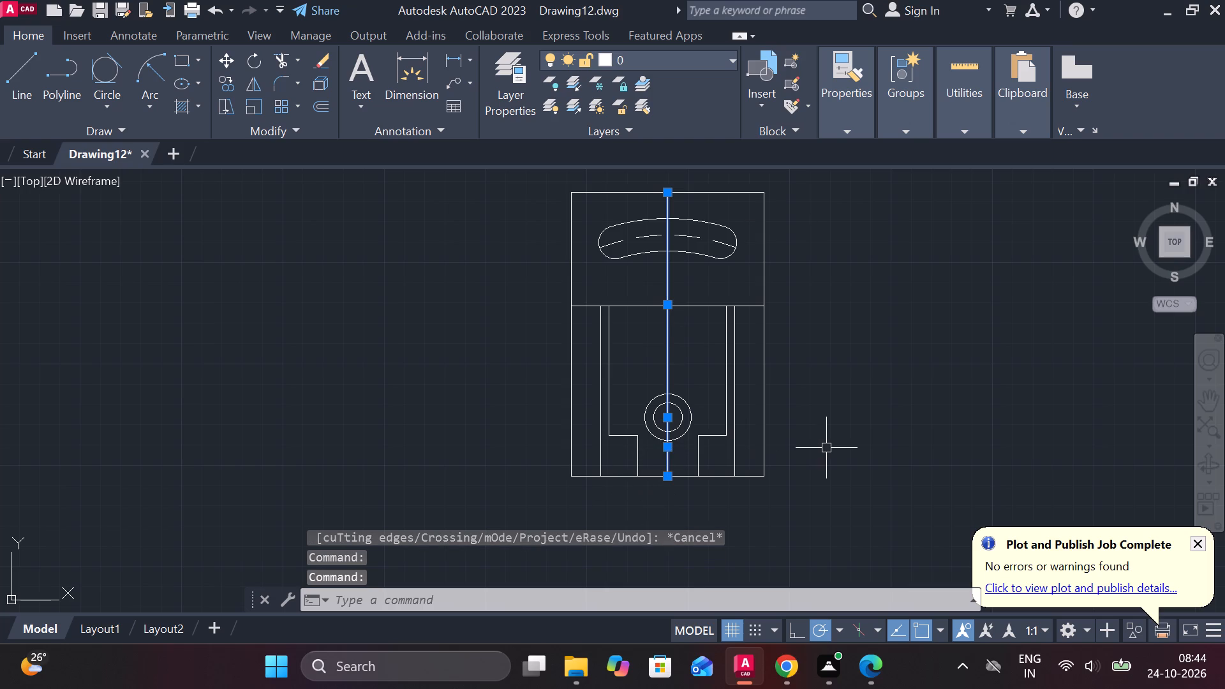
text(J)
key(space)
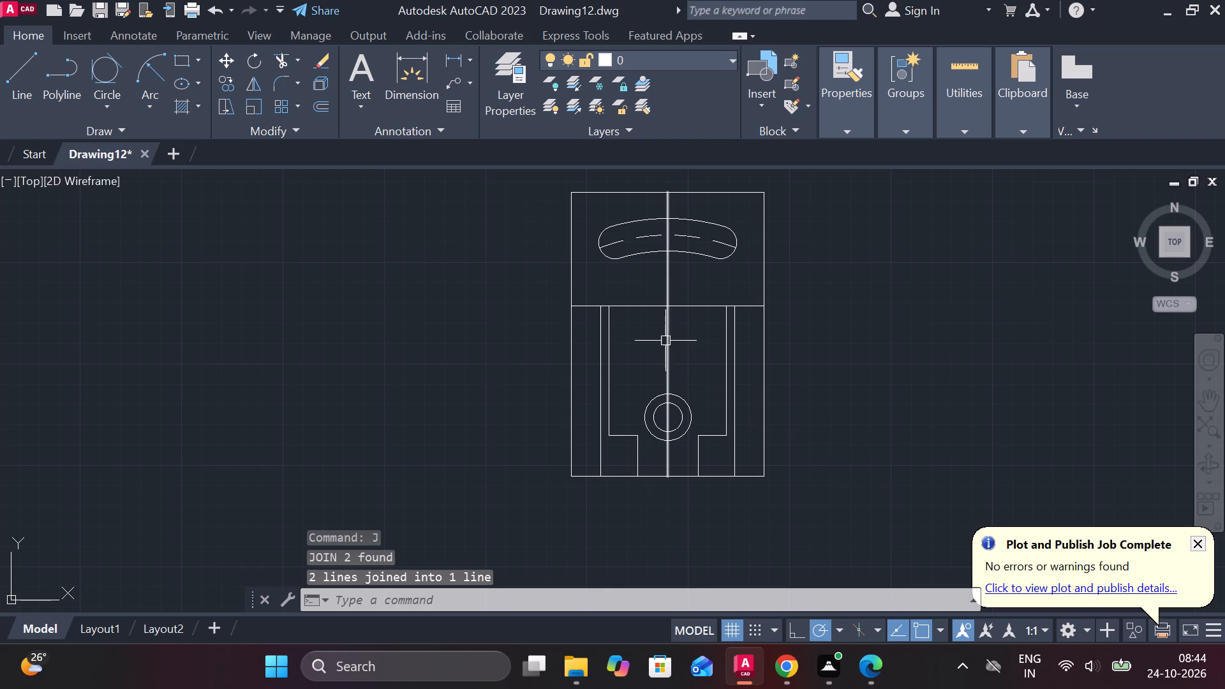
Set the joined vertical centre line's linetype to CENTER.
click(665, 340)
click(852, 135)
click(1018, 196)
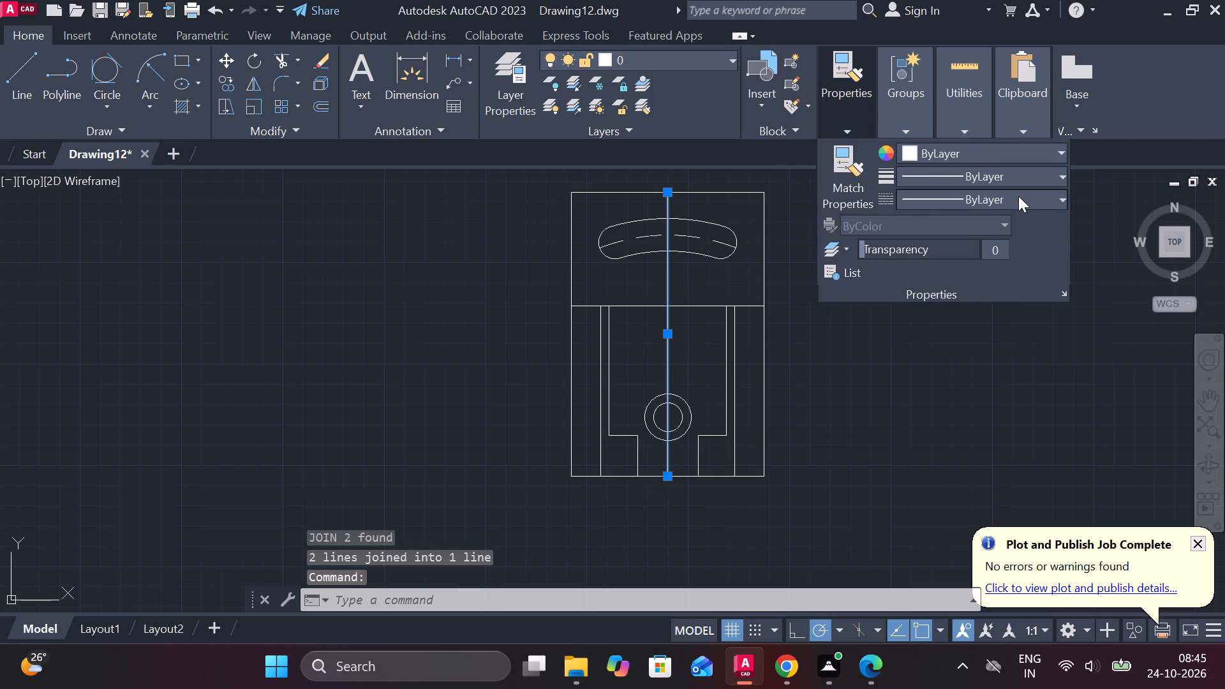
click(932, 267)
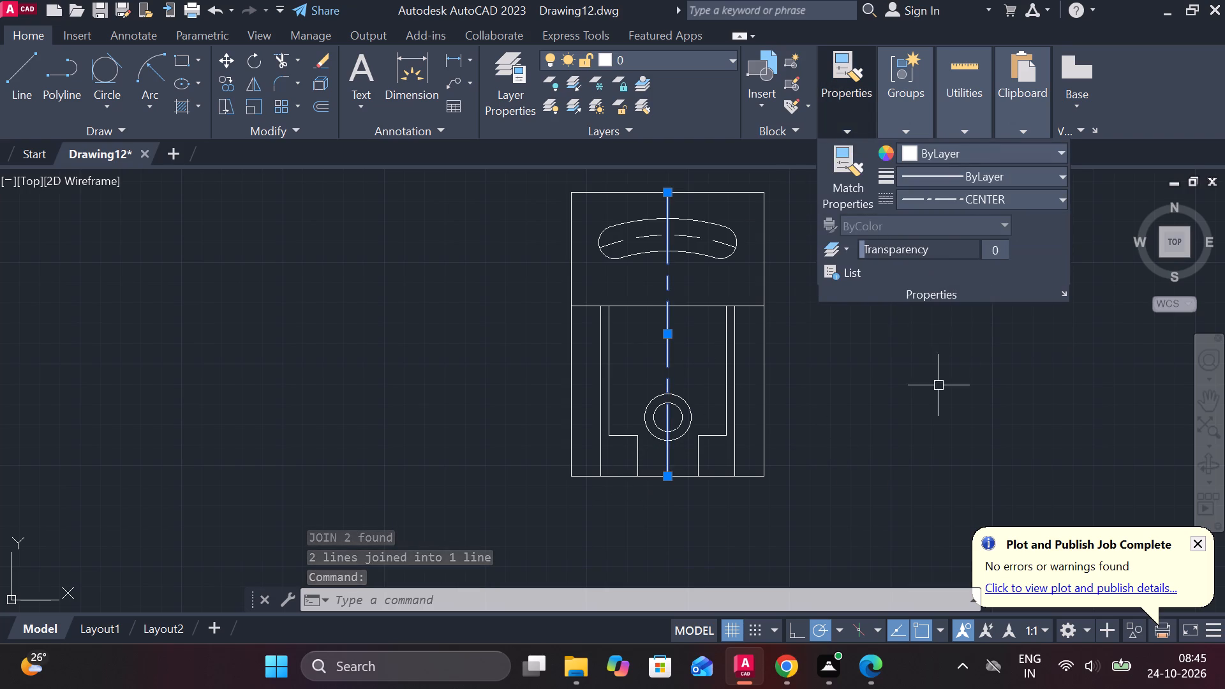
key(Escape)
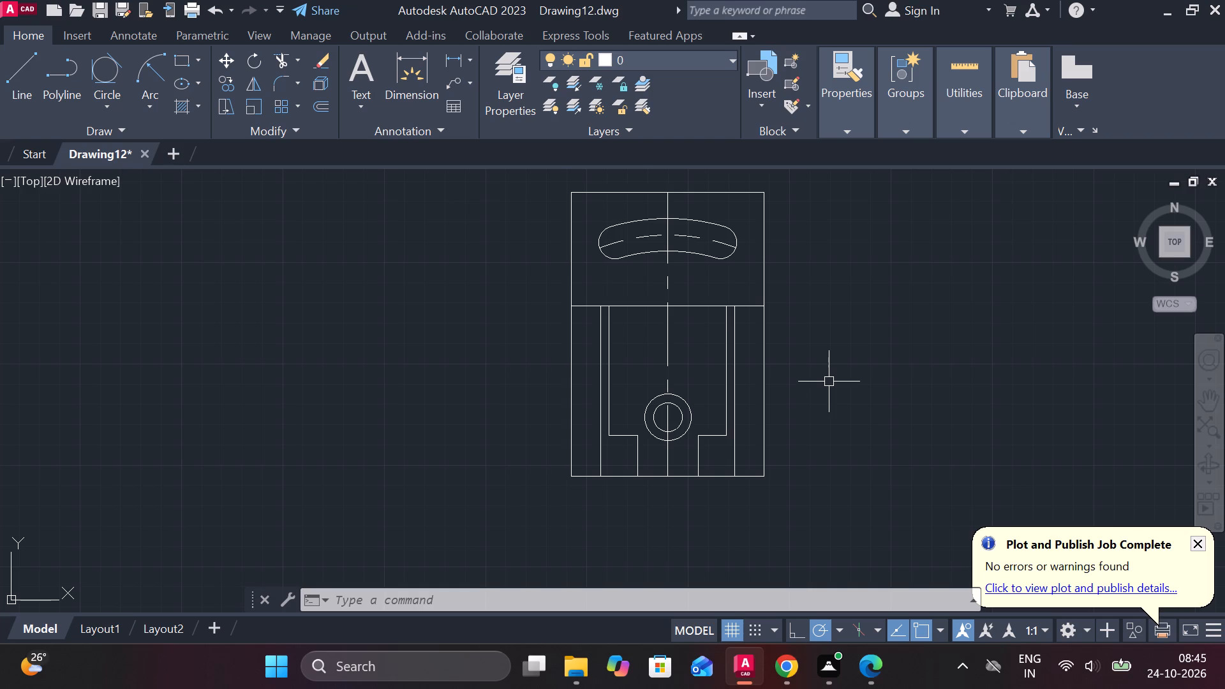
Draw a horizontal line from the concentric circles' centre to the plate's right edge.
scroll(798, 390, up, 1)
scroll(798, 390, down, 1)
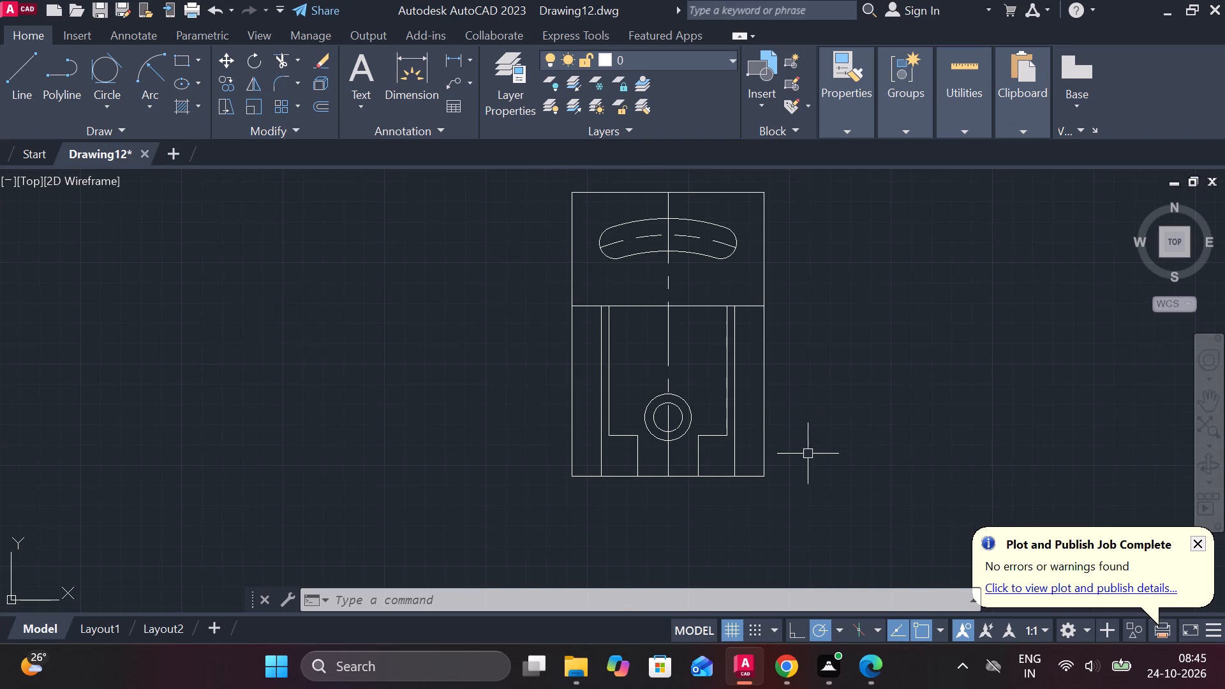
middle_drag(821, 466, 720, 454)
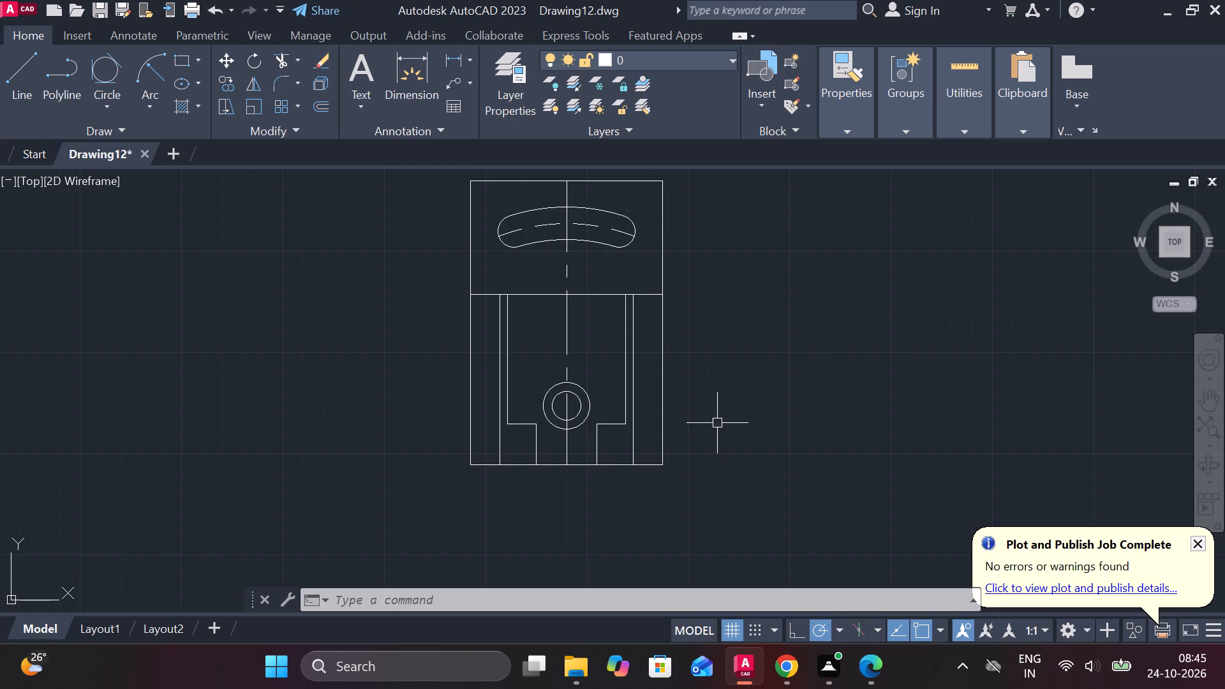
scroll(613, 429, up, 1)
key(l)
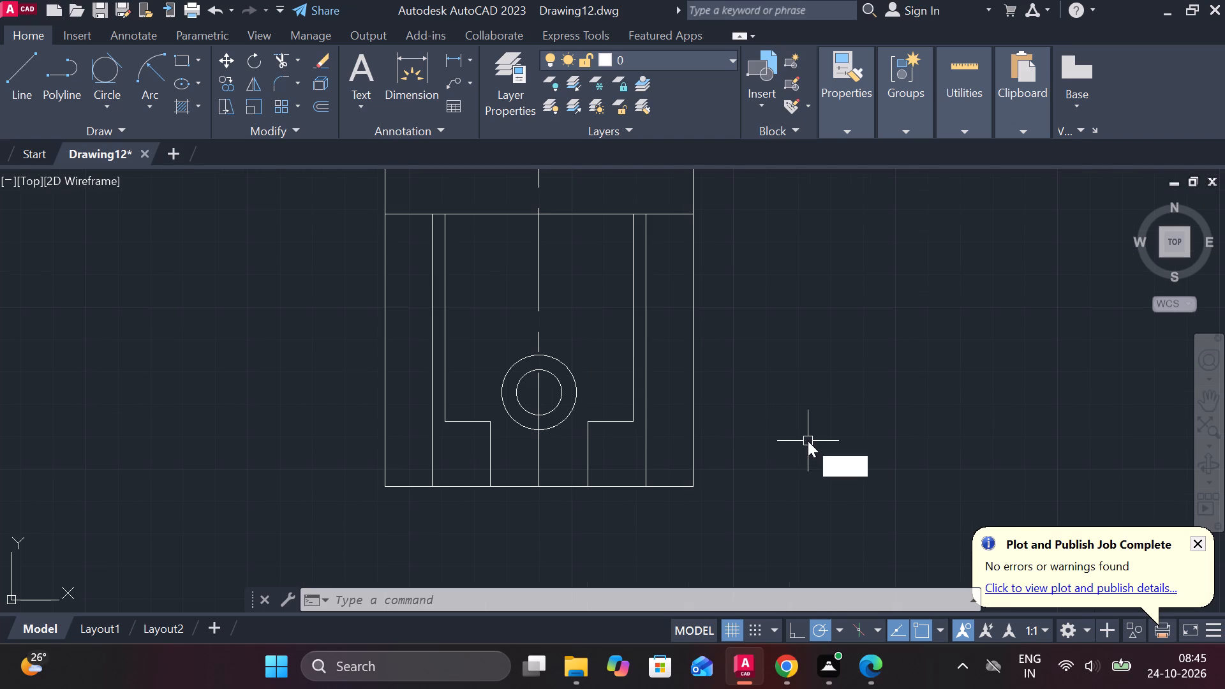
key(Return)
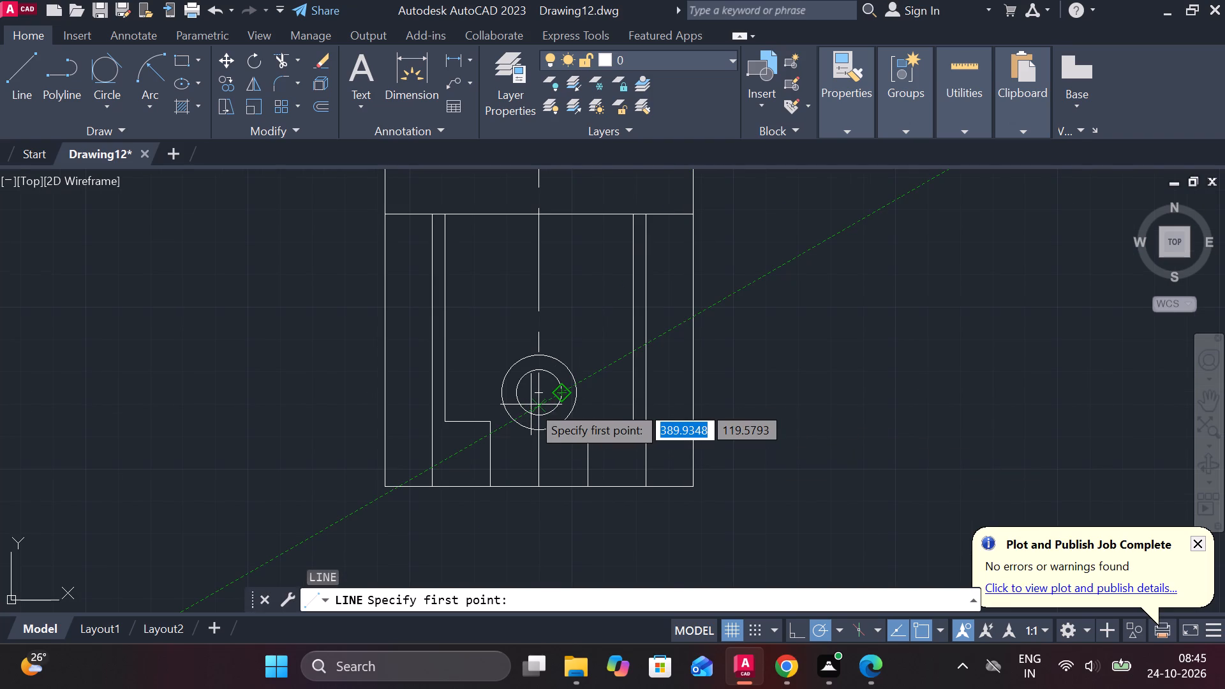
scroll(531, 404, up, 2)
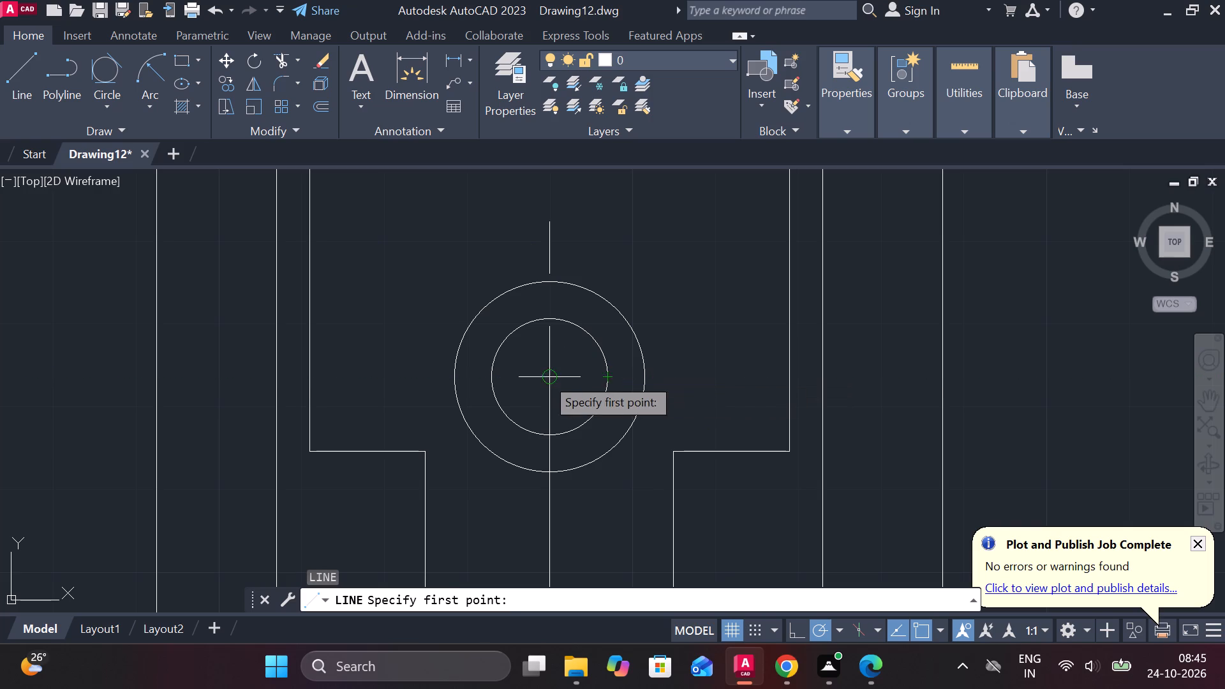
click(545, 376)
click(936, 381)
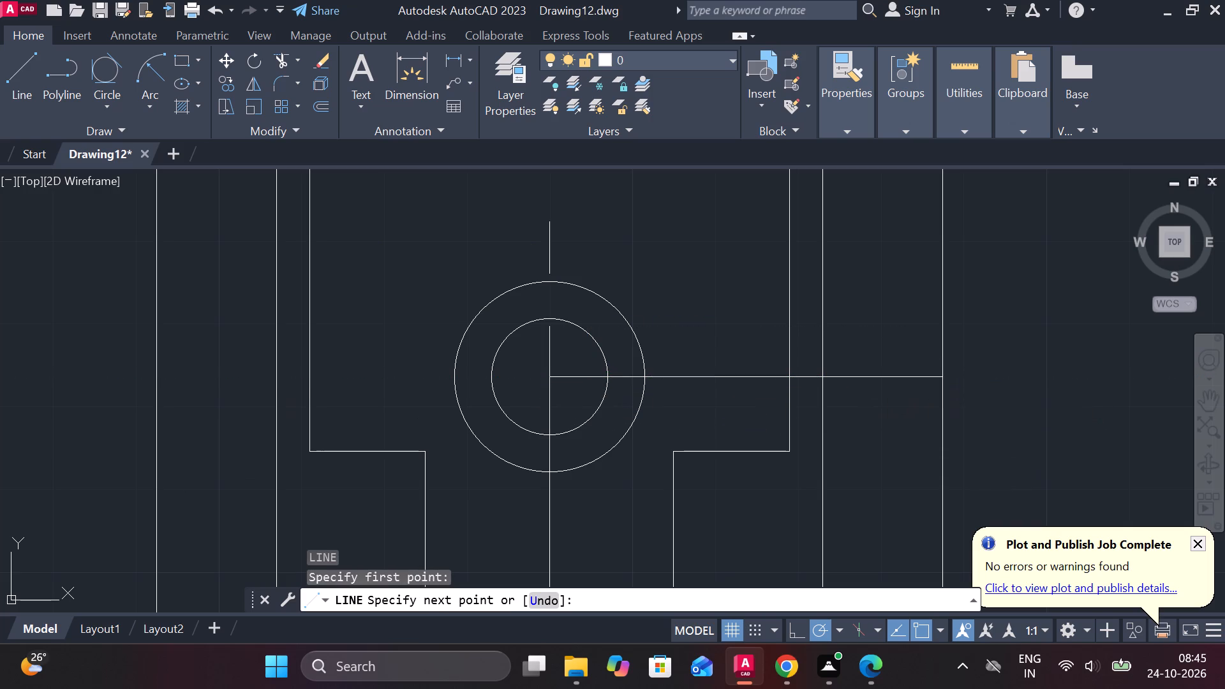
key(Escape)
Trim the horizontal centre-height line between the outer circle and the vertical line nearest the plate's right edge.
text(TR)
key(space)
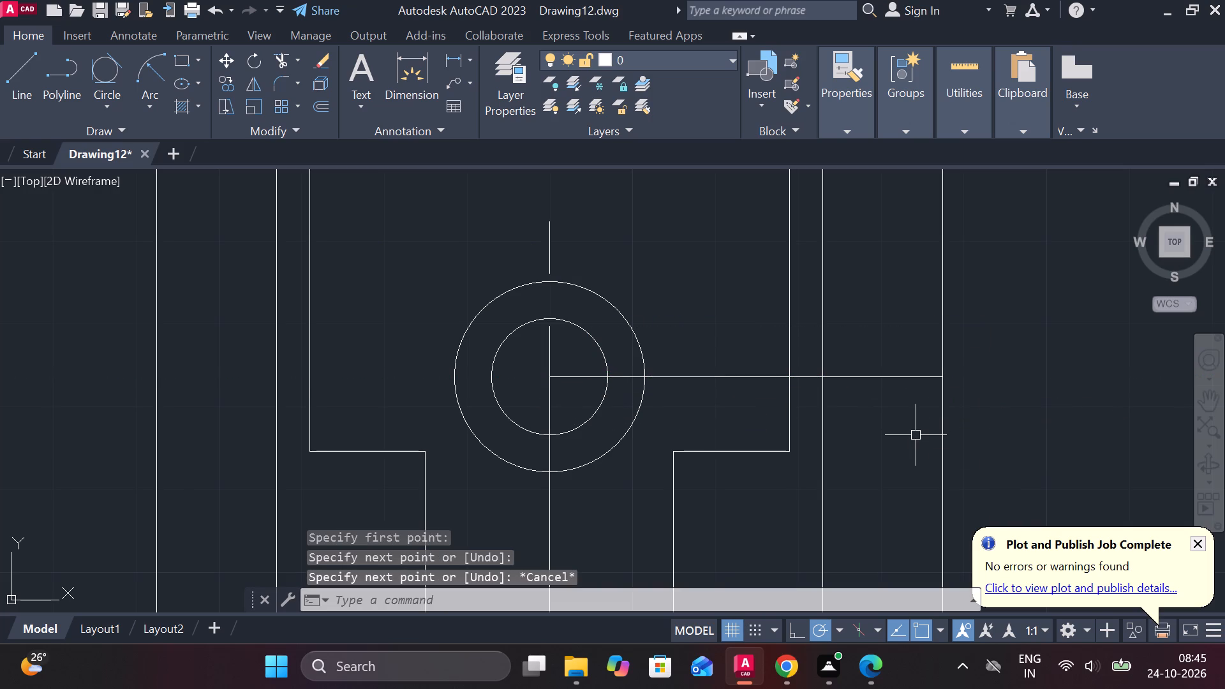
click(697, 378)
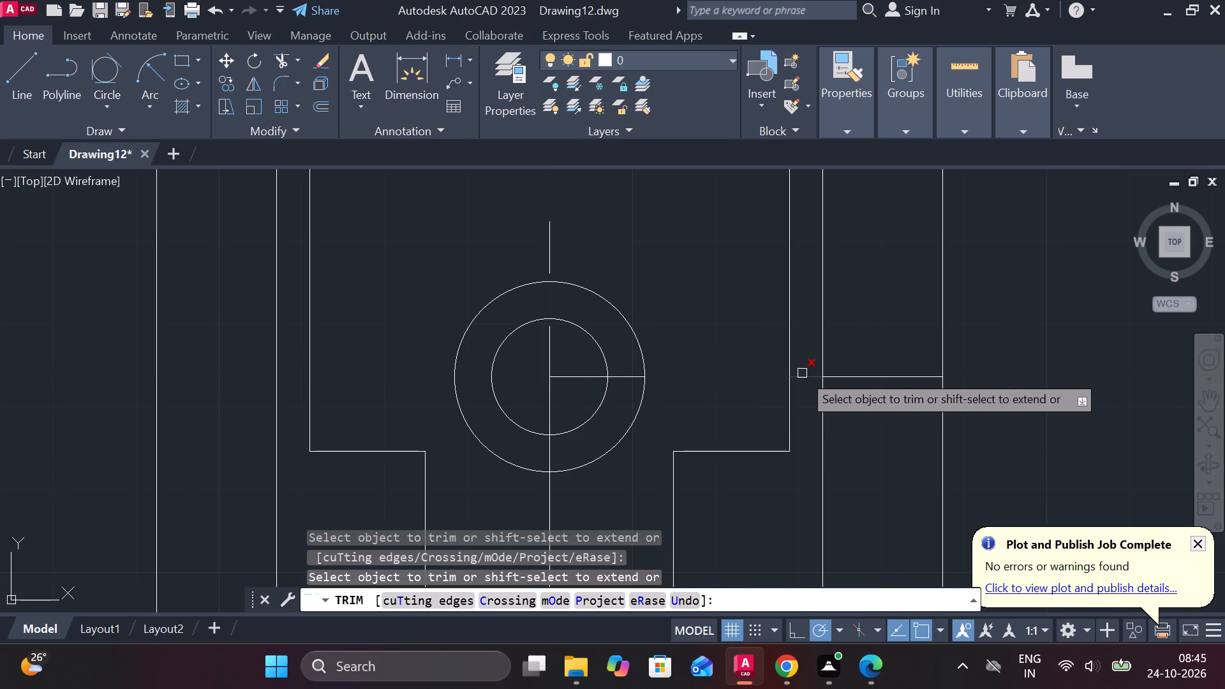
click(802, 373)
scroll(802, 373, down, 1)
middle_drag(914, 390, 792, 408)
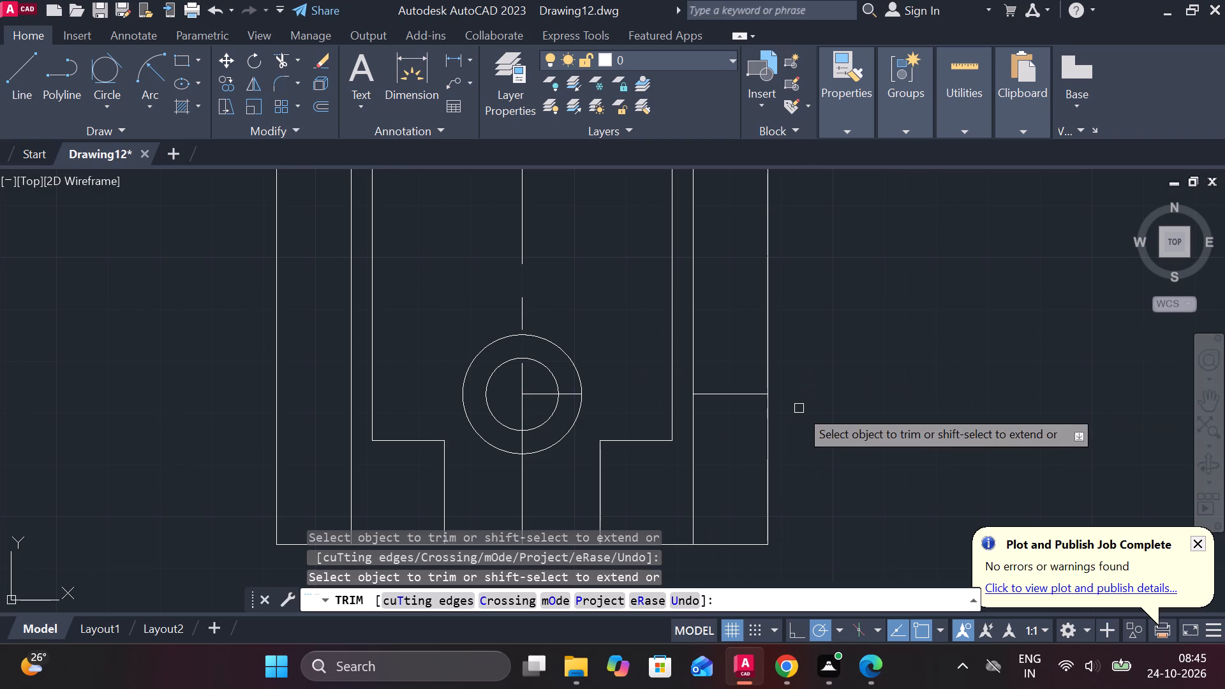
key(Escape)
Offset the remaining short horizontal line at the plate's right edge by 3.5, once above and once below it.
click(733, 396)
key(o)
key(Return)
key(Return)
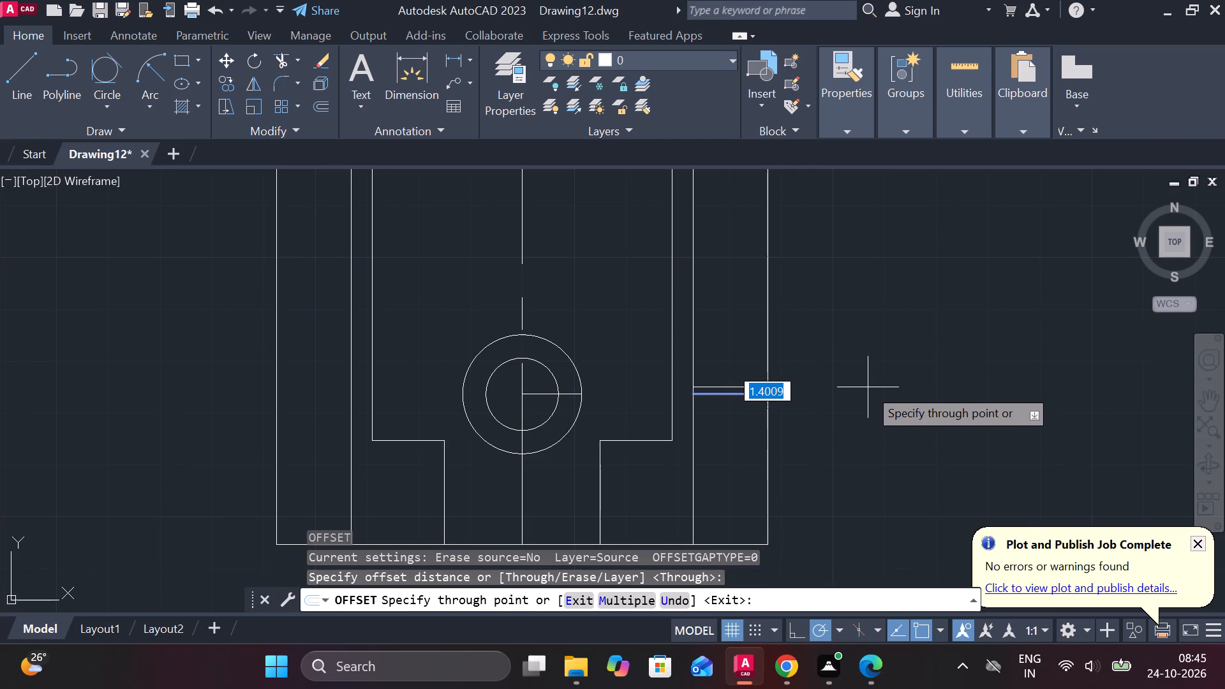
text(3.5)
key(space)
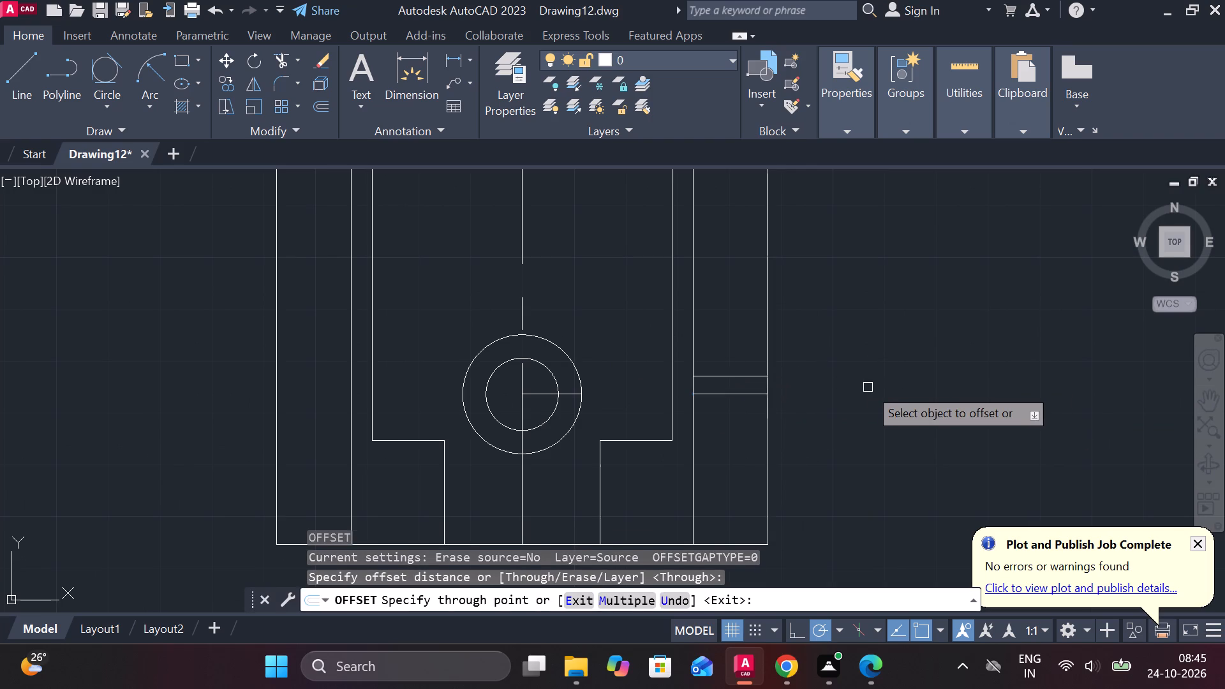
click(727, 394)
text(3.)
key(5)
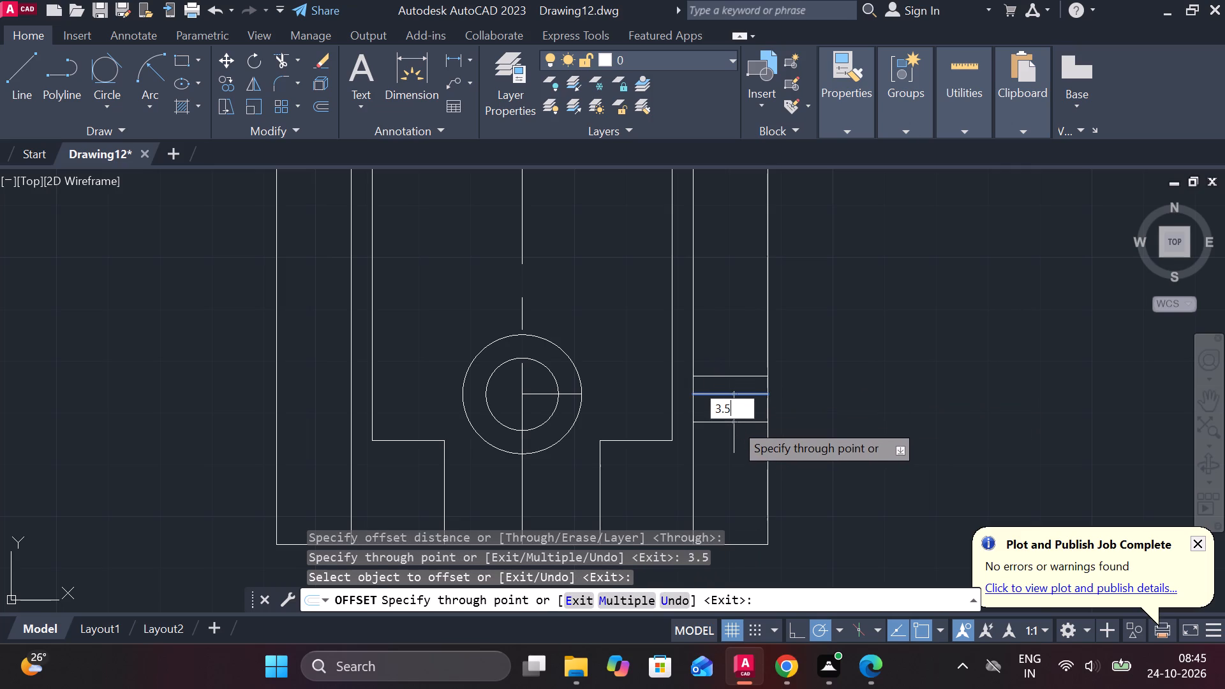
key(Return)
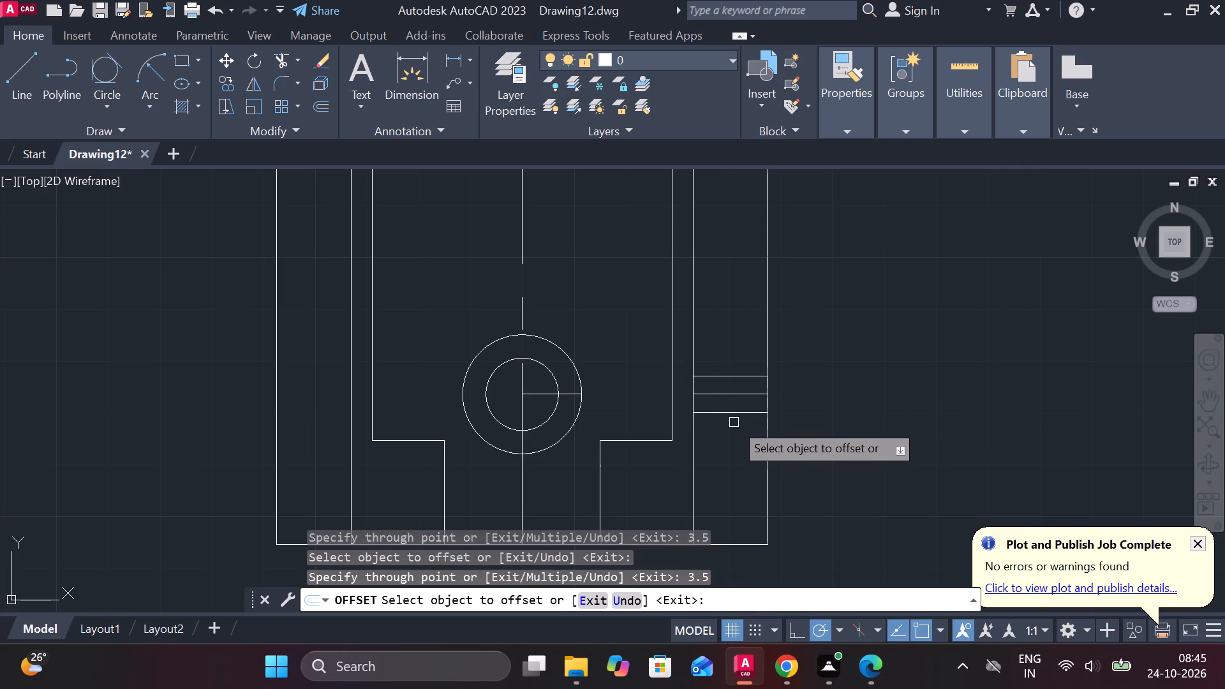
scroll(734, 420, up, 1)
key(Escape)
Offset the upper and lower short lines at the plate's right edge by 1 inward, toward the middle line.
key(space)
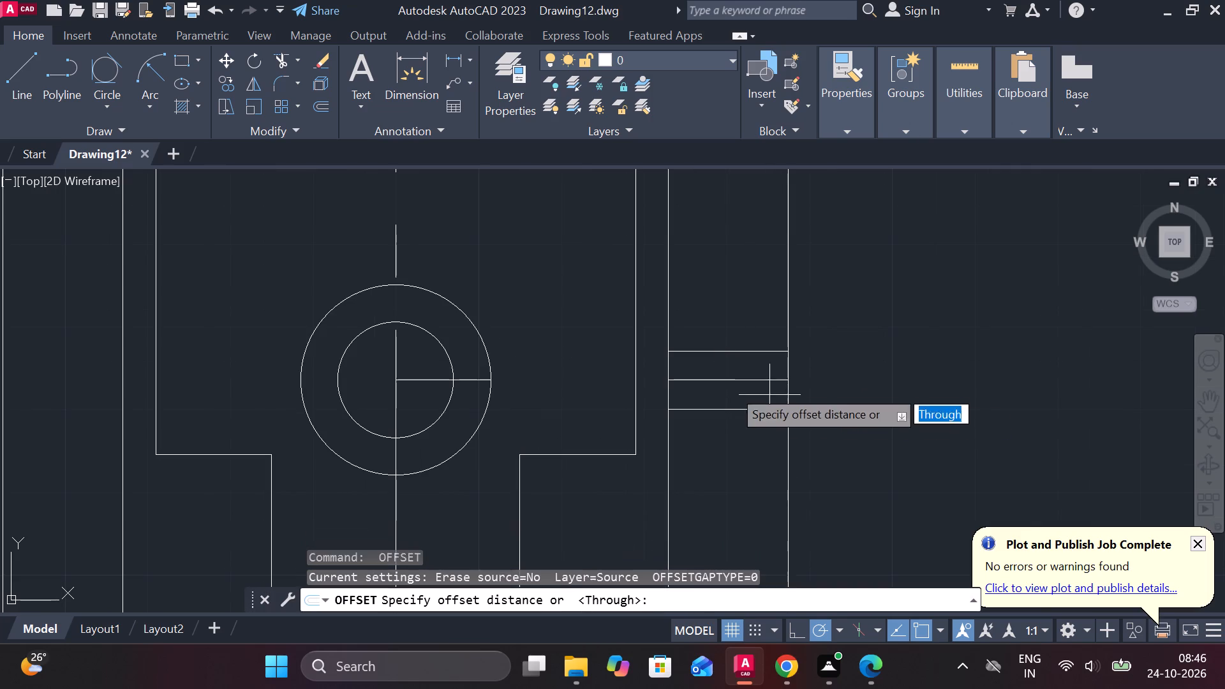
scroll(725, 361, up, 2)
key(space)
click(720, 336)
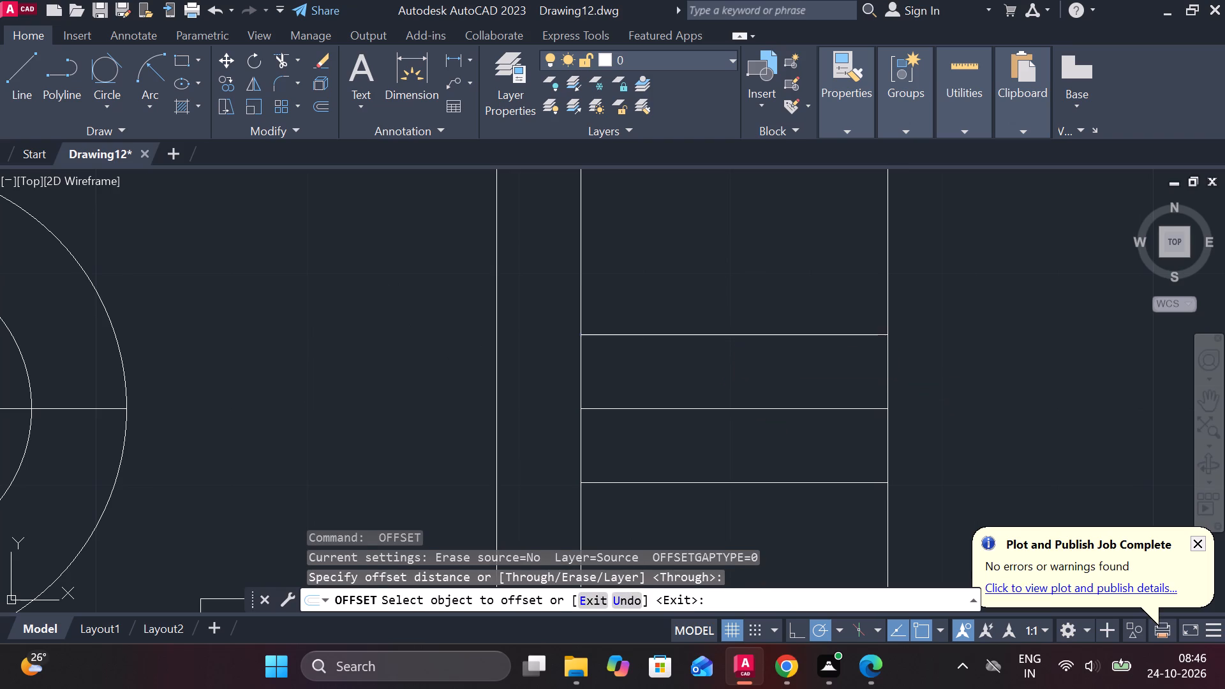
text(1)
key(space)
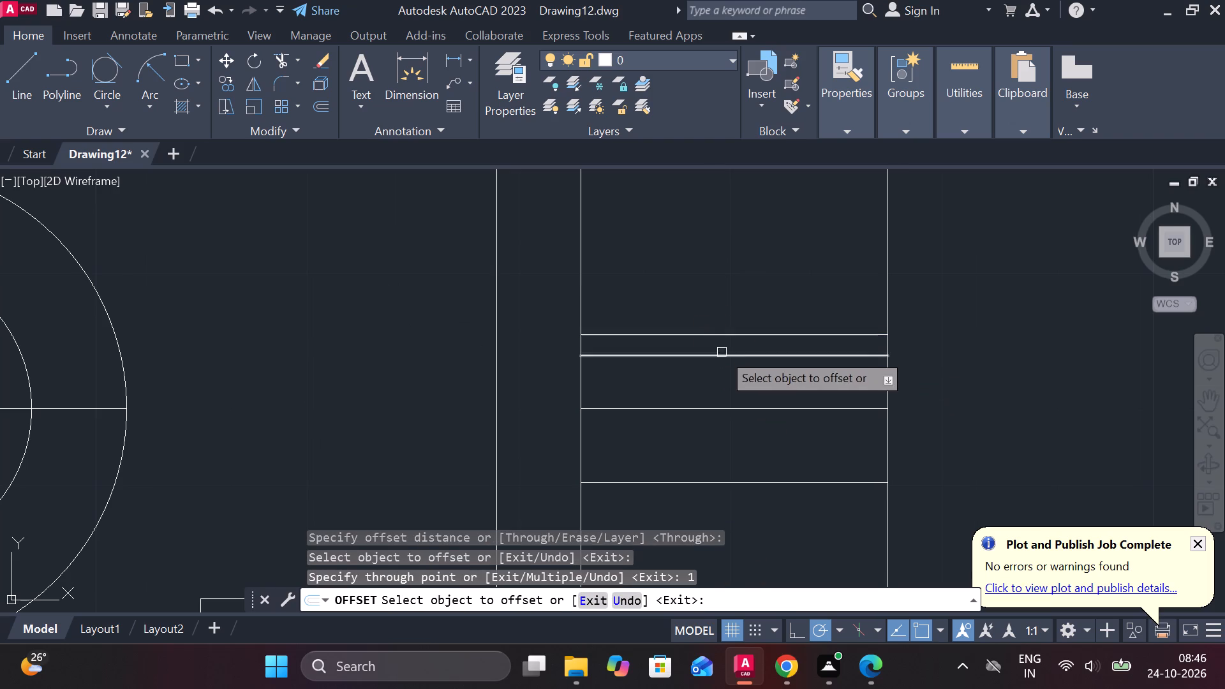
scroll(730, 370, down, 2)
click(739, 411)
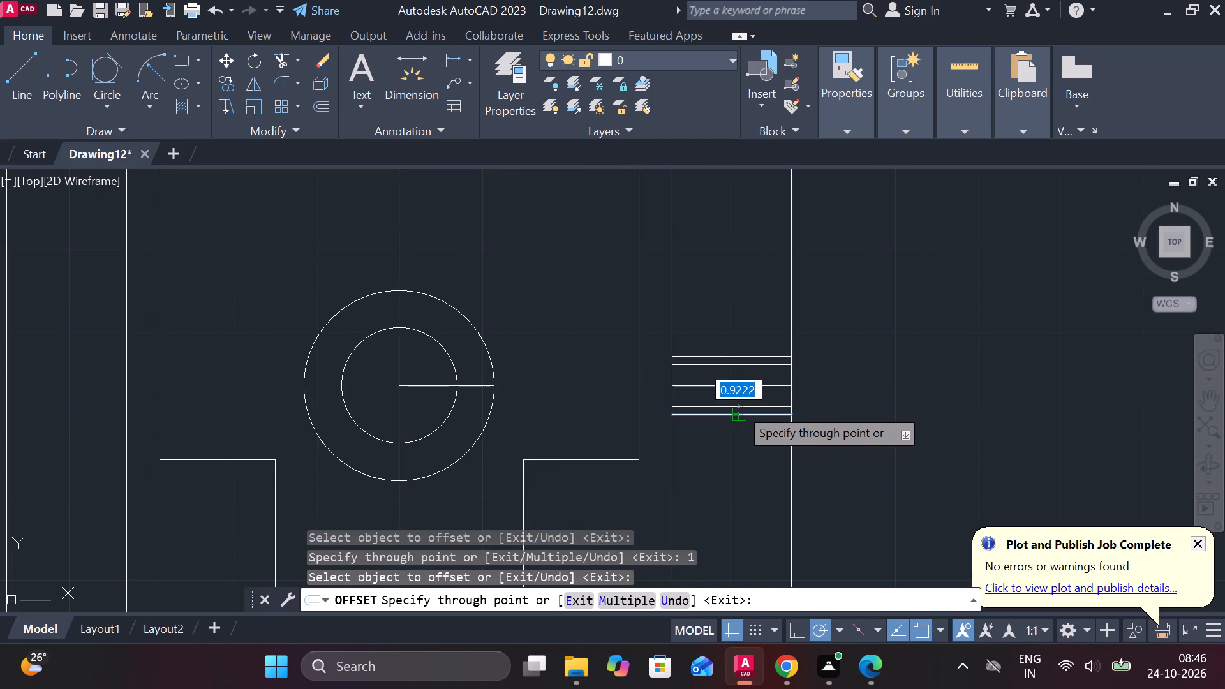
text(1)
key(space)
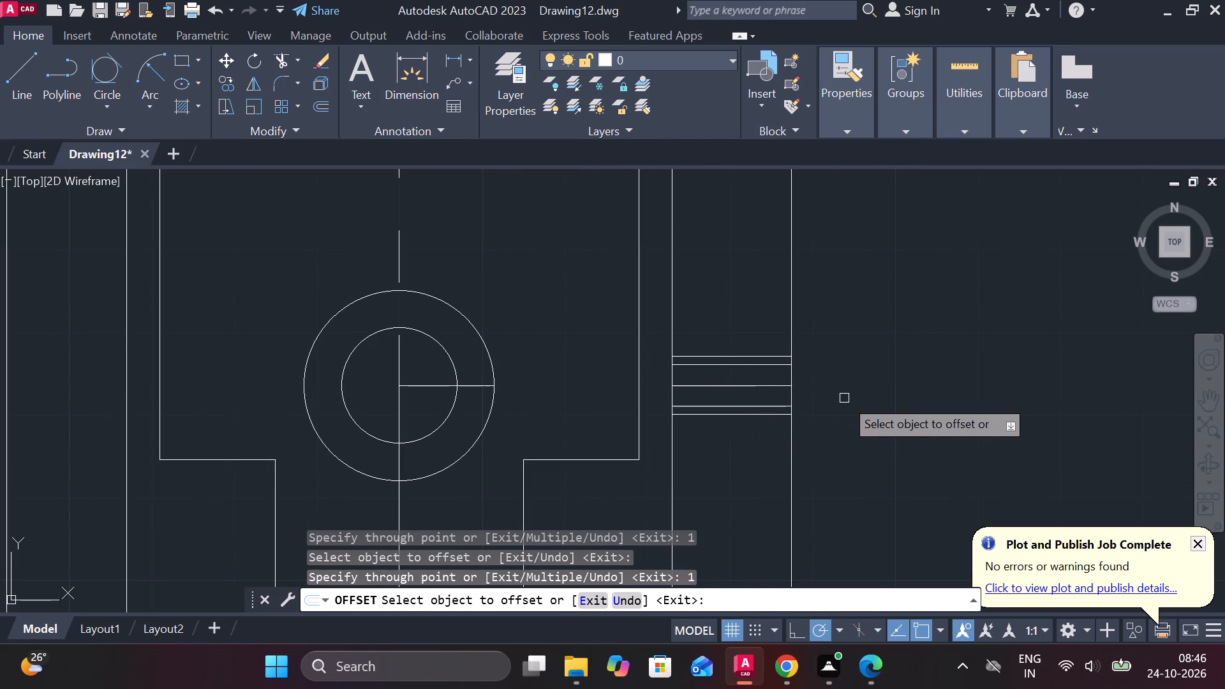
scroll(844, 398, down, 2)
scroll(844, 398, up, 2)
key(Escape)
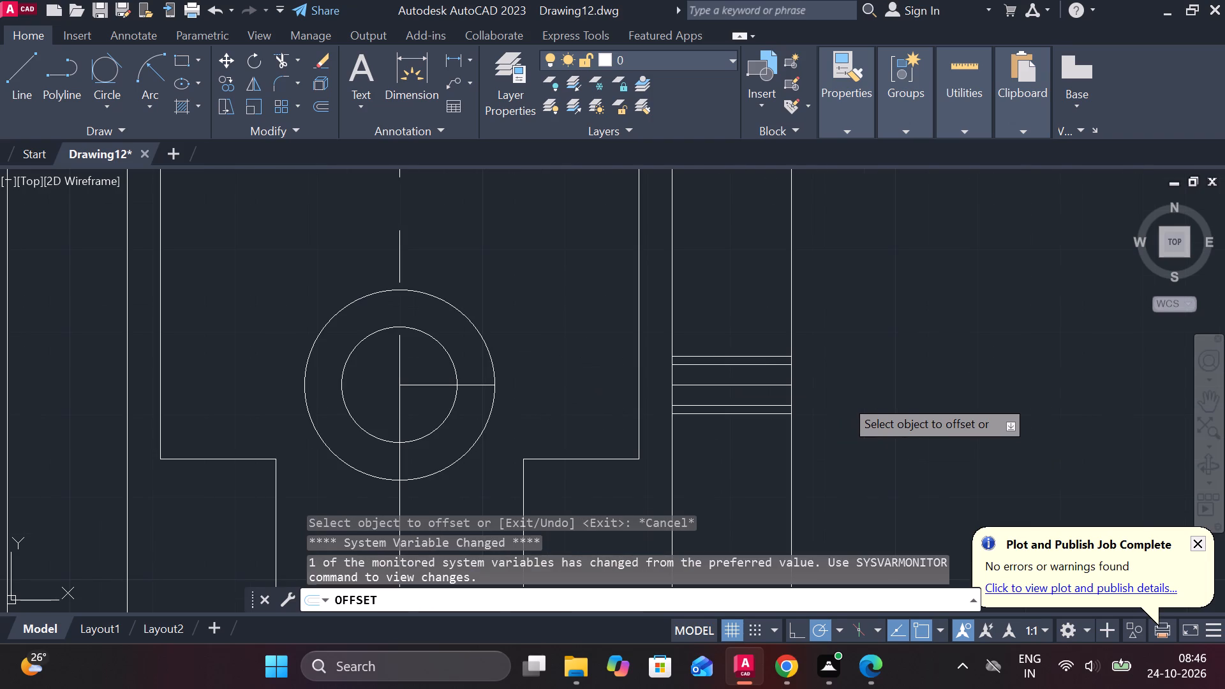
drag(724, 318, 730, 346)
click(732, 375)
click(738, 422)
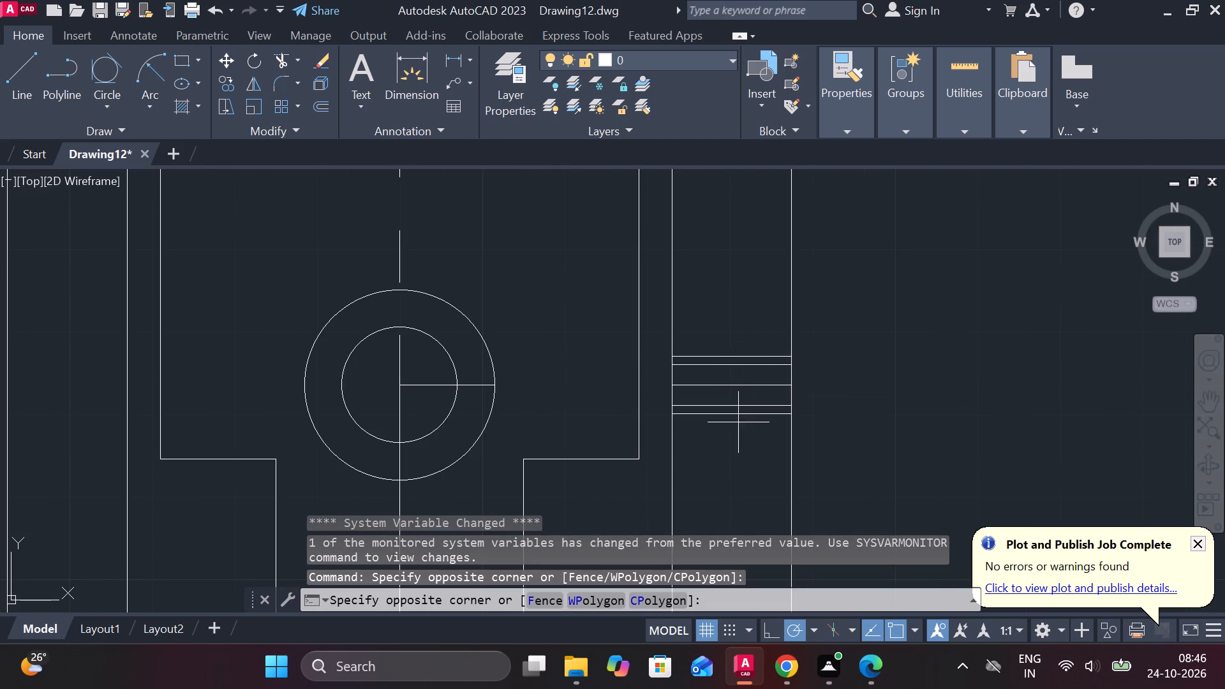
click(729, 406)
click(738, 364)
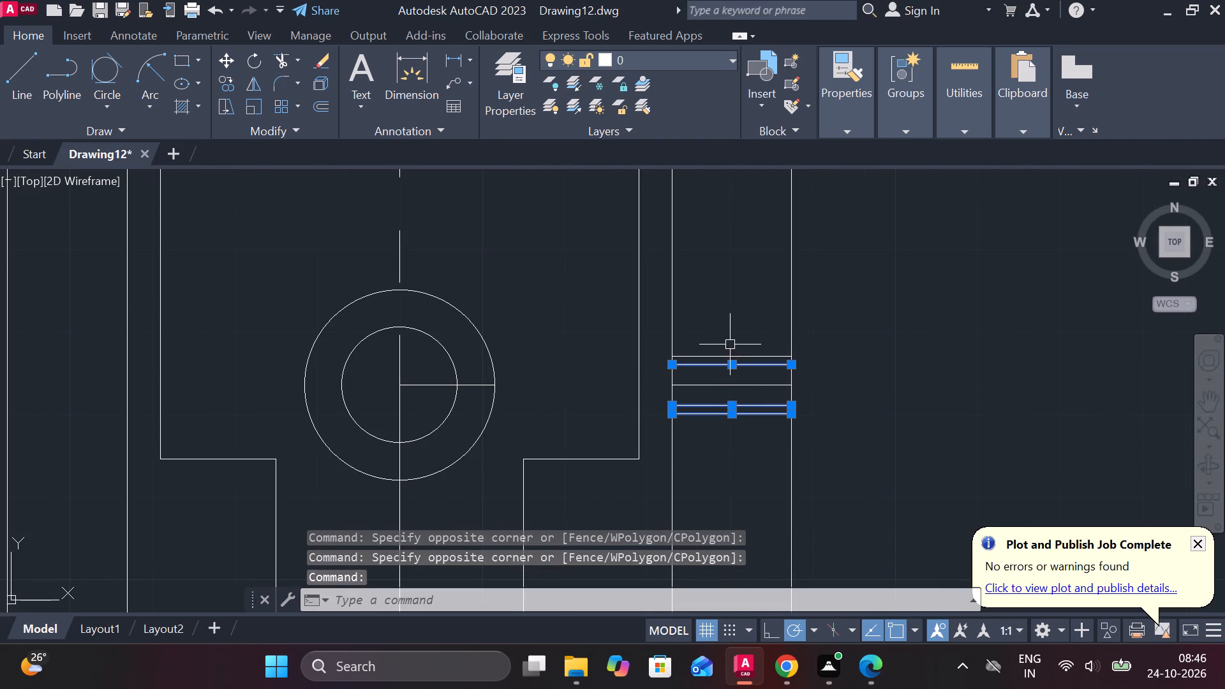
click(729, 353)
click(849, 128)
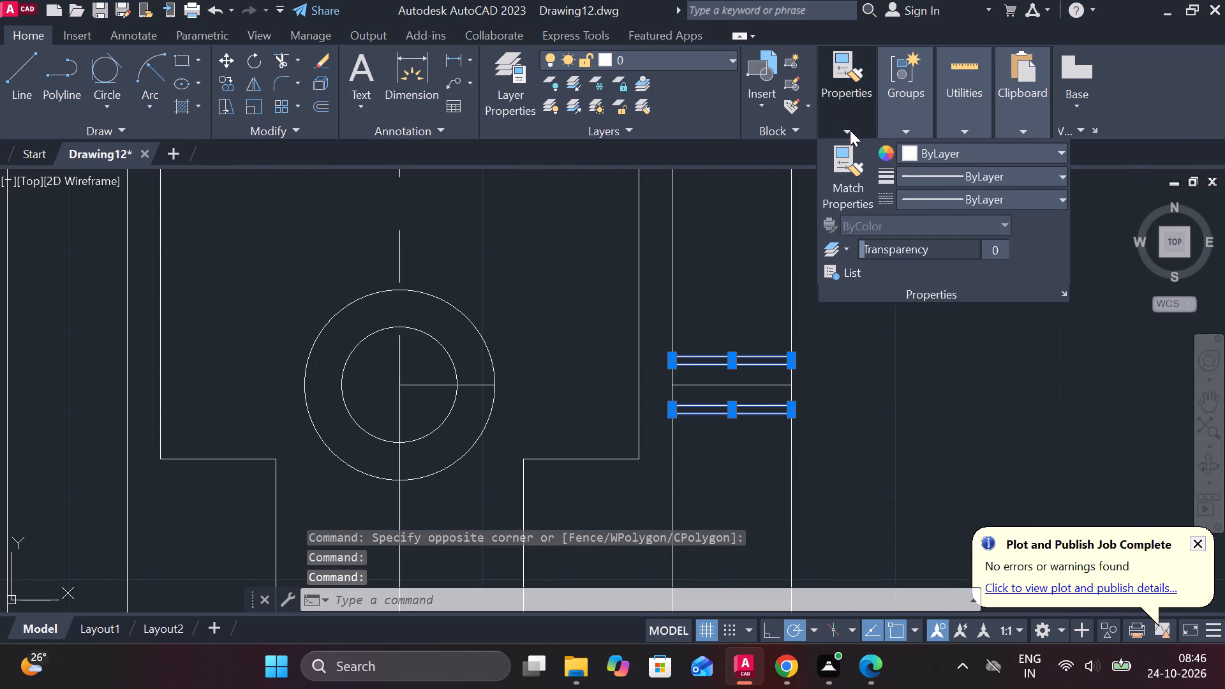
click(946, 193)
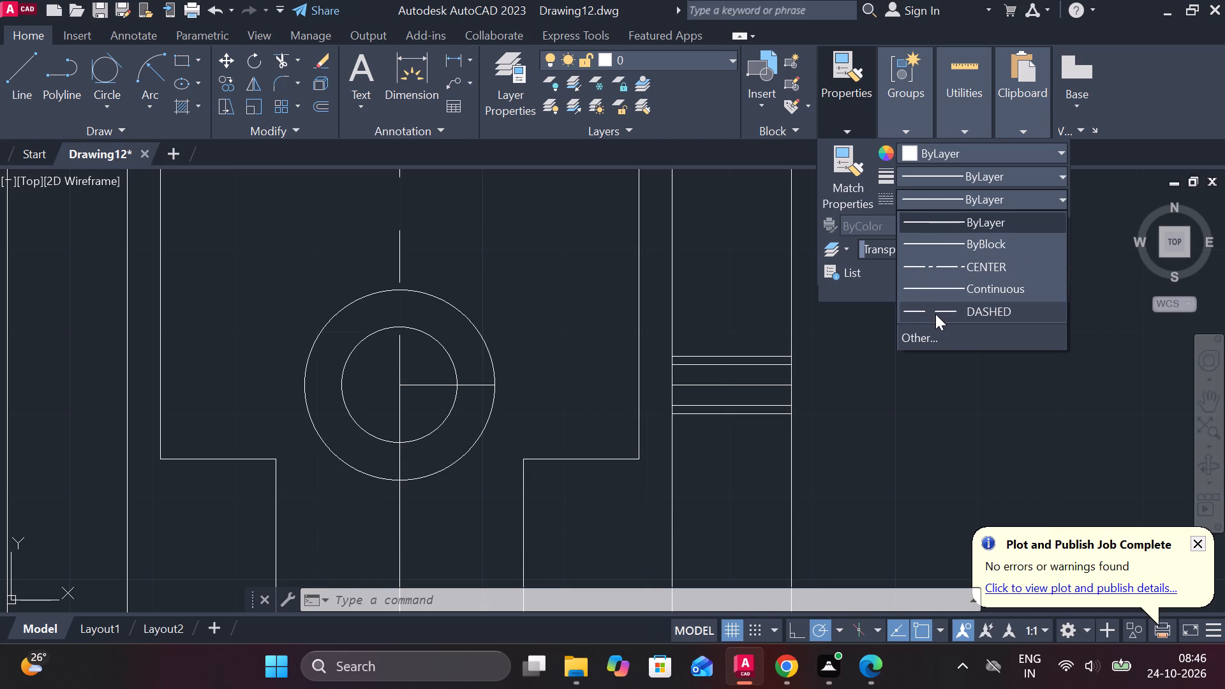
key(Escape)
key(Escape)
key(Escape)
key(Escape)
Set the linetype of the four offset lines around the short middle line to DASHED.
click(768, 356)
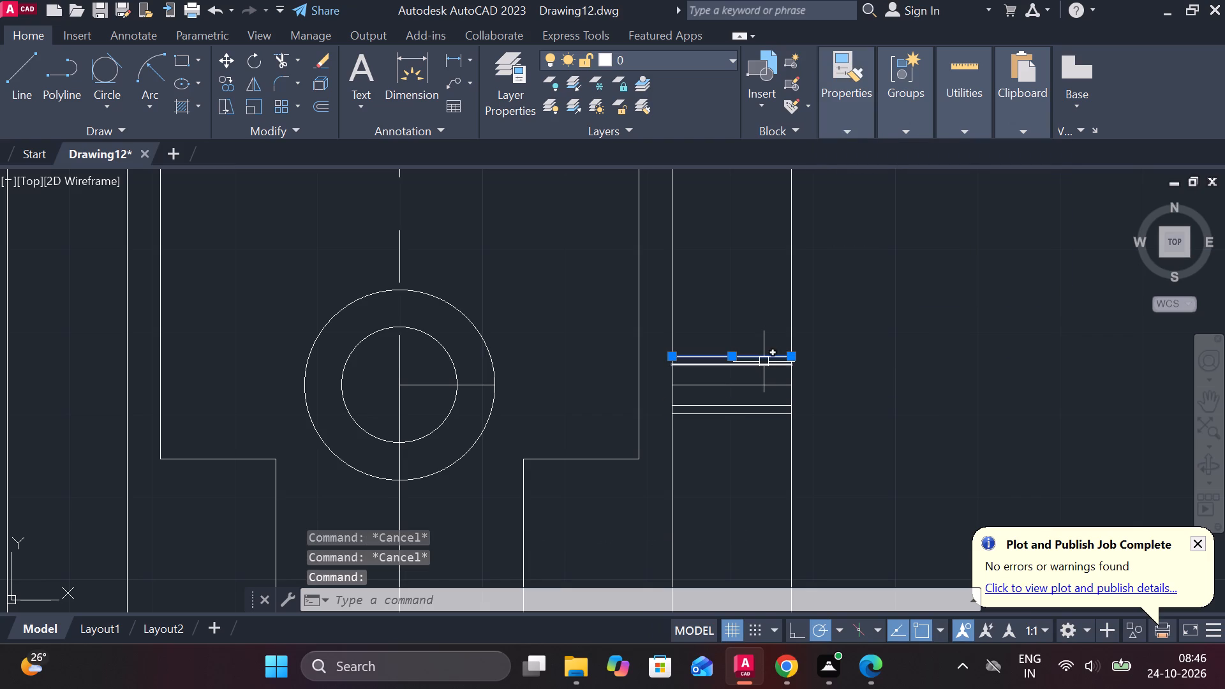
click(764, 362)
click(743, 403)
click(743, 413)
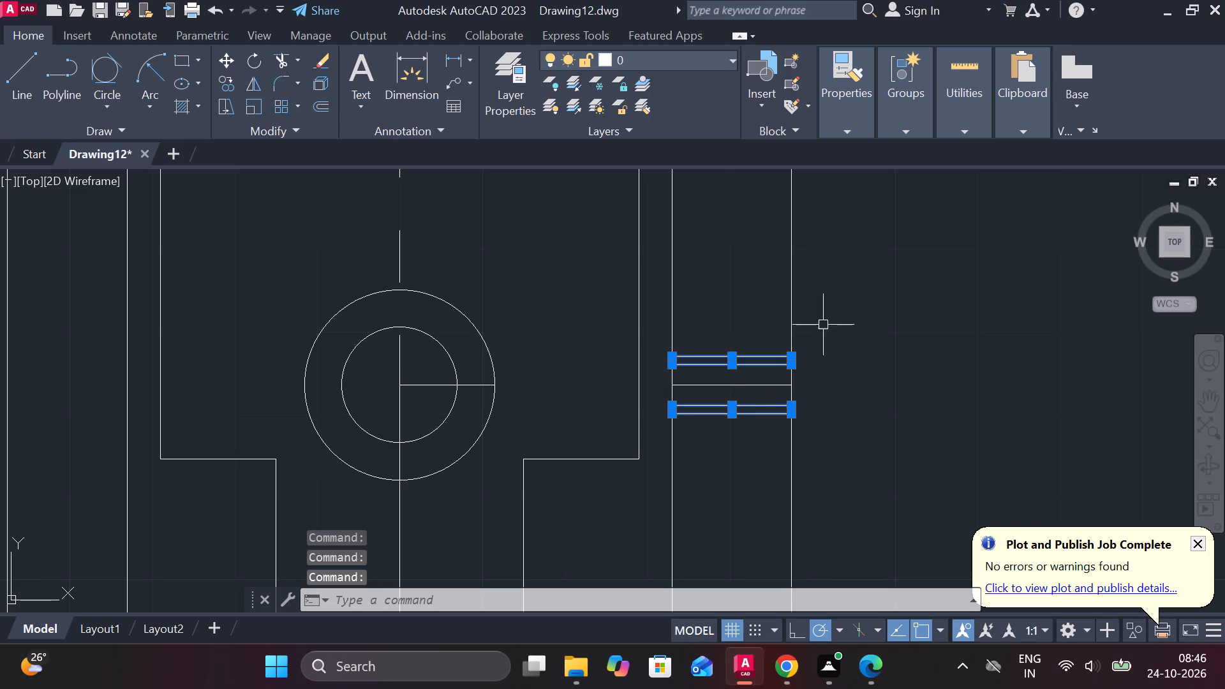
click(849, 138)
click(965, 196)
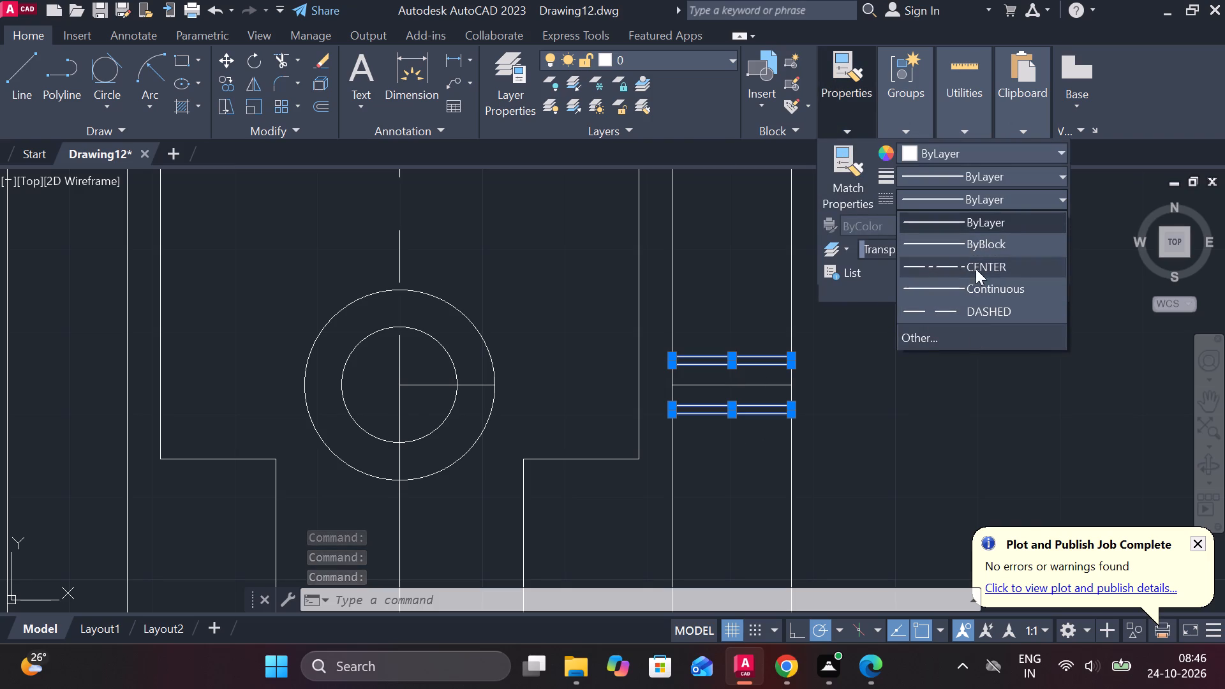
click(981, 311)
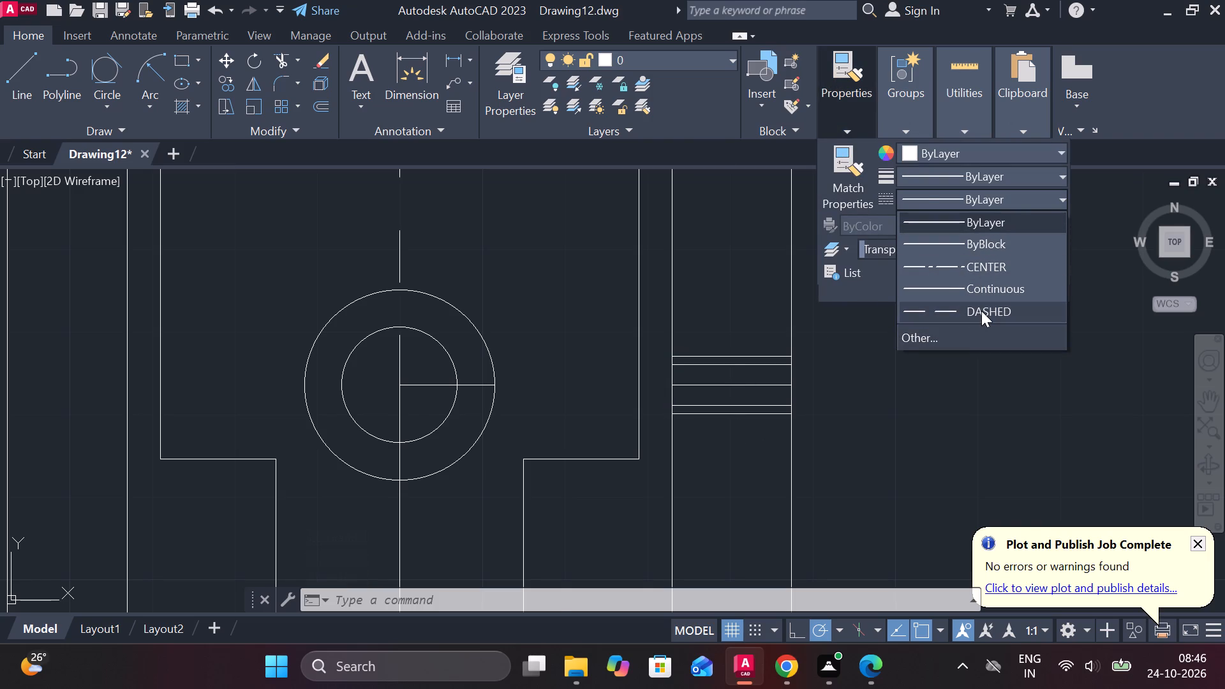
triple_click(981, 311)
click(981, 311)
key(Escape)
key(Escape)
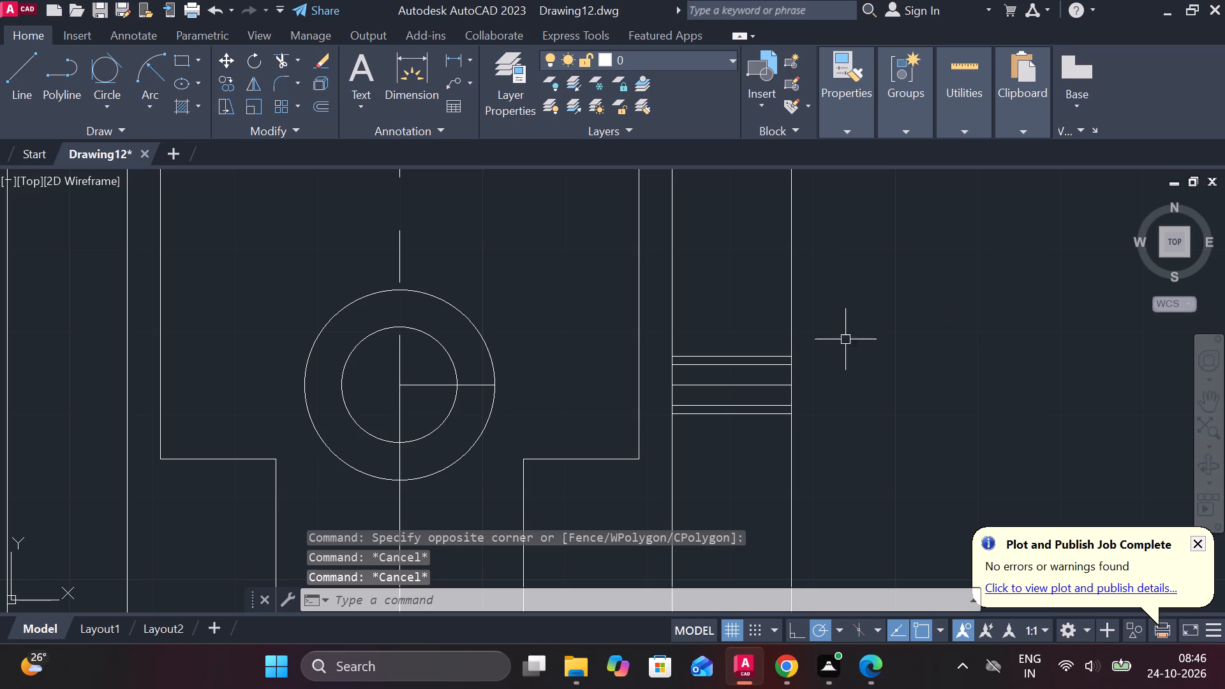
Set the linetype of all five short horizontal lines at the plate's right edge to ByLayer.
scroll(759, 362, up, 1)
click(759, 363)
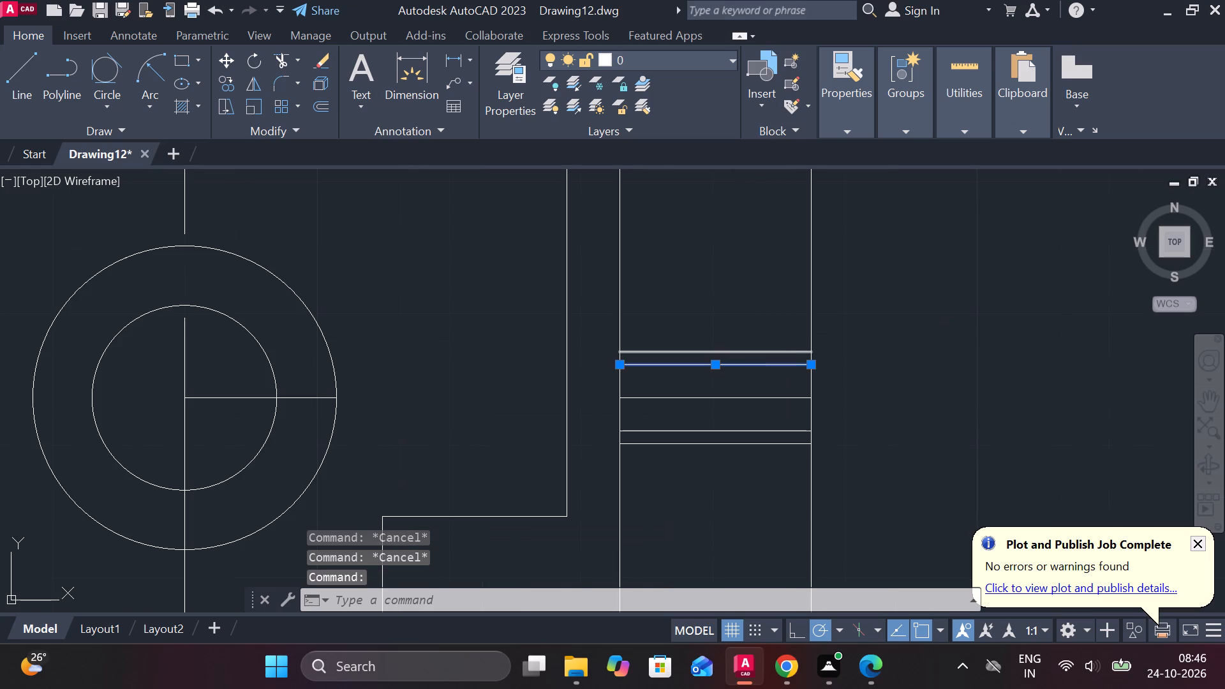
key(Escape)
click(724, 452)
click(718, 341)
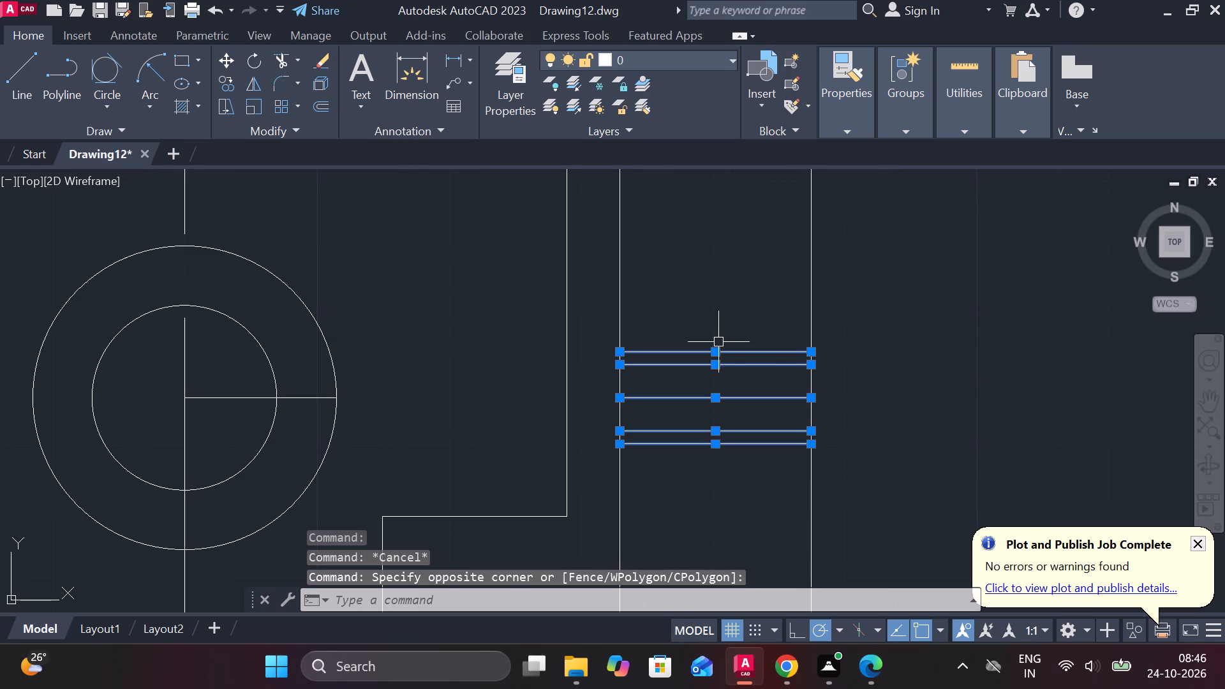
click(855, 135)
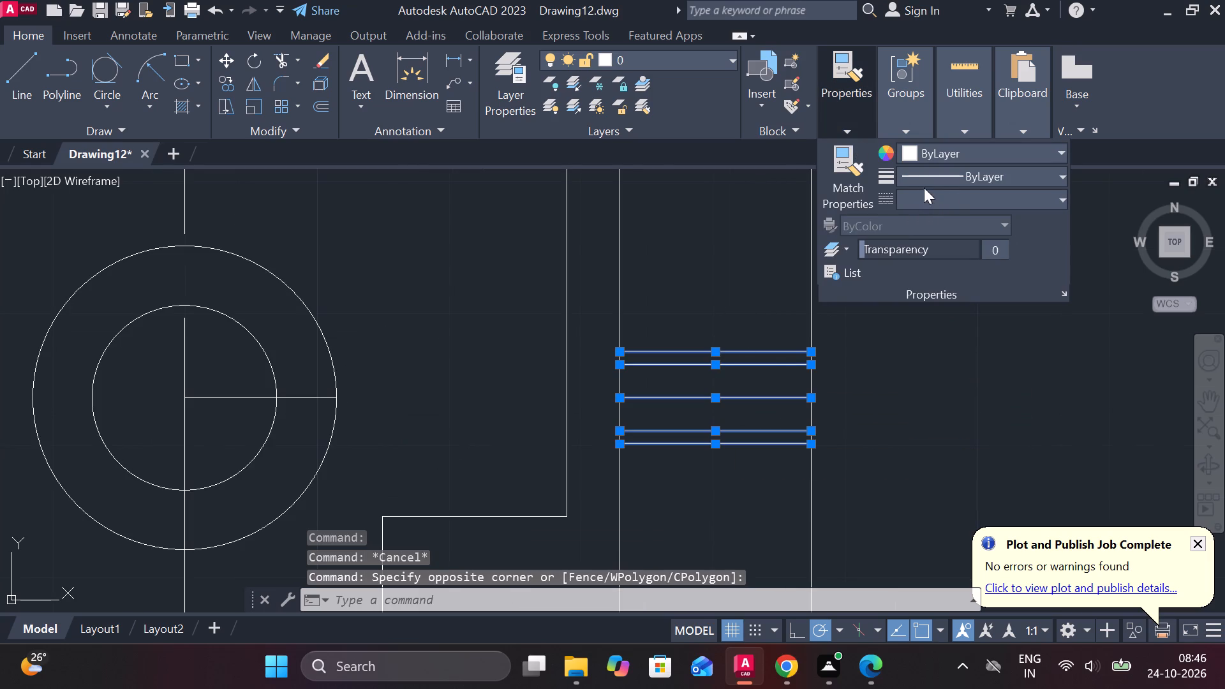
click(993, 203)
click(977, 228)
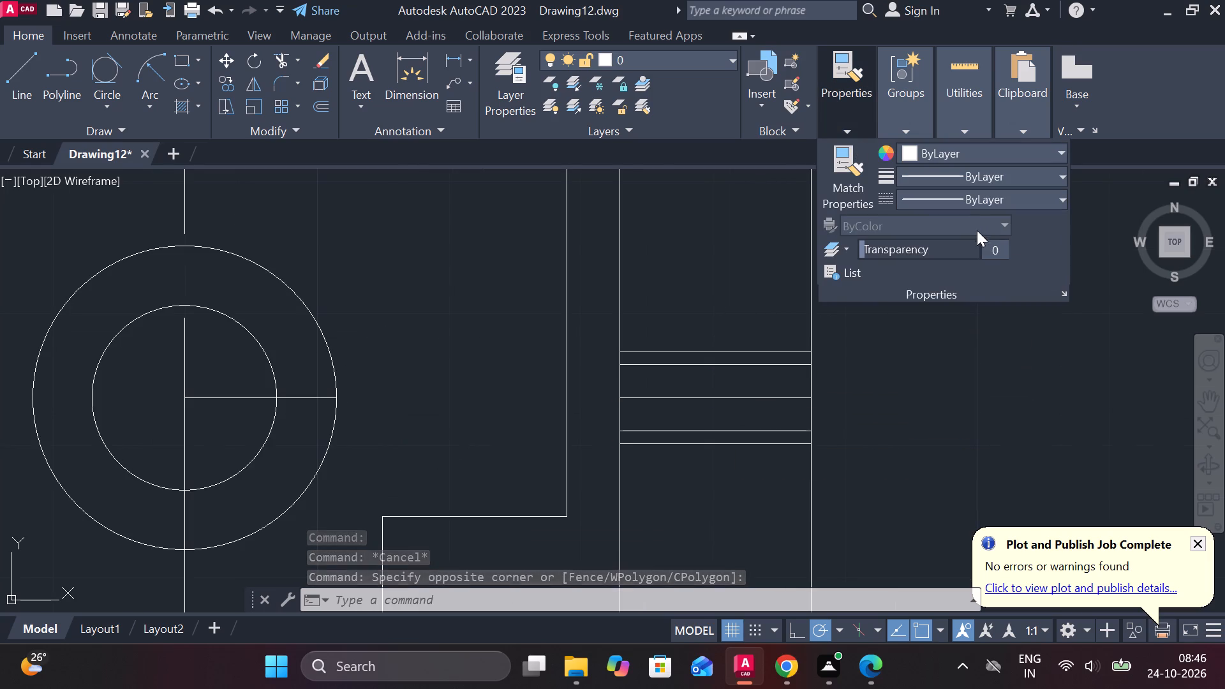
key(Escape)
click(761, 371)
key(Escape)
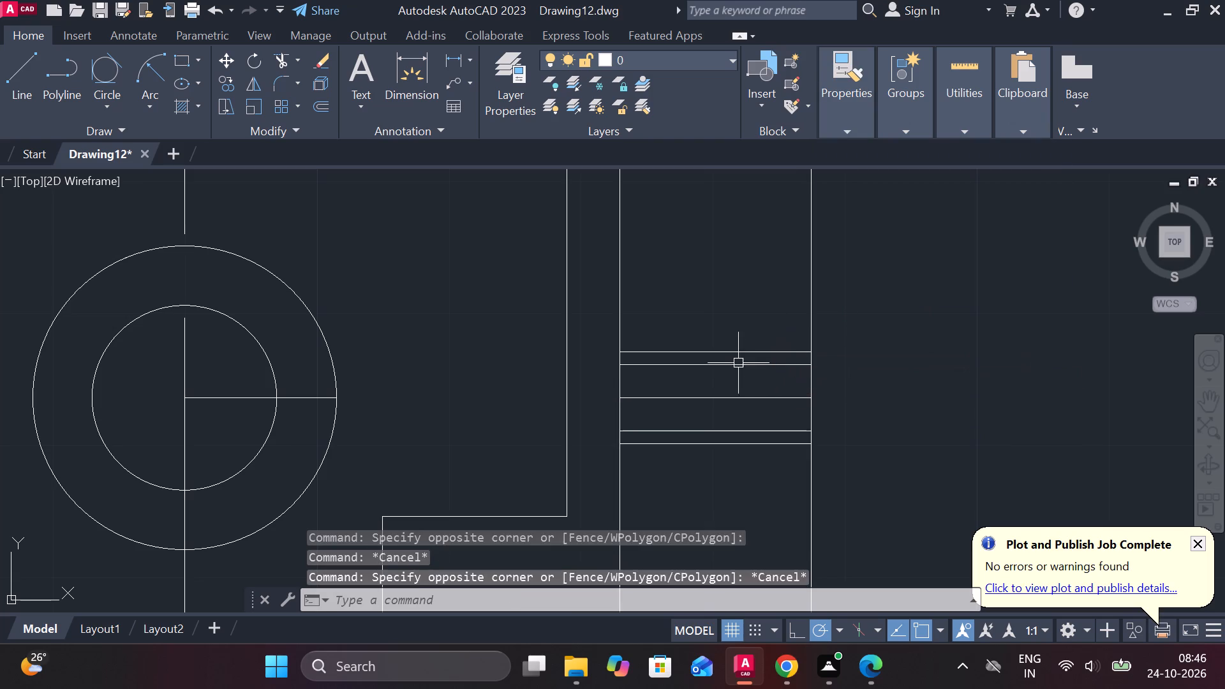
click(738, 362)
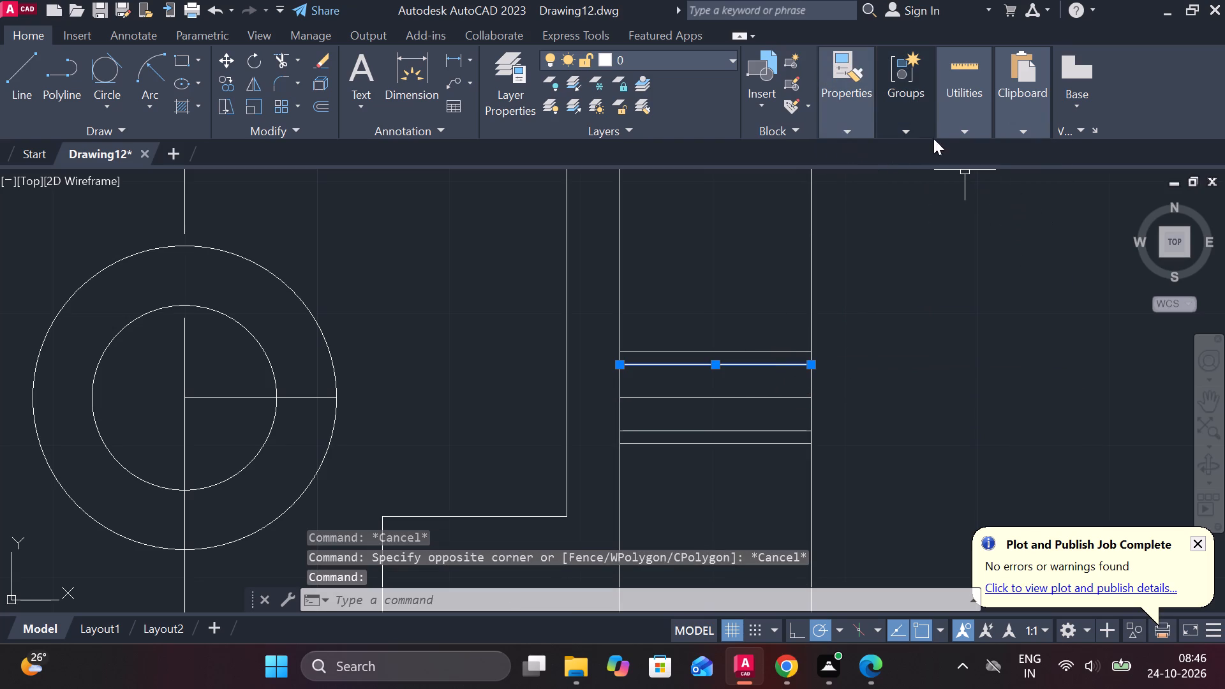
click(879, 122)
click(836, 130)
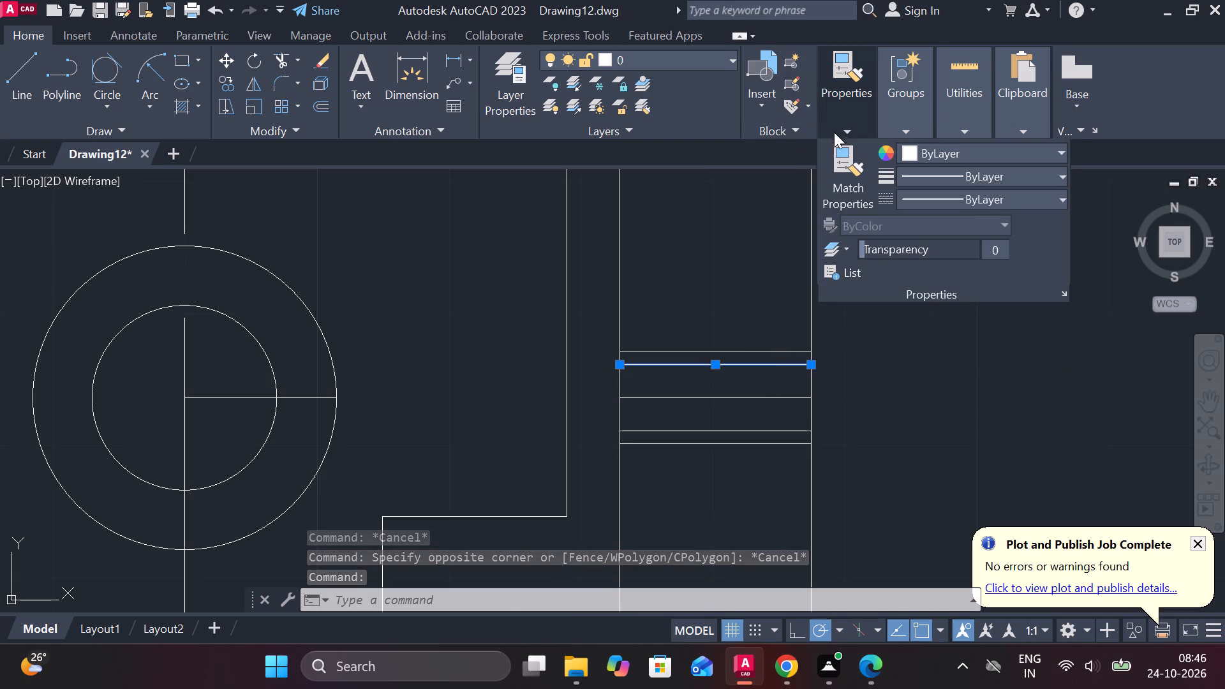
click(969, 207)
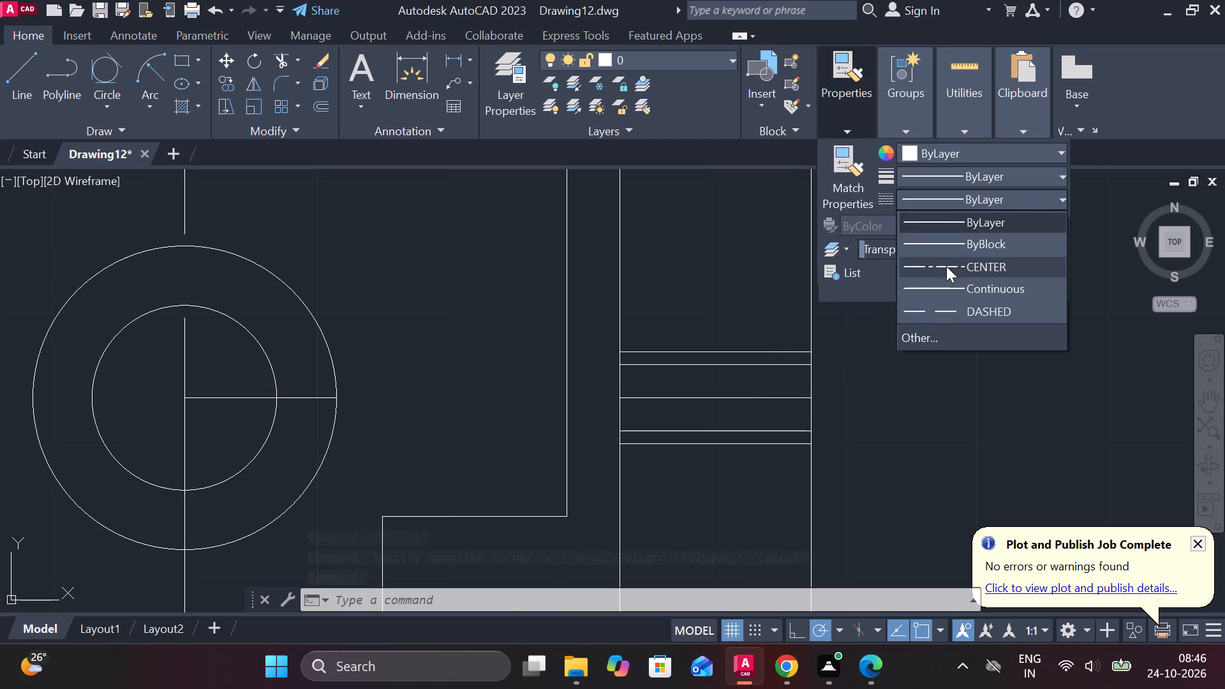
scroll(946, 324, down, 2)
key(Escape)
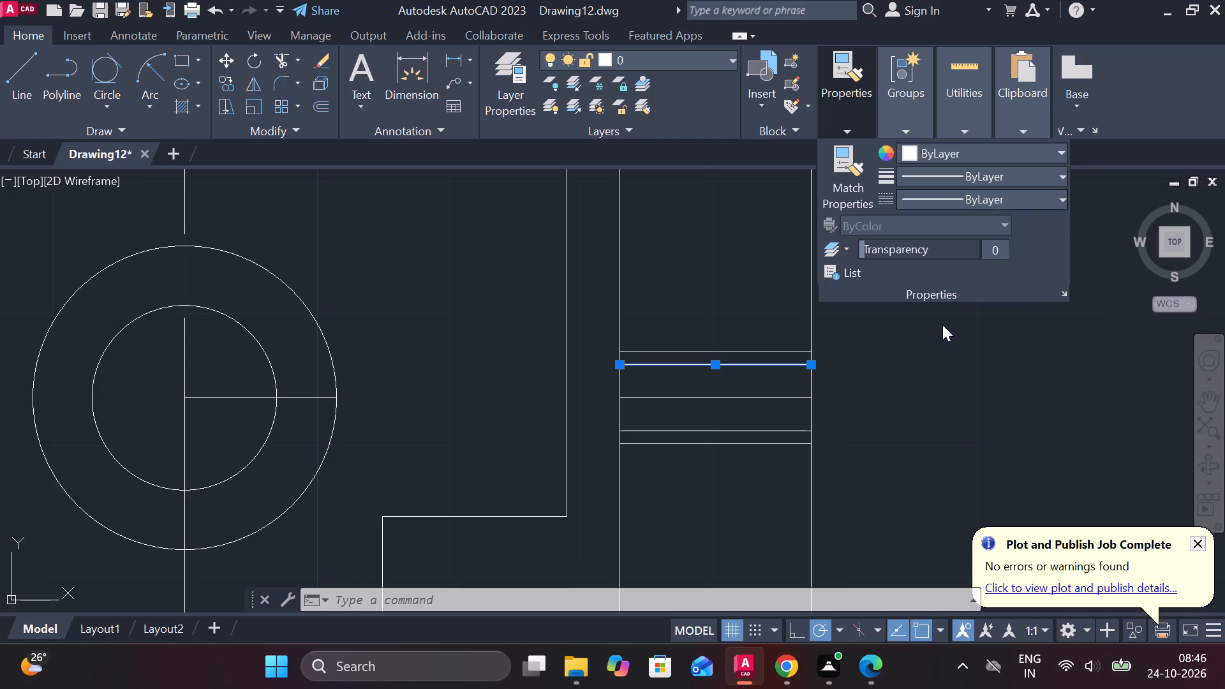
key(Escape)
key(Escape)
Erase the short horizontal line running from the concentric circles' centre to the outer circle.
scroll(856, 377, down, 2)
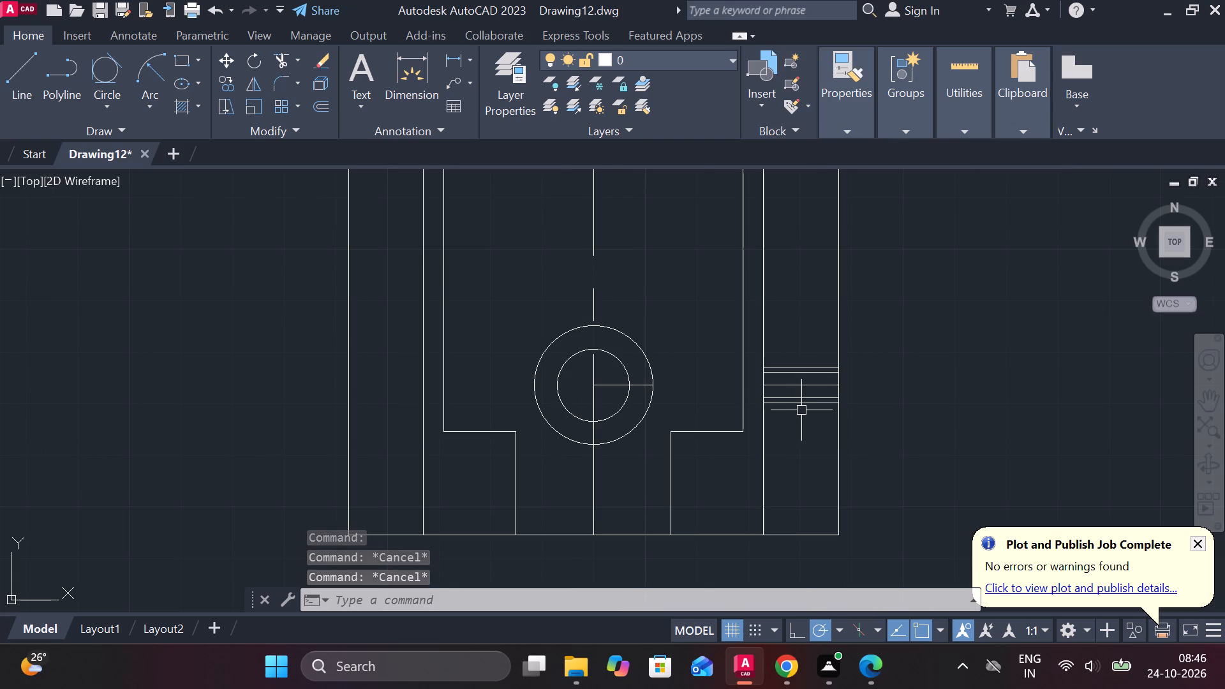
click(604, 388)
text(E)
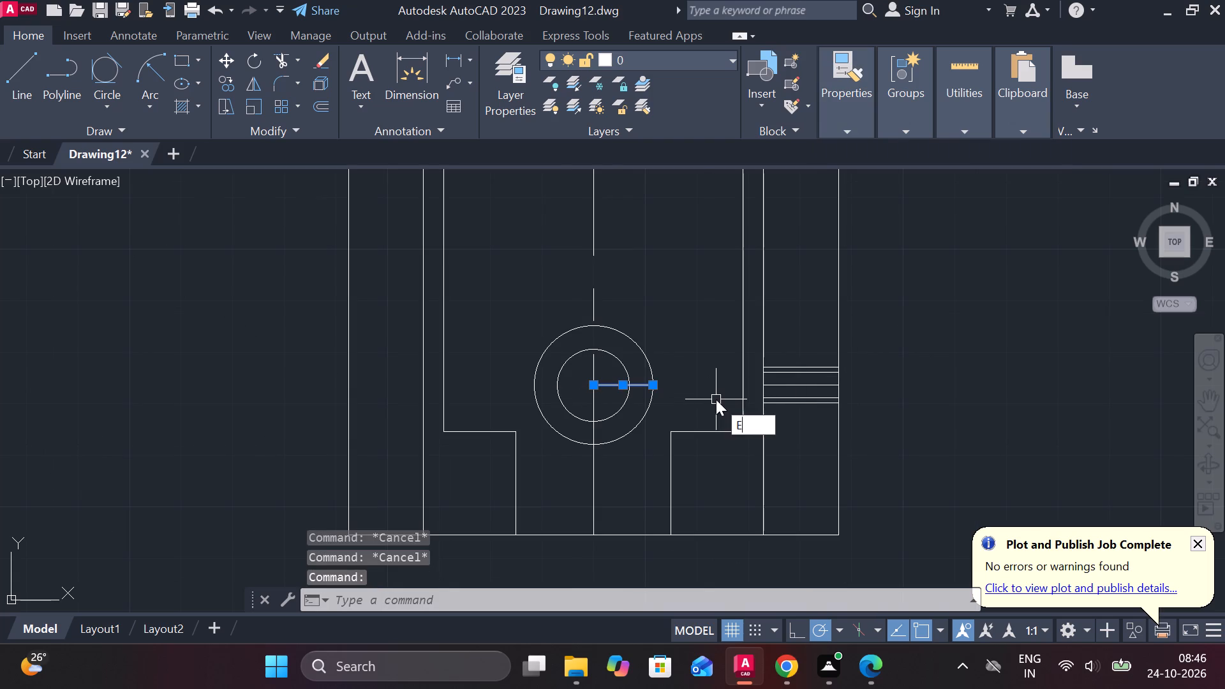
key(space)
Erase the five short horizontal lines at the plate's right edge.
scroll(775, 385, up, 2)
click(833, 477)
click(835, 308)
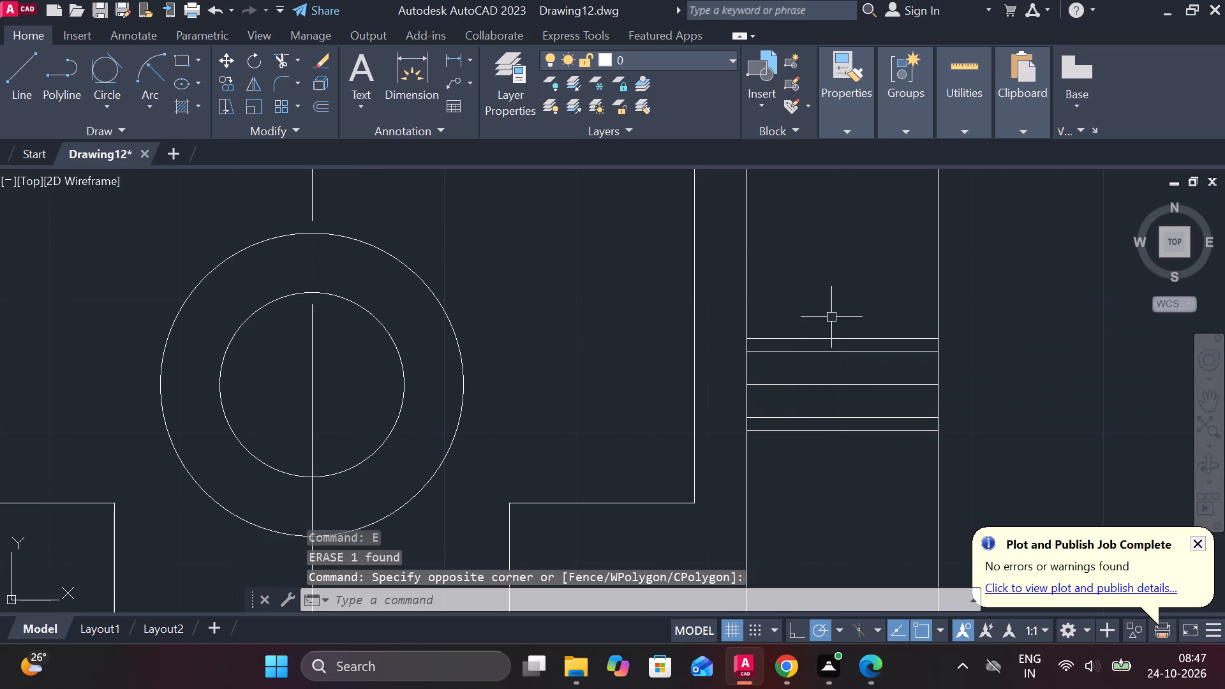
drag(872, 452, 863, 438)
click(787, 275)
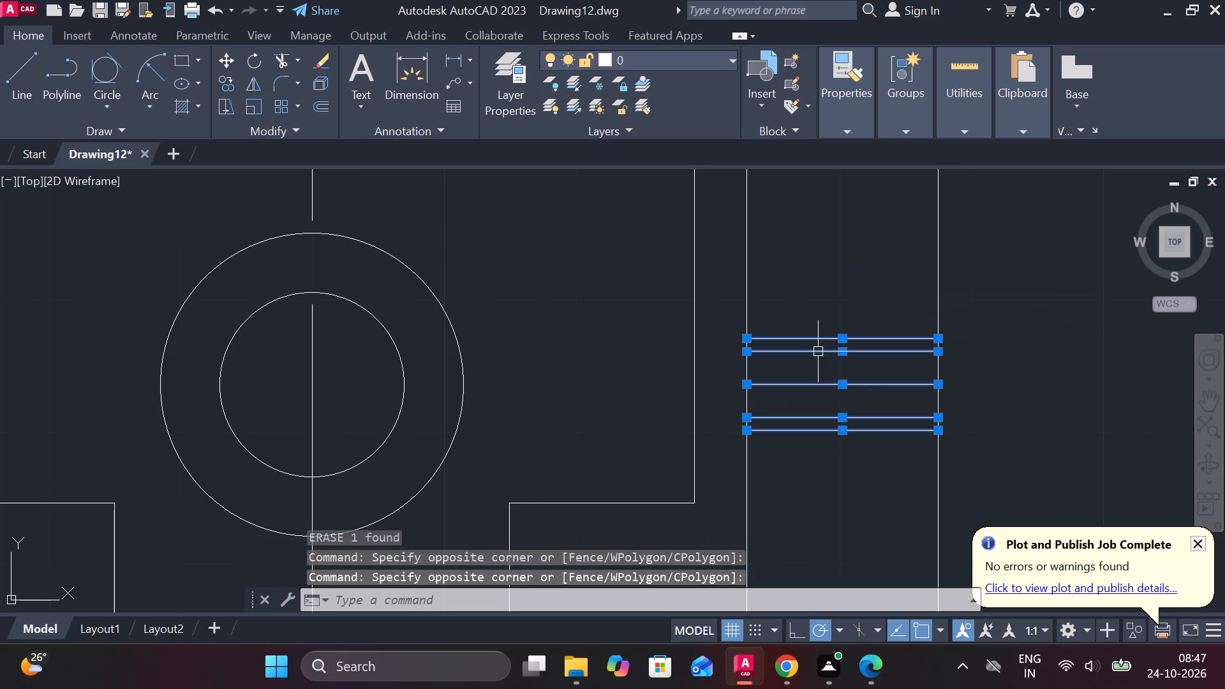
text(E)
key(space)
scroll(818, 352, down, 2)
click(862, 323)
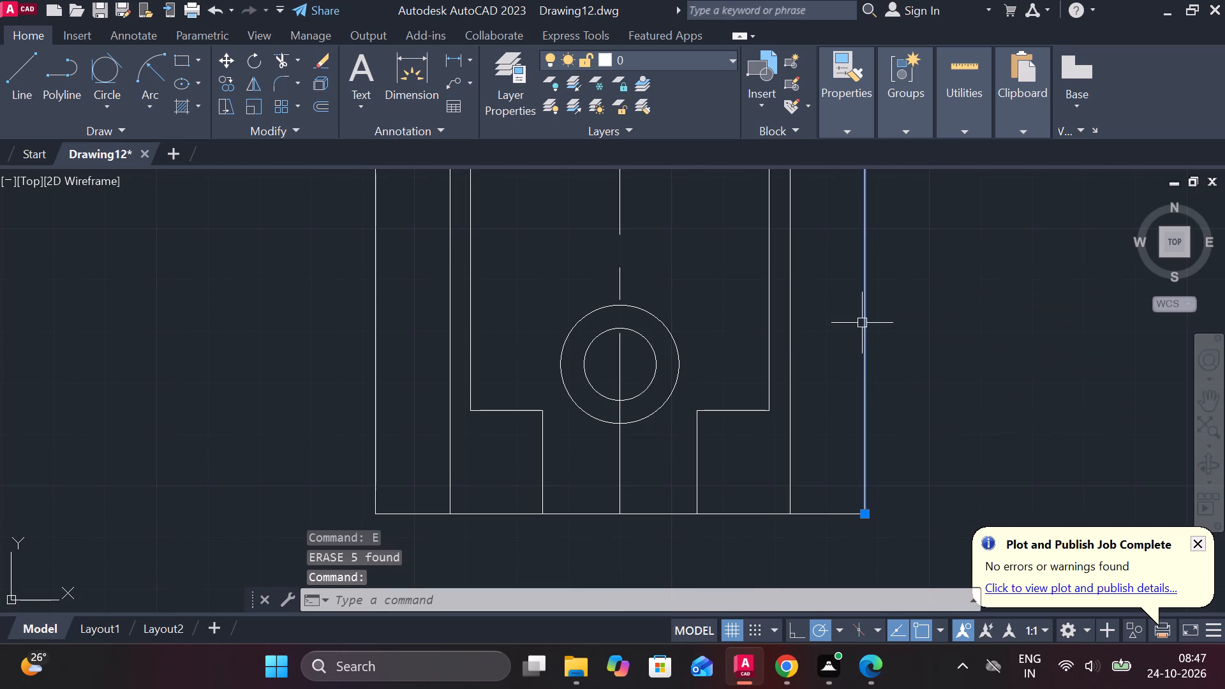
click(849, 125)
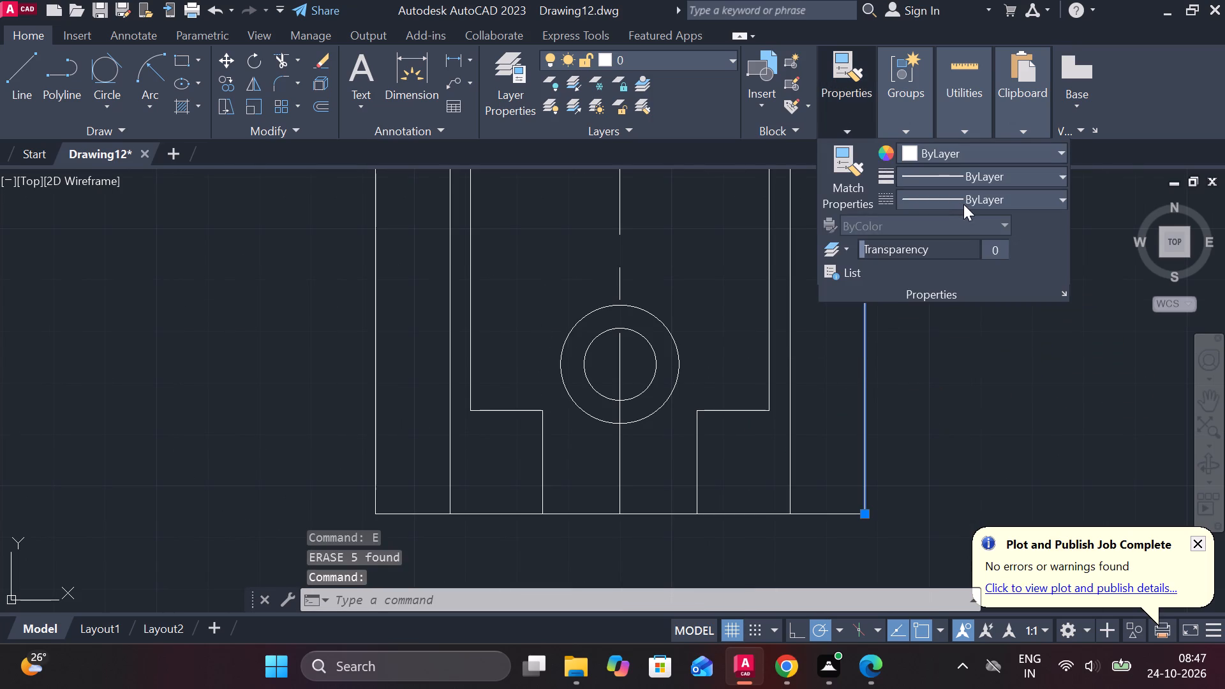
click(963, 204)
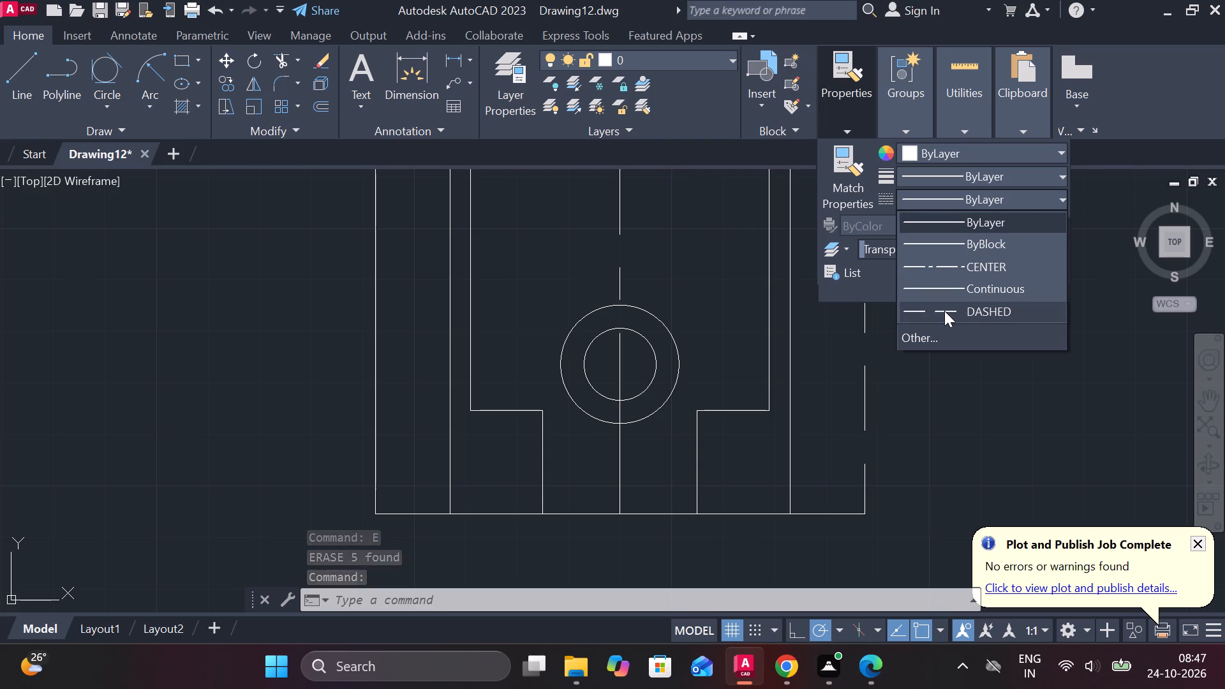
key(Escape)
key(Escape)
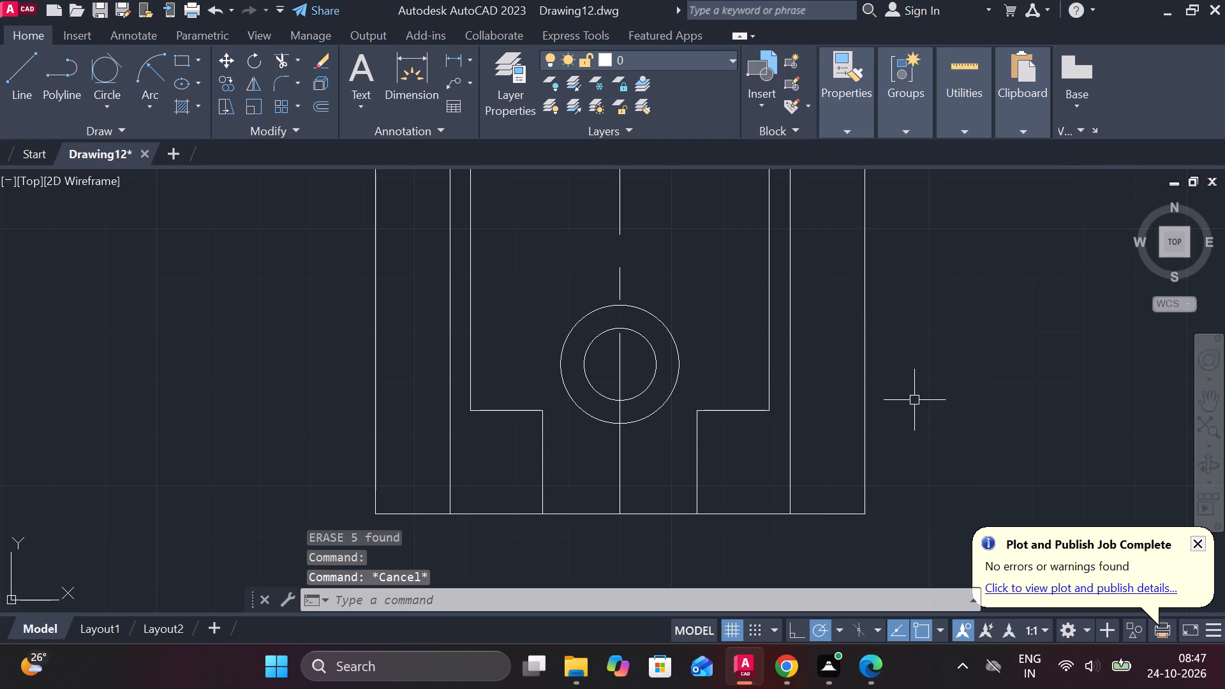
Draw a horizontal line about 59 long from the concentric circles' centre past the plate's right edge.
scroll(914, 400, down, 1)
key(k)
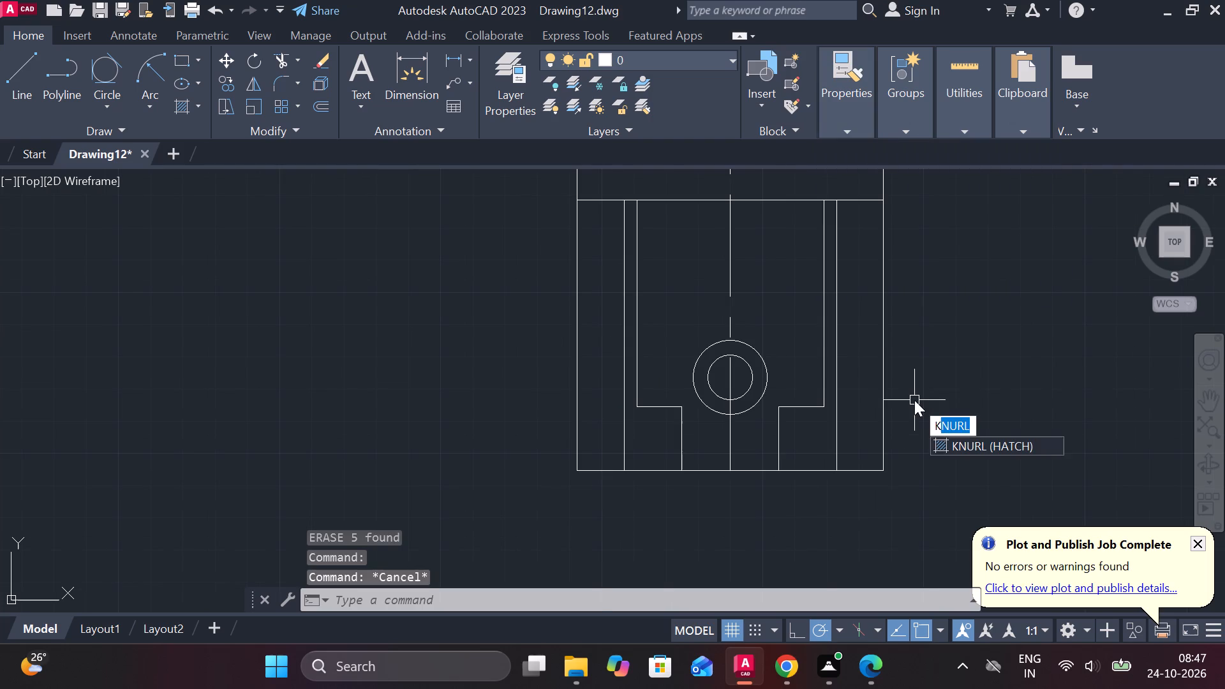
key(Escape)
key(l)
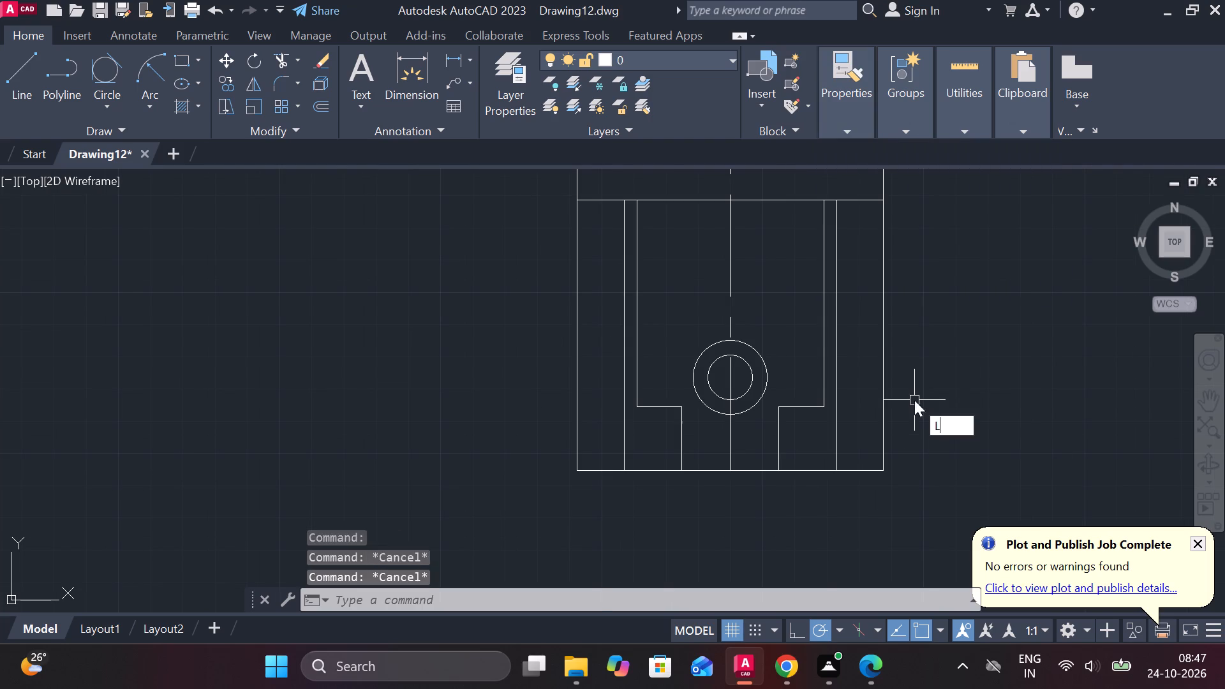
key(Return)
scroll(722, 376, up, 2)
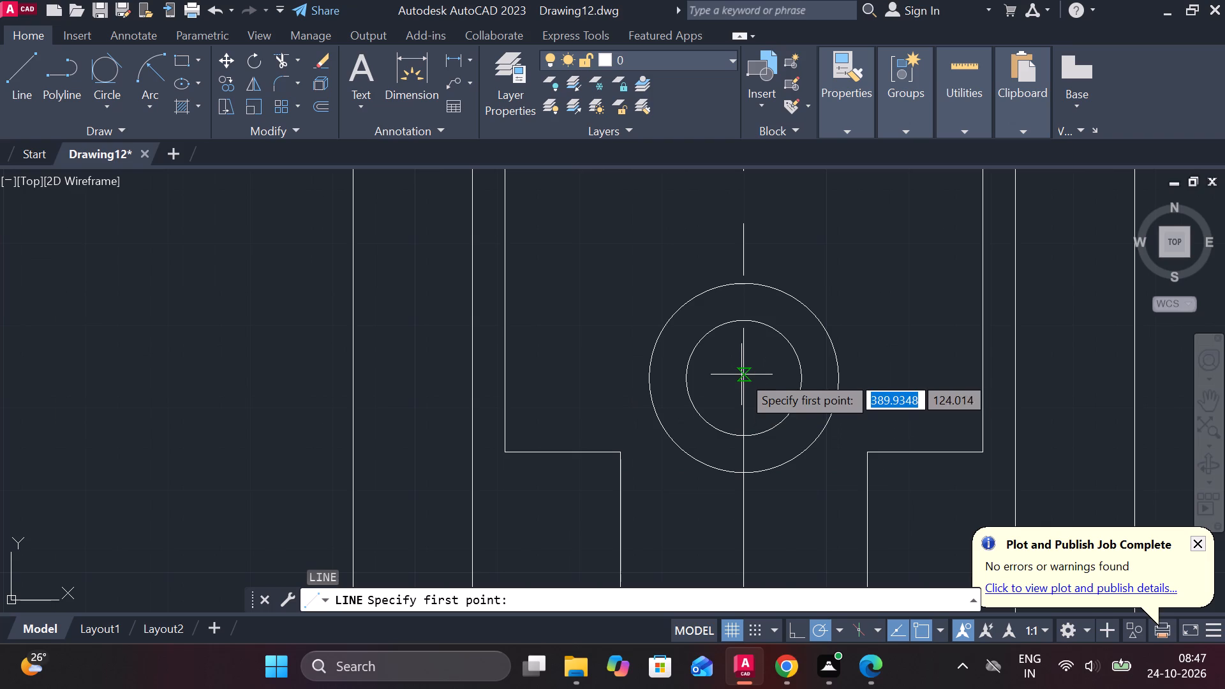
click(750, 374)
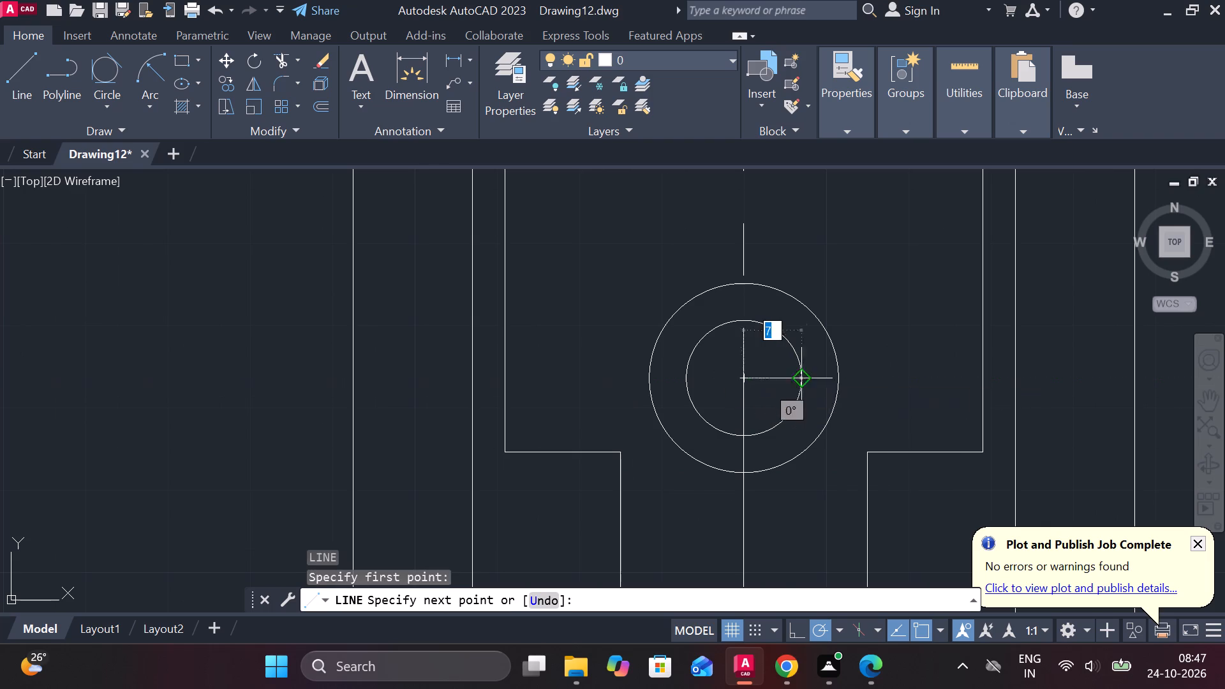
scroll(824, 367, down, 1)
middle_drag(831, 367, 744, 367)
click(990, 379)
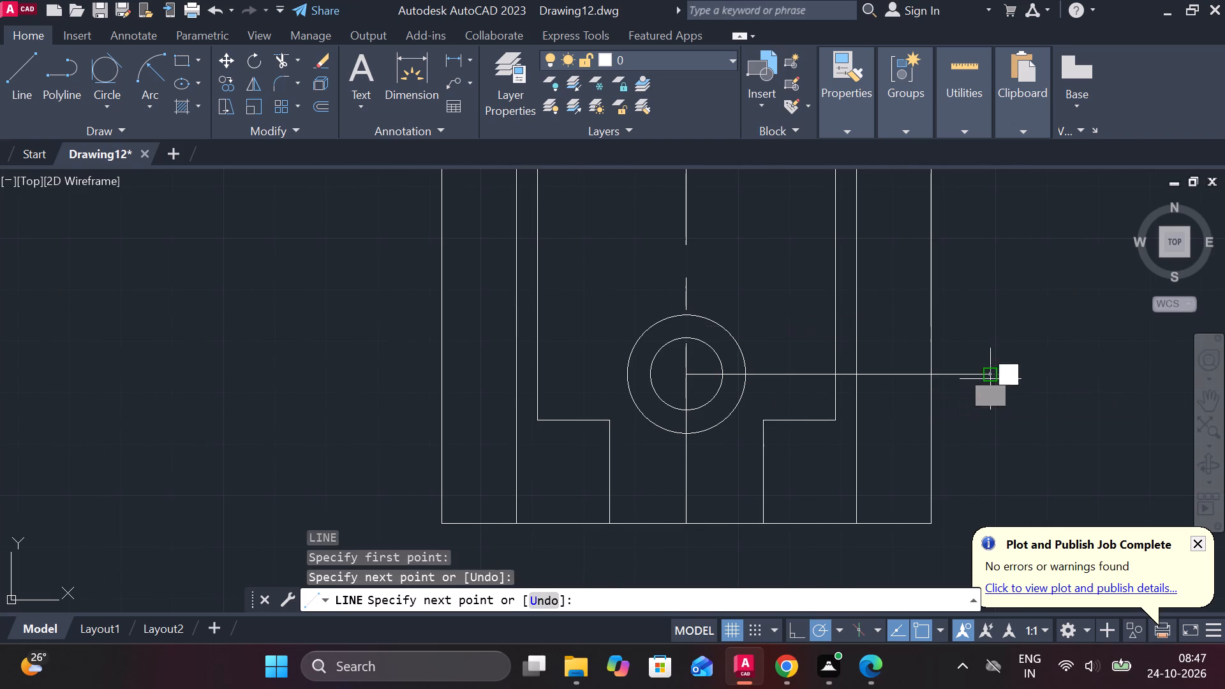
key(Escape)
Offset the long horizontal line from the circles' centre by 3.5 both above and below.
click(913, 374)
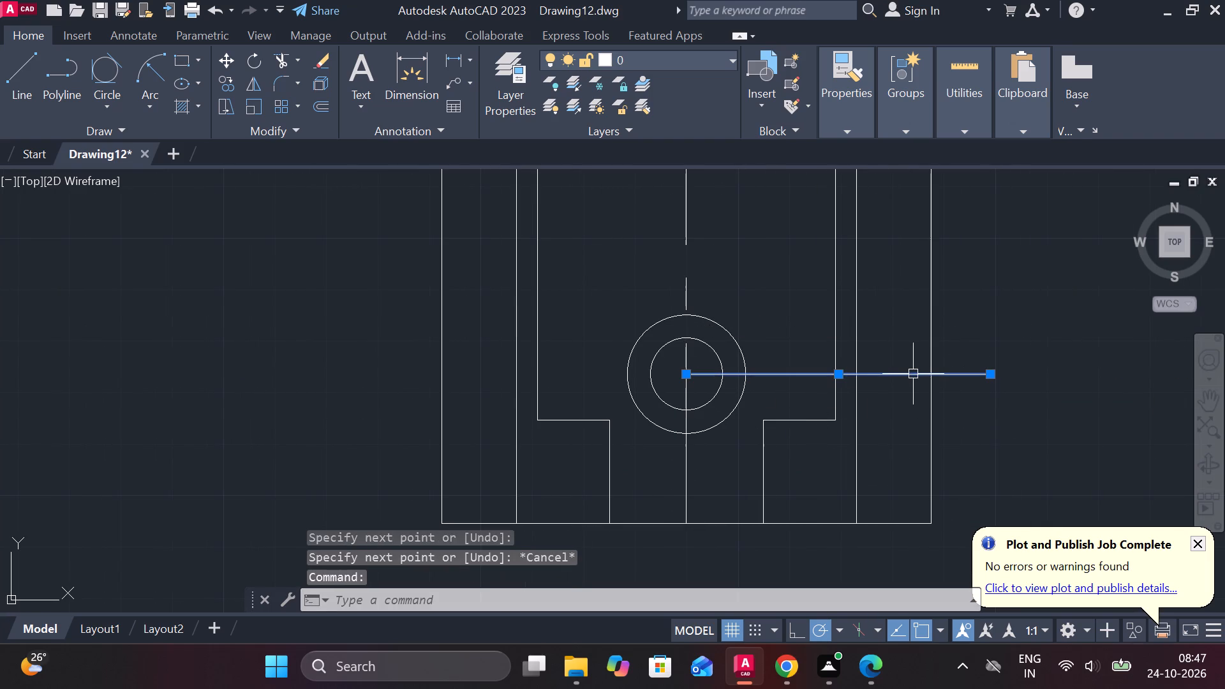
key(o)
key(Return)
key(Return)
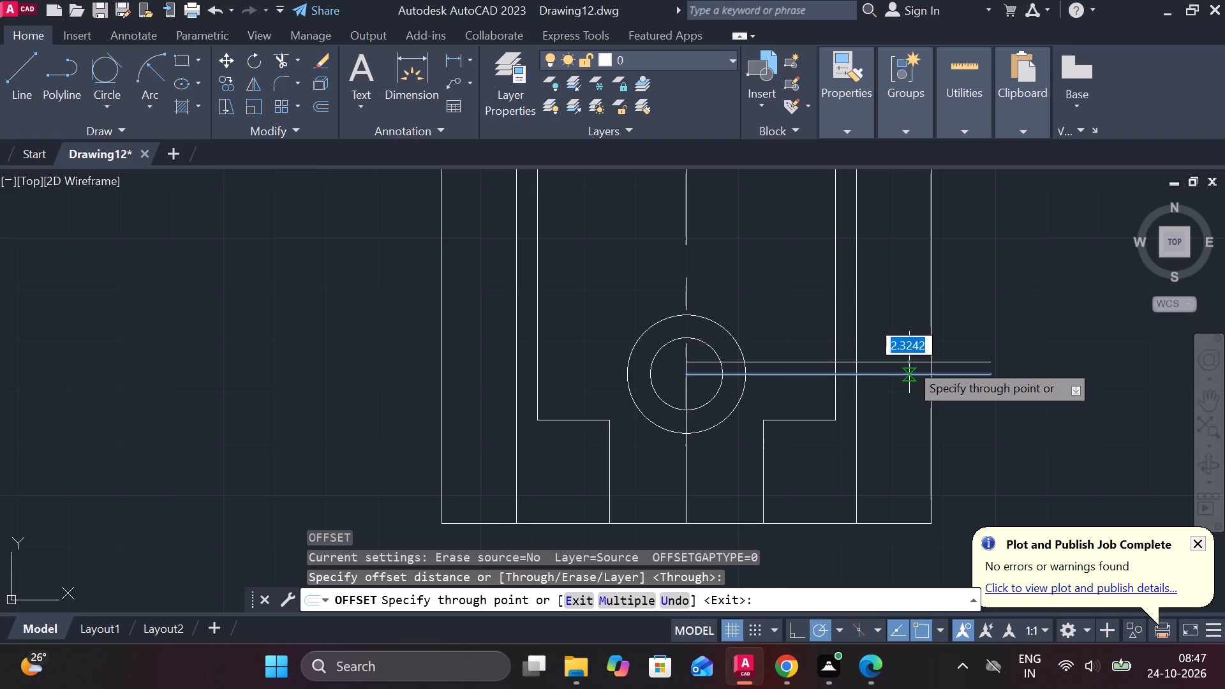
text(3.5)
key(space)
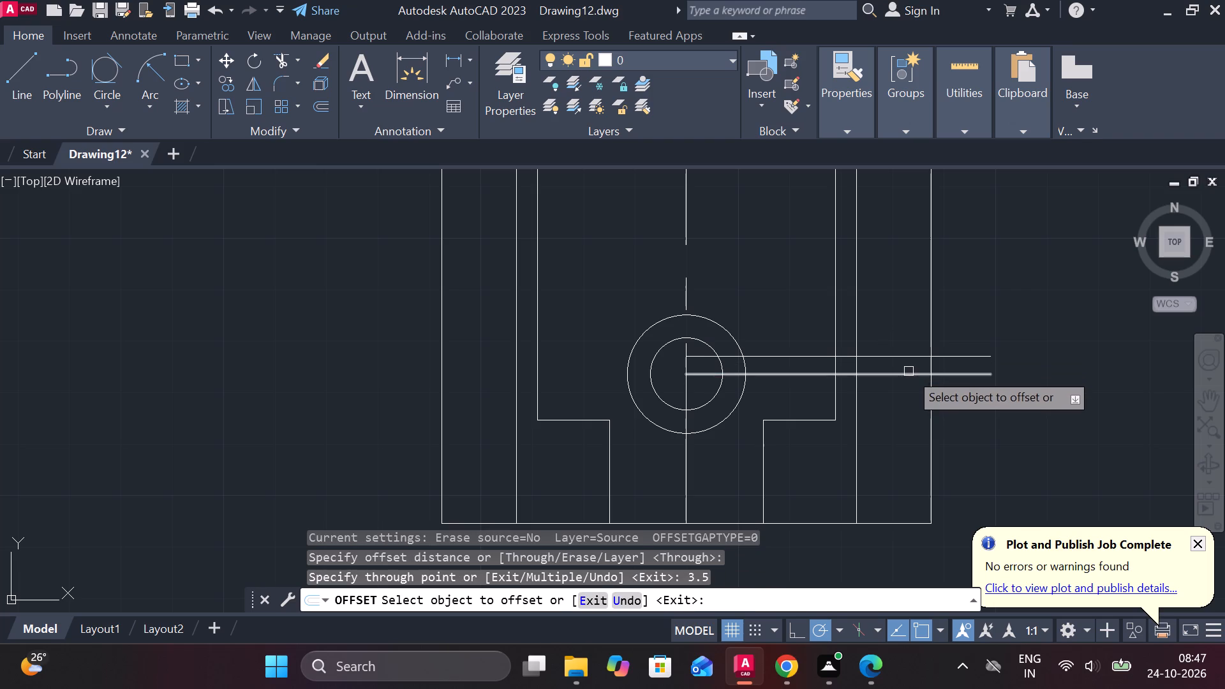
click(909, 371)
text(3.5)
key(Return)
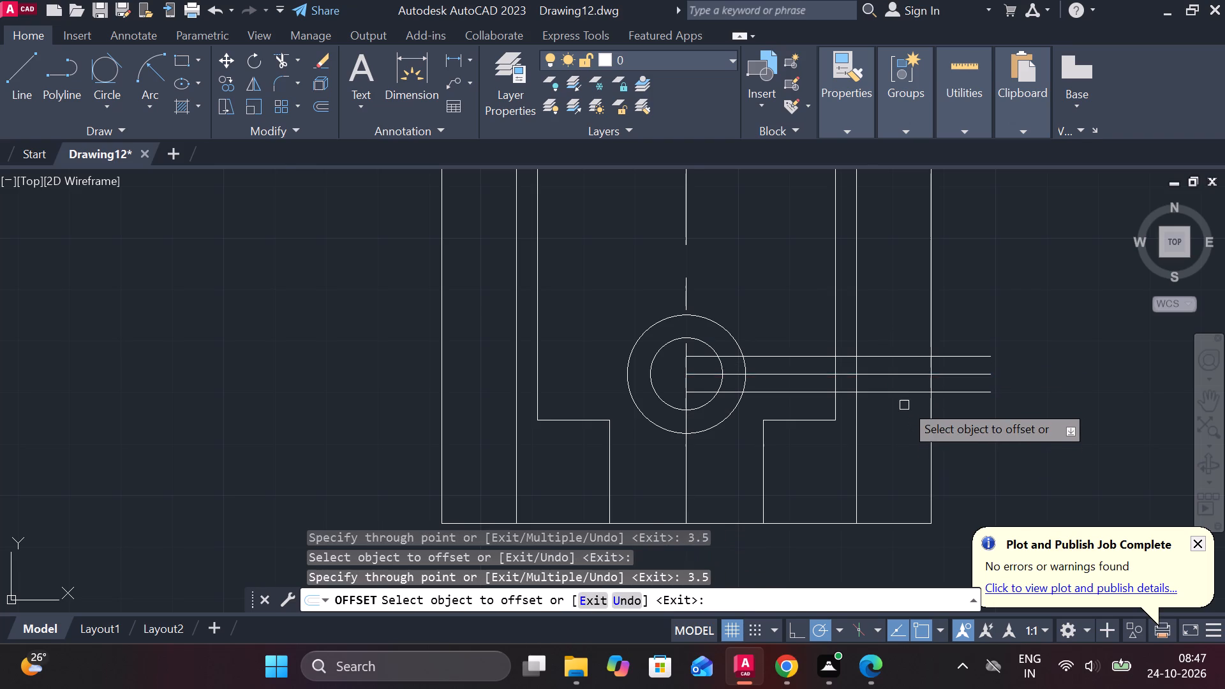
Offset the upper and lower long horizontal lines by 1 inward, toward the middle line.
scroll(904, 396, up, 1)
click(888, 332)
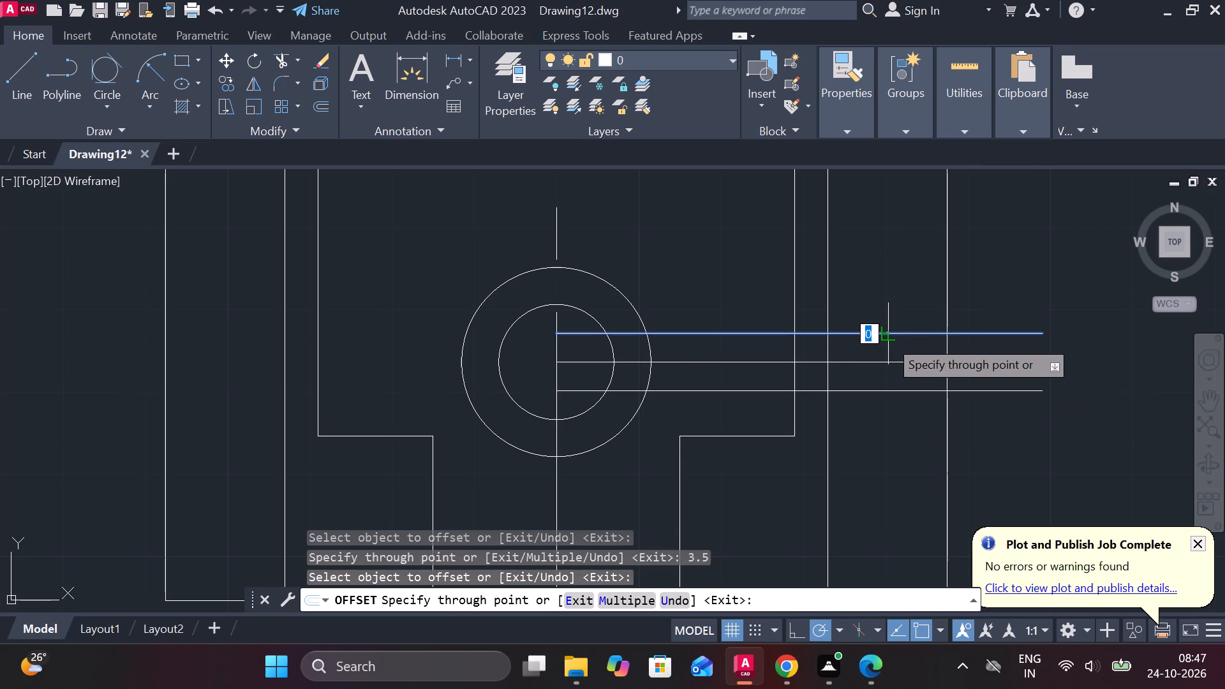
scroll(888, 339, up, 2)
text(1)
key(space)
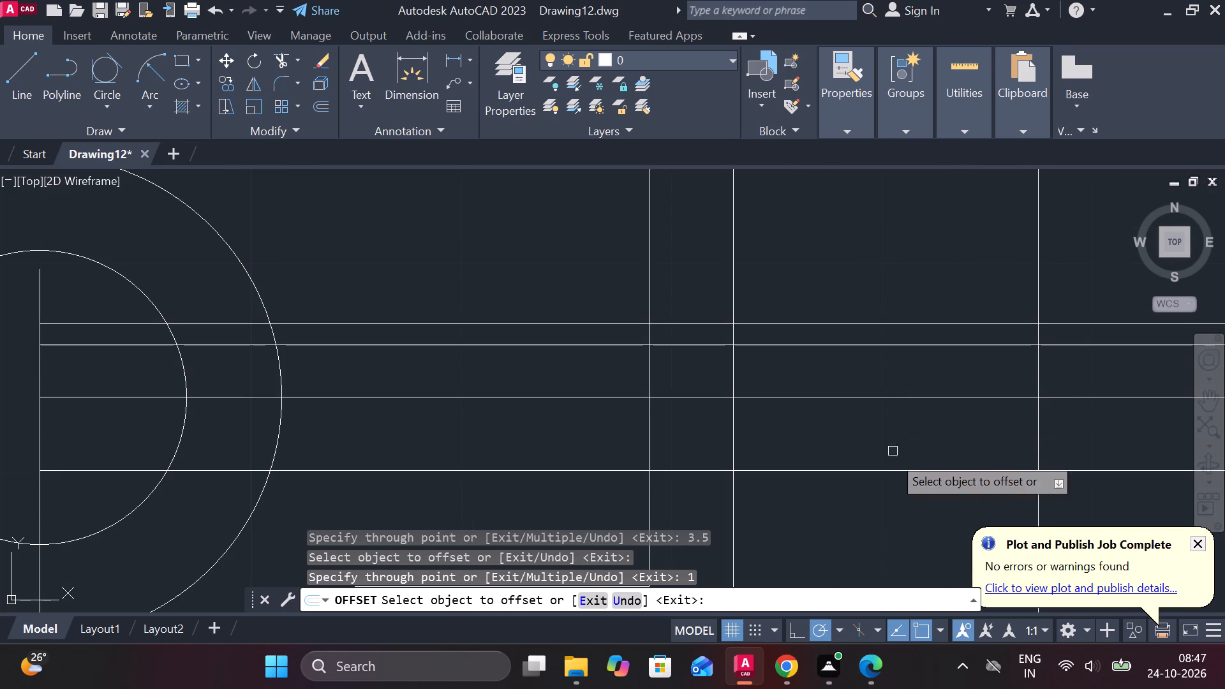
click(879, 474)
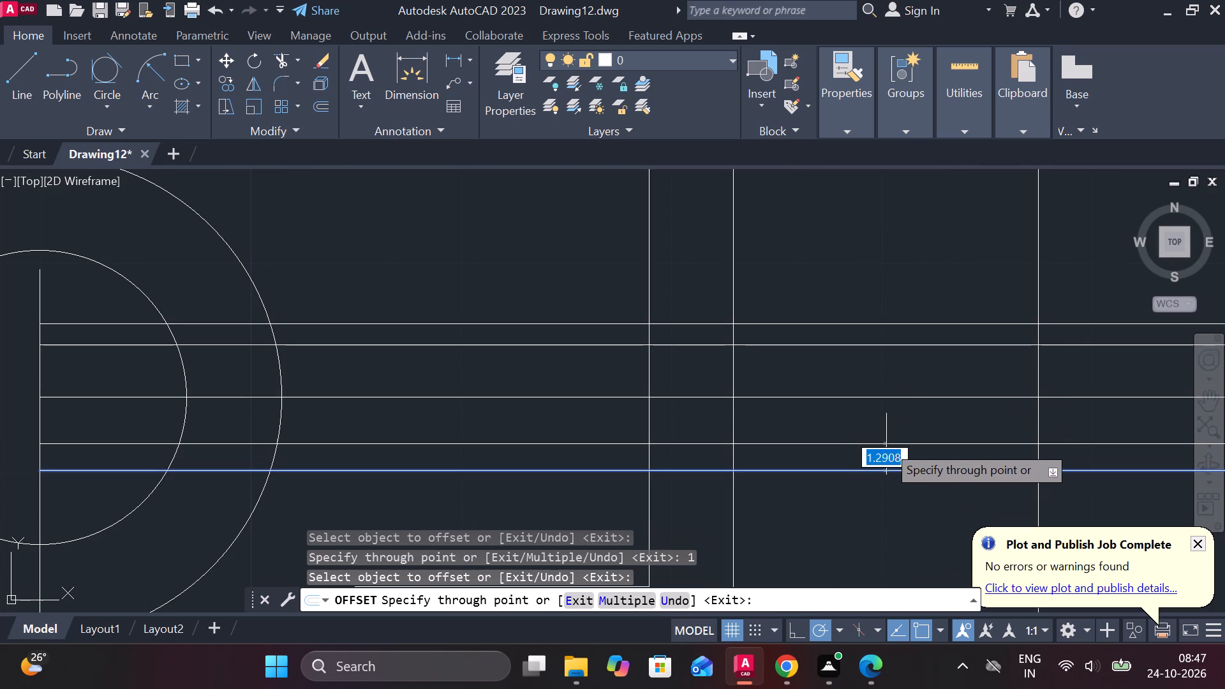
text(1)
key(space)
scroll(891, 448, down, 2)
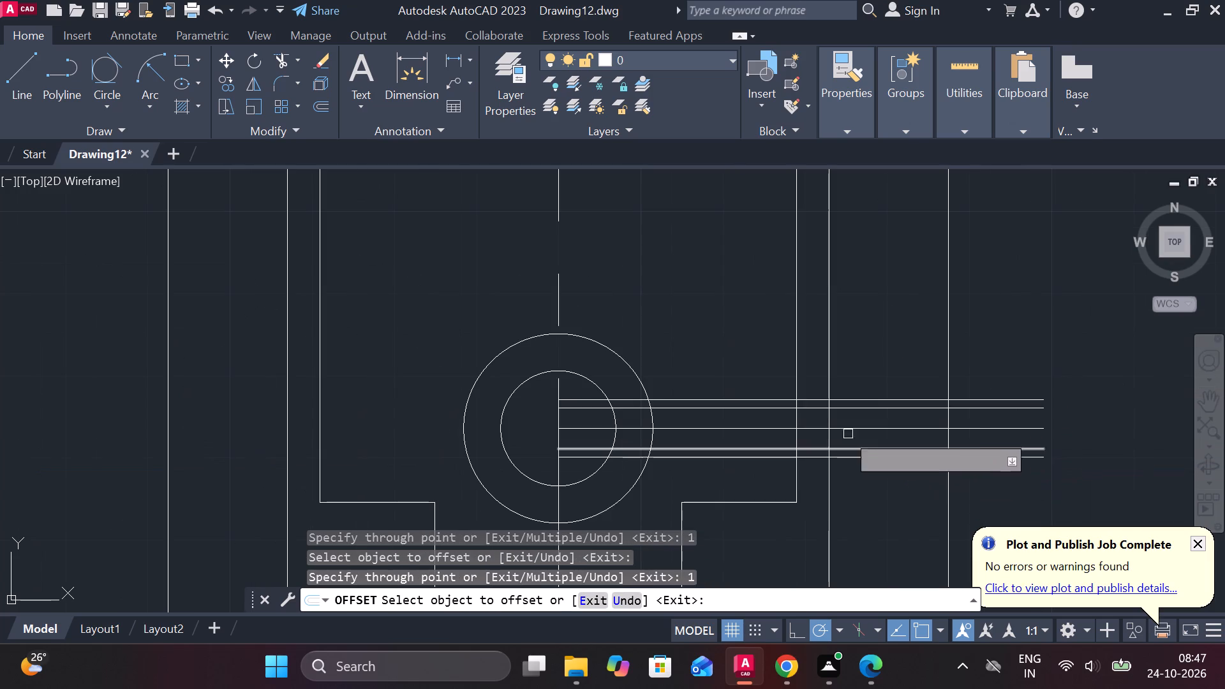
key(Escape)
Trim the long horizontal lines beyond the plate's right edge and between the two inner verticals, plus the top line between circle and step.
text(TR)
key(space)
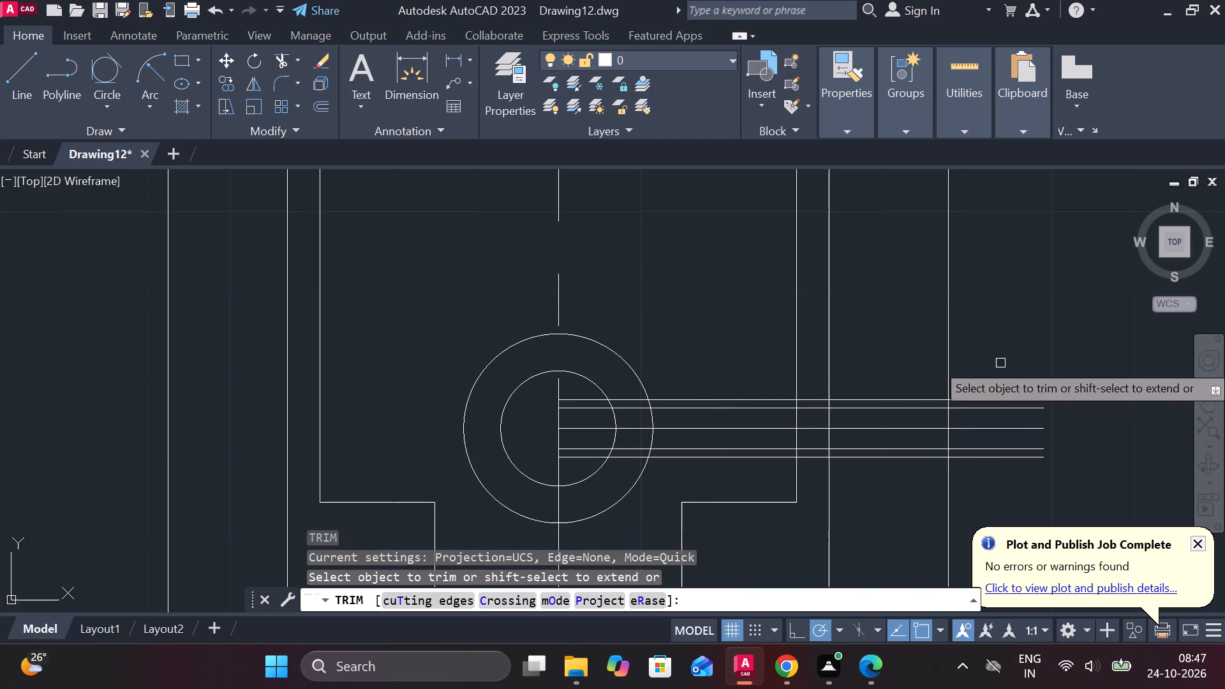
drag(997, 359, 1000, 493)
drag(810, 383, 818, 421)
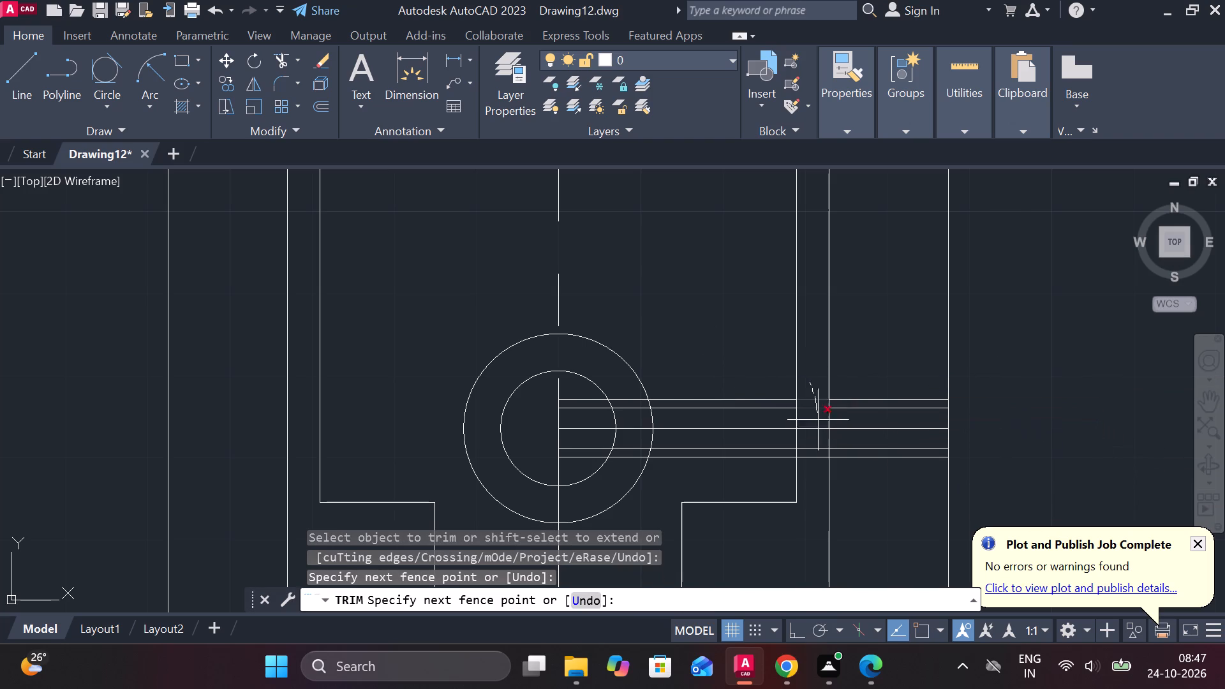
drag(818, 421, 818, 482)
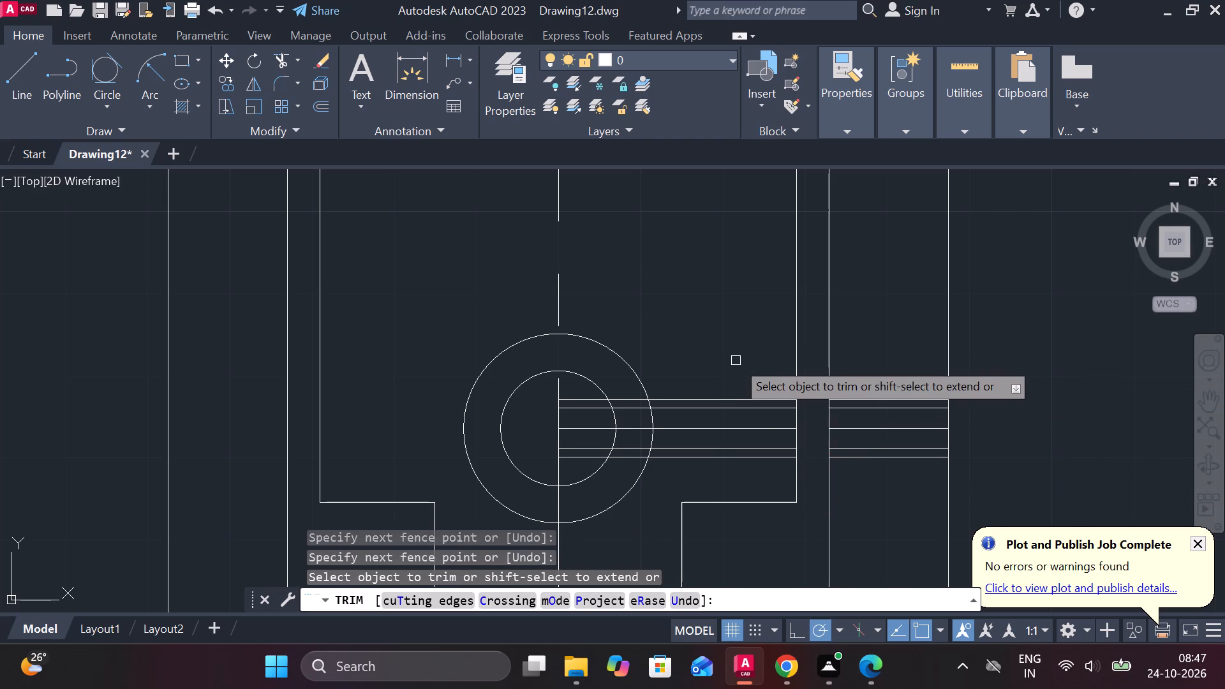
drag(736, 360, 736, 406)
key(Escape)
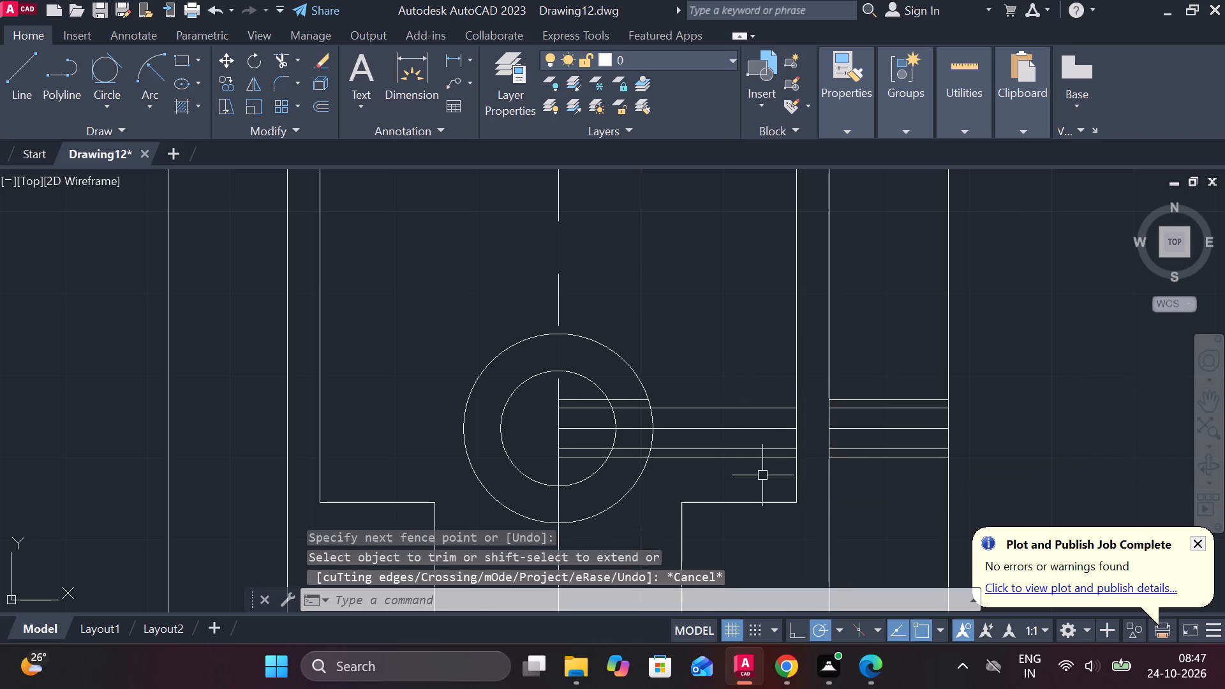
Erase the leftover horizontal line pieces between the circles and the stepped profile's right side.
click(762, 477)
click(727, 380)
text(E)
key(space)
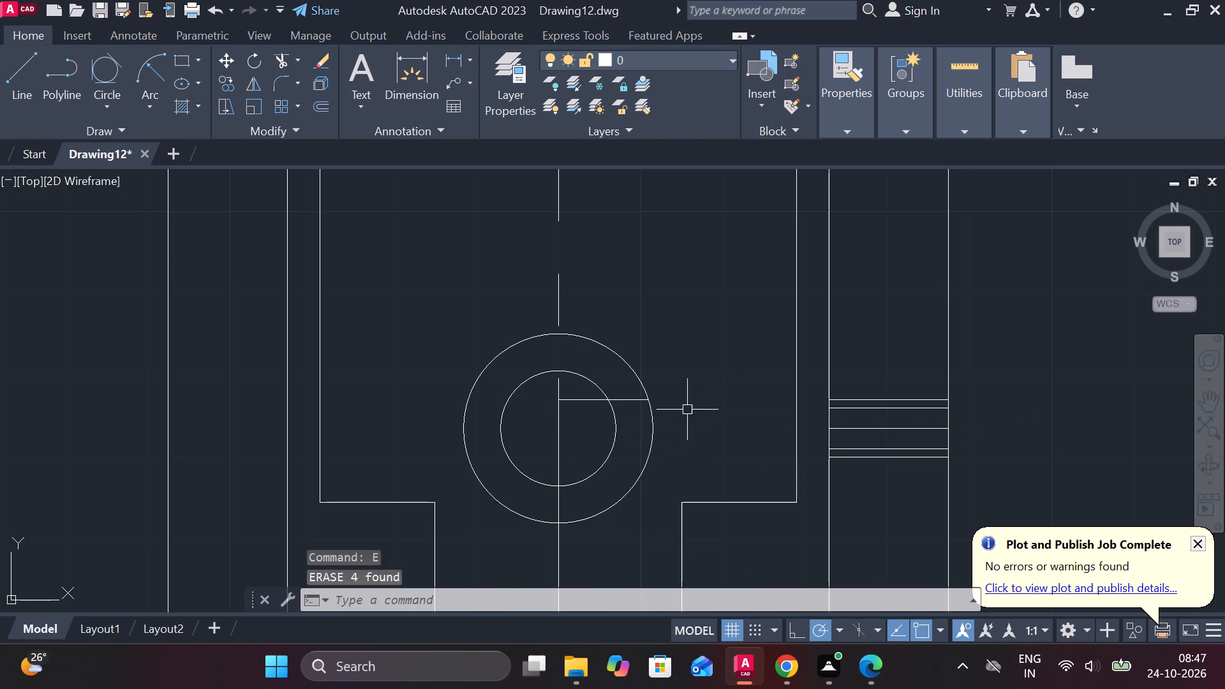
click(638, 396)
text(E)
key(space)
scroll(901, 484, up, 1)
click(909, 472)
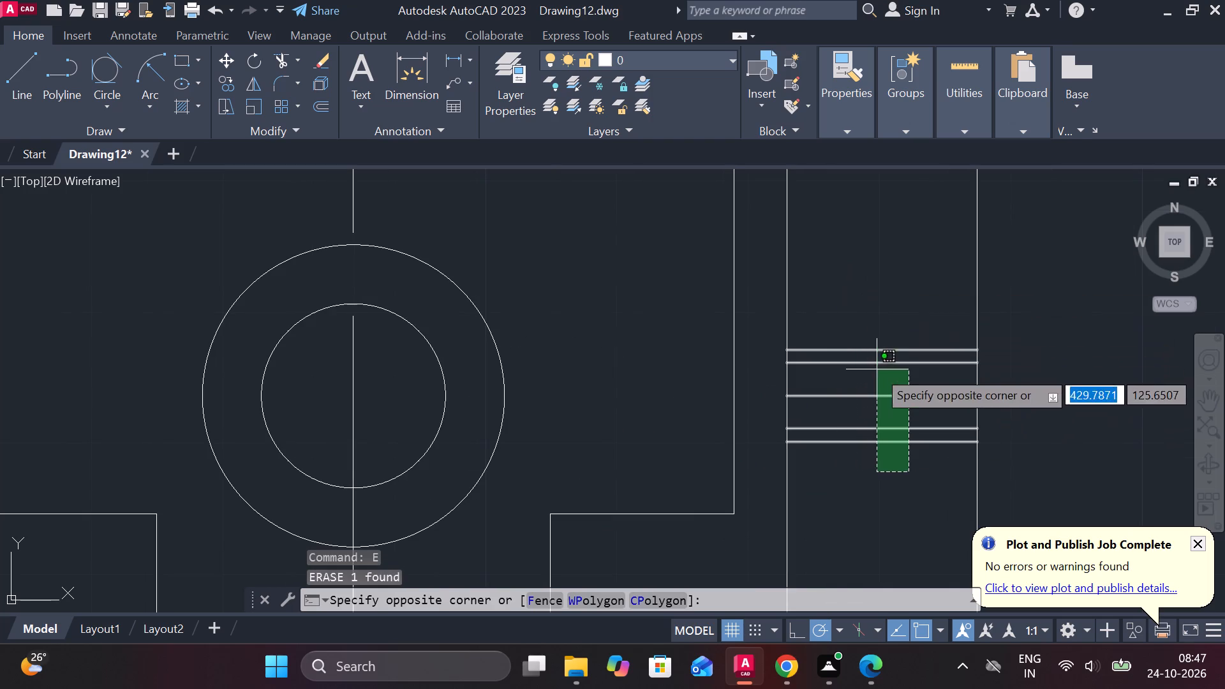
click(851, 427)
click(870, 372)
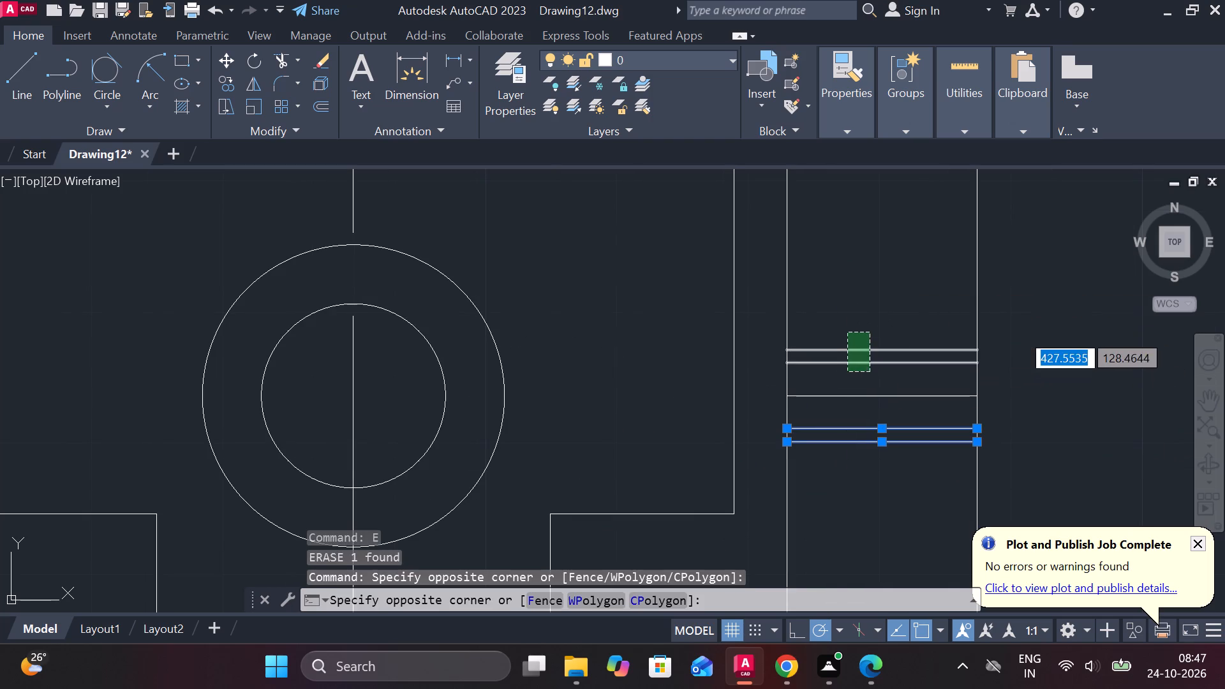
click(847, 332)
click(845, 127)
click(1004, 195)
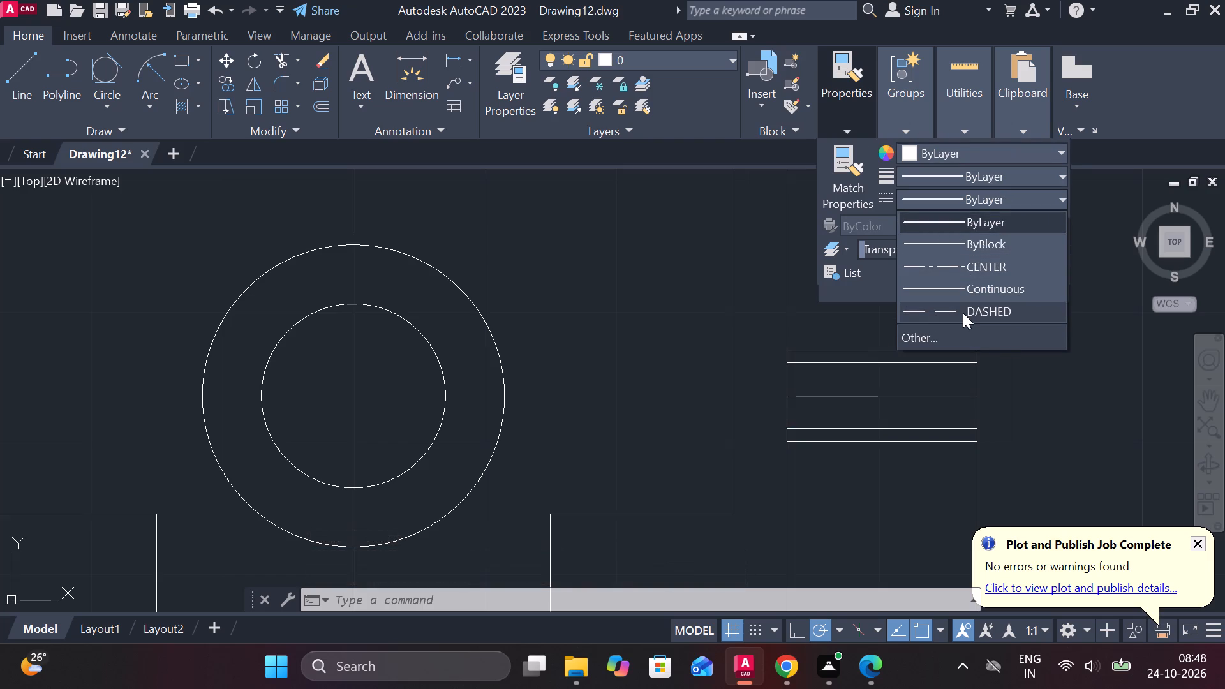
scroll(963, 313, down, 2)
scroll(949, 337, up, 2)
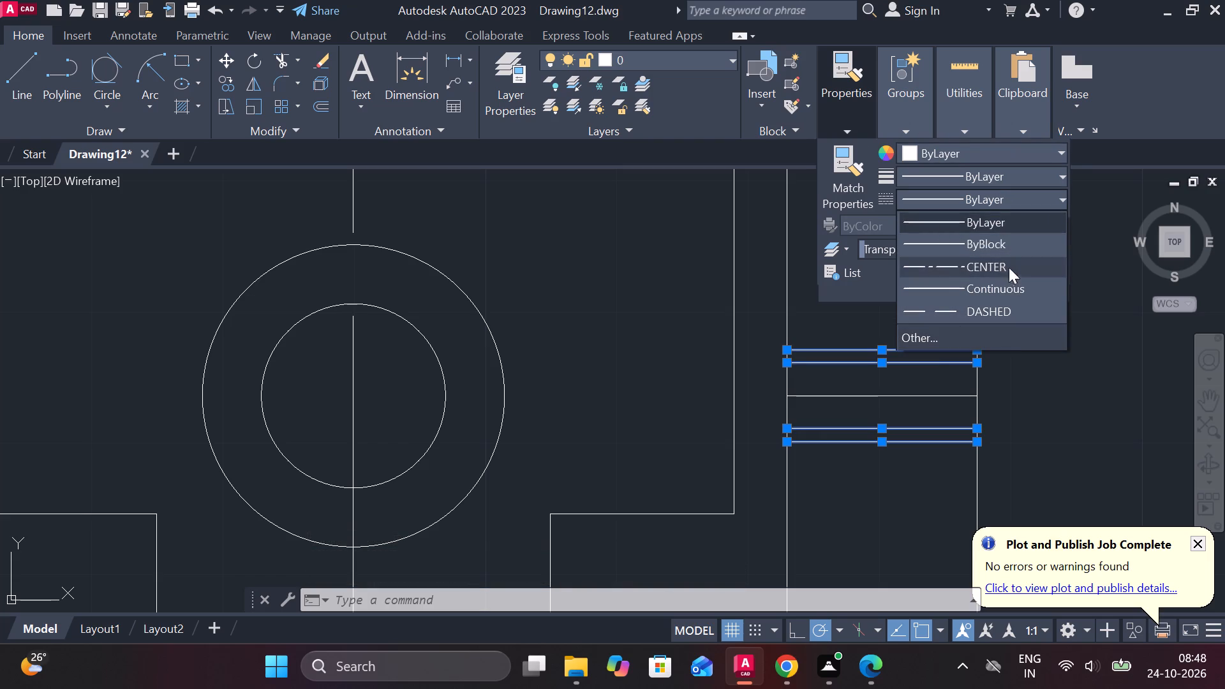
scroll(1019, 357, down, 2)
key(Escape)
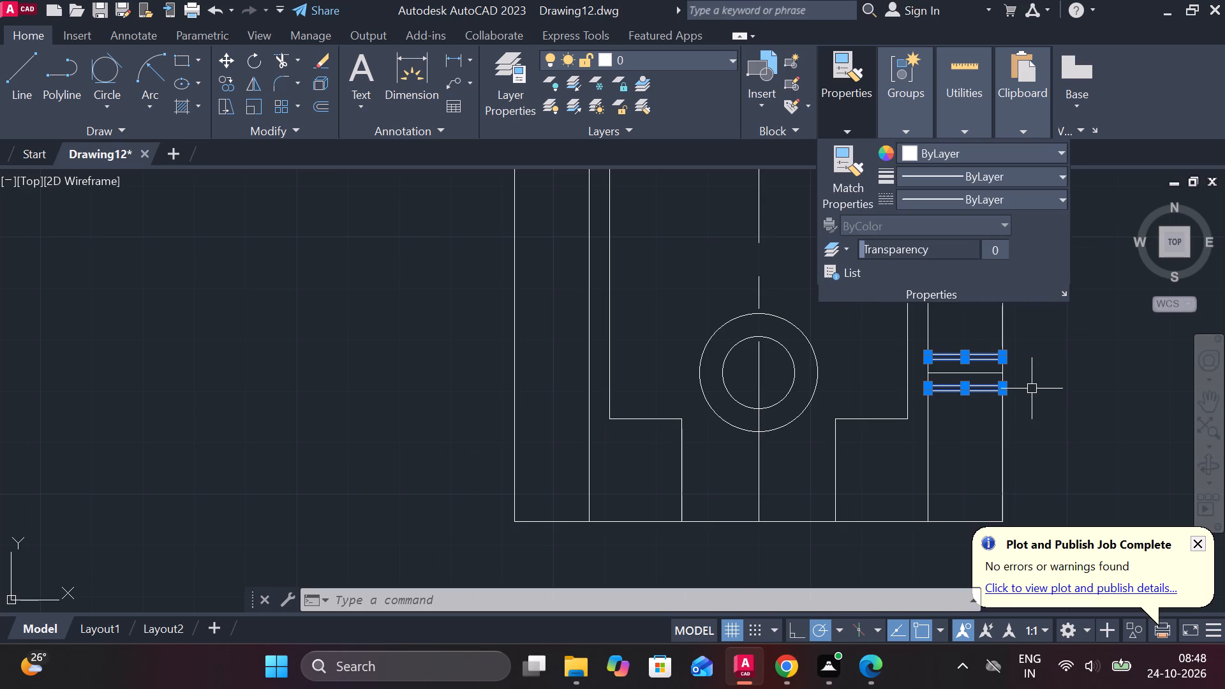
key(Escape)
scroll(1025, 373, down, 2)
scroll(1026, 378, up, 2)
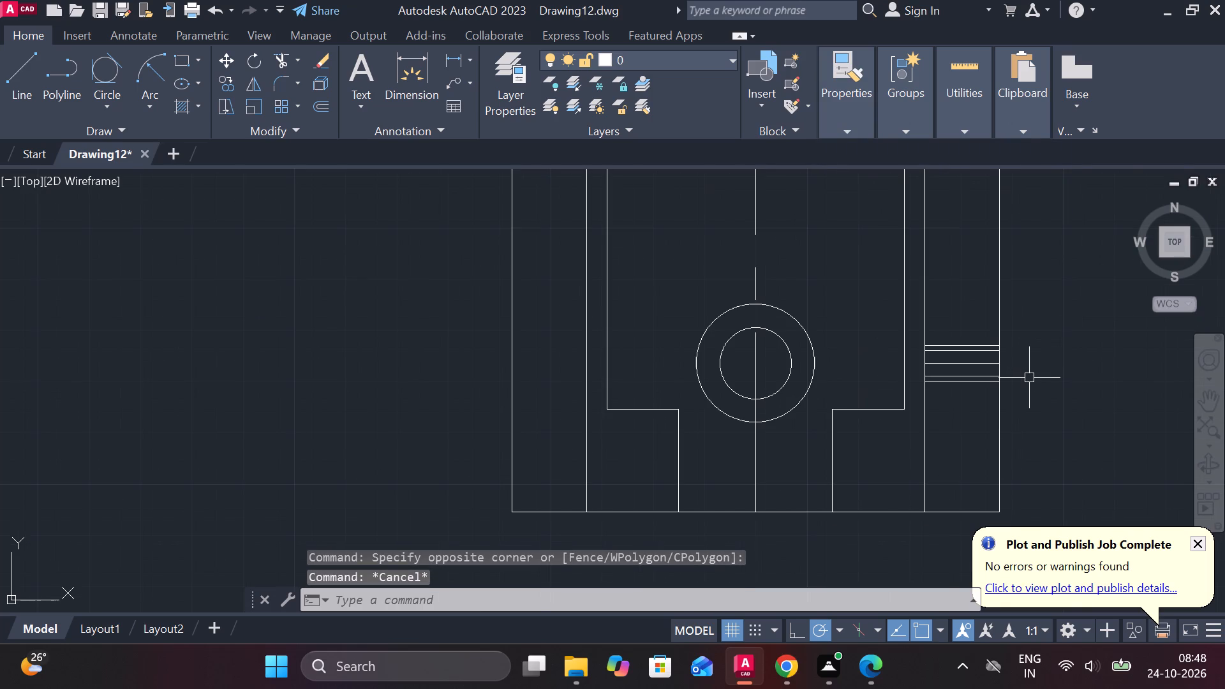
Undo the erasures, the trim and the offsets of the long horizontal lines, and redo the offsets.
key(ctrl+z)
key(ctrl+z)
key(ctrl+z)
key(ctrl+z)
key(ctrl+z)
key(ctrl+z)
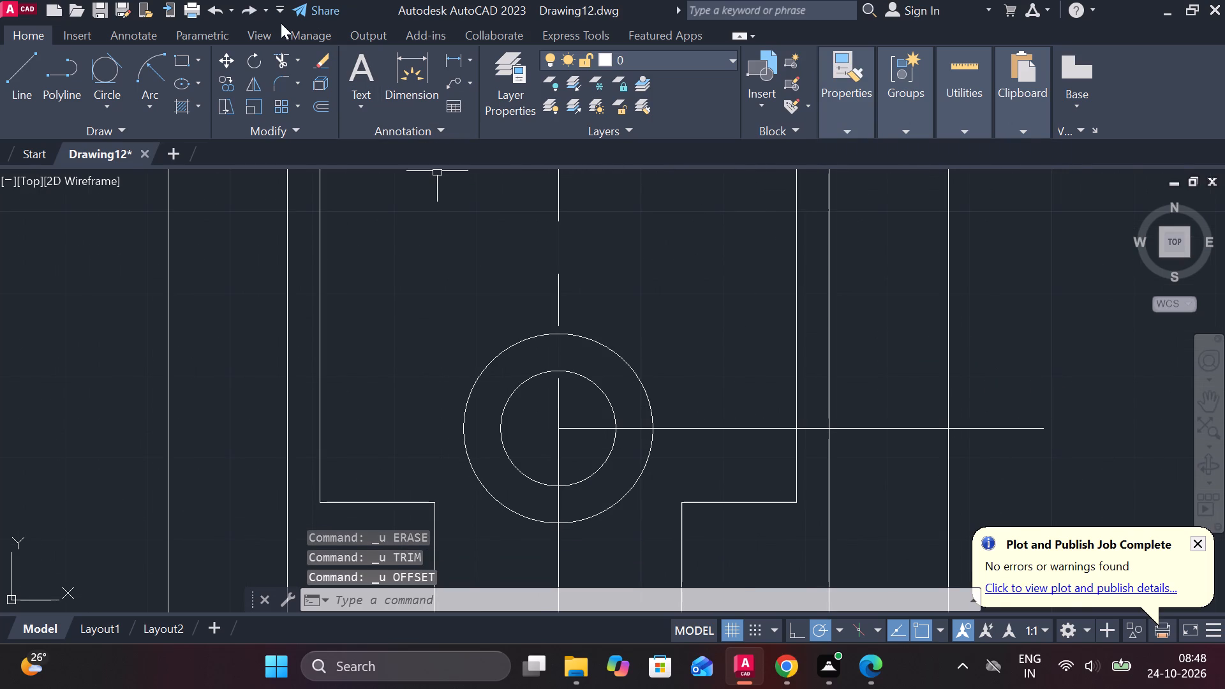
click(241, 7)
Set the linetype of all five long horizontal lines through the concentric circles to DASHED.
double_click(767, 457)
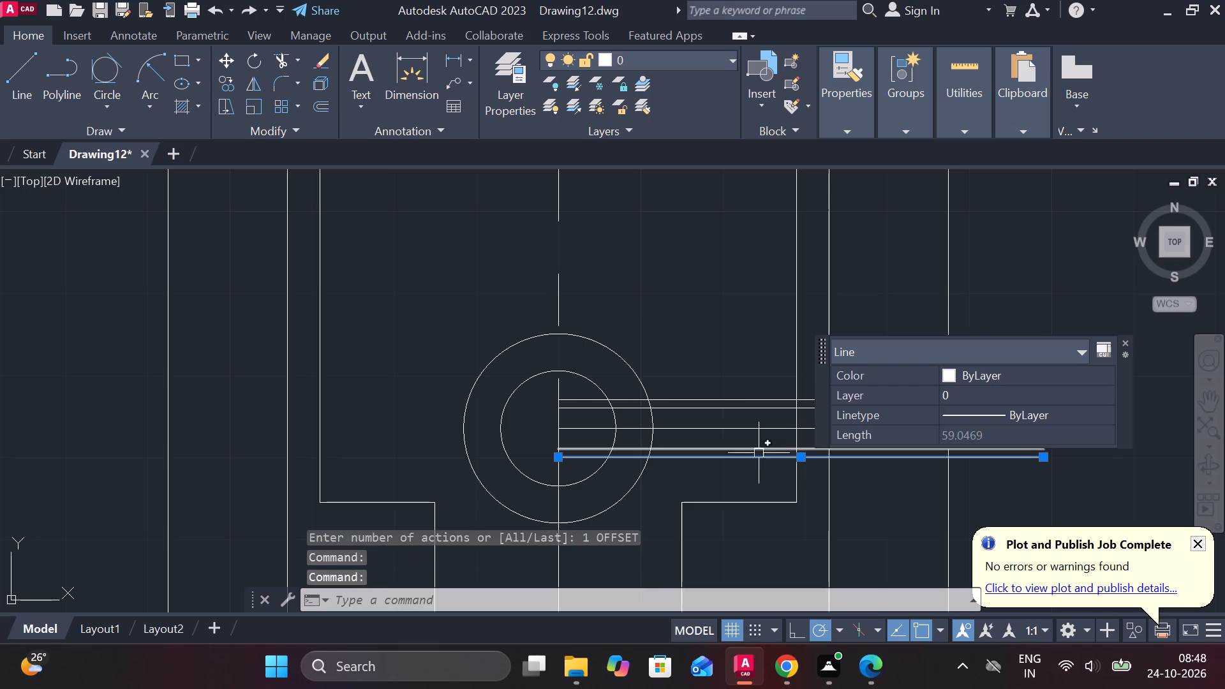
click(750, 480)
click(729, 394)
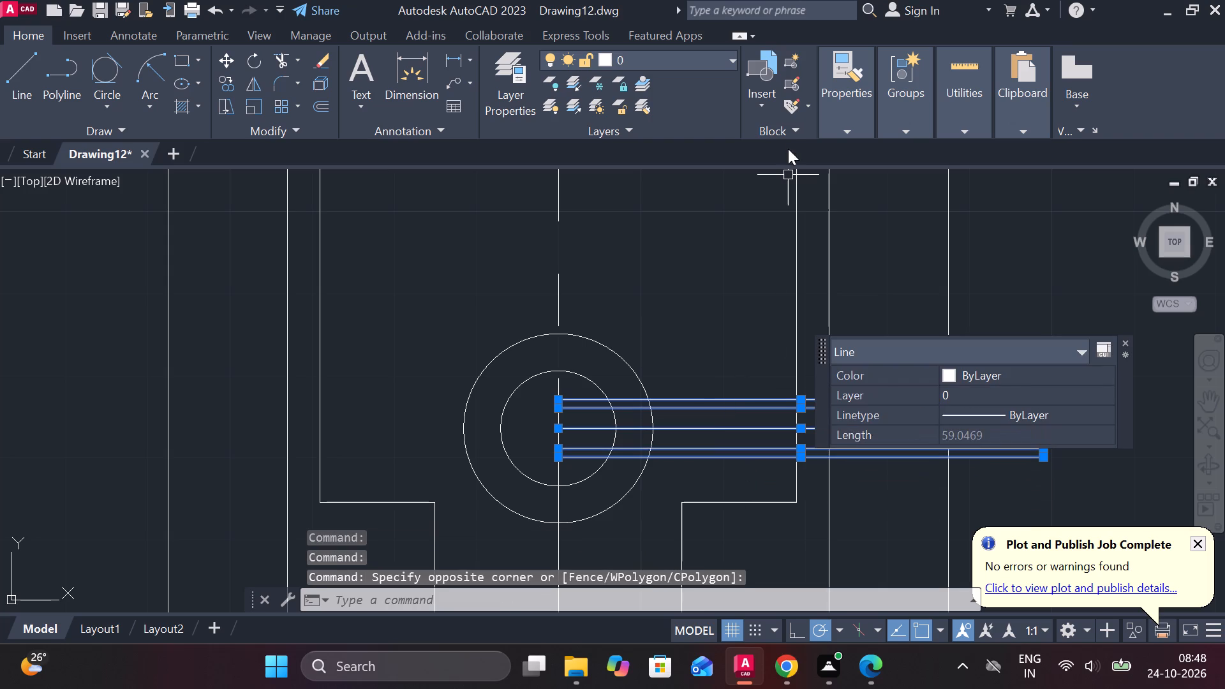
click(833, 119)
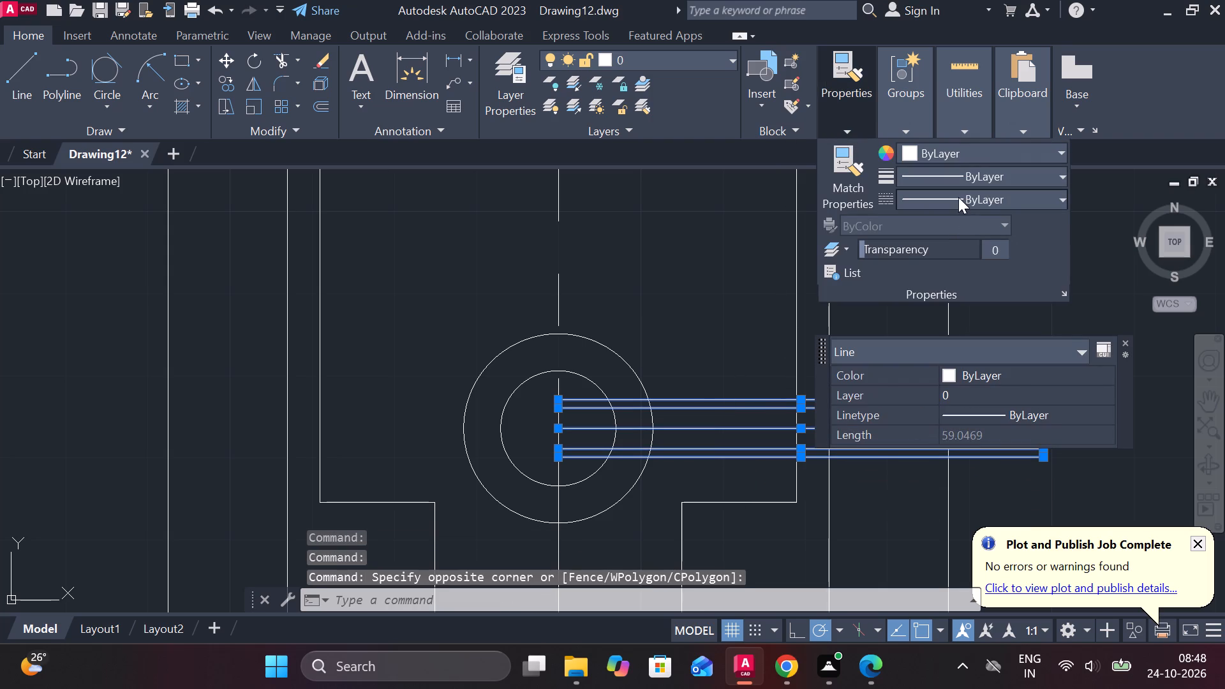
click(958, 197)
click(976, 307)
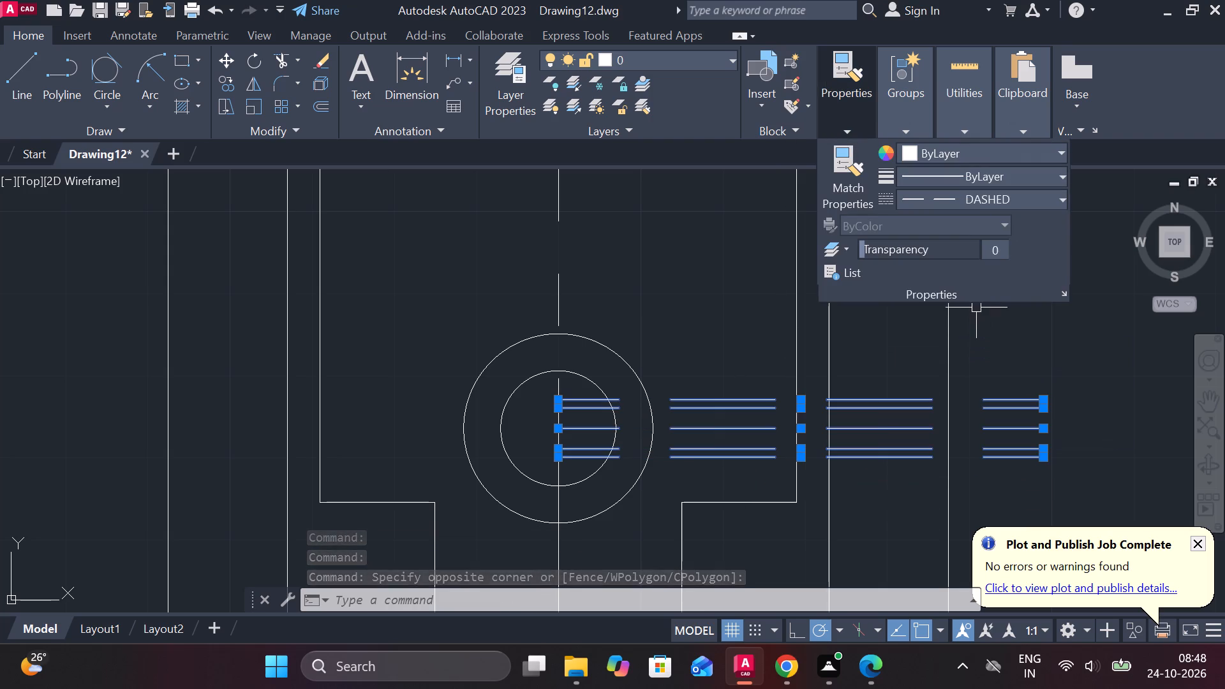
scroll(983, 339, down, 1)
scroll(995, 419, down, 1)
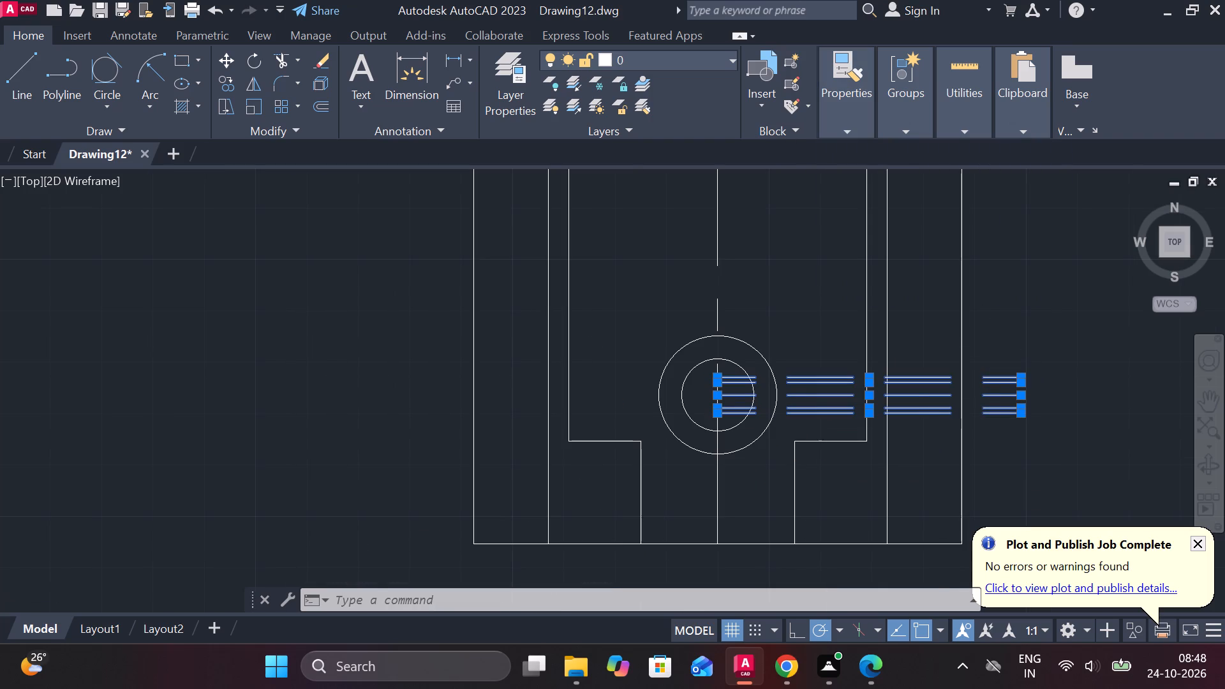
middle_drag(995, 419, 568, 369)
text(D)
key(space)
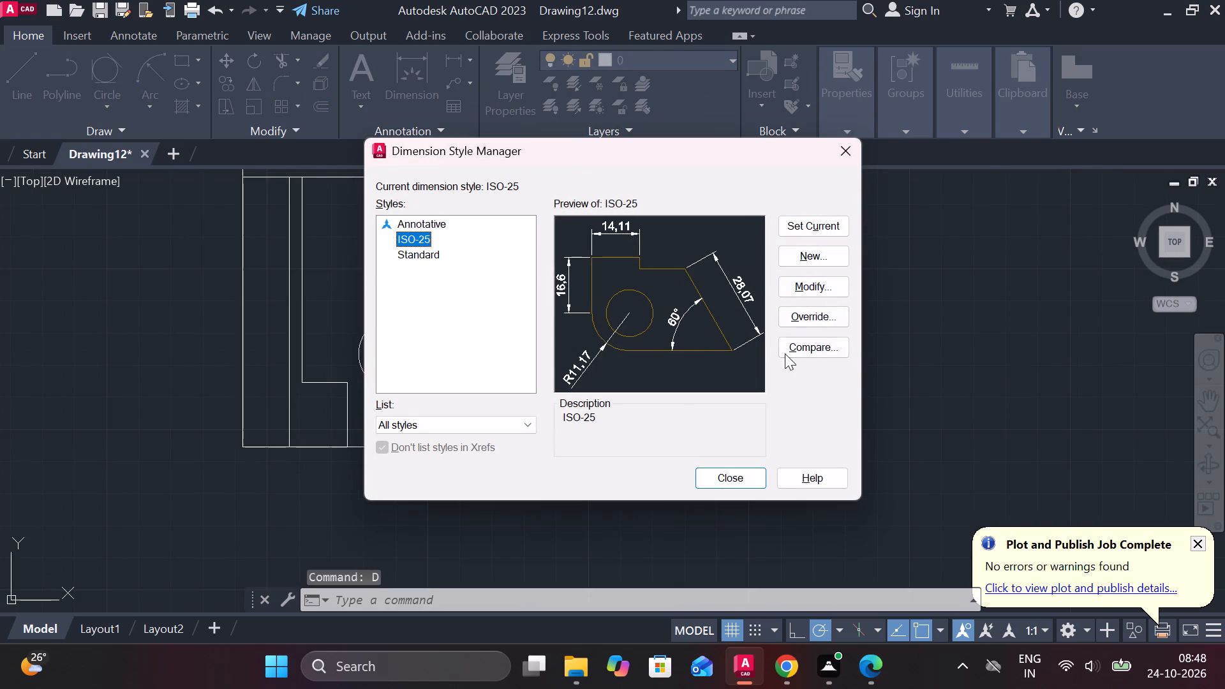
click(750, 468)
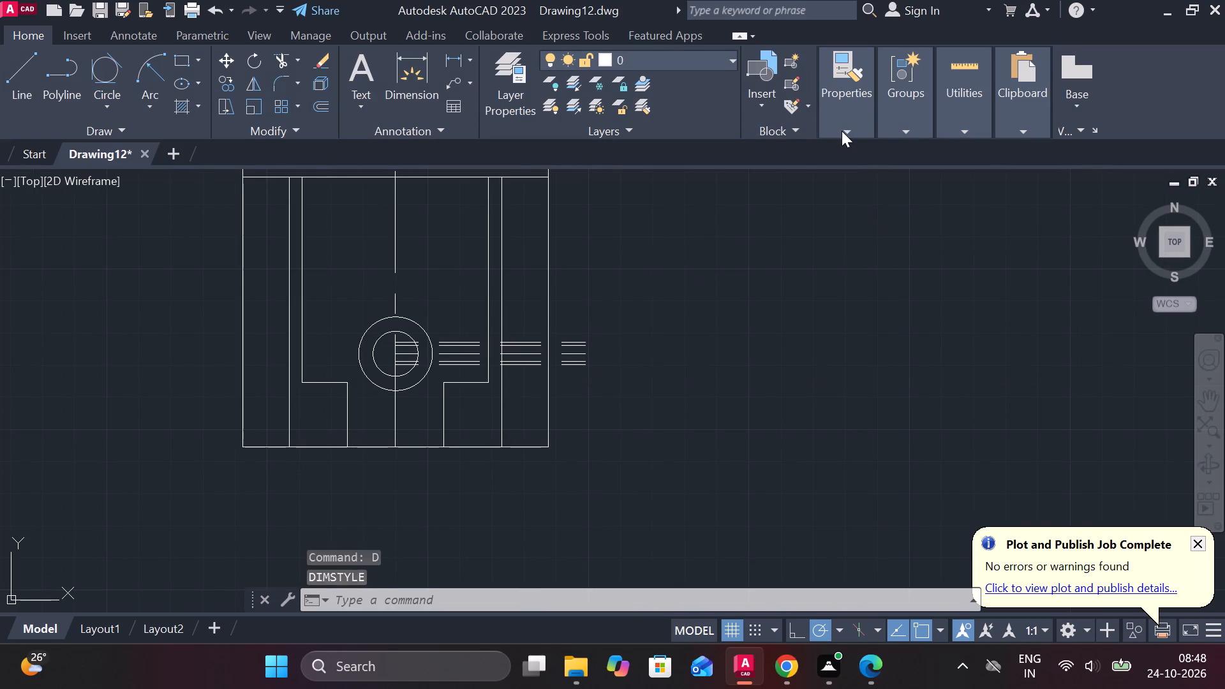
Set both the global linetype scale factor and the current object scale to 0.3.
click(843, 131)
click(948, 201)
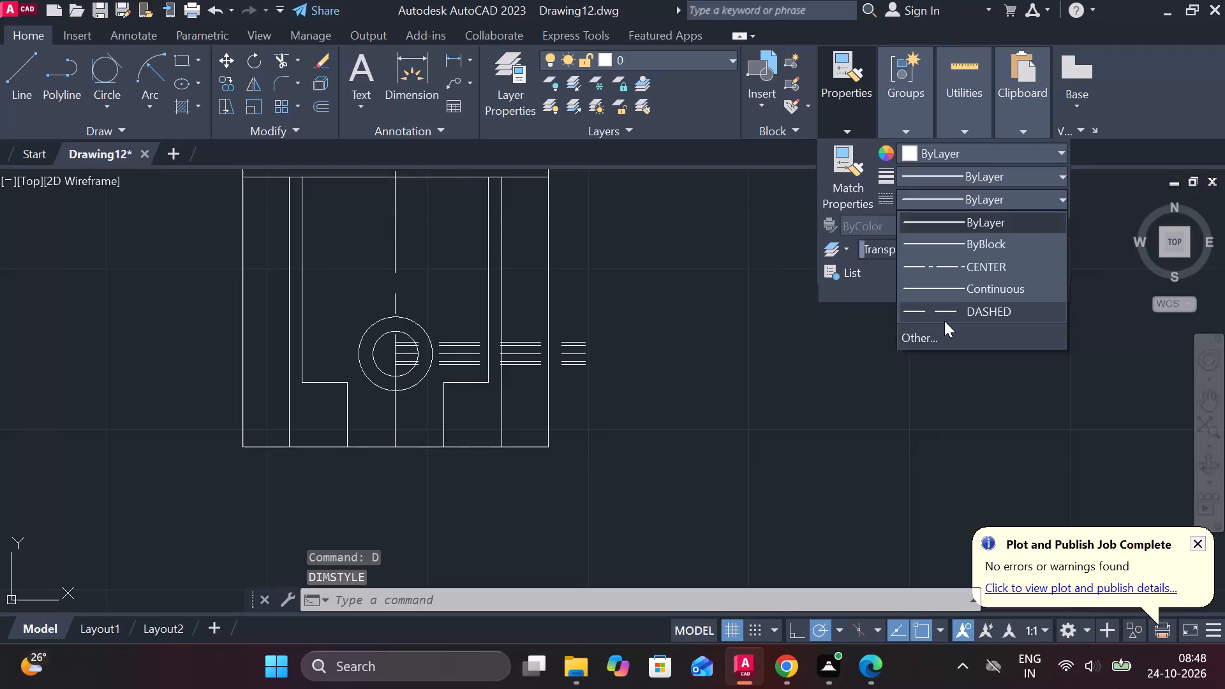
click(940, 334)
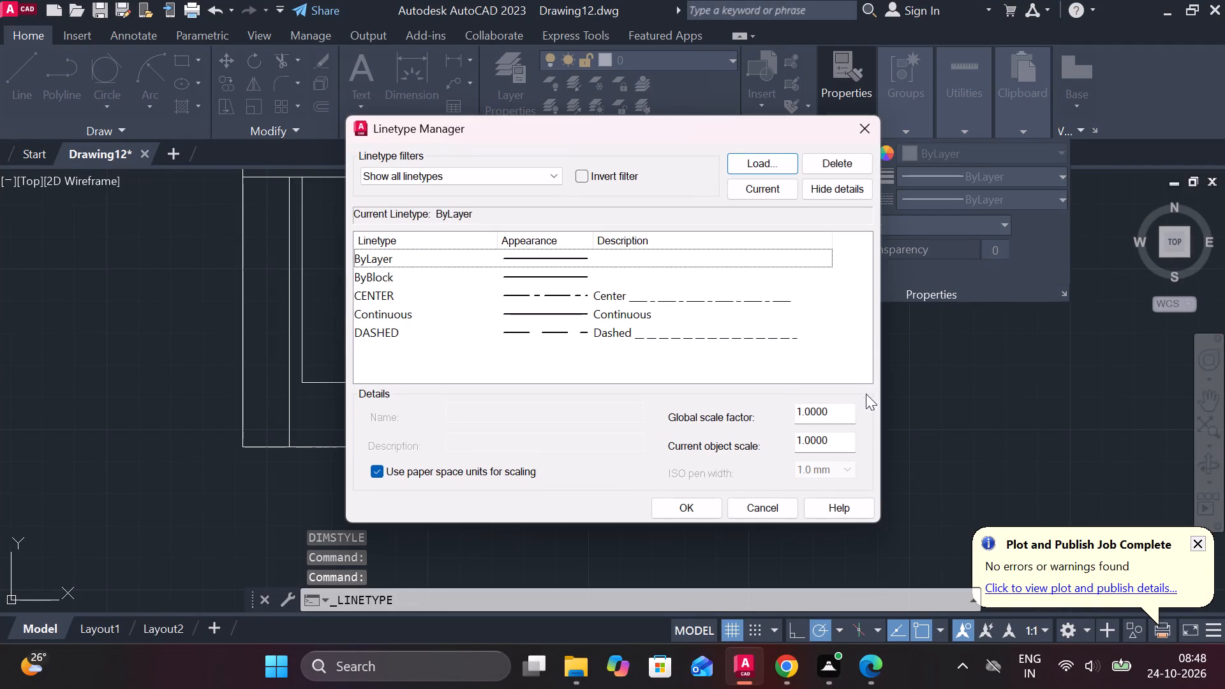
drag(836, 408, 754, 410)
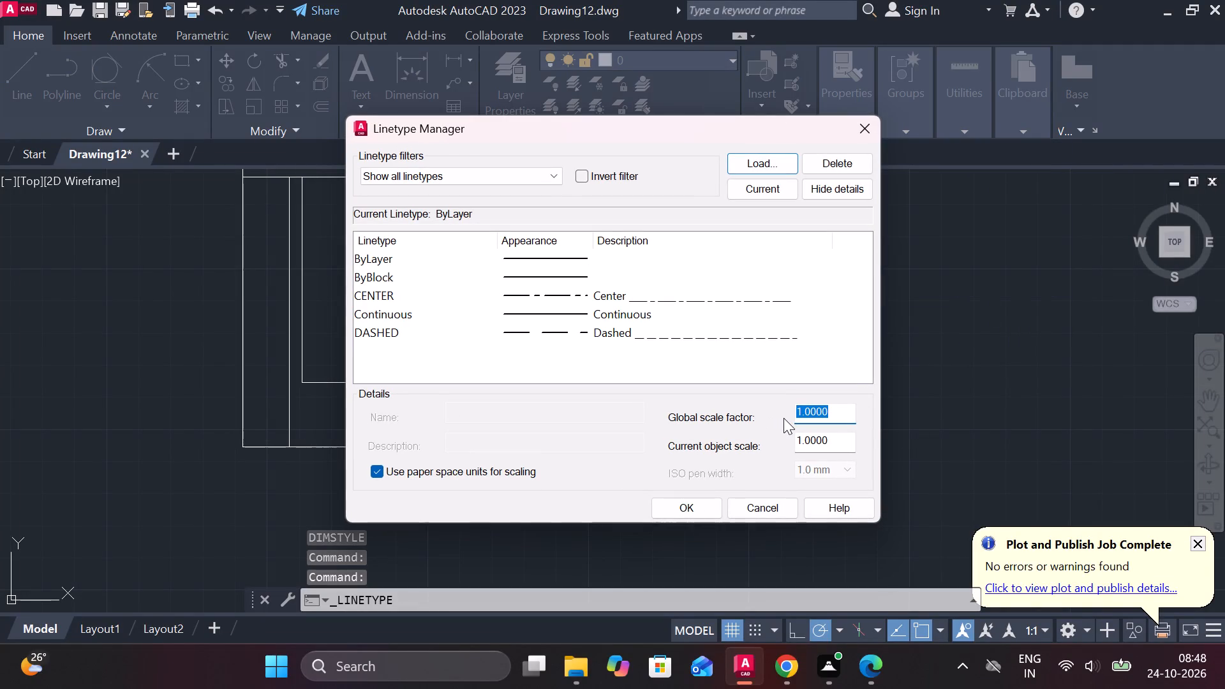
text(.3)
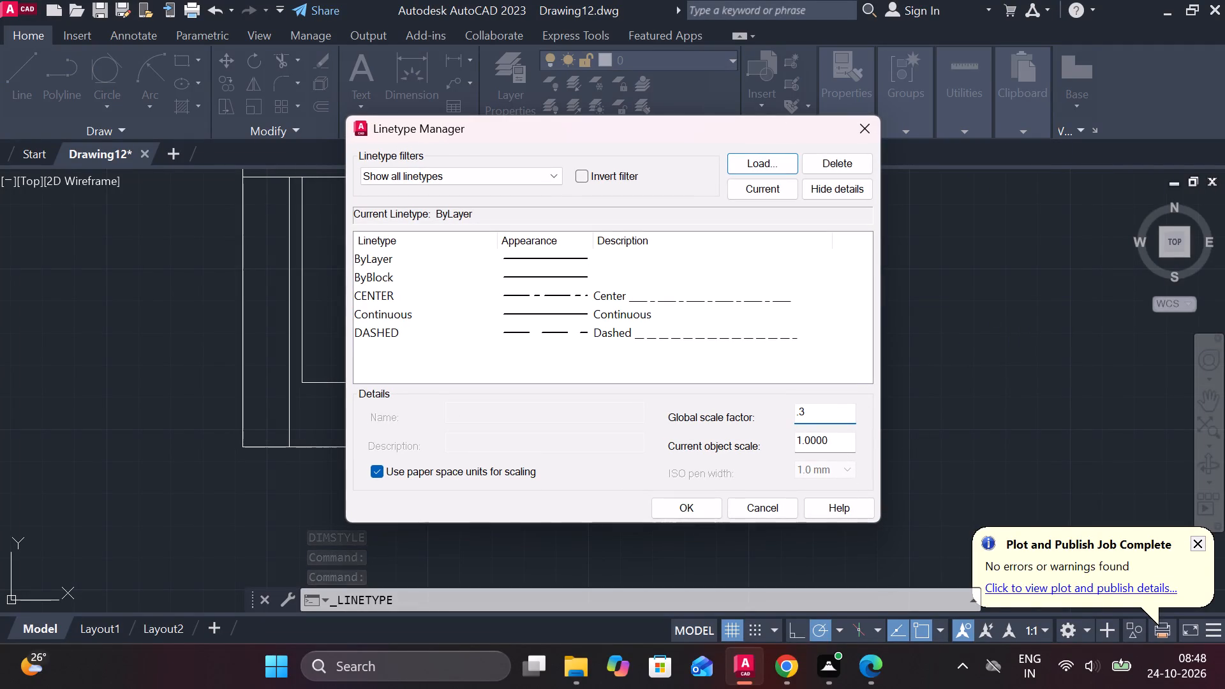
drag(835, 438, 773, 434)
key(comma)
key(BackSpace)
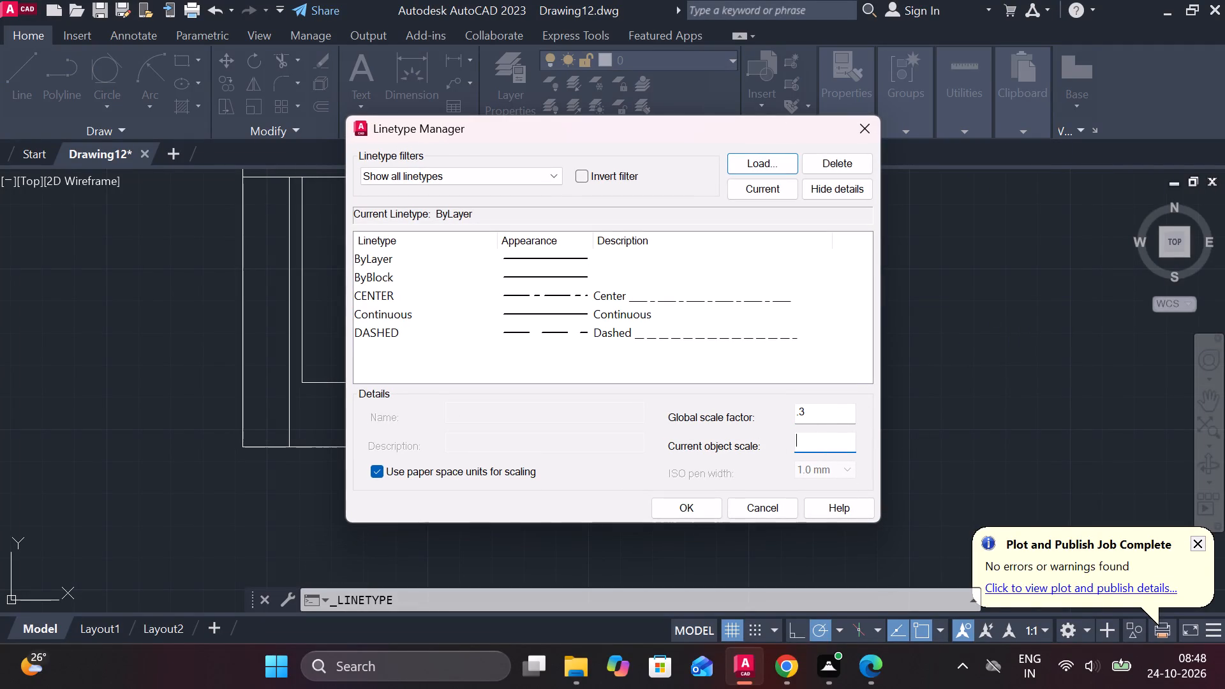
key(period)
key(3)
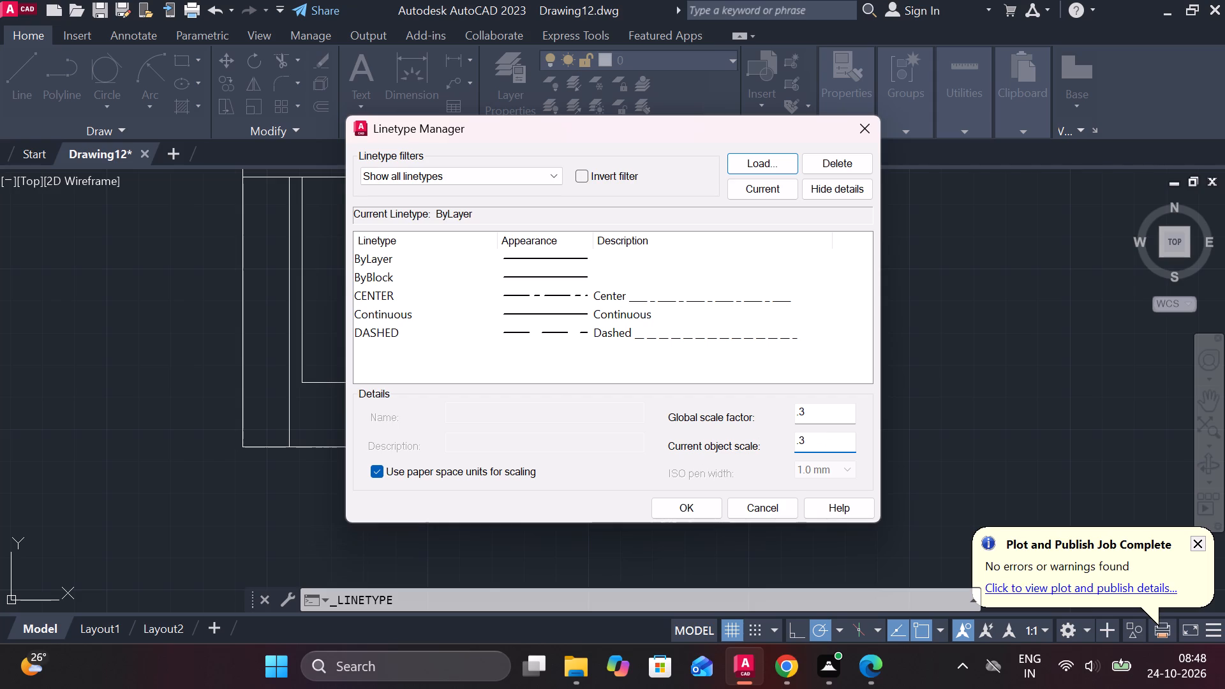
key(Return)
click(625, 454)
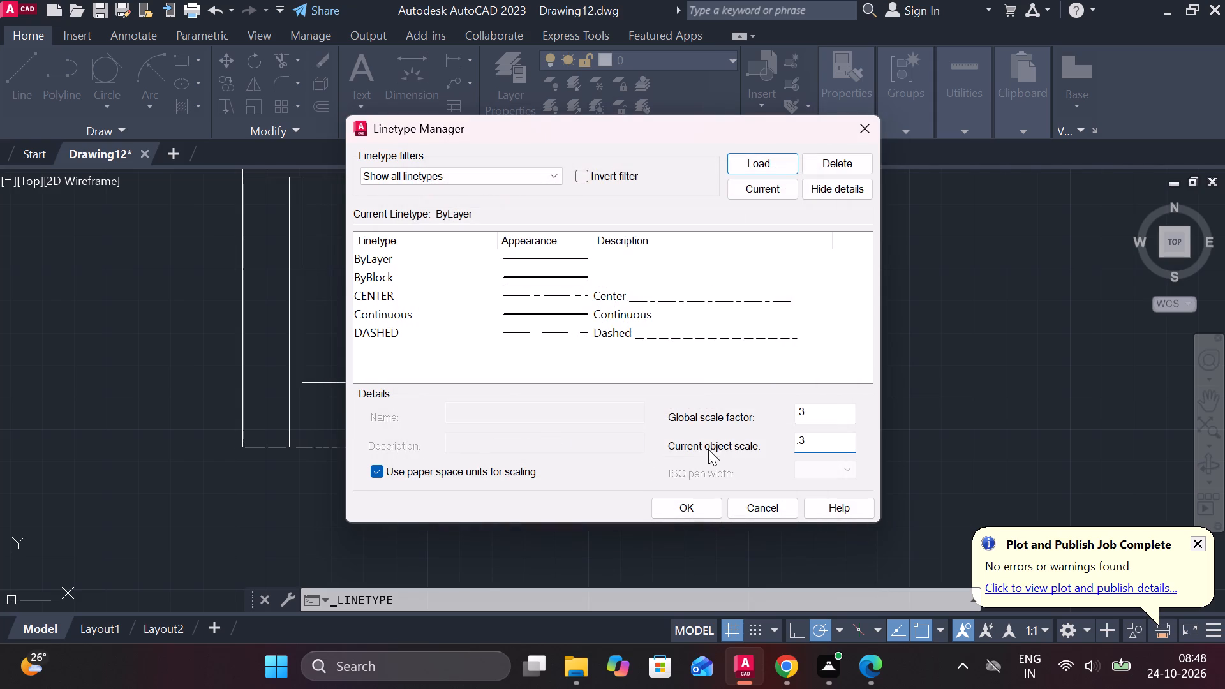
click(684, 504)
Trim the dashed lines beyond the plate's right edge and between the outer circle and the inner vertical nearest that edge.
middle_drag(660, 355, 662, 355)
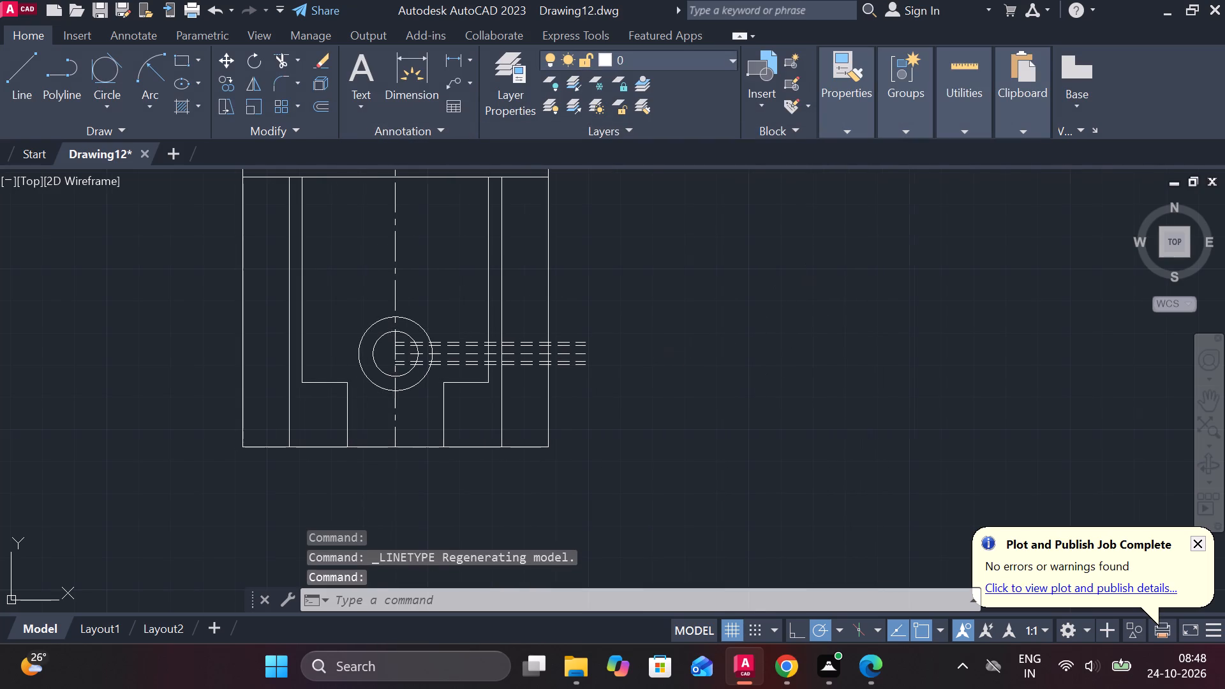
middle_drag(662, 355, 709, 360)
text(TR)
key(space)
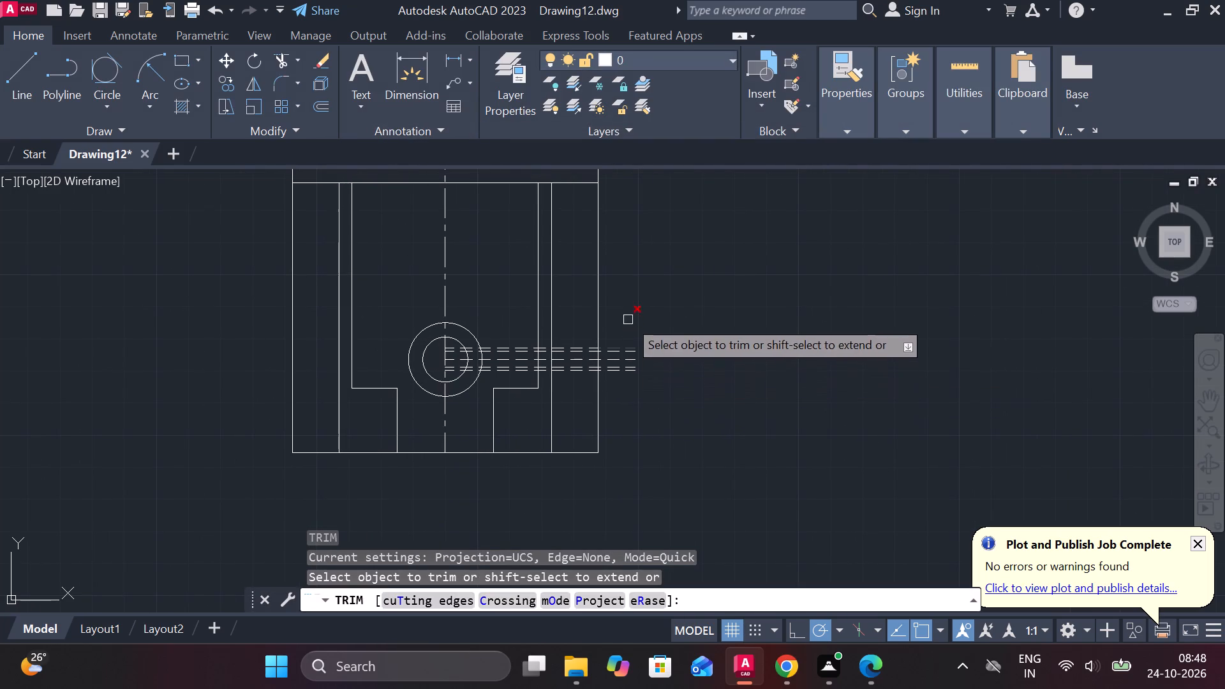
drag(628, 315, 618, 397)
scroll(547, 339, up, 2)
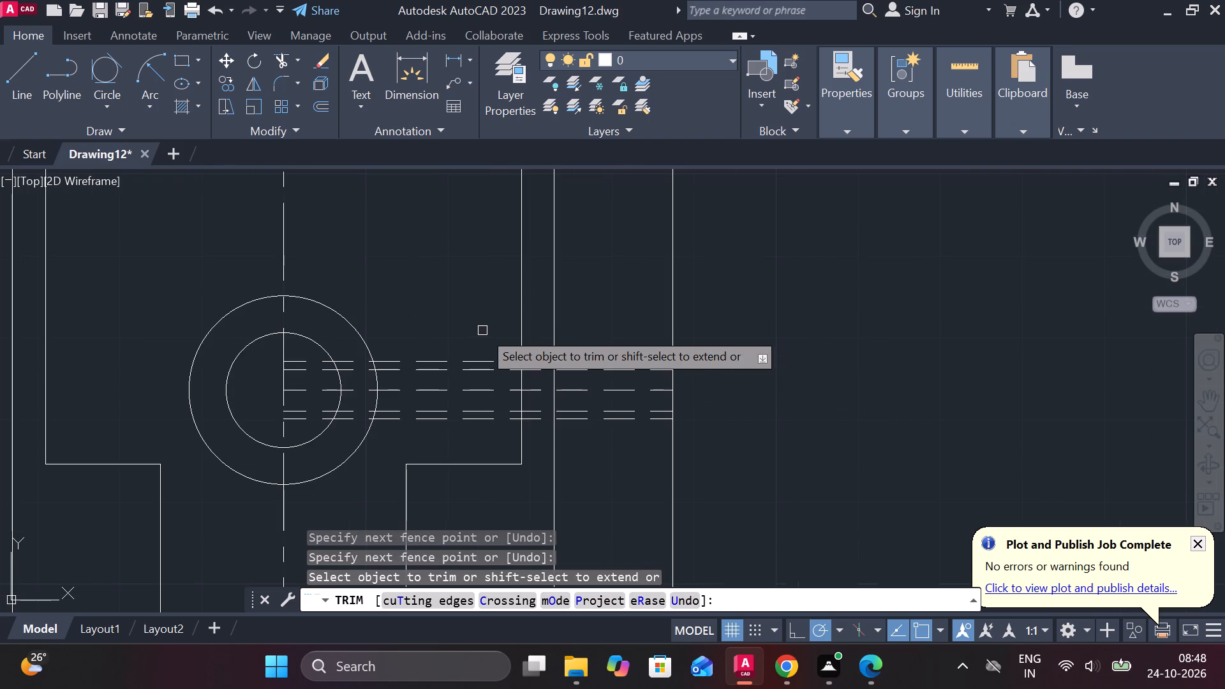
drag(473, 331, 470, 419)
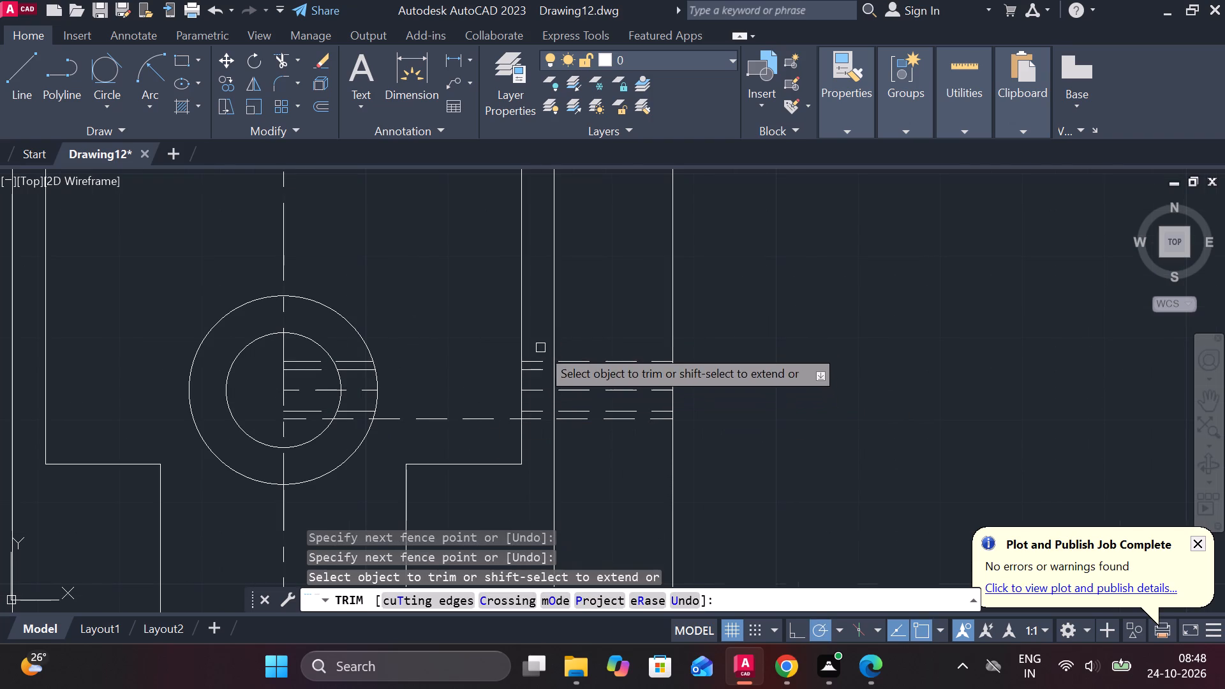
drag(540, 348, 538, 454)
click(491, 440)
click(481, 398)
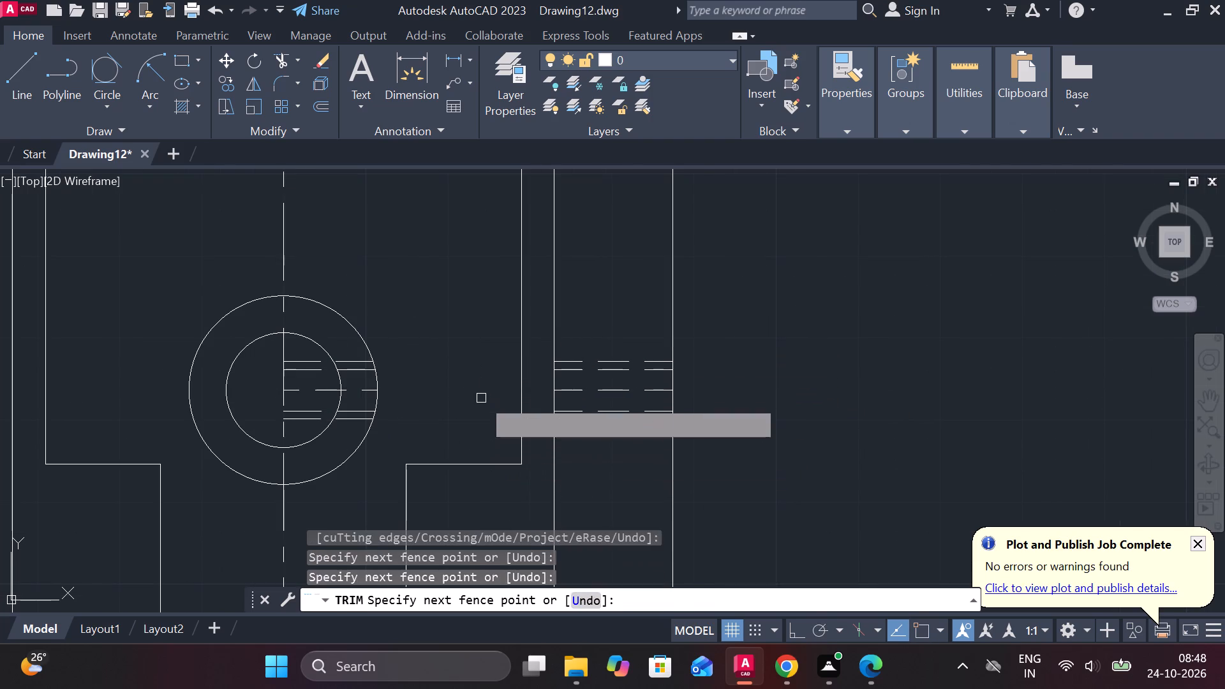
middle_drag(480, 397, 611, 403)
key(Escape)
Erase the five dashed pieces inside the concentric circles and the middle dashed line at the plate's right edge.
click(495, 419)
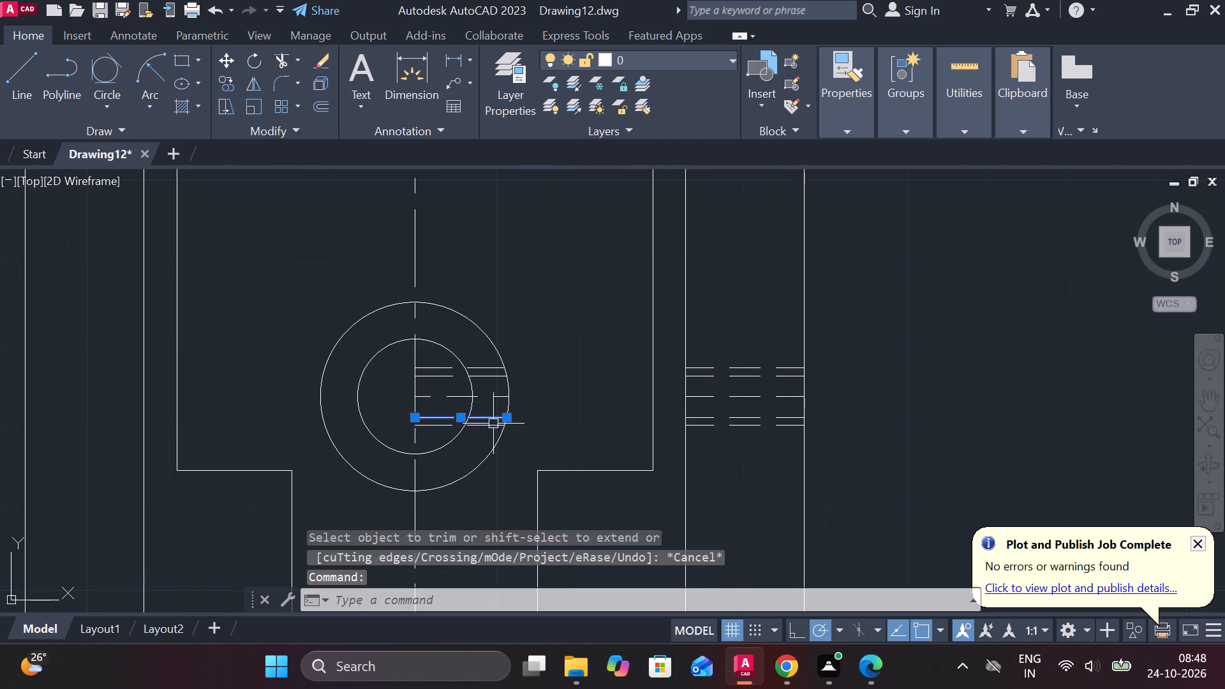
click(493, 424)
click(484, 369)
click(484, 374)
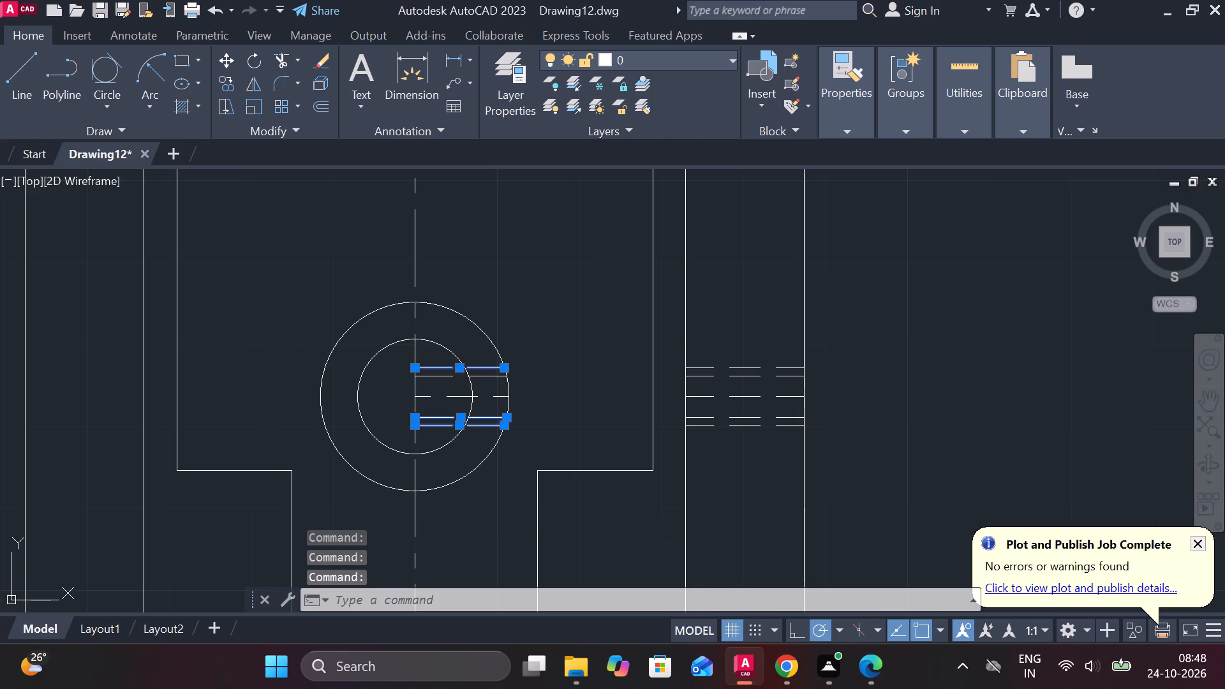
click(484, 398)
click(714, 397)
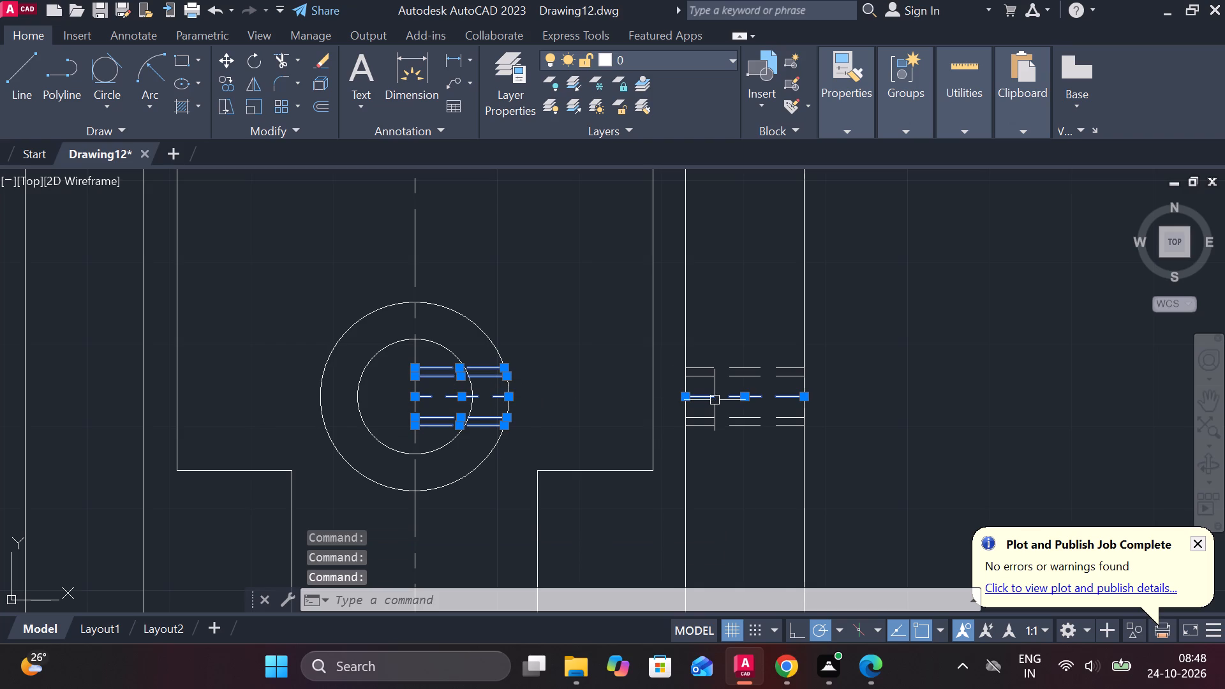
text(E)
key(space)
Draw an 18 by 140 side-view rectangle to the right of the plate, aligned with its top and bottom edges.
scroll(732, 406, down, 2)
scroll(819, 424, down, 1)
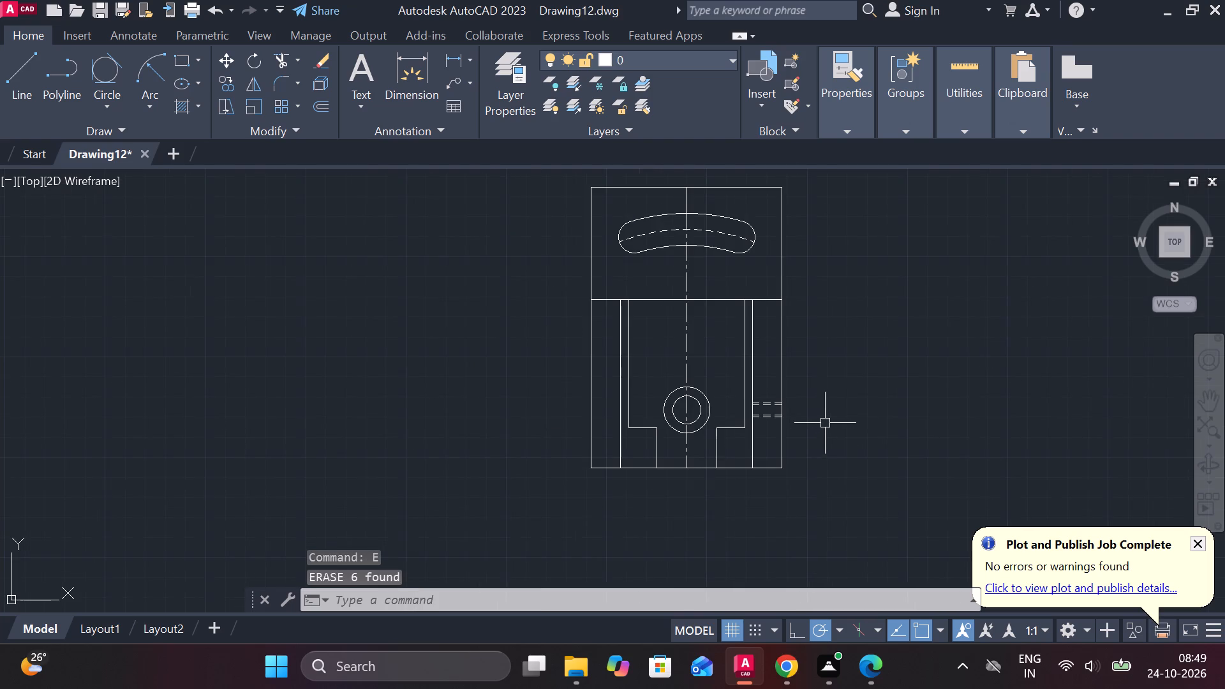
middle_drag(835, 416, 752, 399)
scroll(745, 396, down, 1)
scroll(745, 396, up, 1)
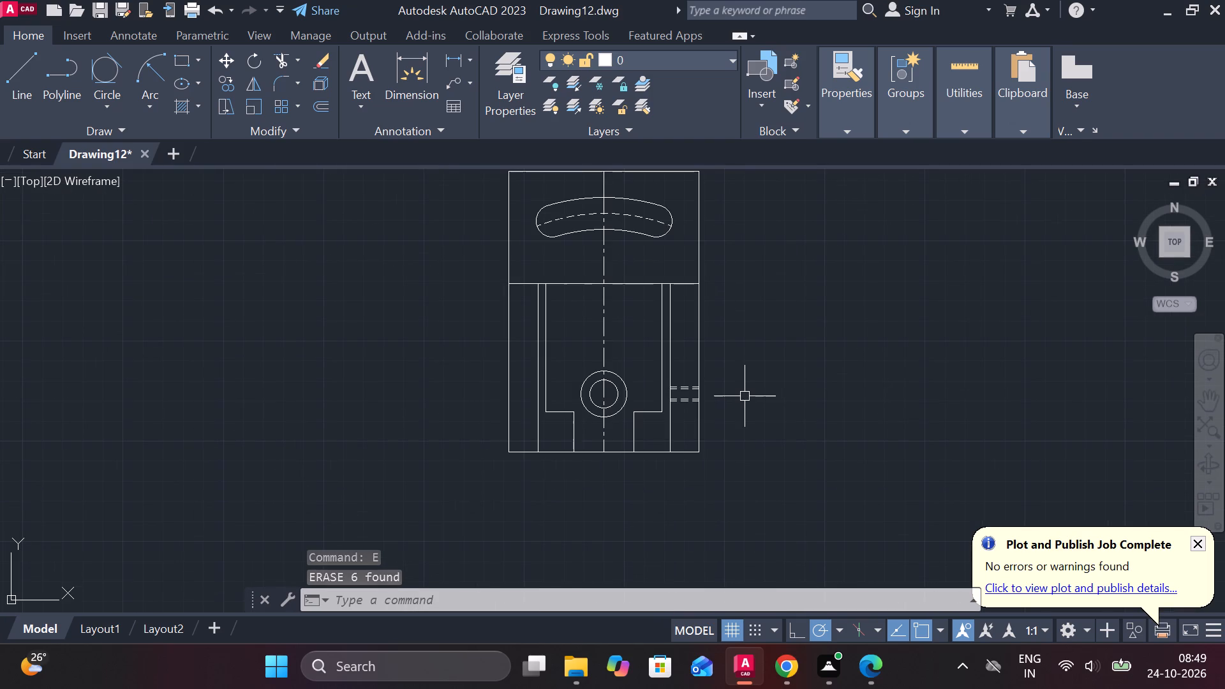
key(l)
key(Return)
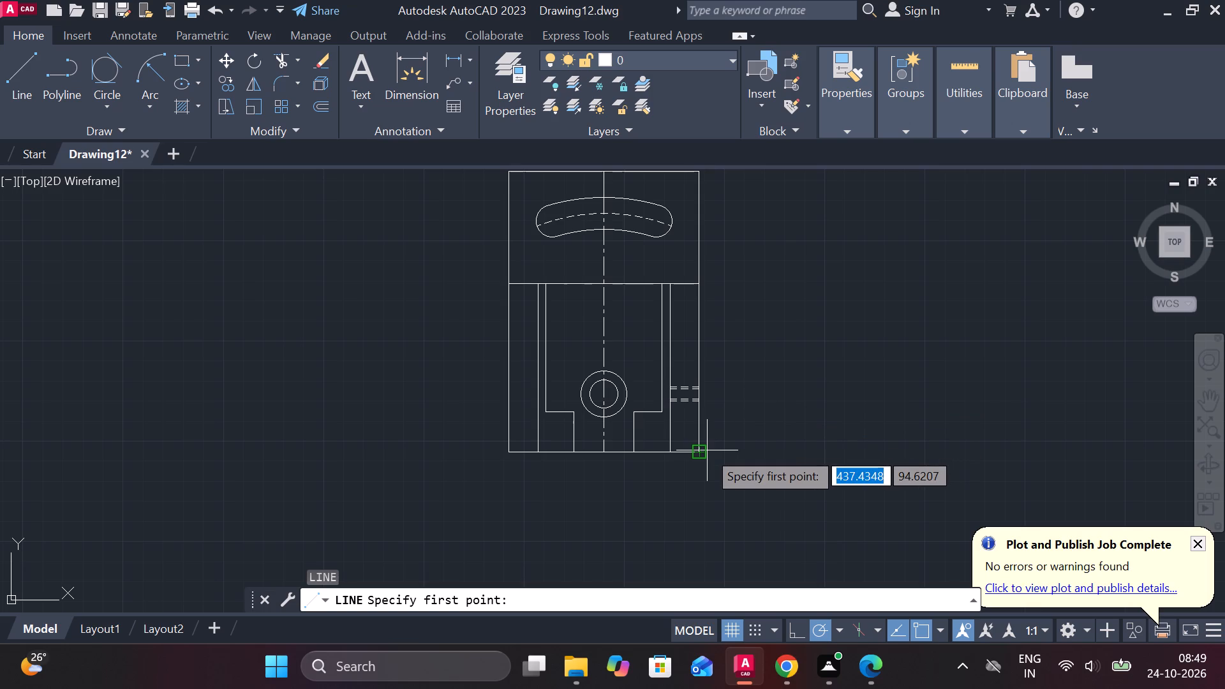
click(861, 447)
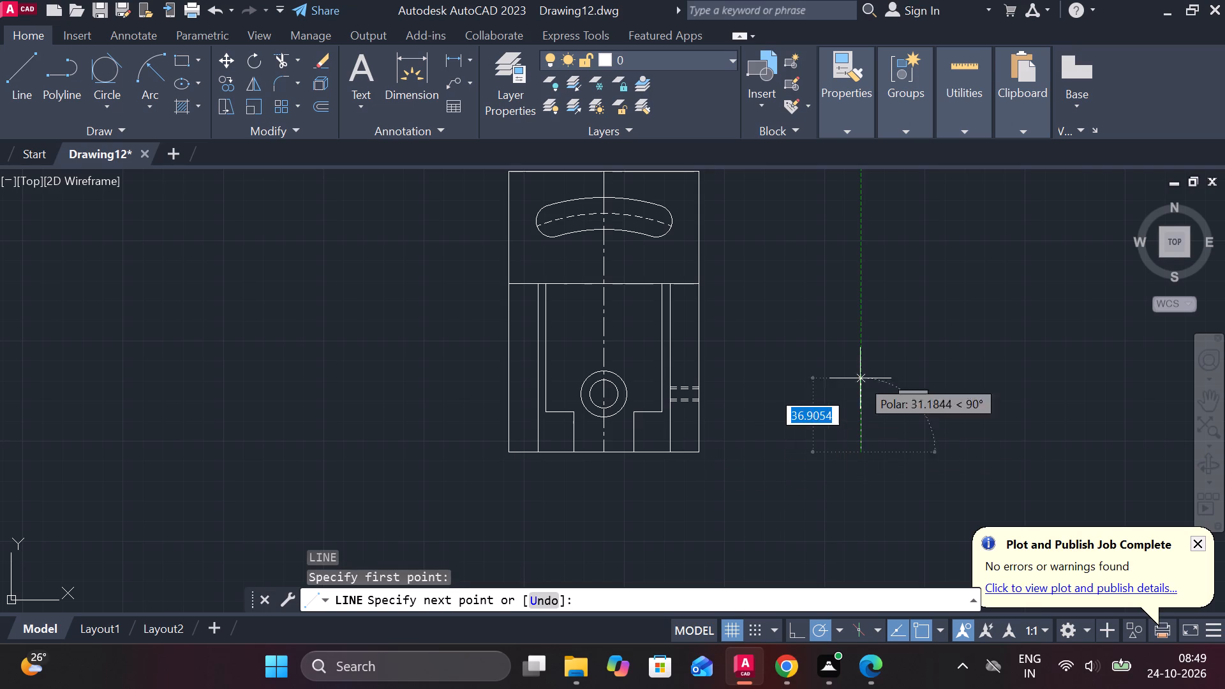
middle_drag(862, 255, 859, 345)
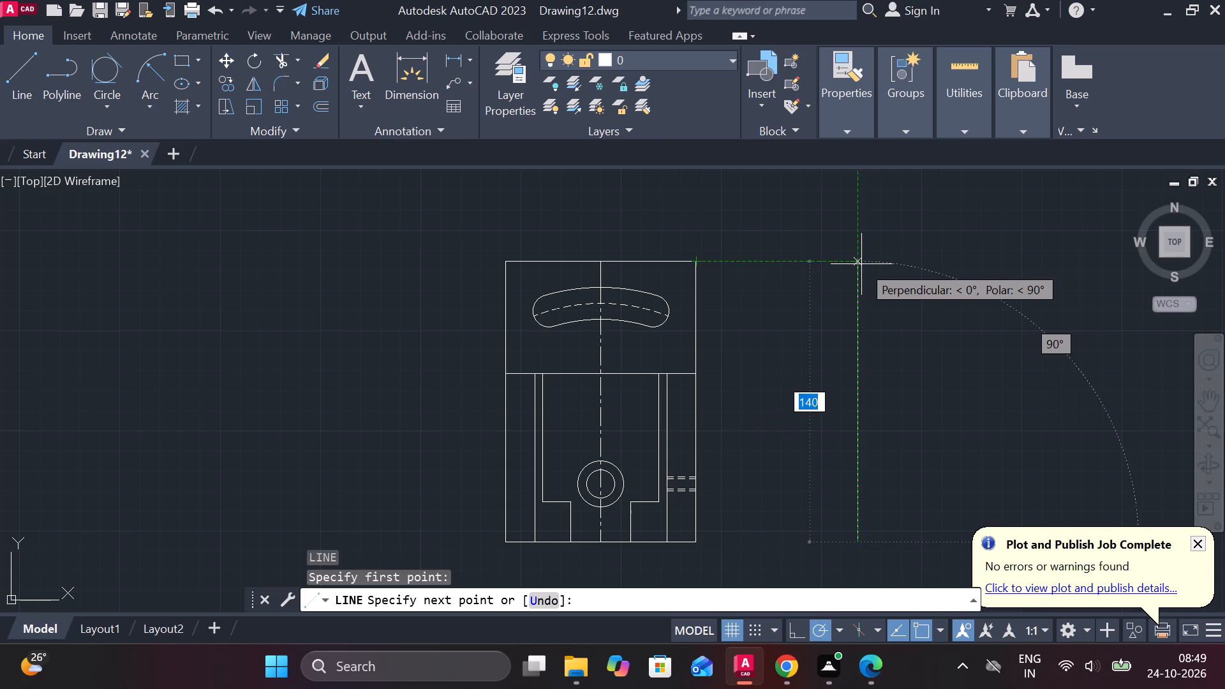
click(861, 264)
text(18)
key(Return)
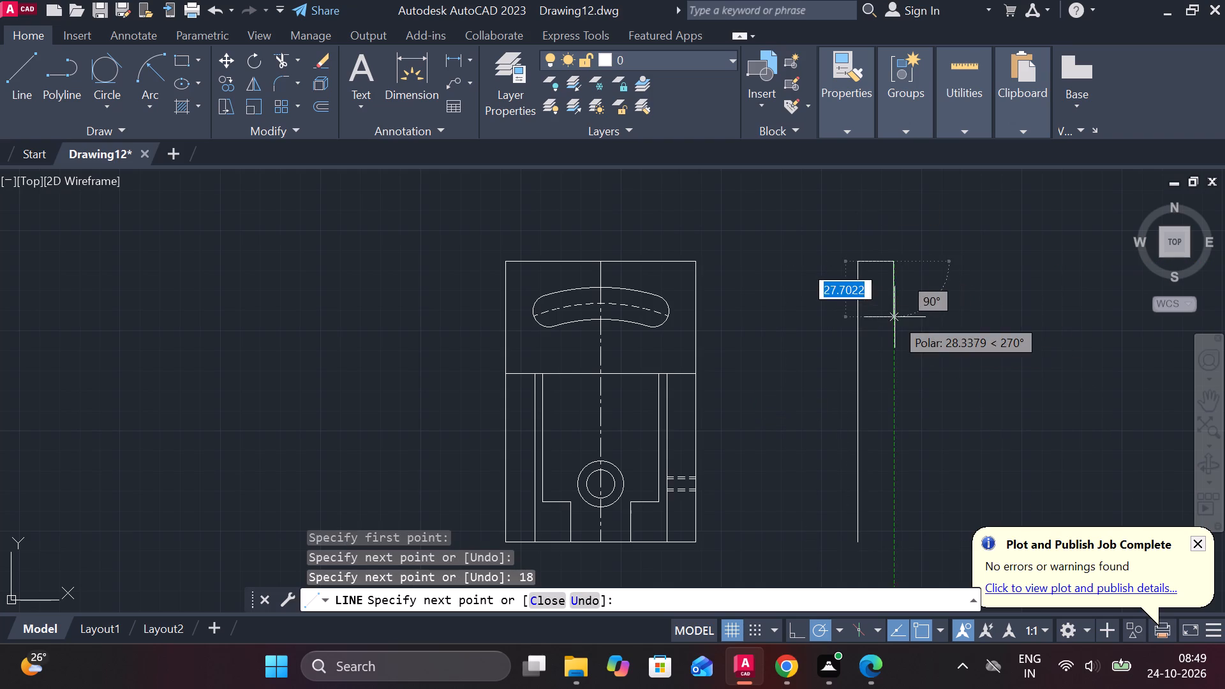
middle_drag(895, 317, 854, 264)
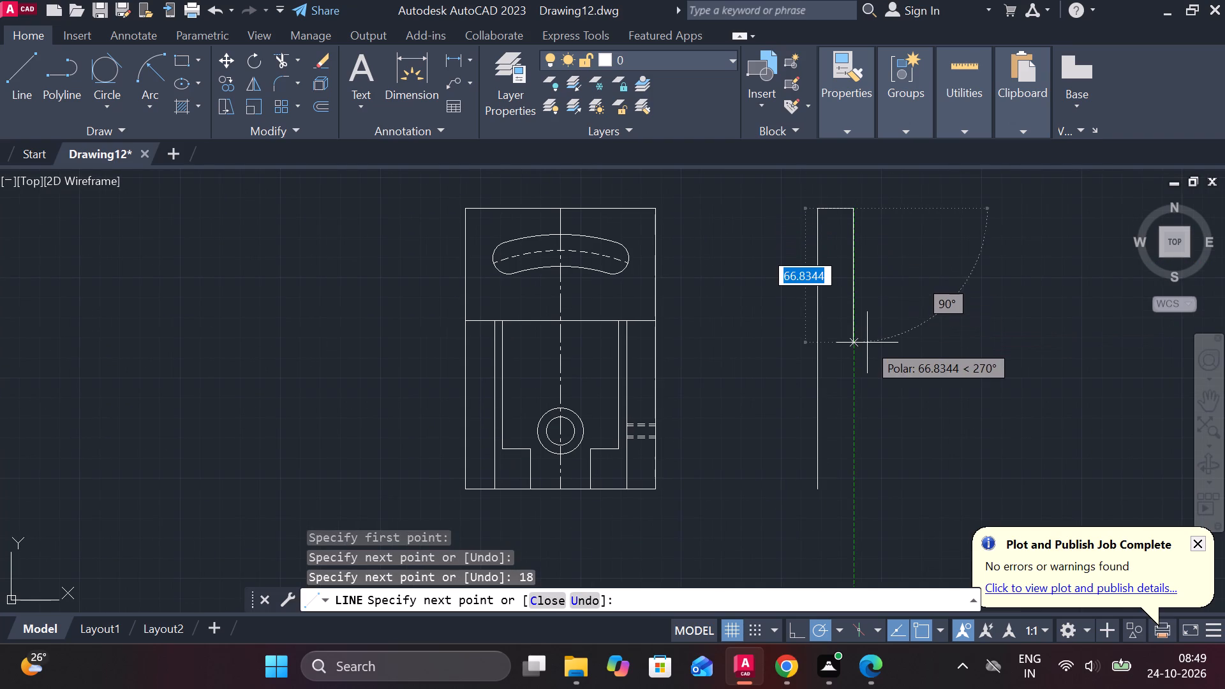
click(854, 487)
click(829, 488)
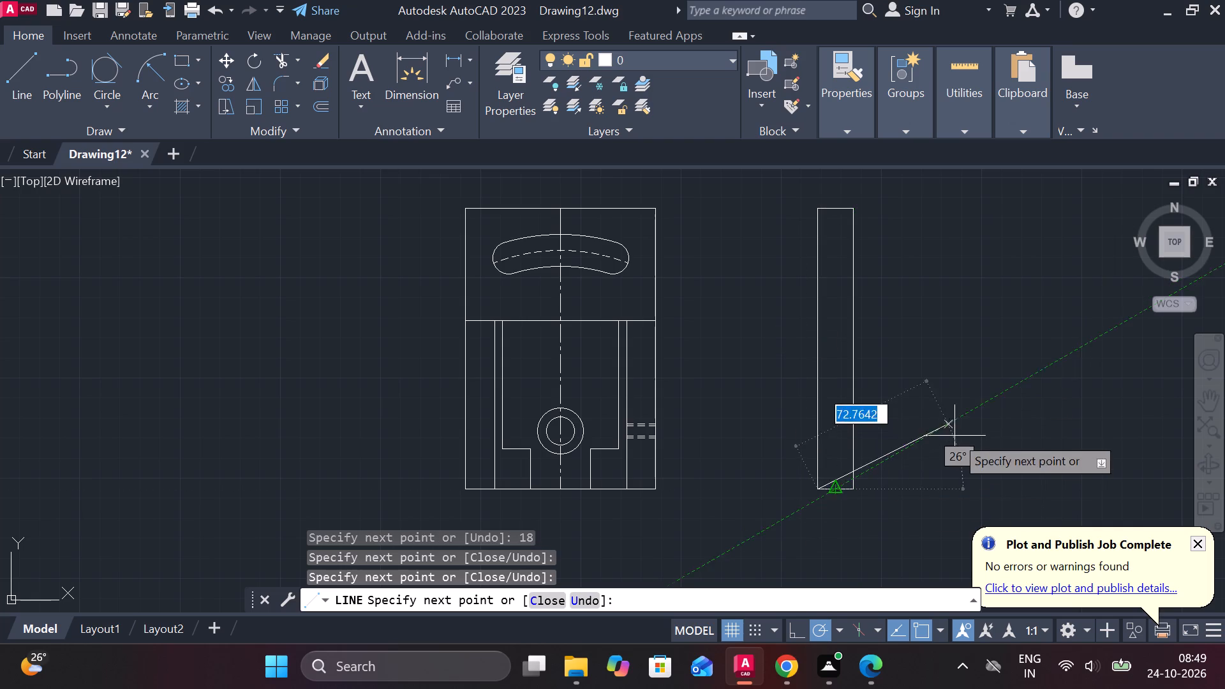
key(Escape)
Draw a horizontal line from the plate's left edge through the concentric circles' centre, extending past the side view's right edge.
key(l)
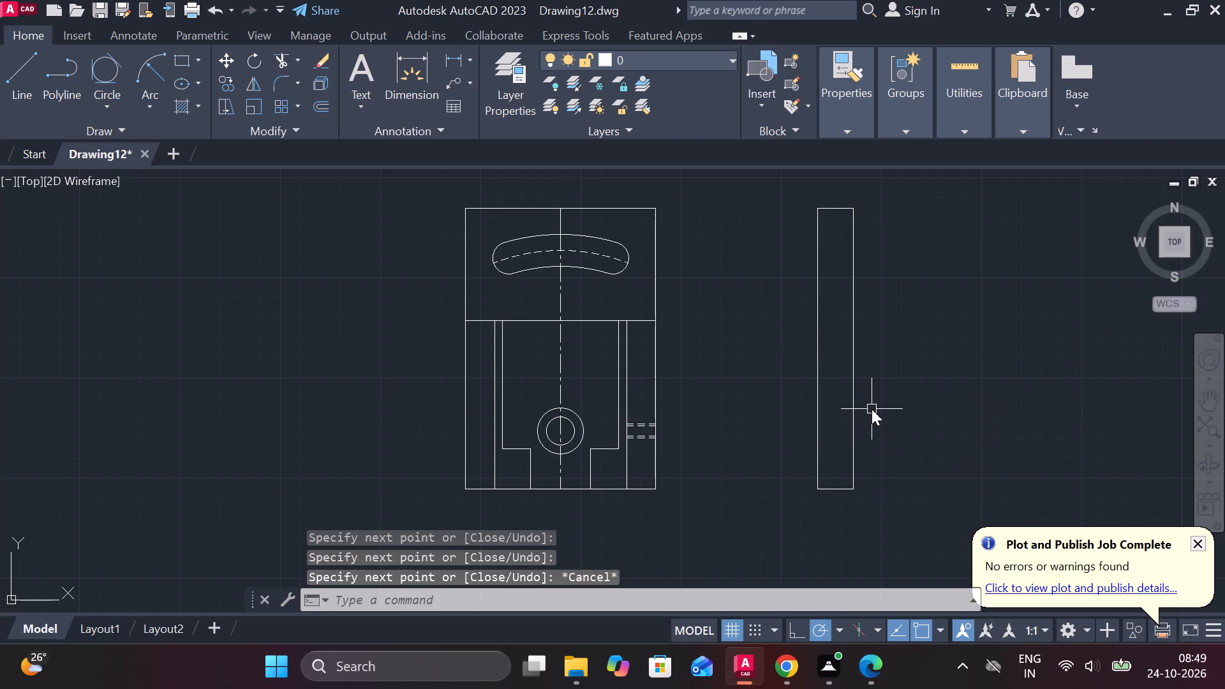
key(Return)
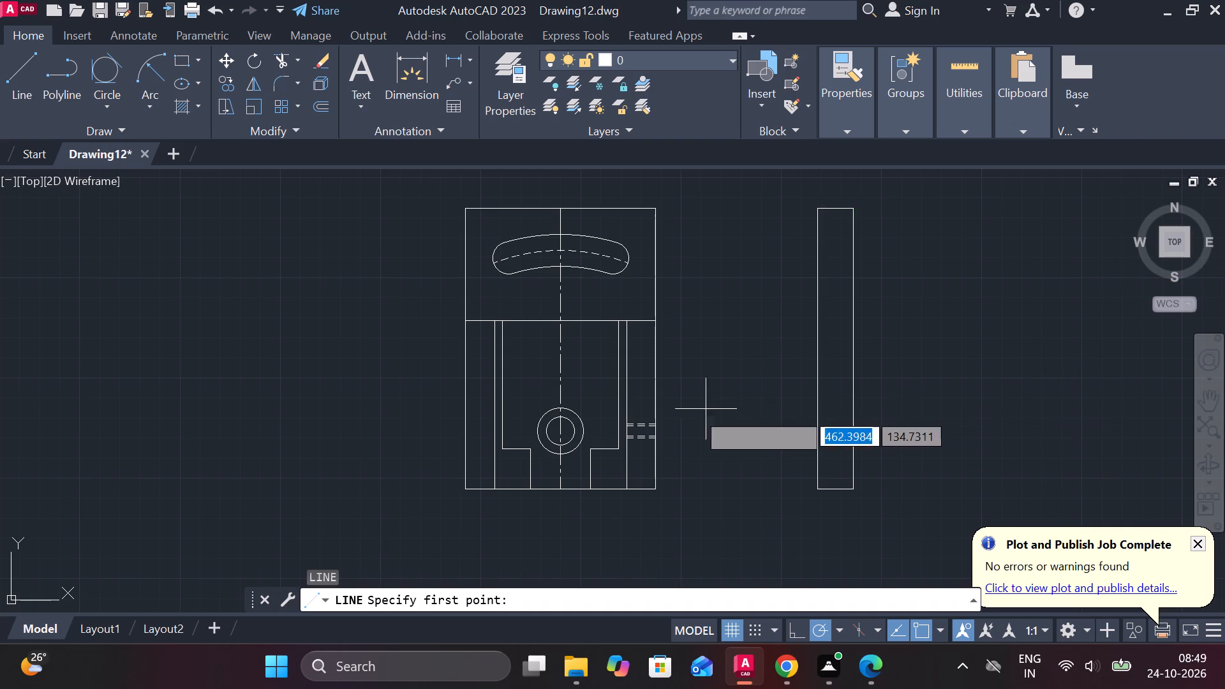
scroll(656, 414, up, 2)
middle_drag(537, 455, 812, 304)
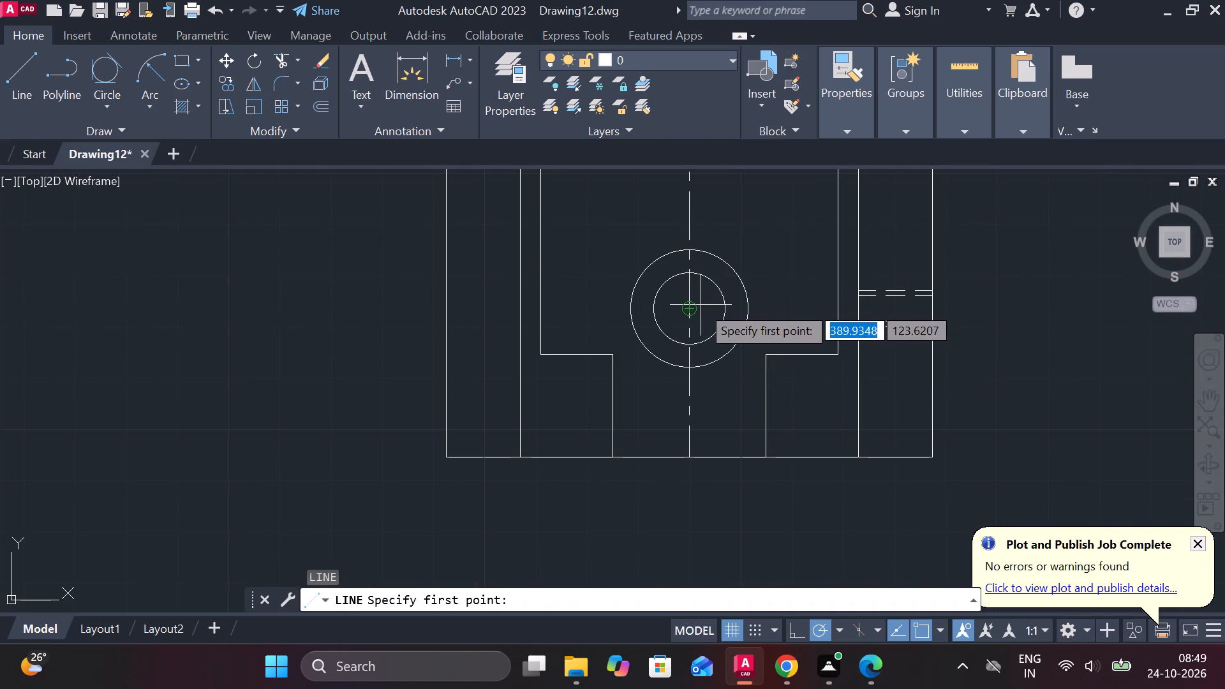
click(443, 309)
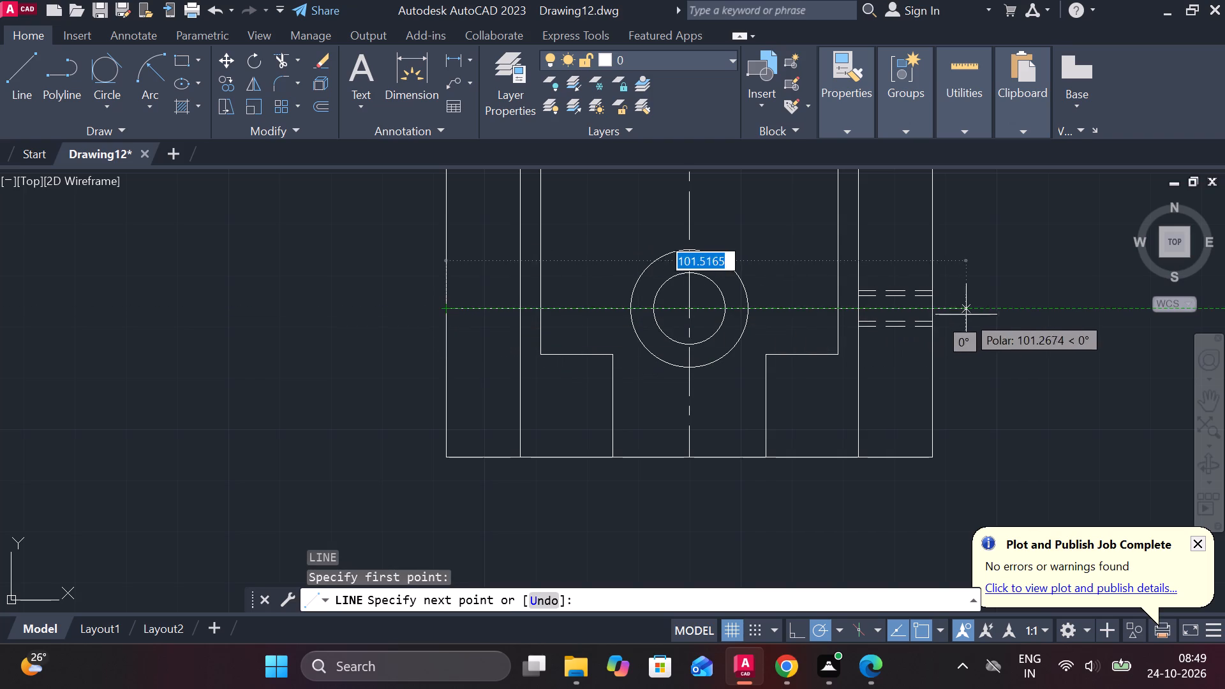
scroll(968, 314, down, 2)
middle_drag(981, 315, 630, 353)
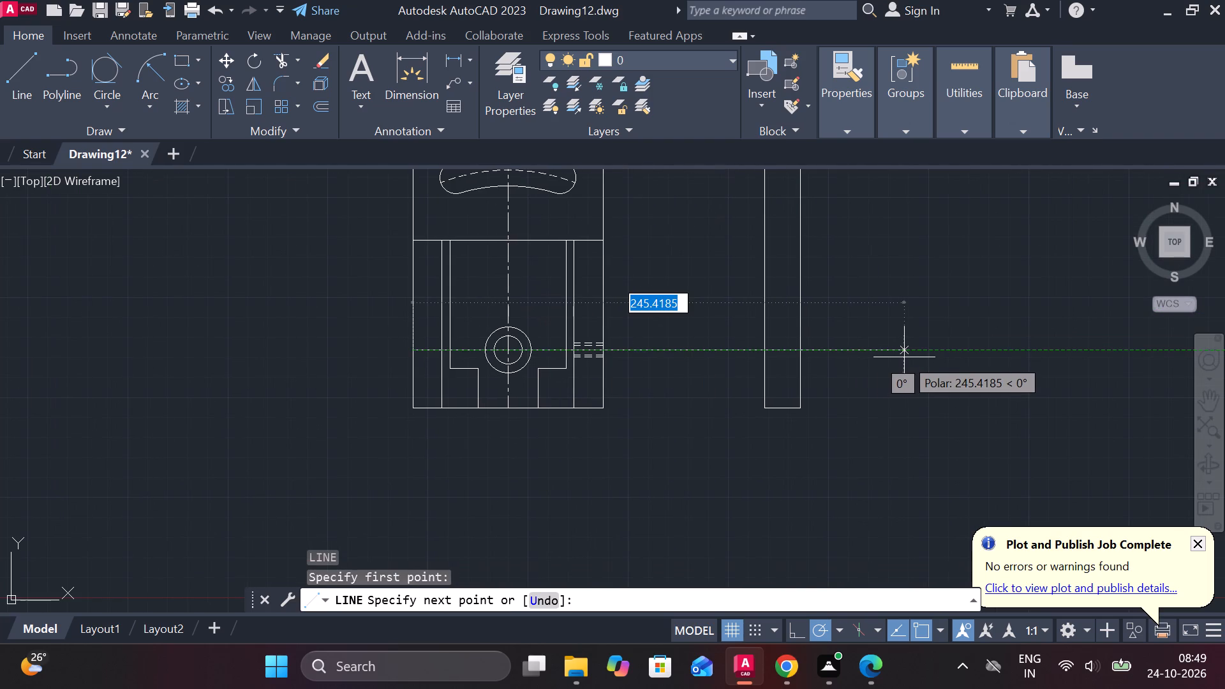
click(904, 357)
key(Escape)
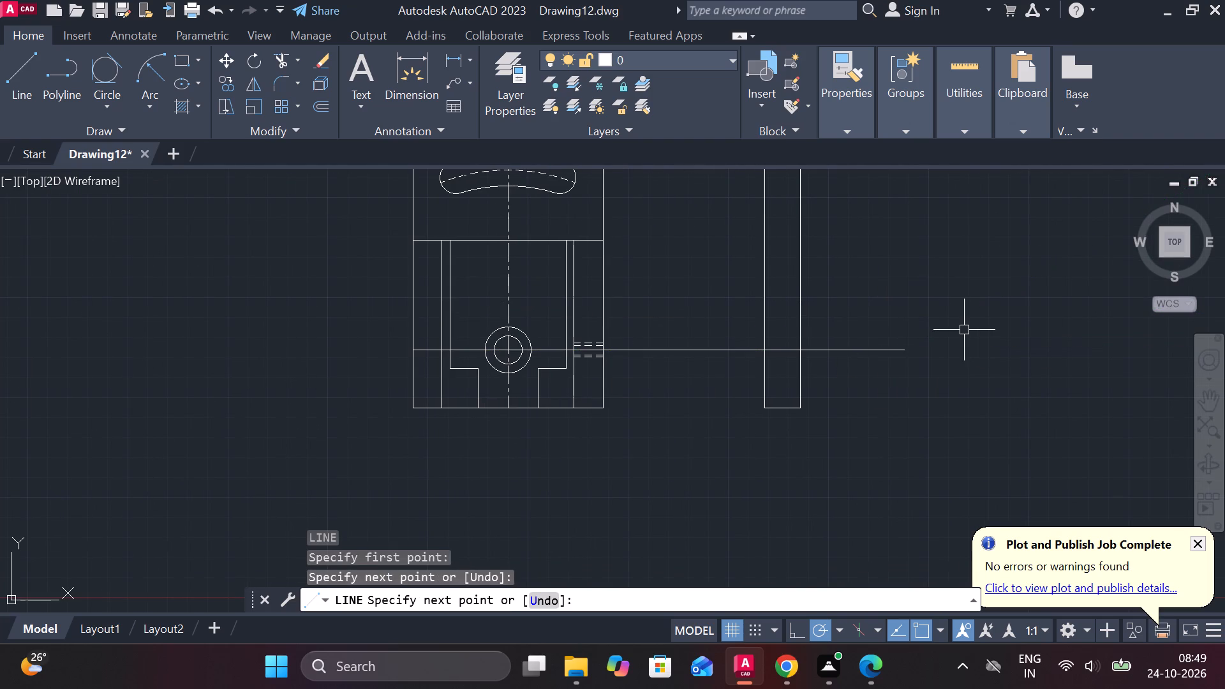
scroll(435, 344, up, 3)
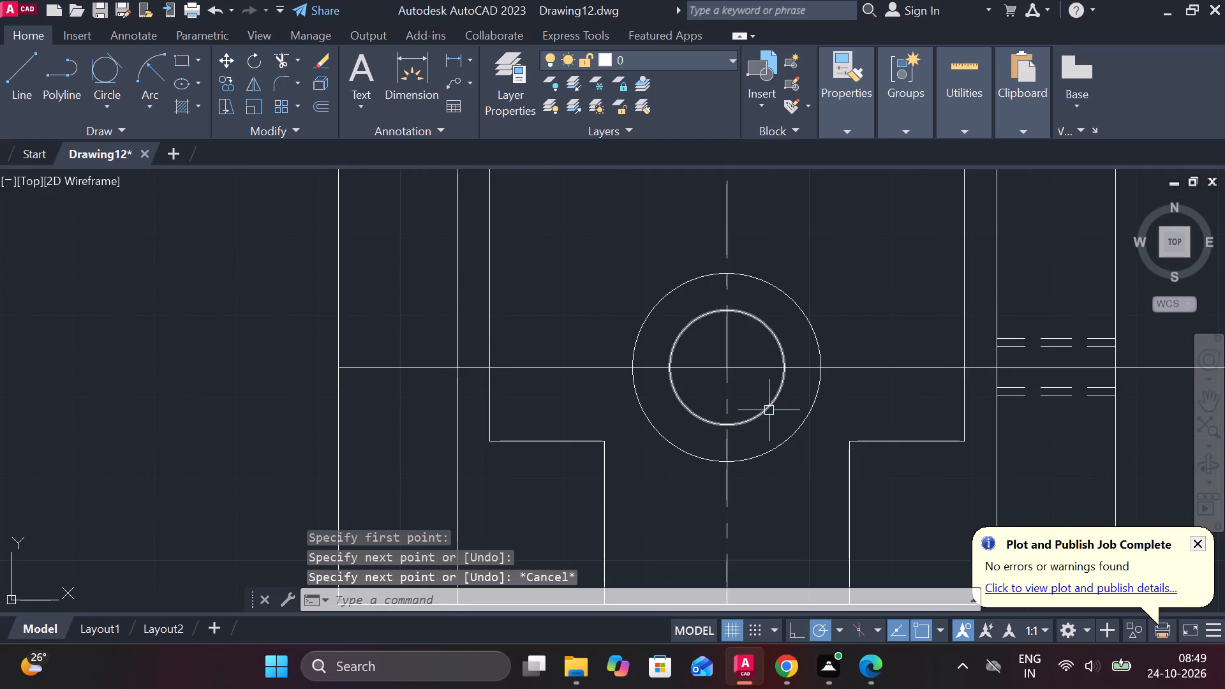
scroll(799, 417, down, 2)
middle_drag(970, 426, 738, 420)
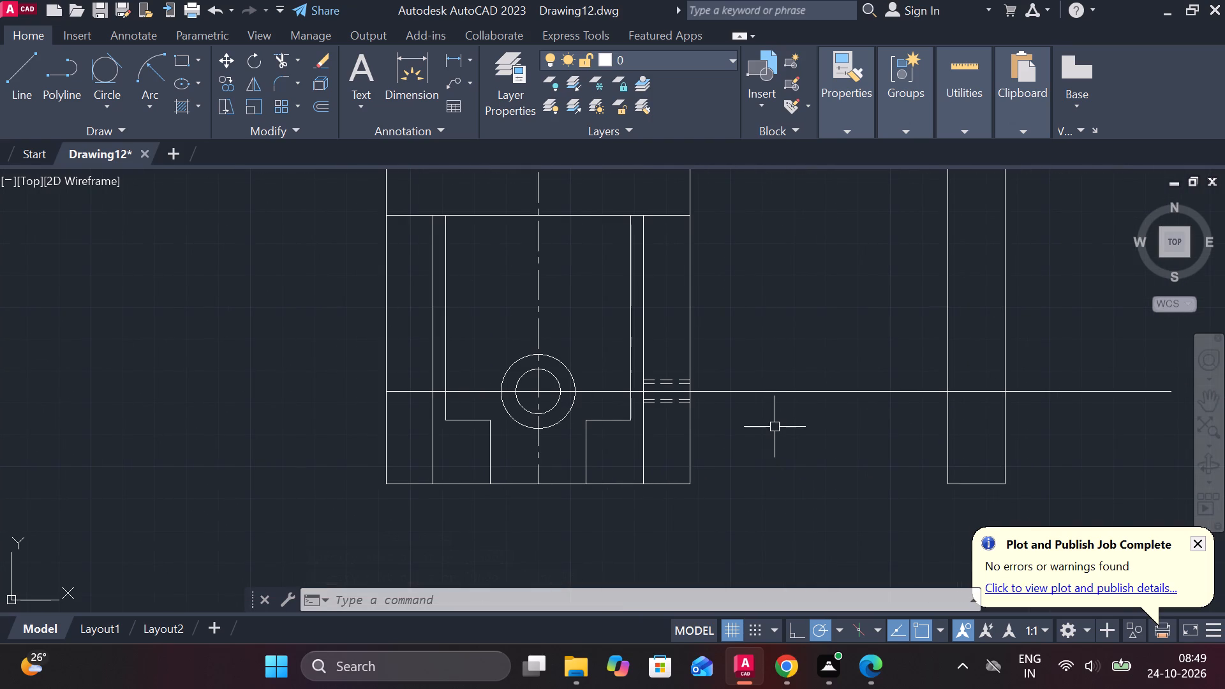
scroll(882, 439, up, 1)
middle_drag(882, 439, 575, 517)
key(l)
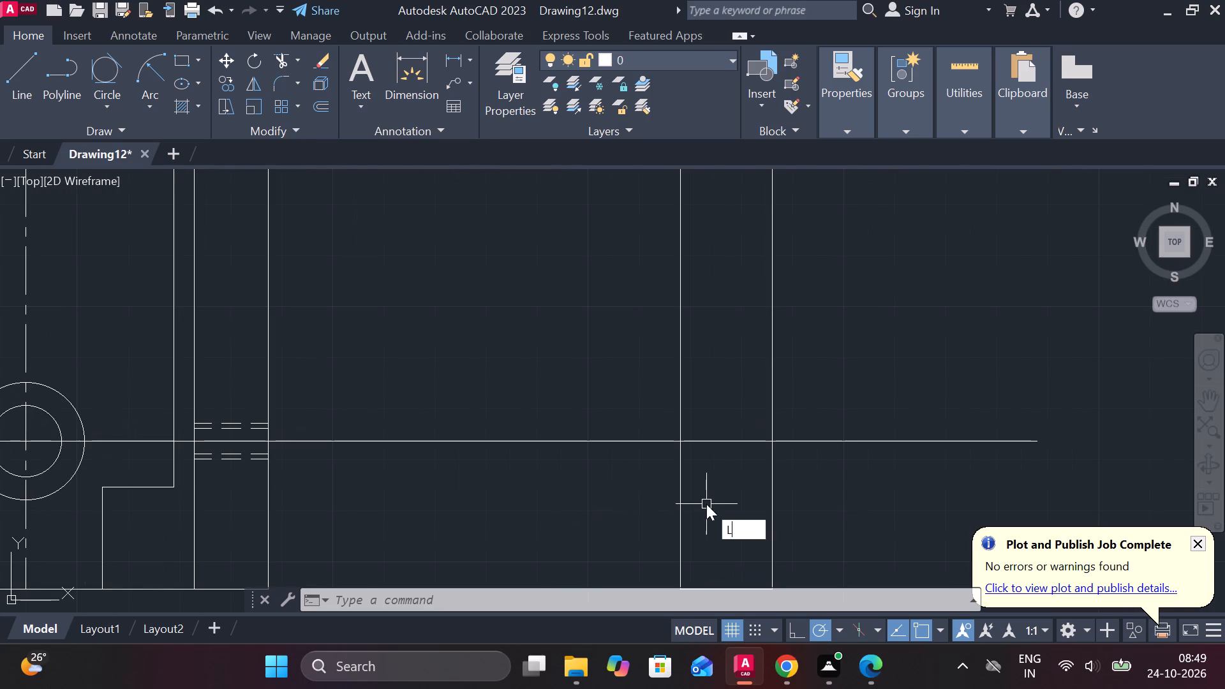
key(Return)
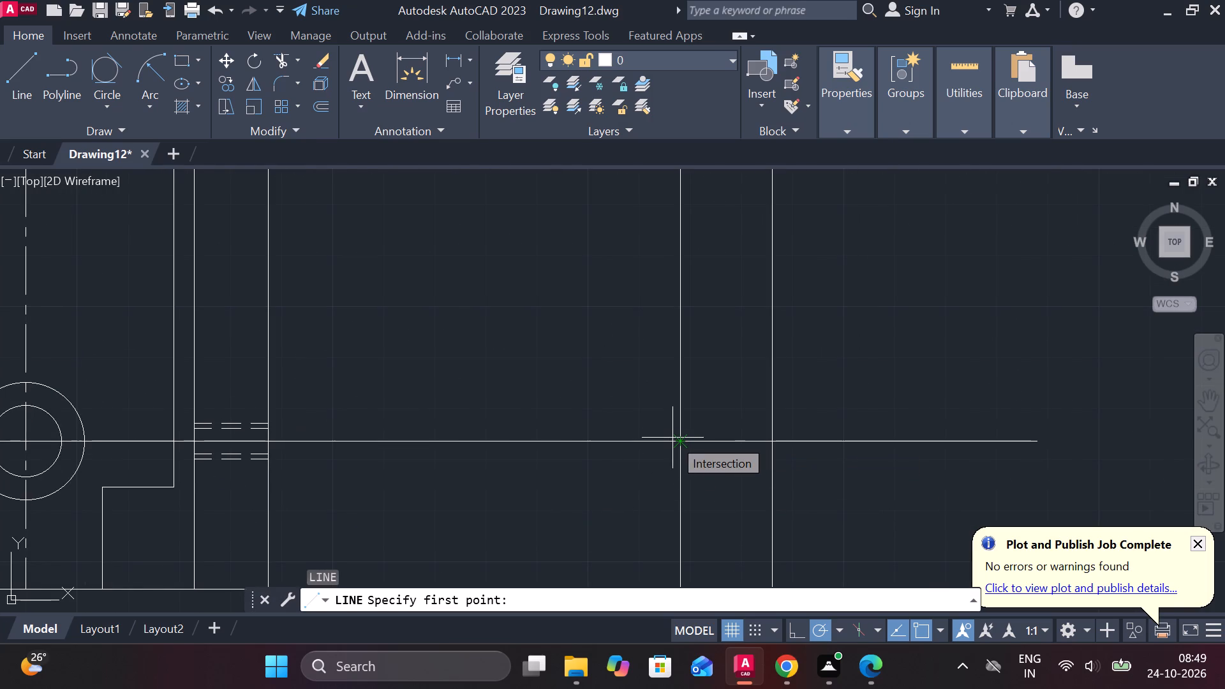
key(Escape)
Trim the horizontal line beyond the side view's right edge and between the plate and the side view.
text(TR)
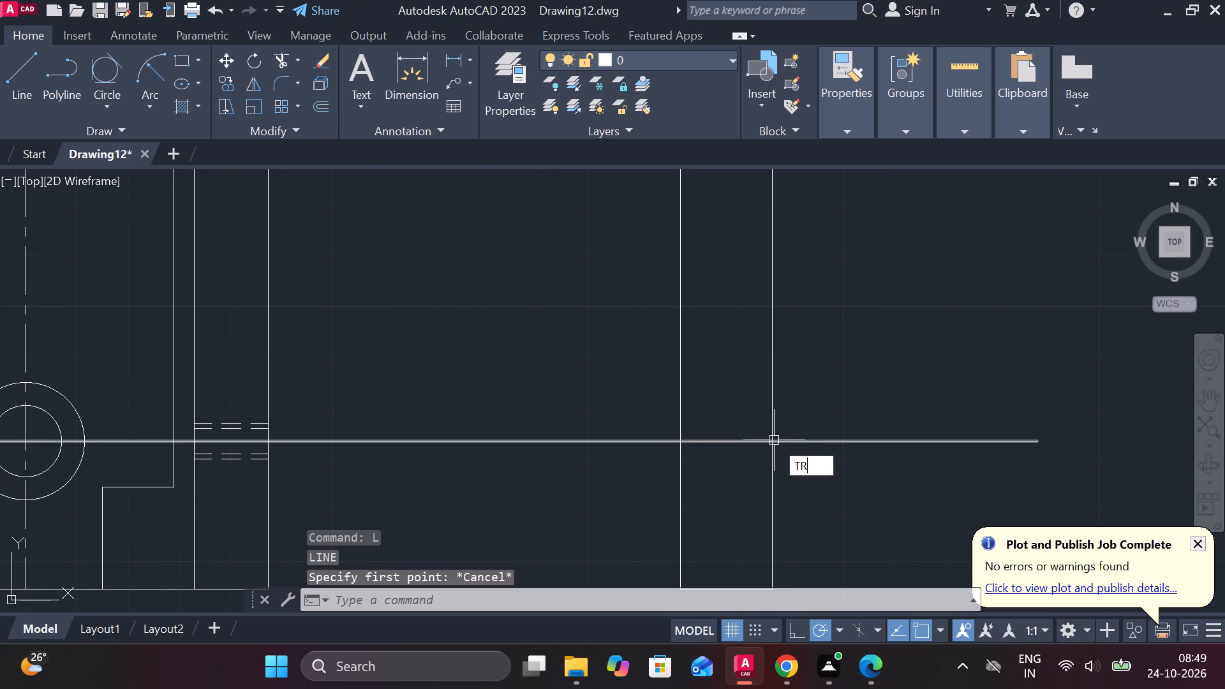
key(space)
drag(790, 410, 797, 482)
drag(612, 406, 625, 485)
scroll(637, 489, down, 1)
scroll(536, 474, down, 1)
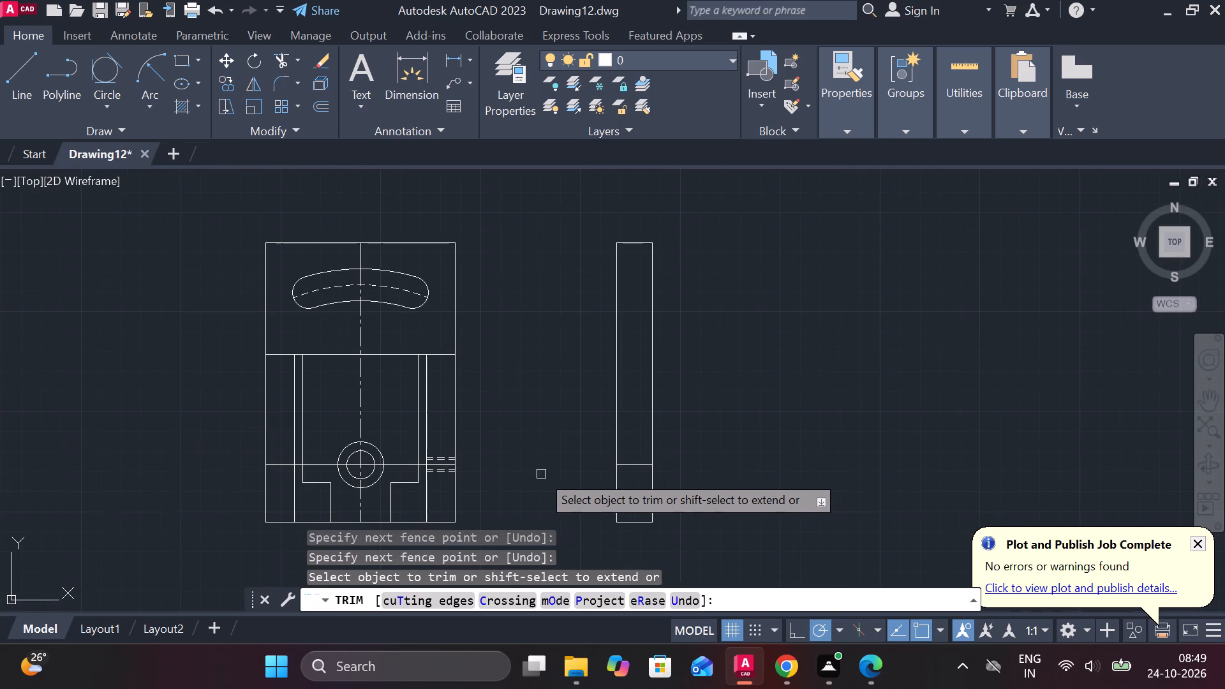
key(Escape)
Offset the short horizontal line across the side view upward by 7.
scroll(655, 469, up, 2)
click(614, 459)
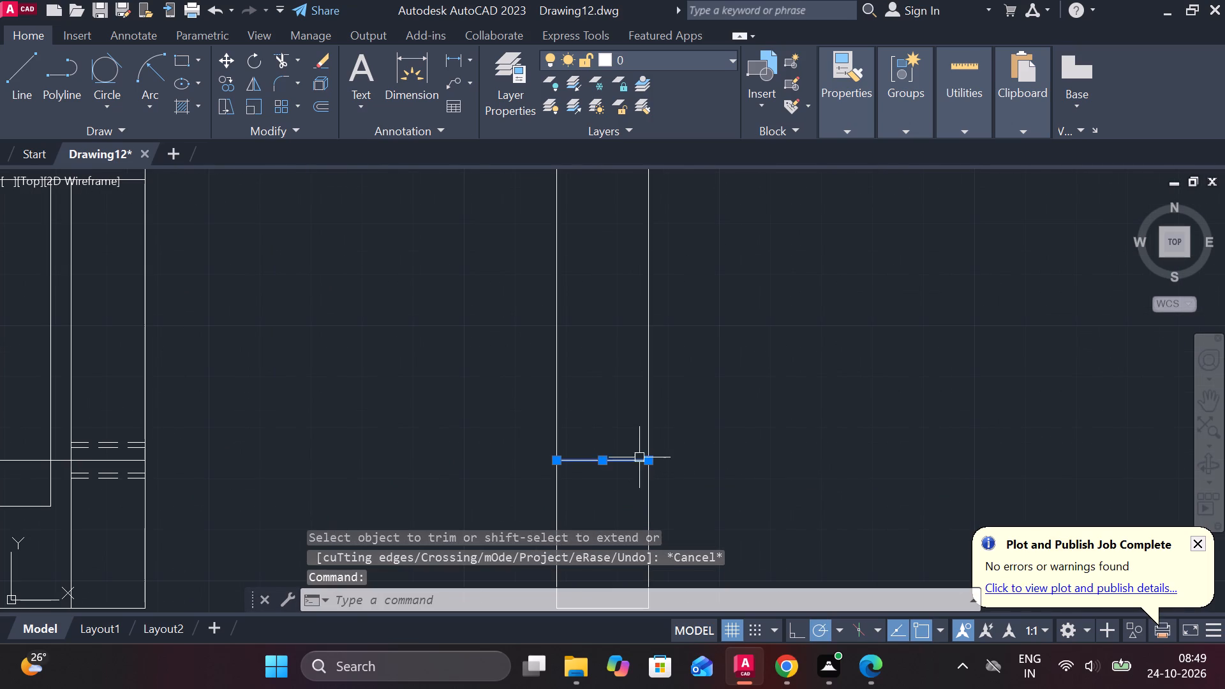
key(o)
key(Return)
key(Return)
scroll(609, 431, up, 2)
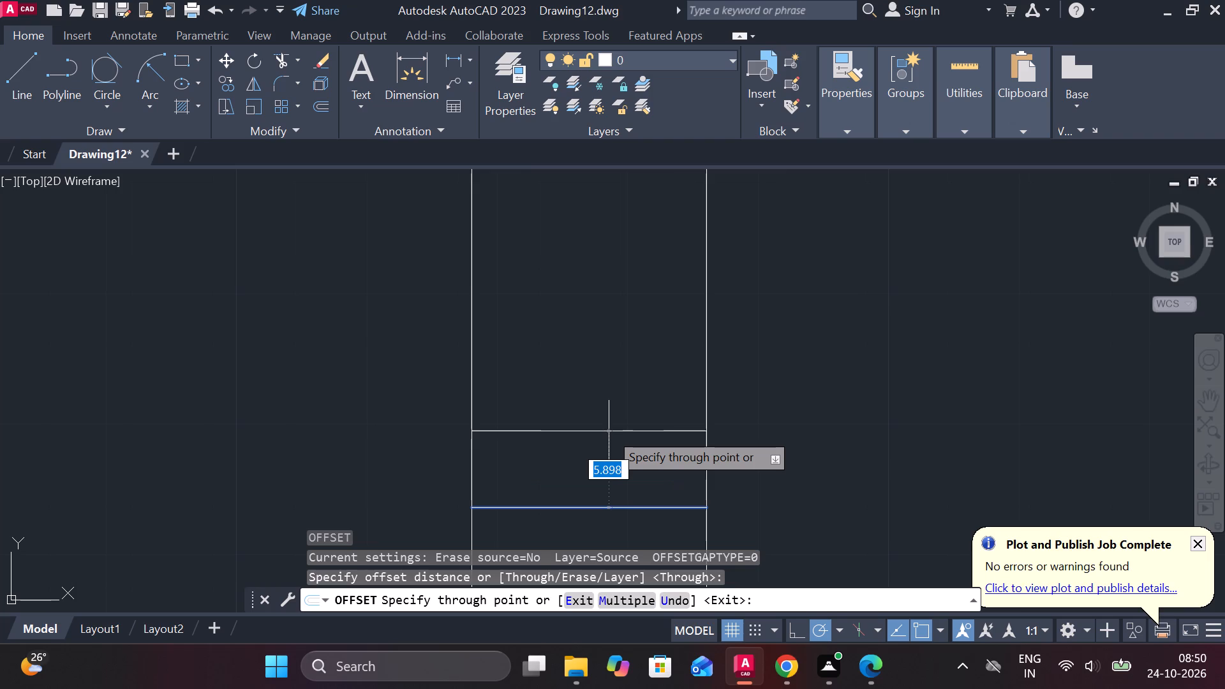
text(7)
key(space)
Offset the same centre-height line across the side view downward by 7.
scroll(616, 466, down, 2)
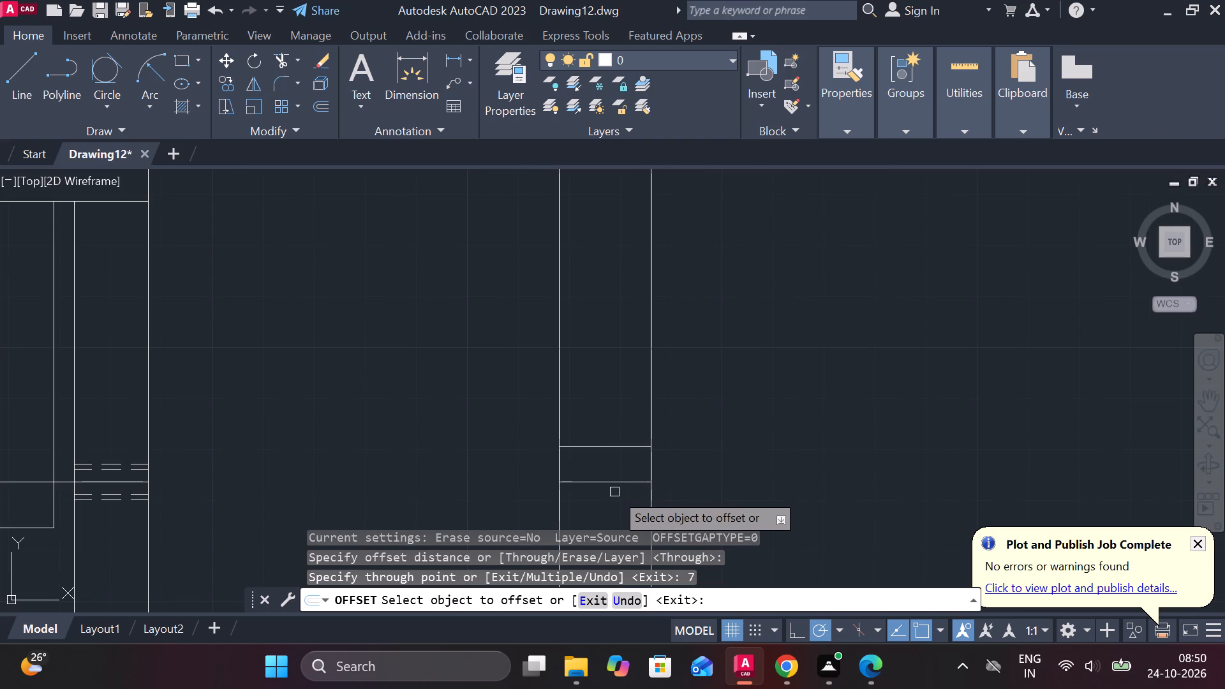
click(604, 477)
click(603, 481)
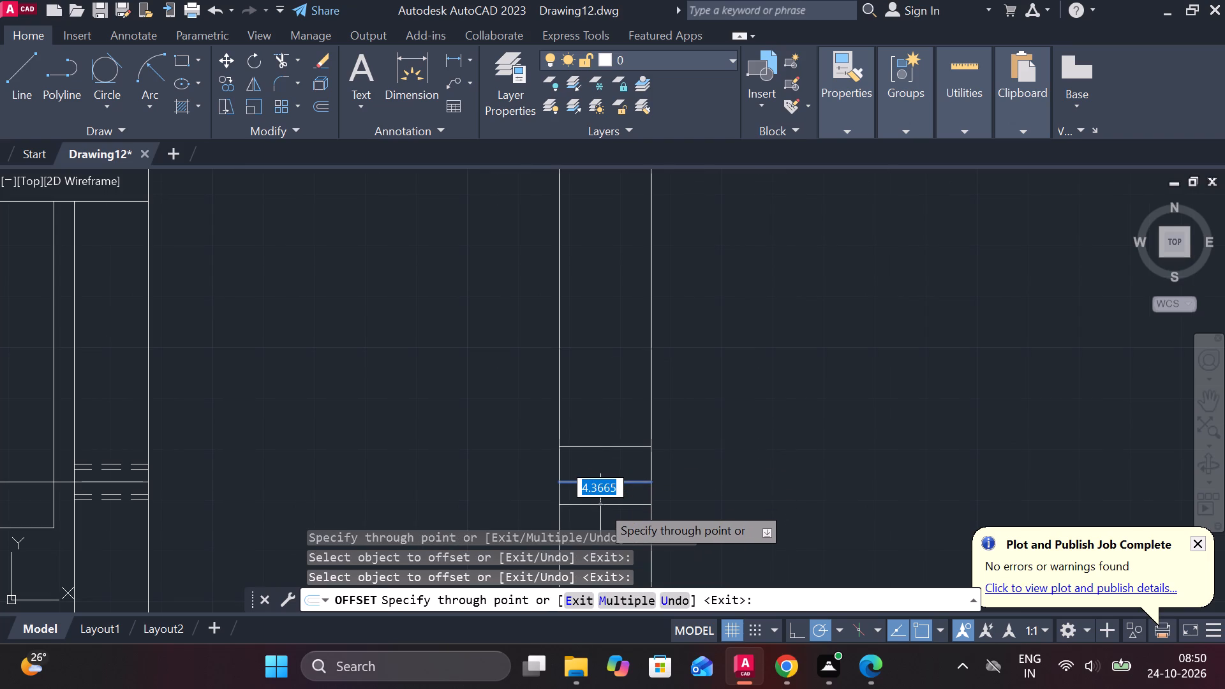
text(7)
key(space)
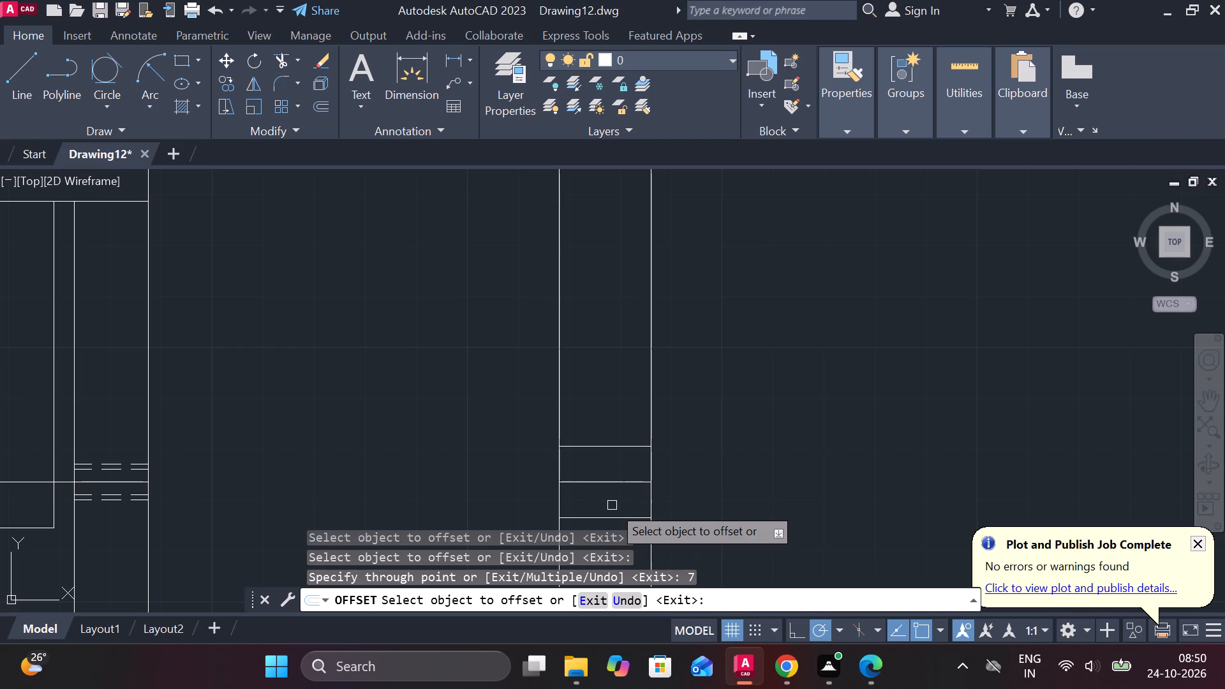
middle_drag(700, 490, 699, 490)
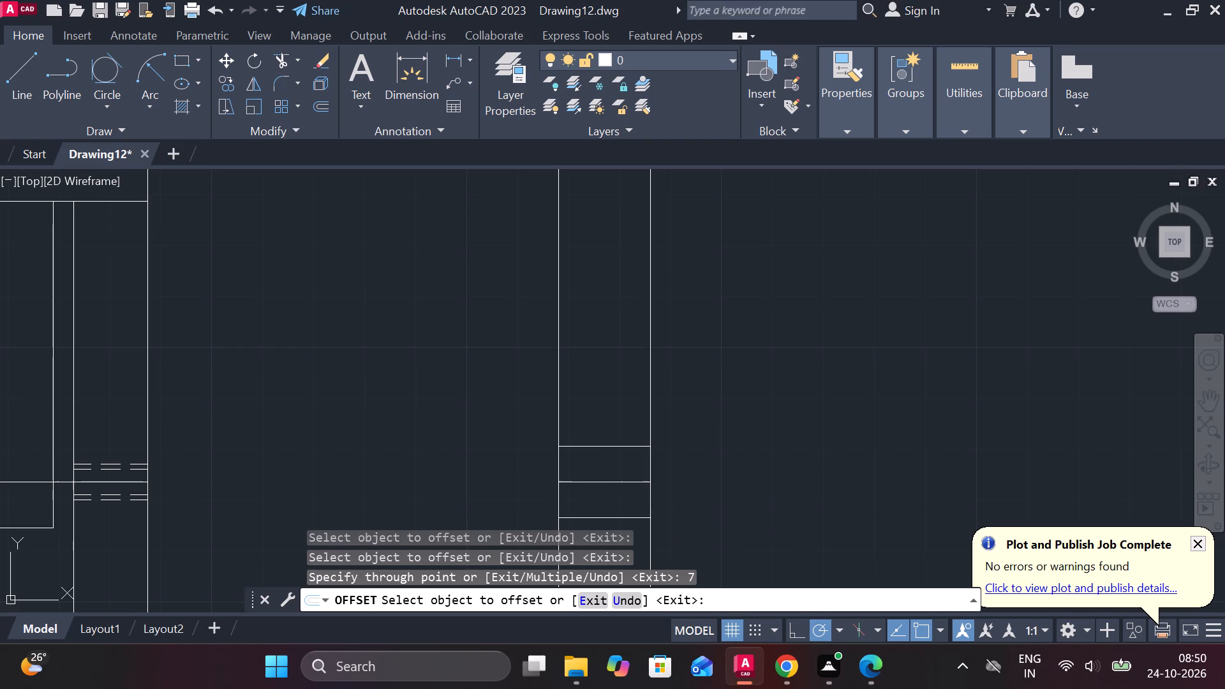
middle_drag(699, 490, 656, 433)
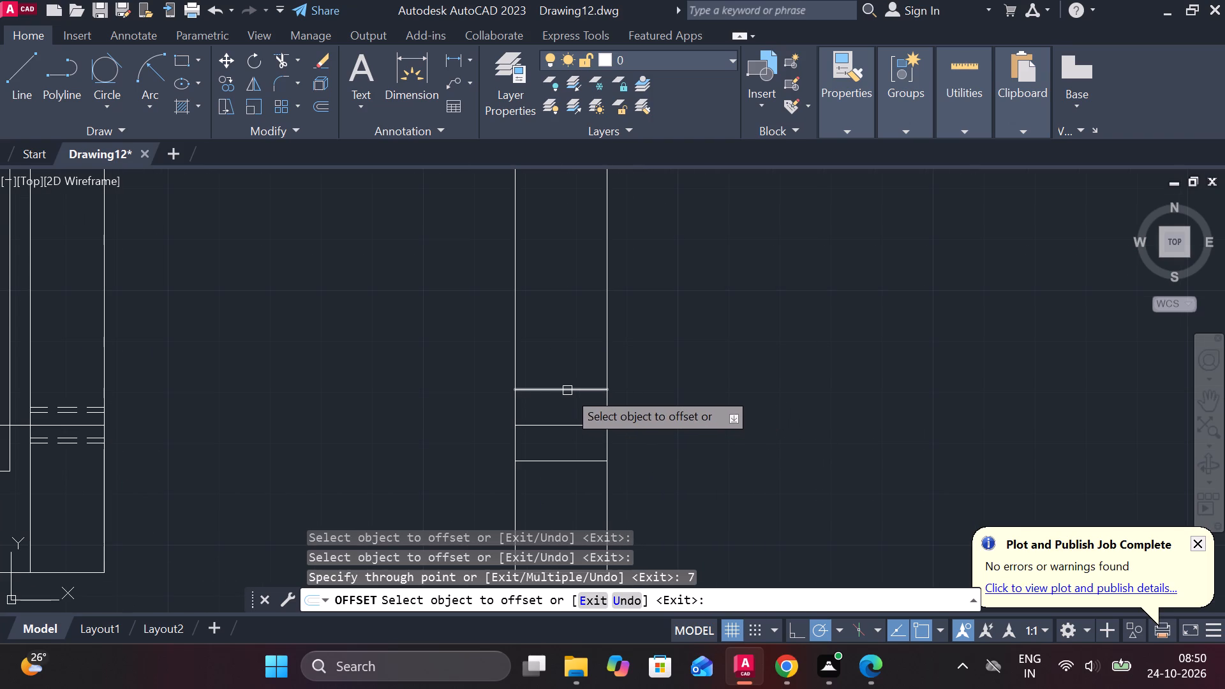
key(Escape)
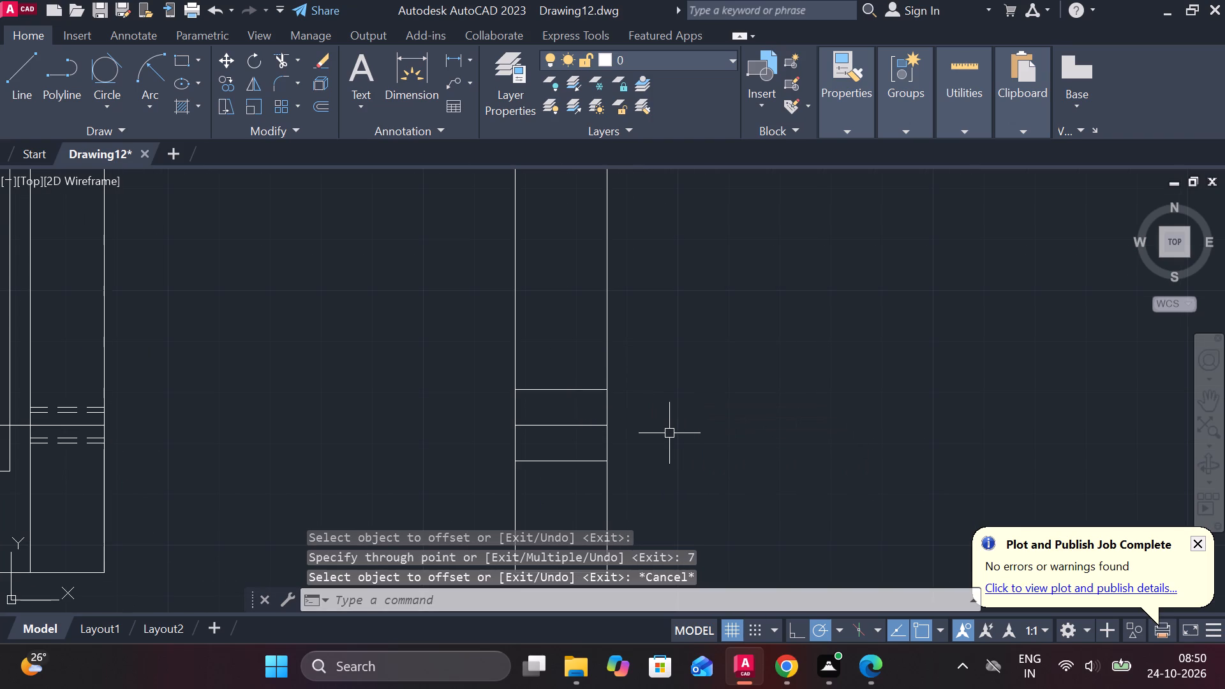
Draw a vertical line on the side view's right edge between the lower and upper offset lines.
key(l)
key(Return)
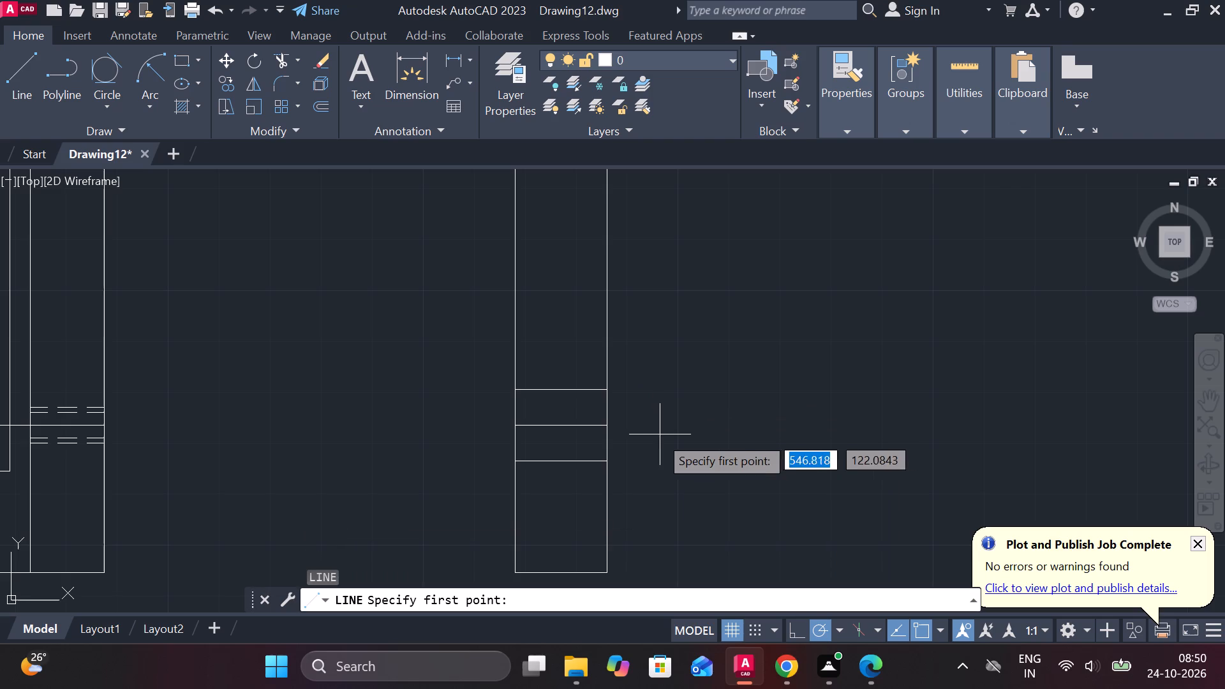
click(611, 450)
click(600, 384)
key(Escape)
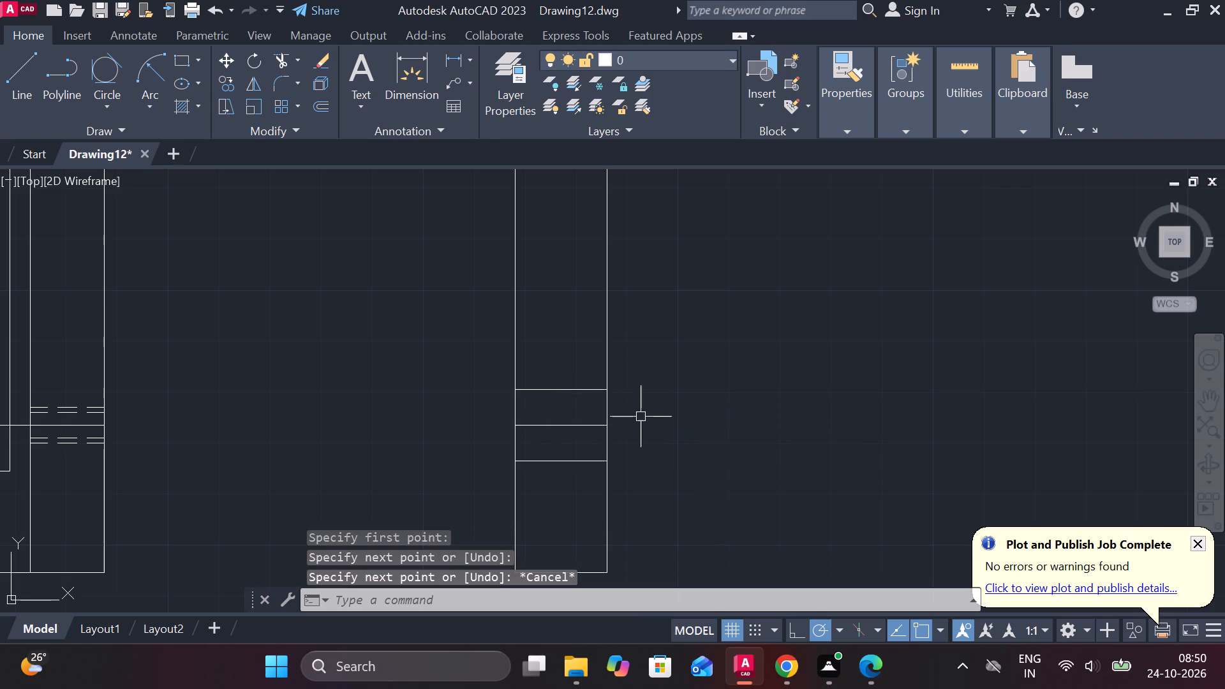
Offset the short vertical line on the right edge by 8 into the side view.
click(609, 403)
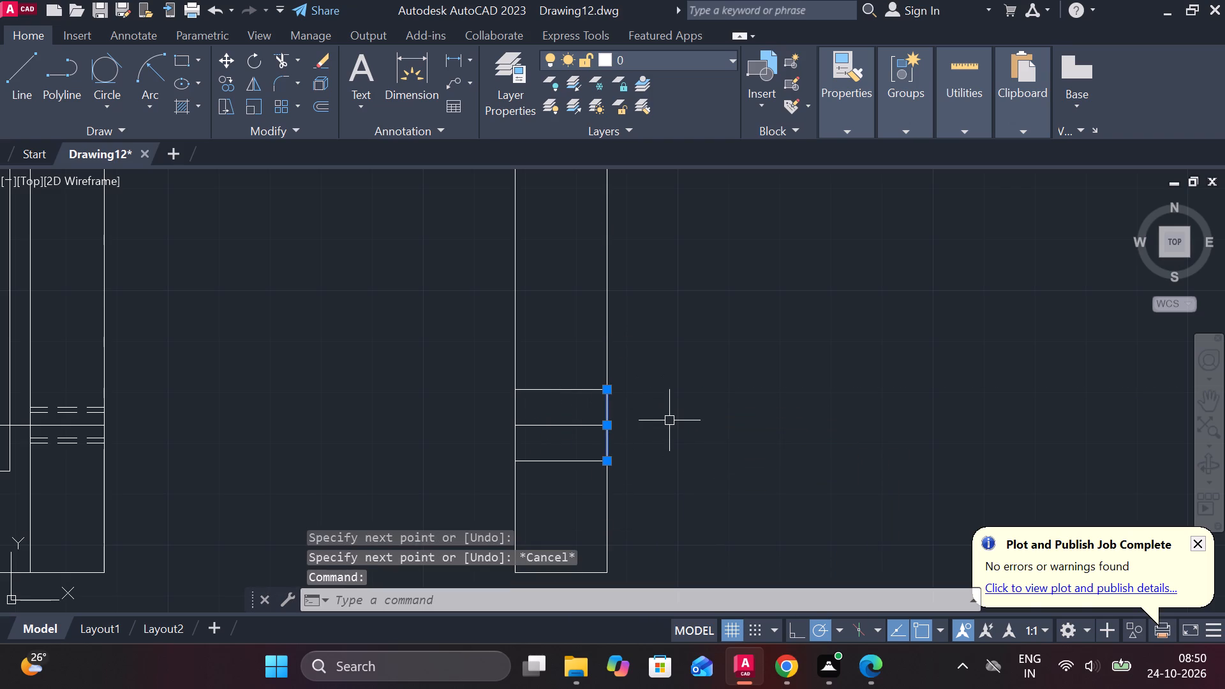
key(o)
key(Return)
key(Return)
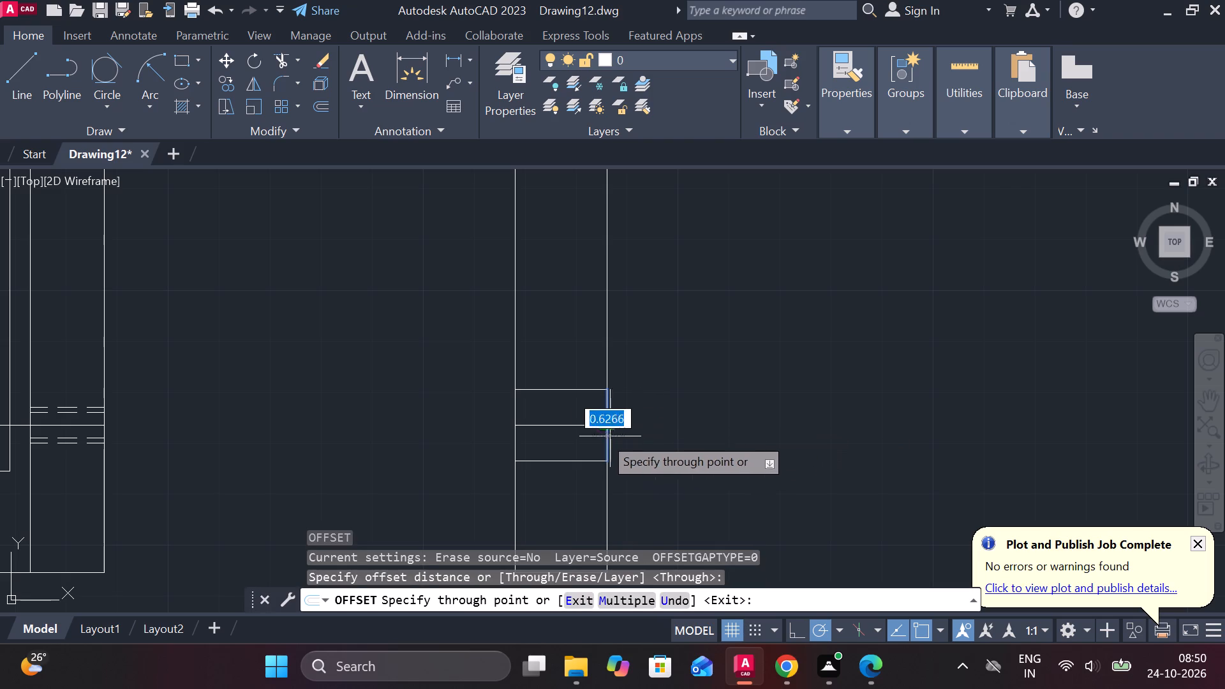
key(8)
key(Return)
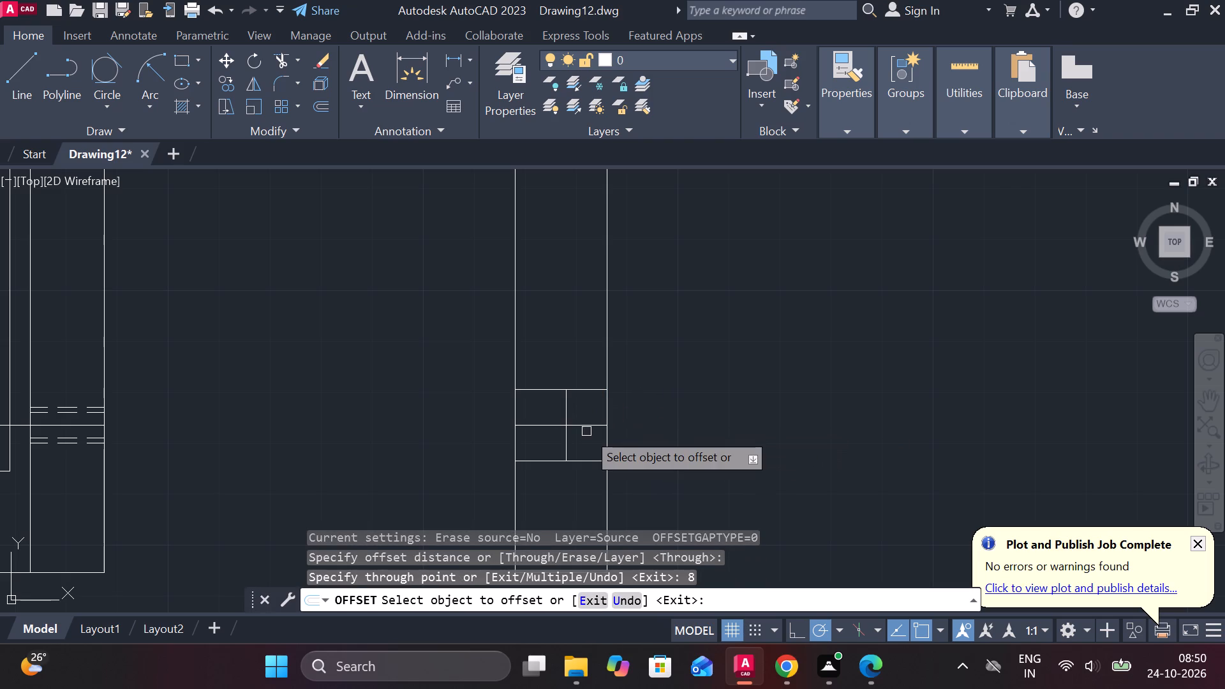
key(Escape)
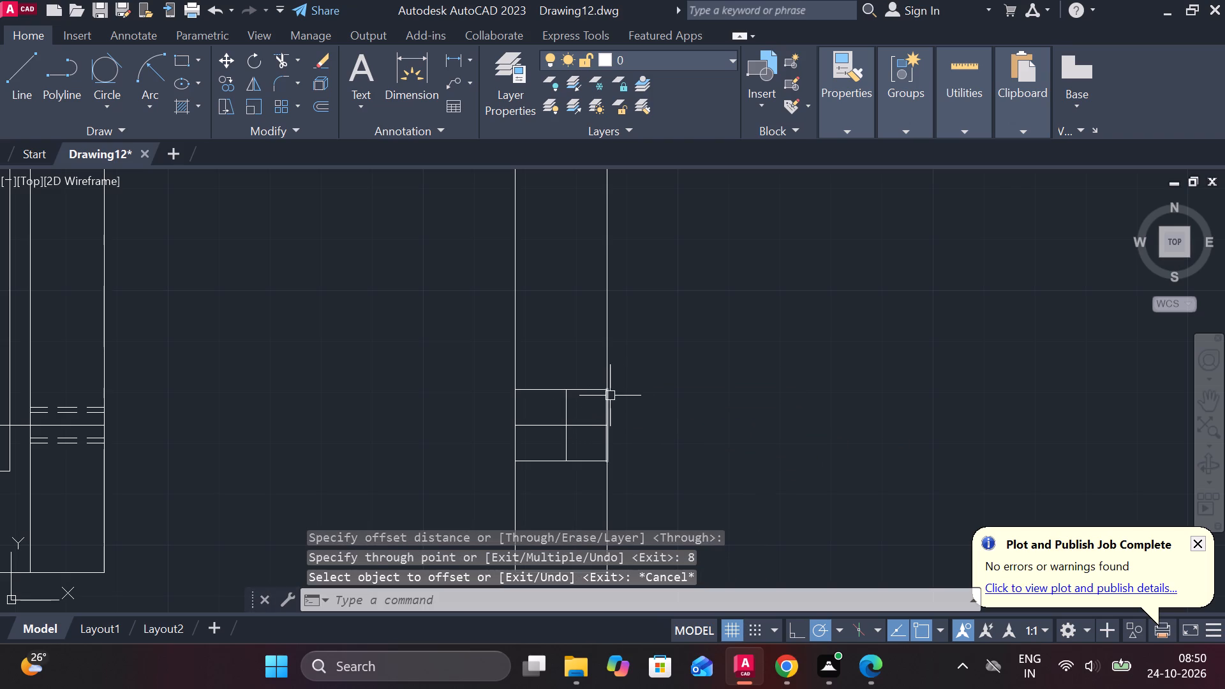
Erase the short vertical source line lying on the side view's right edge.
click(610, 396)
key(e)
key(space)
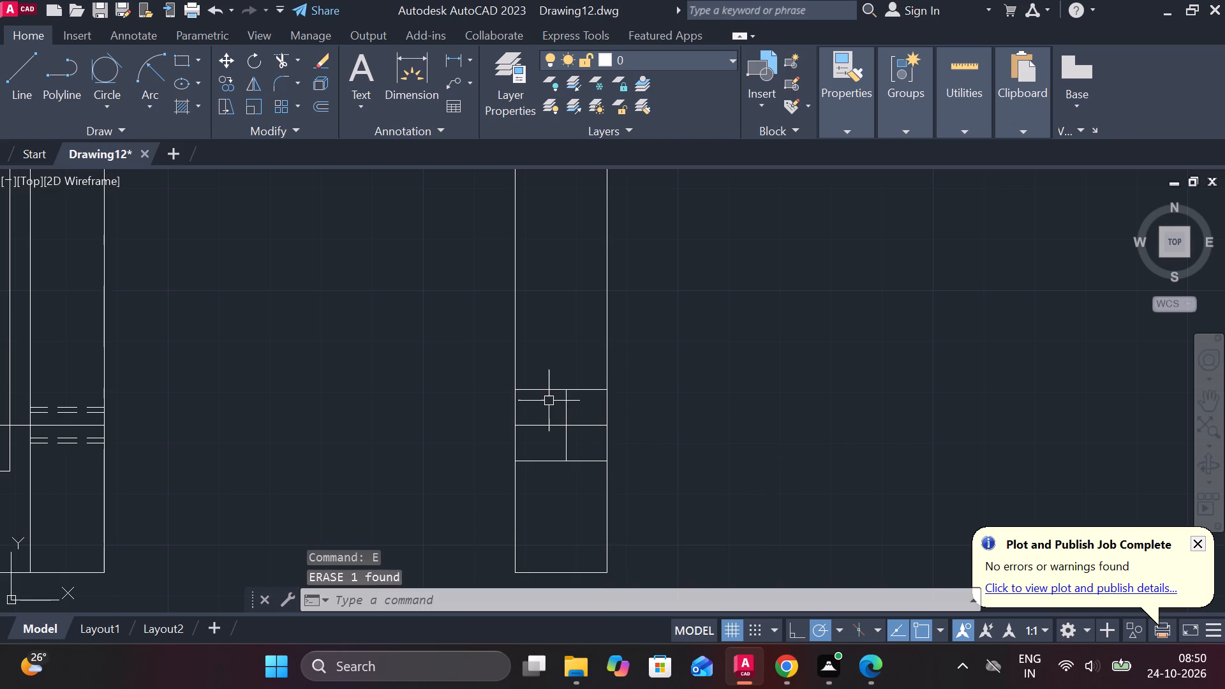
Lengthen the inner vertical line in the side view by 4.5 at its upper end.
click(565, 415)
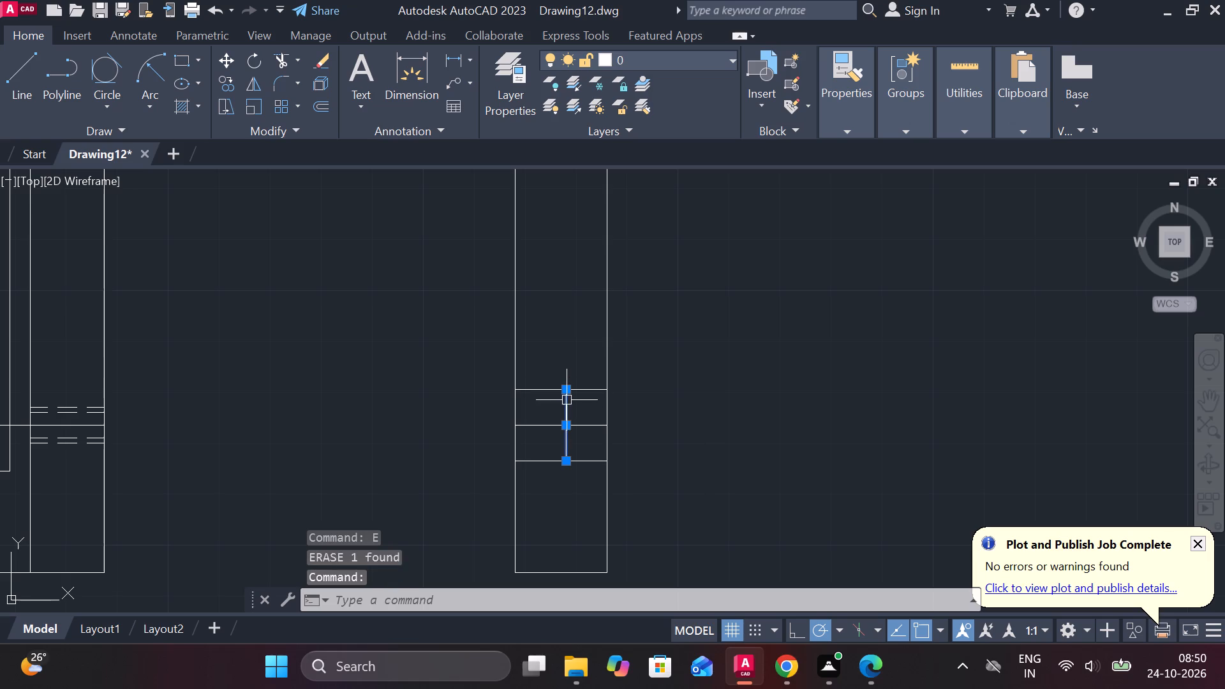
click(618, 433)
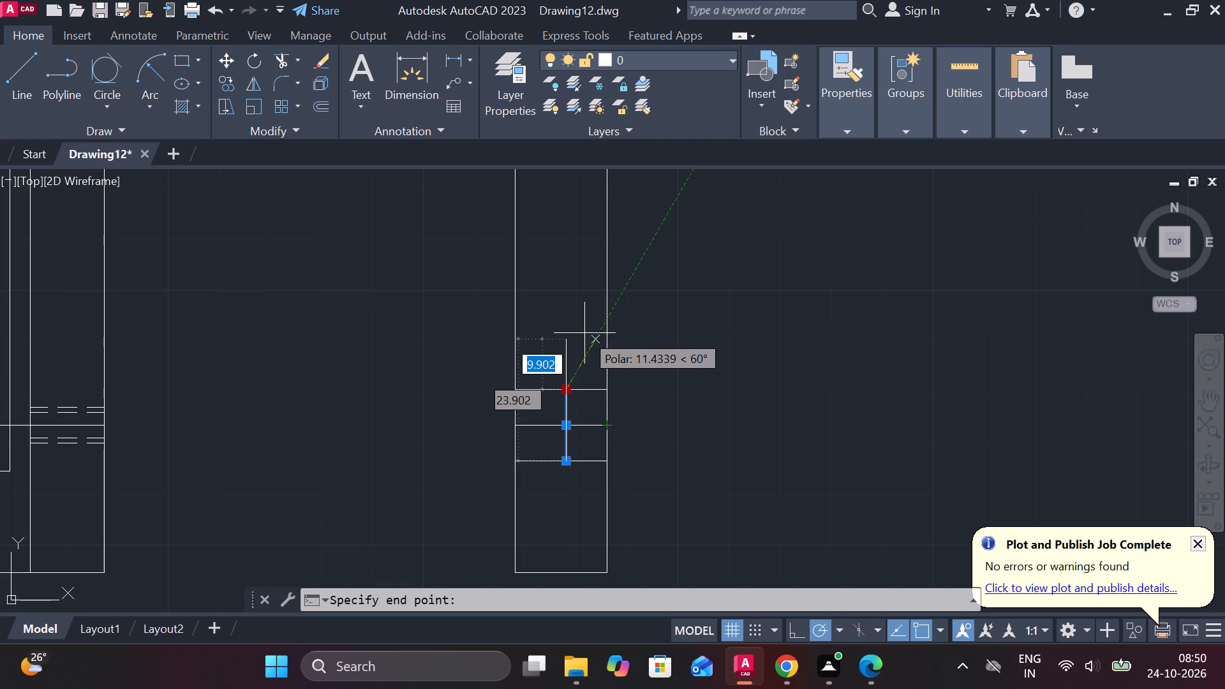
key(2)
key(BackSpace)
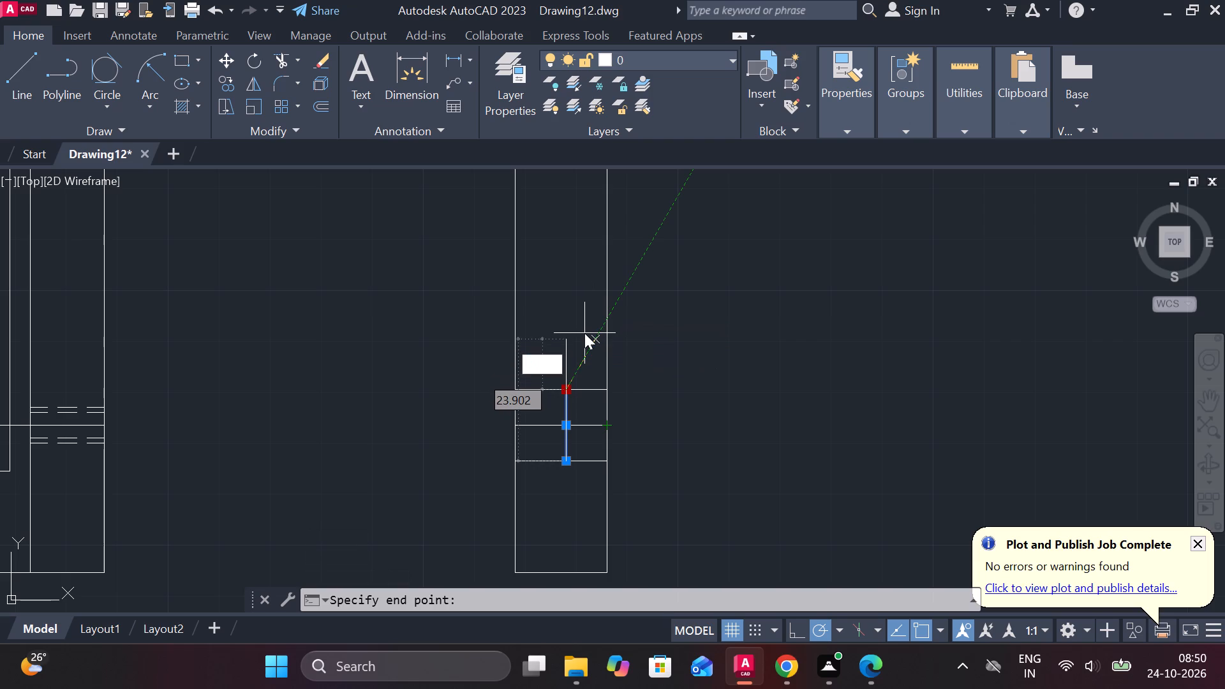
text(4.)
text(5)
key(space)
scroll(553, 341, down, 2)
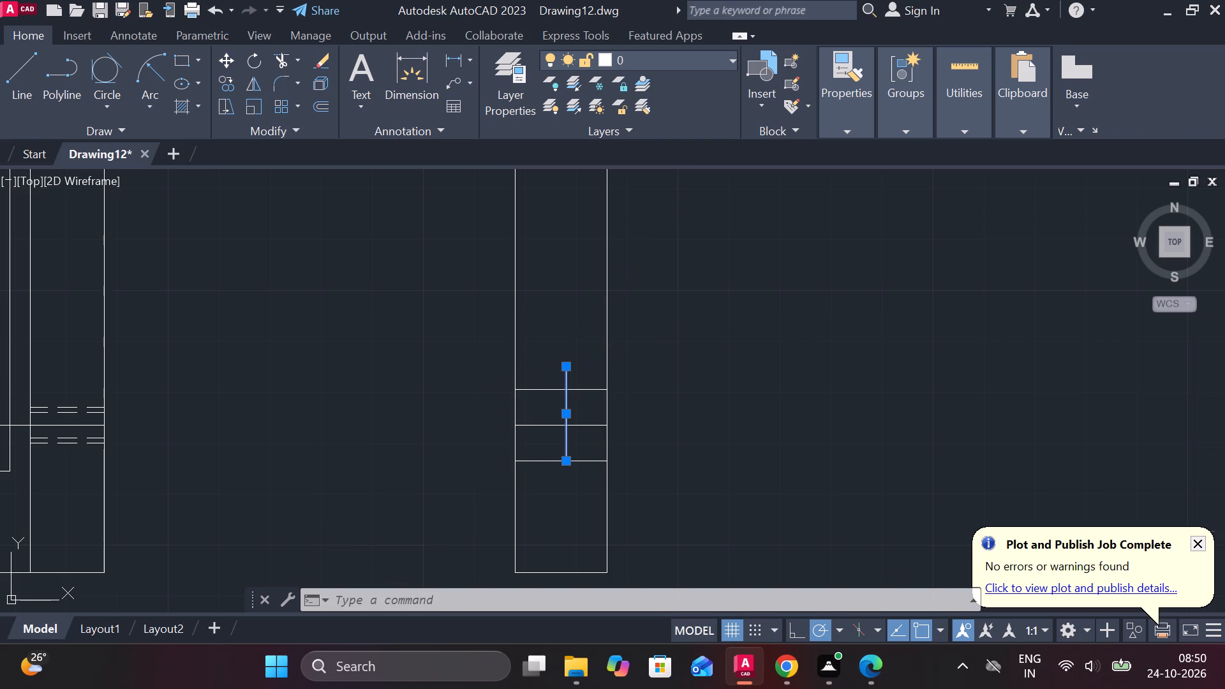
scroll(522, 313, up, 3)
scroll(523, 313, down, 3)
key(Escape)
Lengthen the inner vertical line in the side view by 4.5 at its lower end.
scroll(598, 371, up, 1)
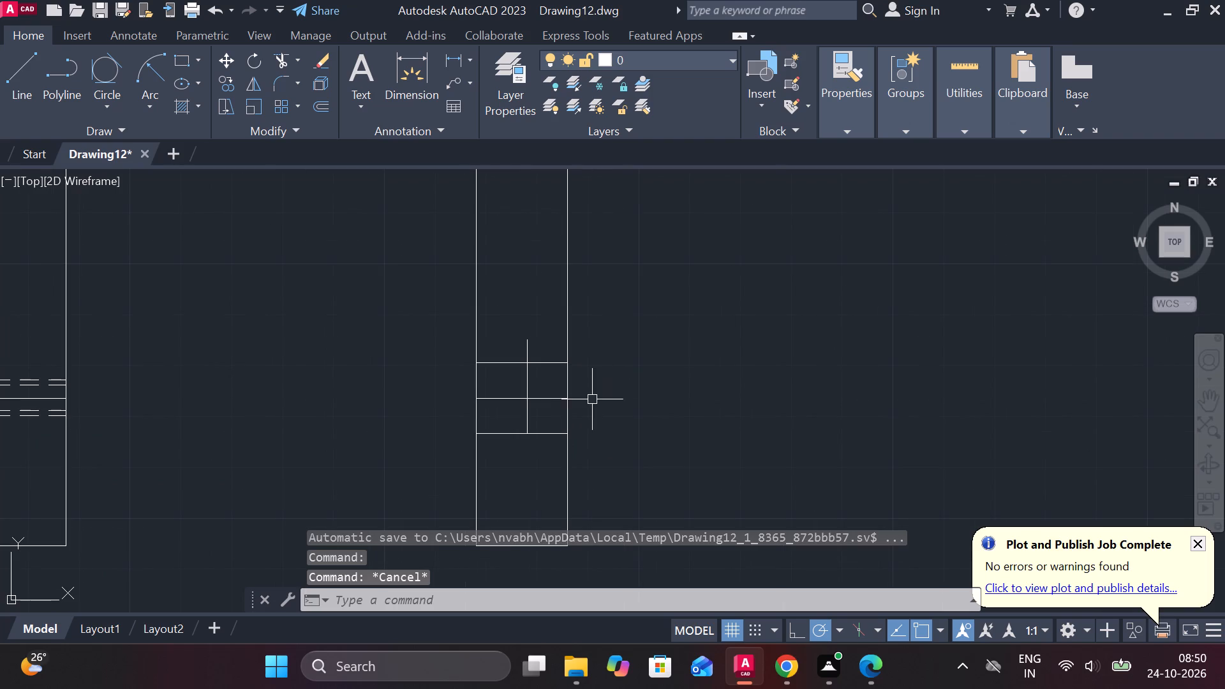
click(529, 392)
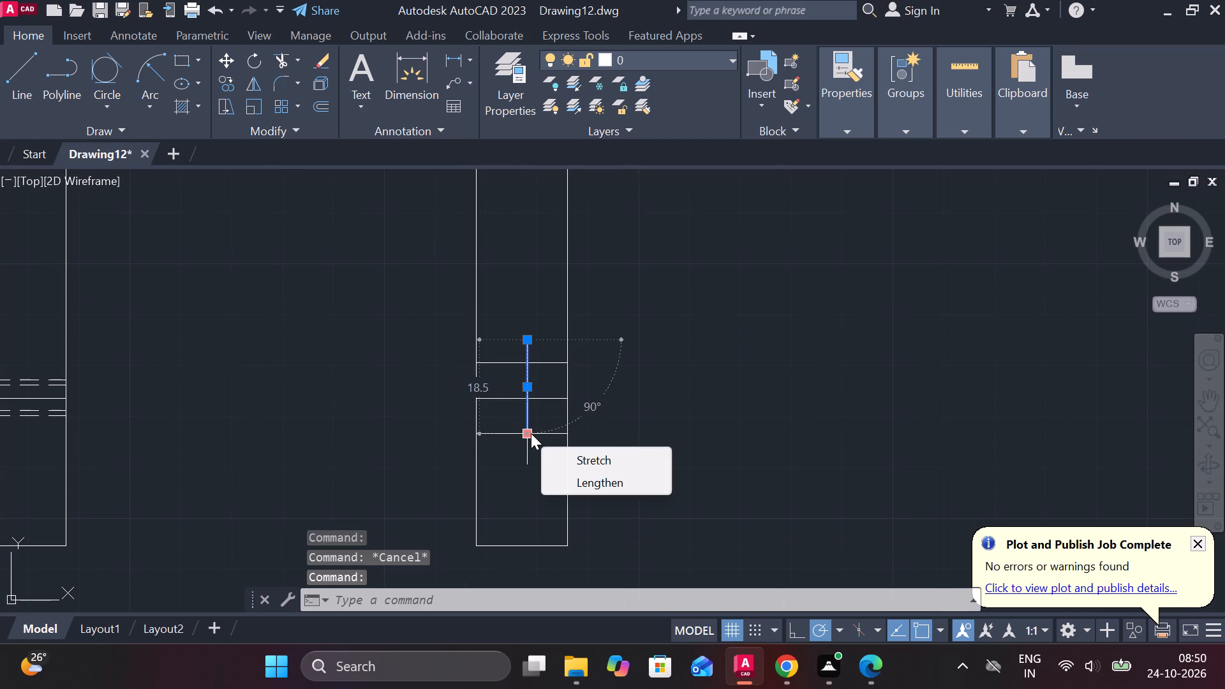
click(563, 480)
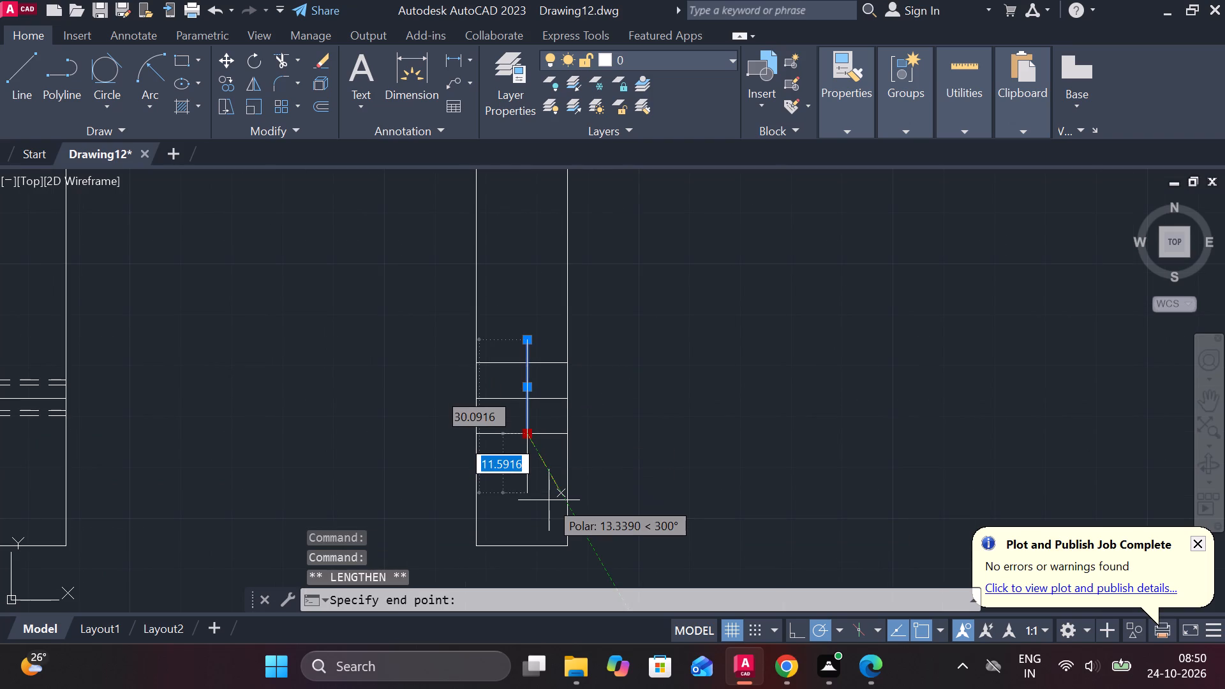
text(4.)
key(5)
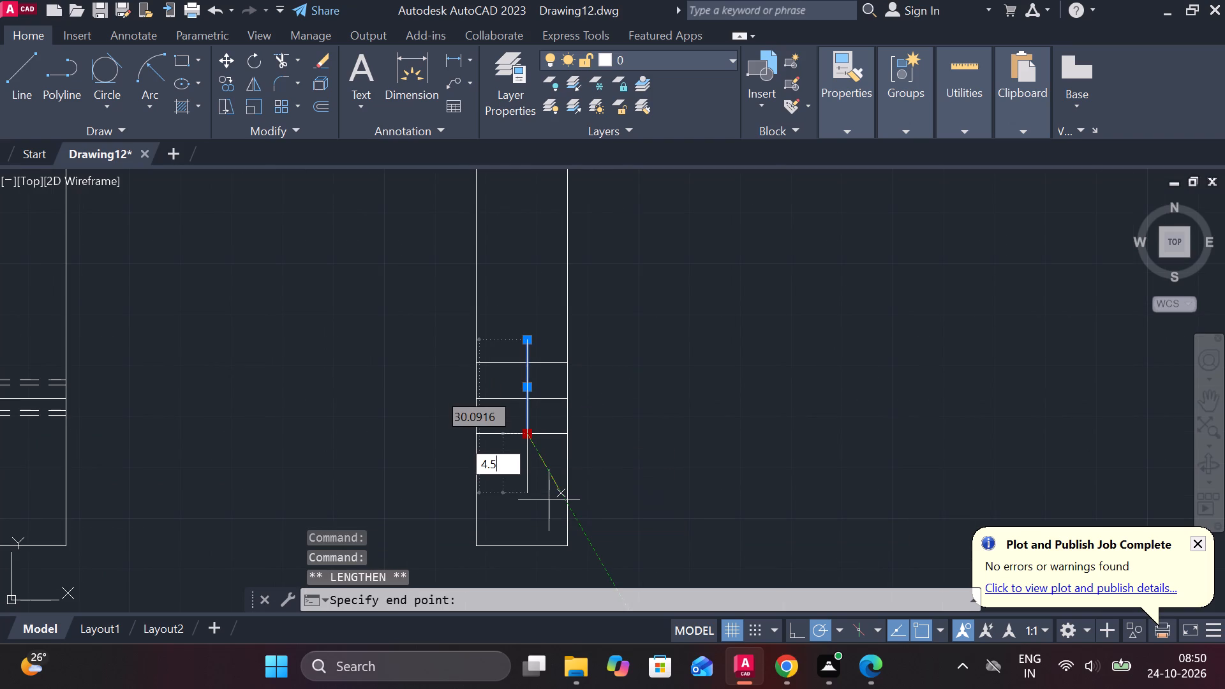
key(Return)
key(Escape)
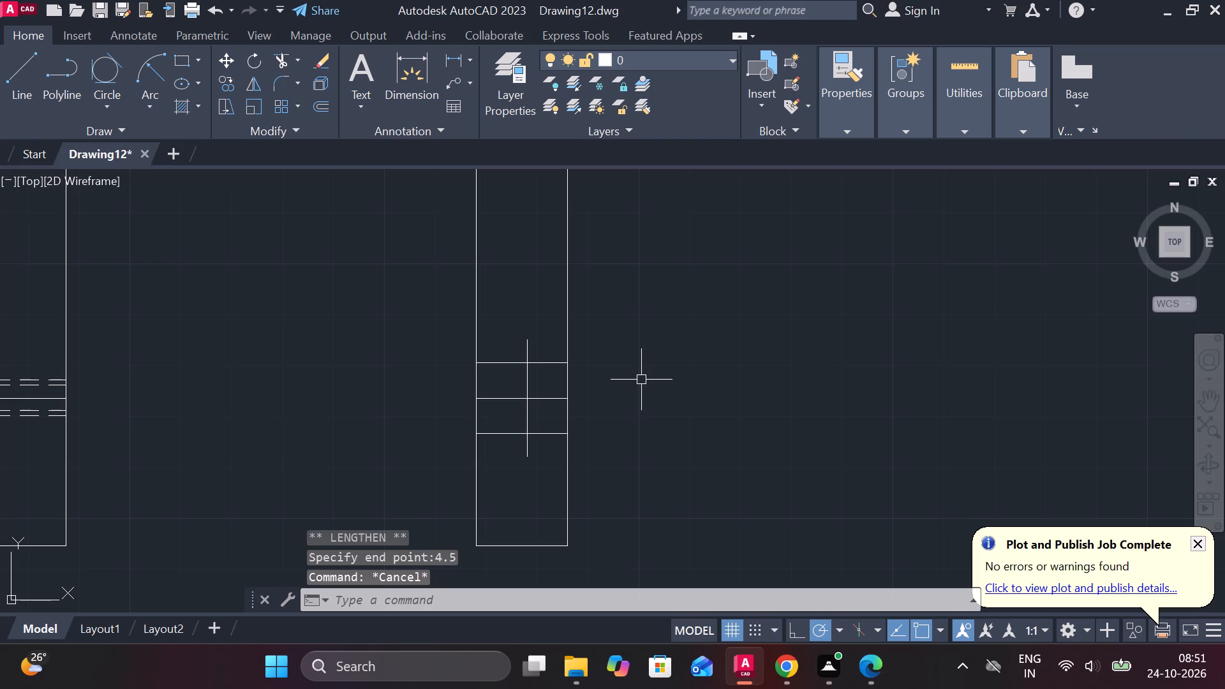
key(space)
key(Escape)
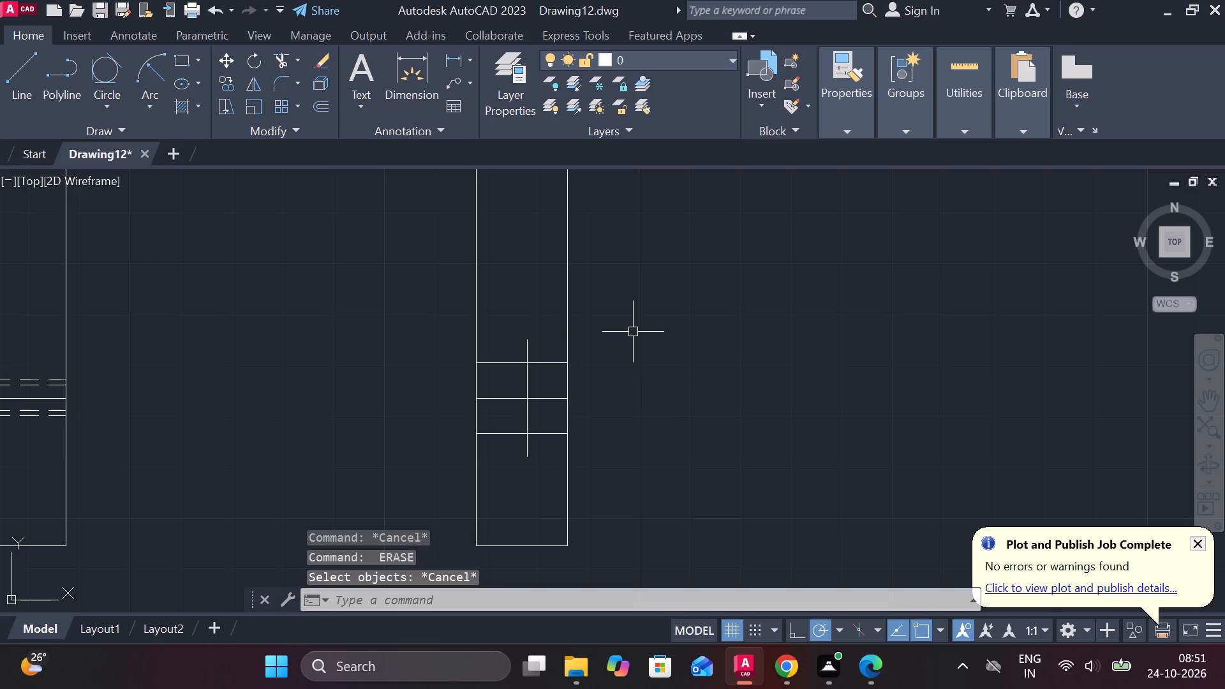
Draw horizontal lines from the upper and lower ends of the inner vertical line to the side view's right edge.
key(l)
key(Return)
scroll(578, 302, up, 3)
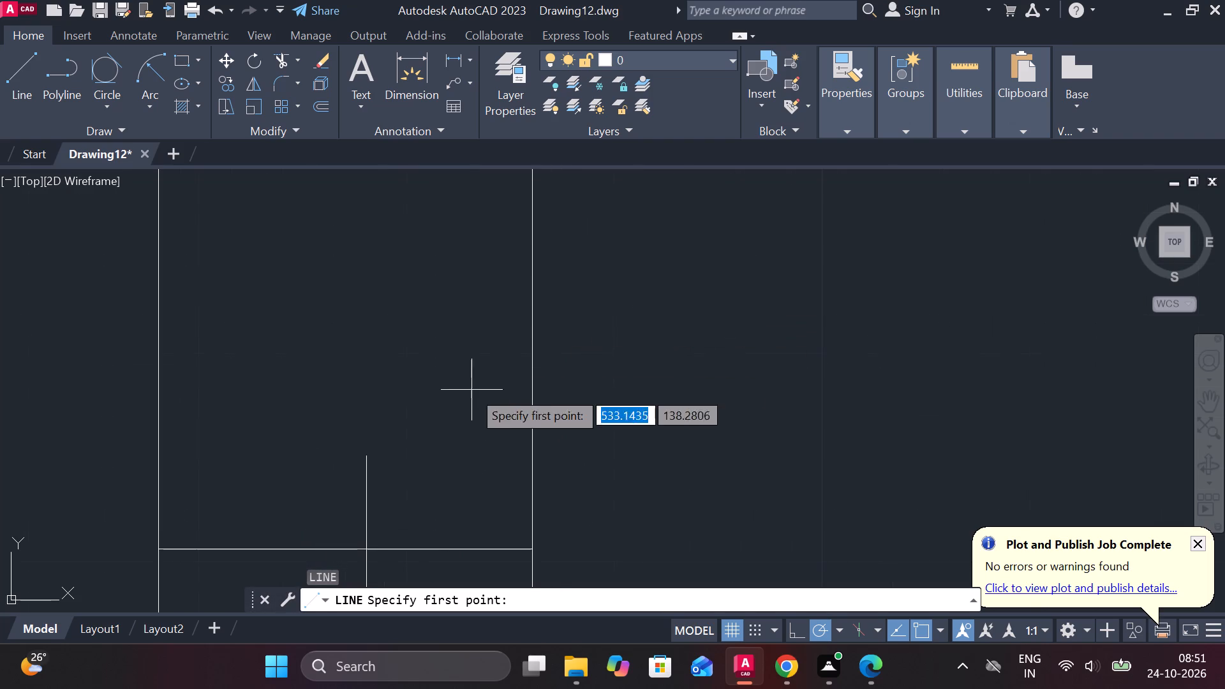
click(376, 456)
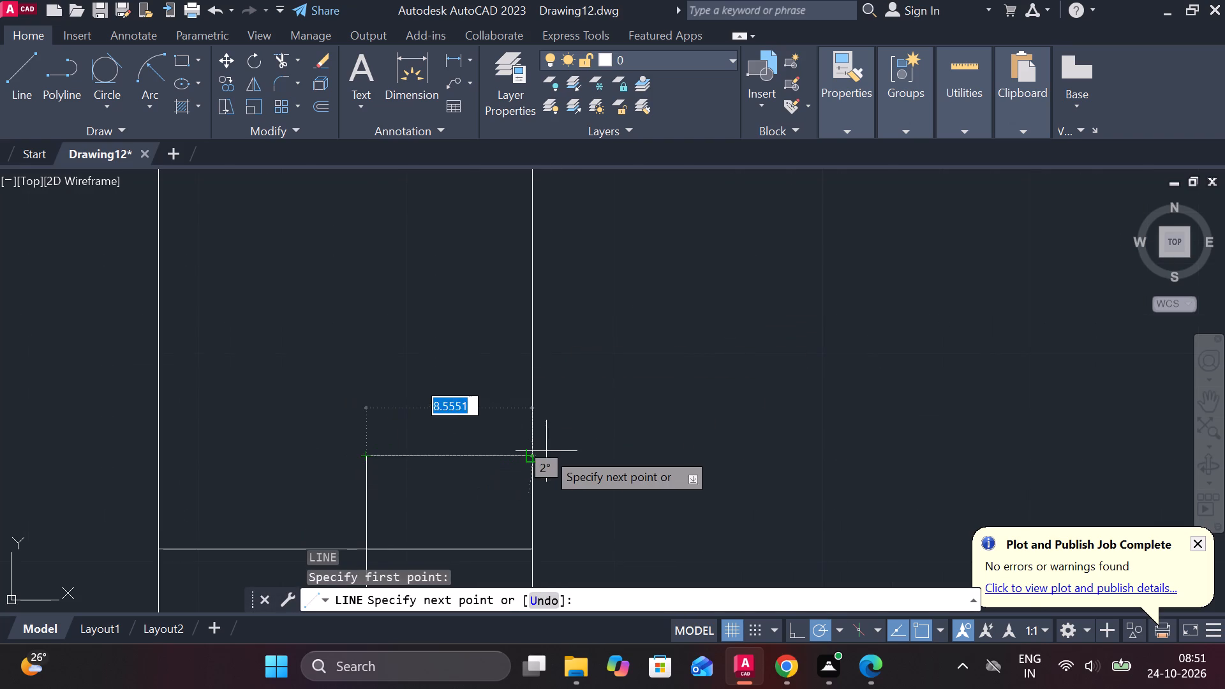
click(535, 456)
scroll(536, 456, down, 3)
key(Escape)
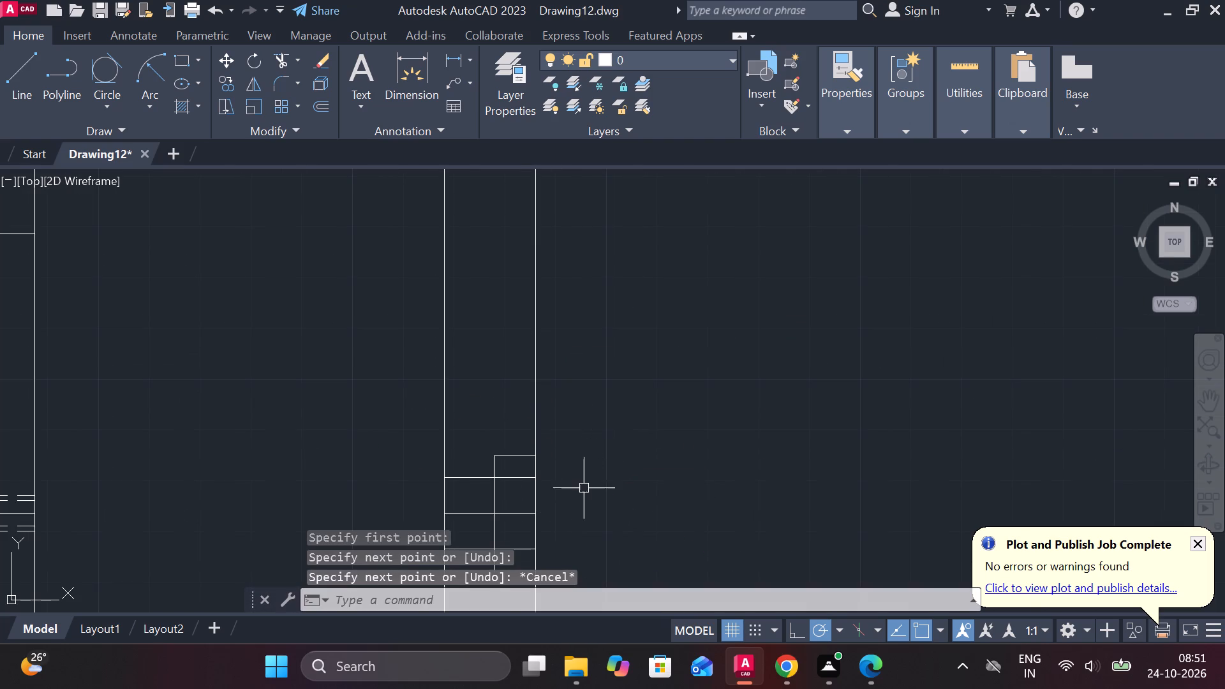
middle_drag(584, 488, 577, 400)
key(space)
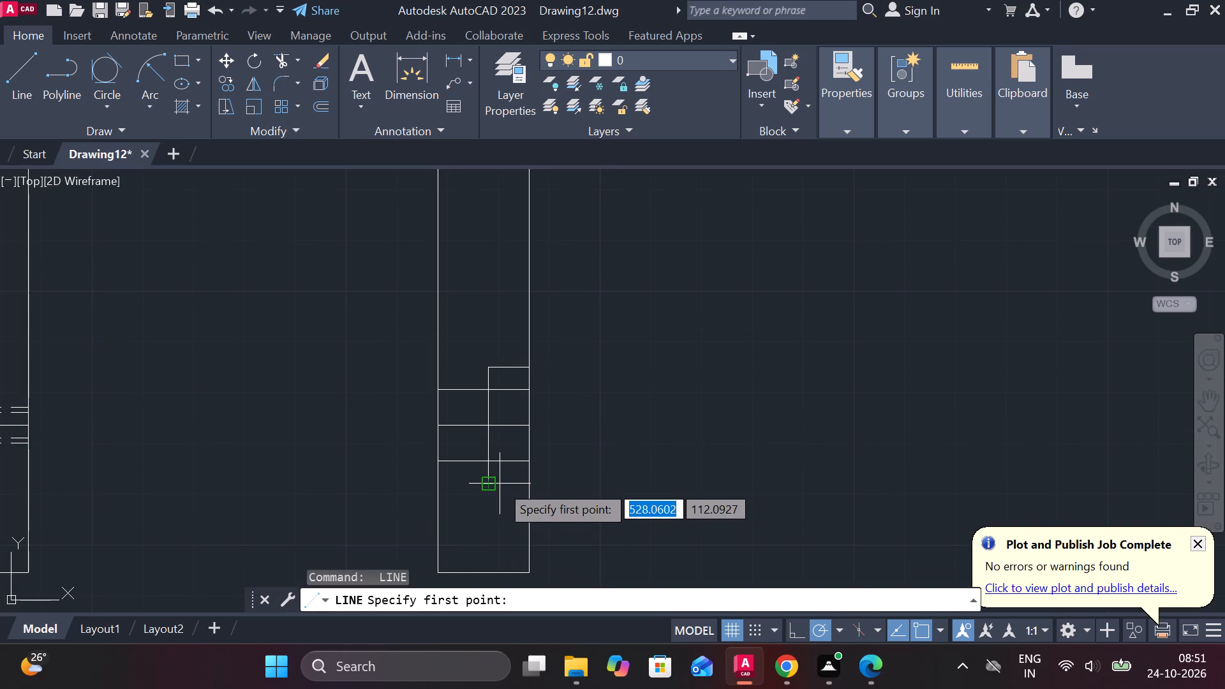
click(500, 484)
click(531, 484)
key(Escape)
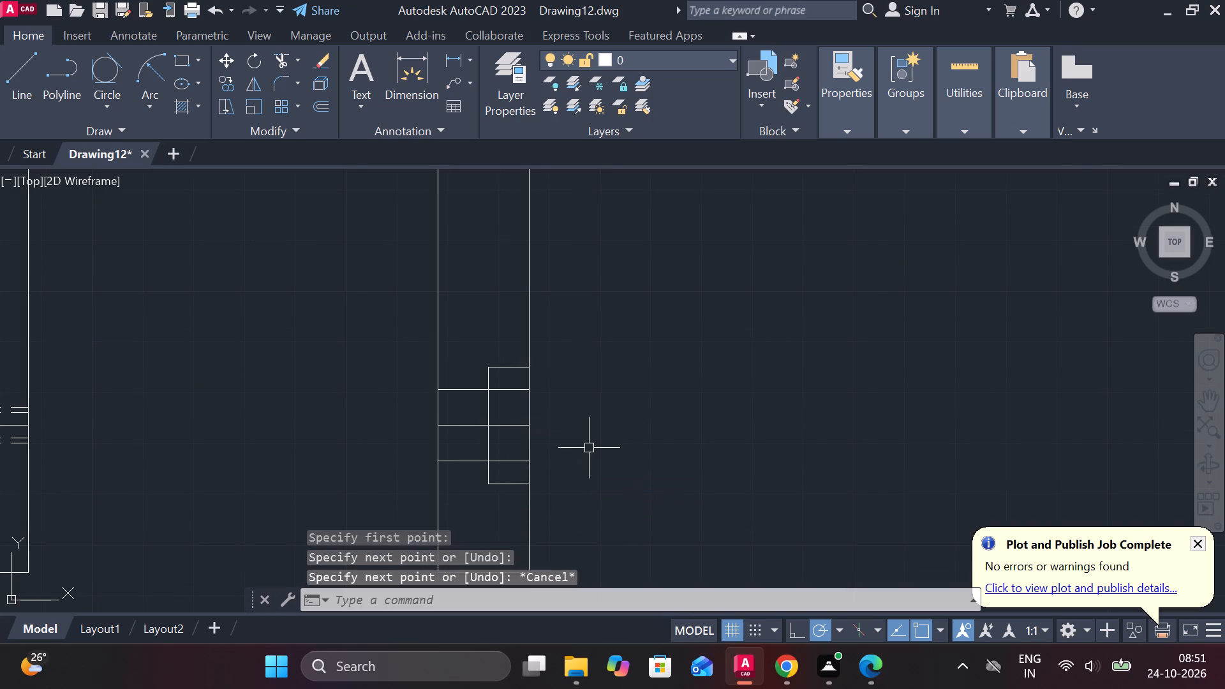
Trim the upper and lower hole lines between the inner vertical line and the side view's right edge.
text(TR)
key(space)
scroll(519, 419, up, 2)
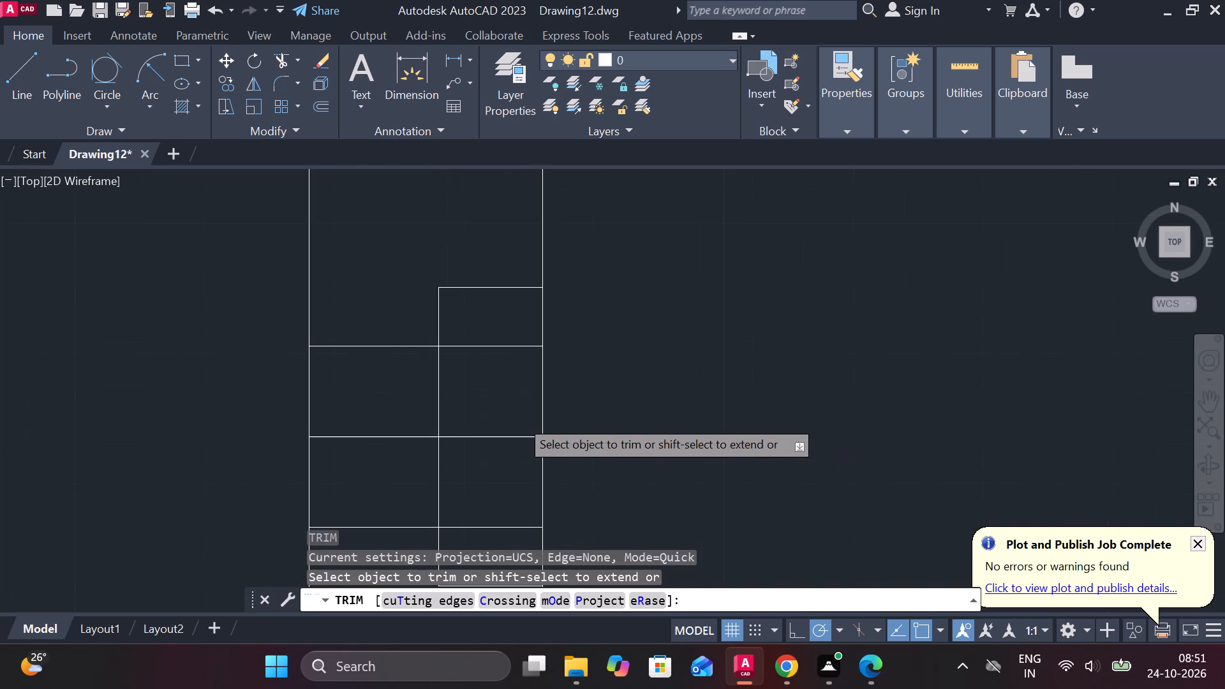
drag(508, 331, 509, 424)
scroll(510, 415, down, 2)
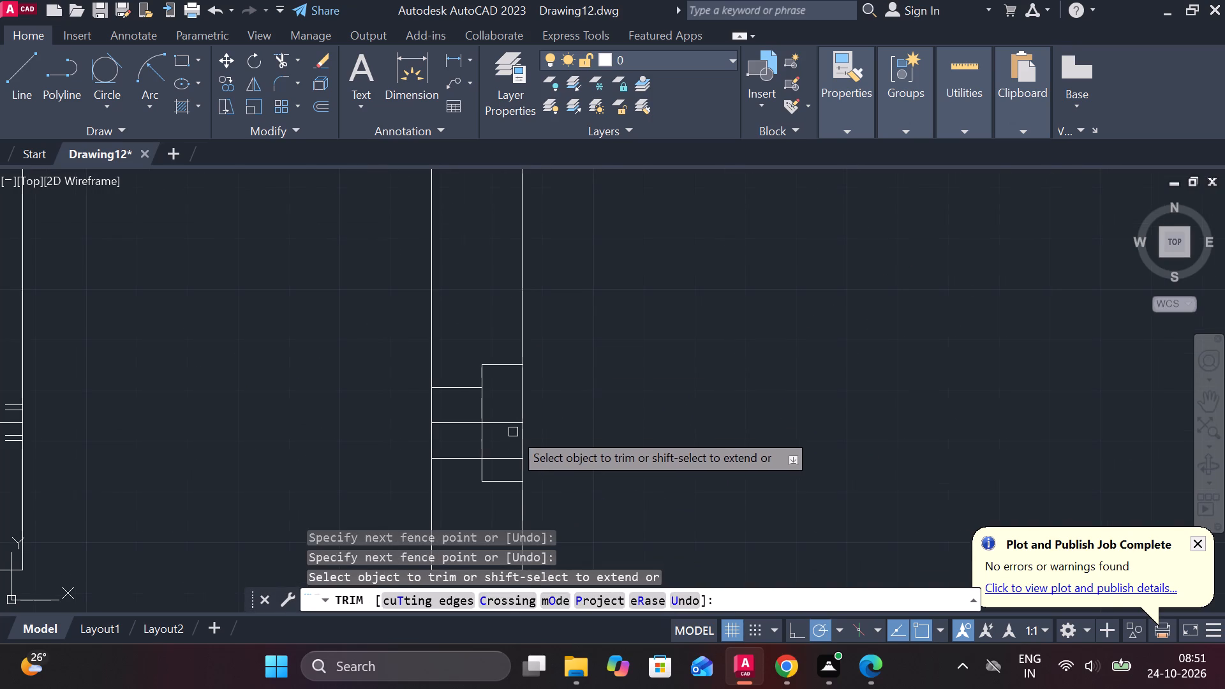
drag(513, 432, 510, 467)
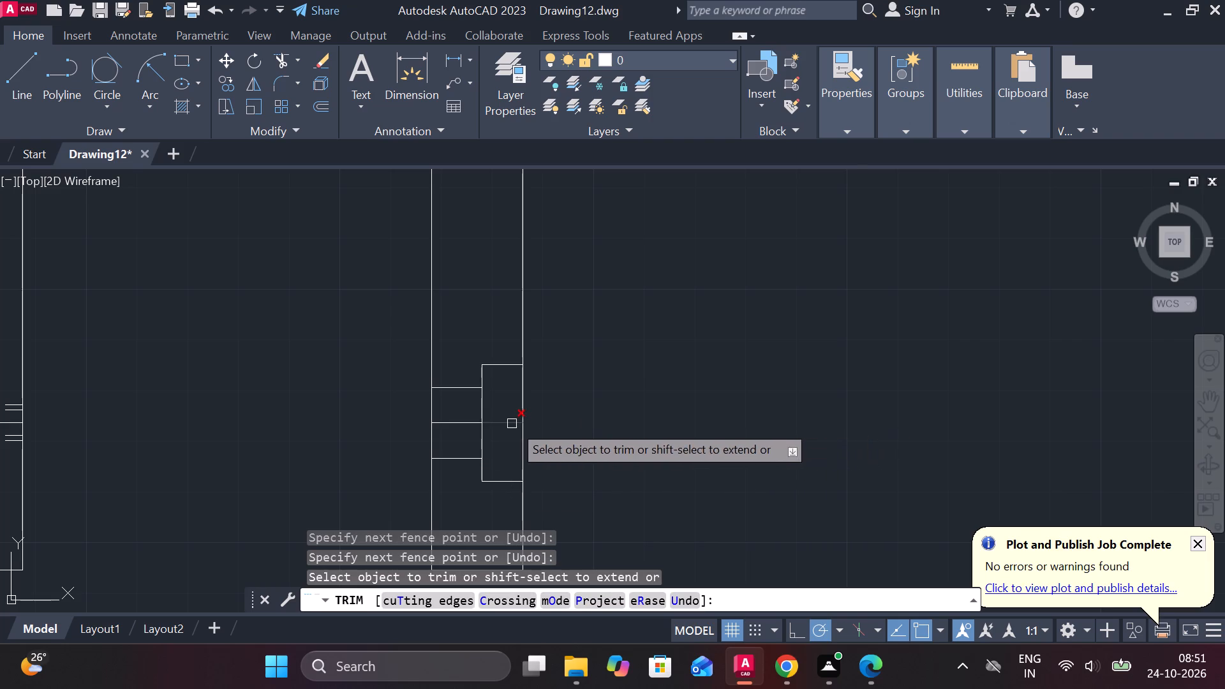
key(Escape)
Set the linetype of the hole's middle horizontal line in the side view to CENTER.
click(471, 424)
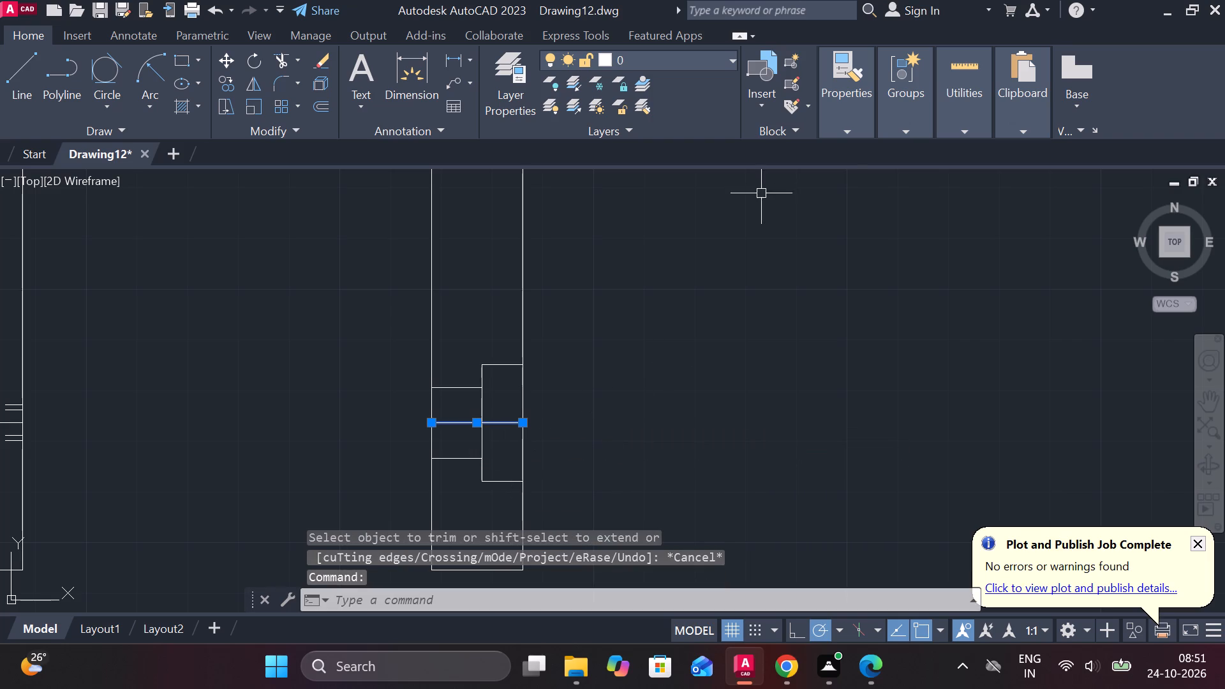
click(848, 125)
click(946, 203)
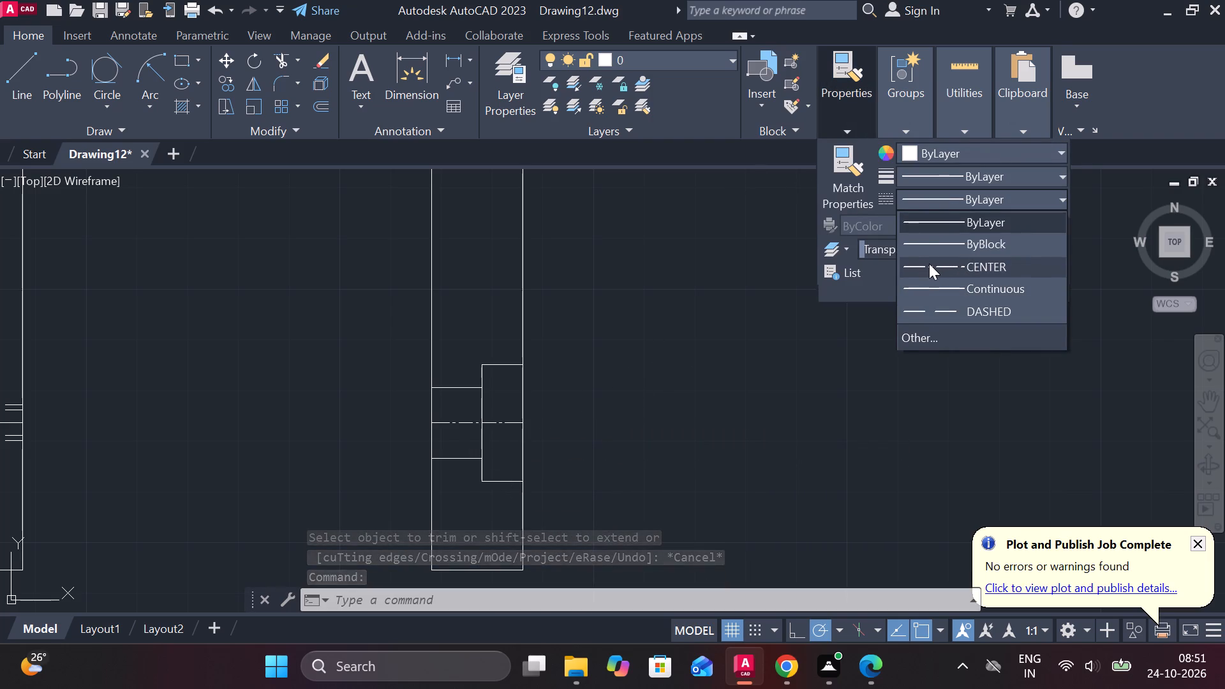
click(929, 263)
key(Escape)
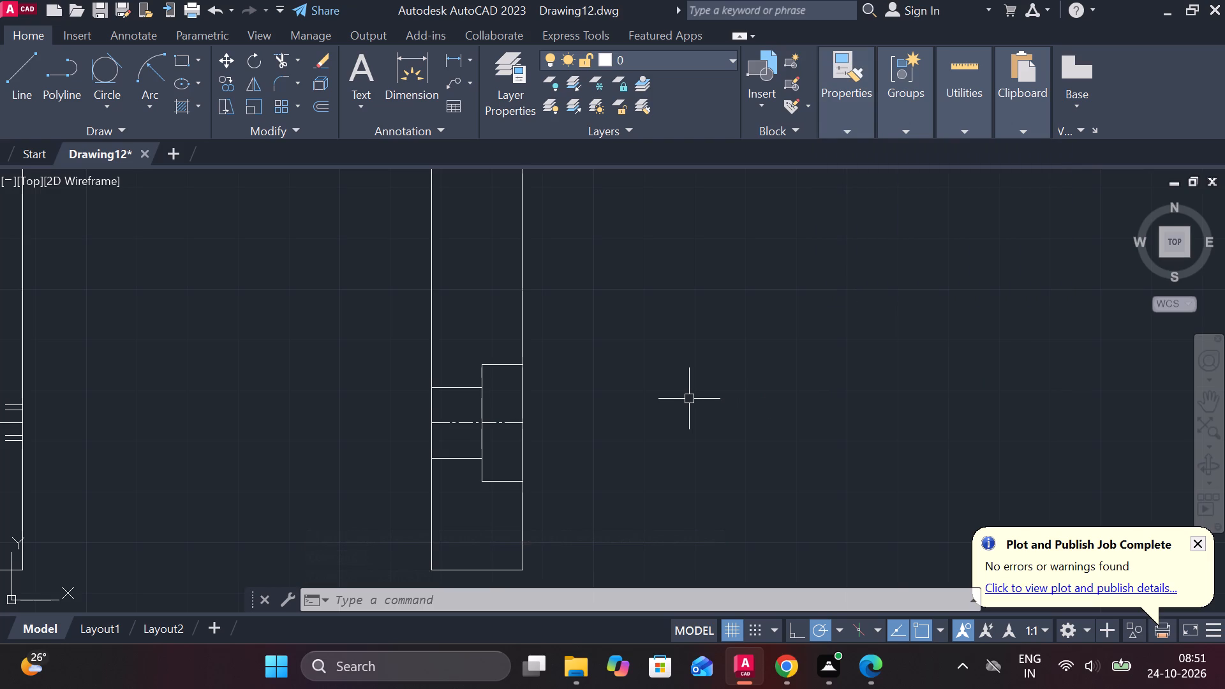
Offset the side view's right edge by 2 into the view.
middle_drag(667, 414, 681, 357)
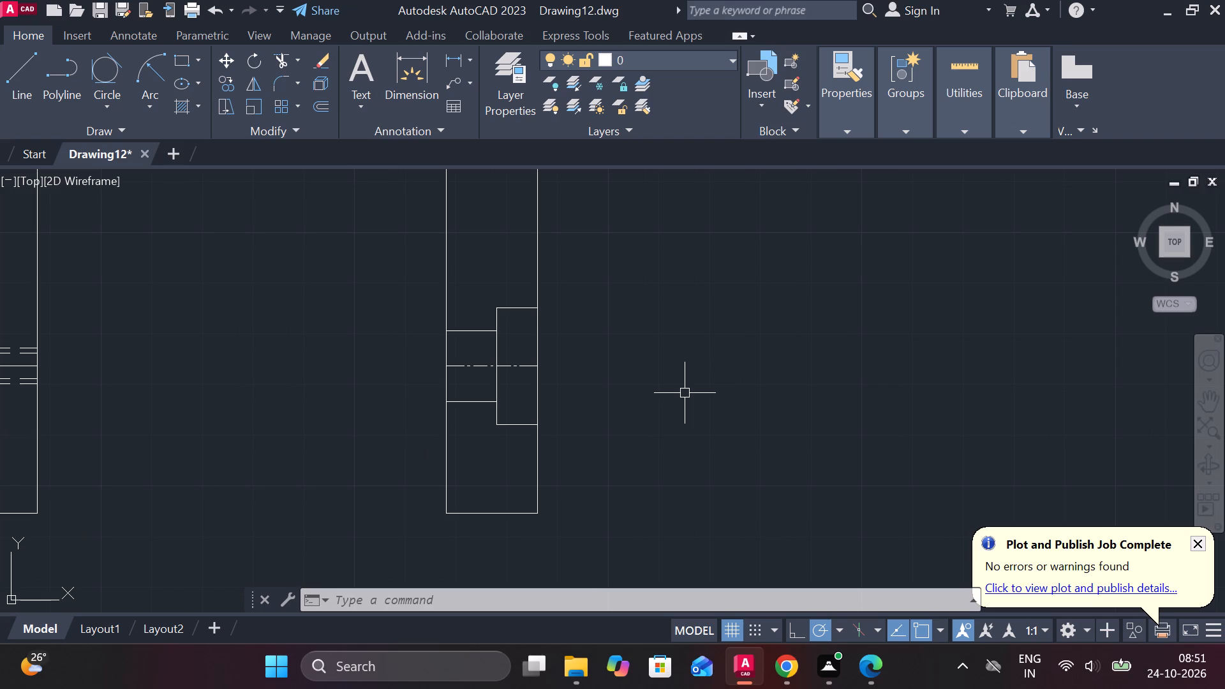
middle_drag(618, 478, 634, 432)
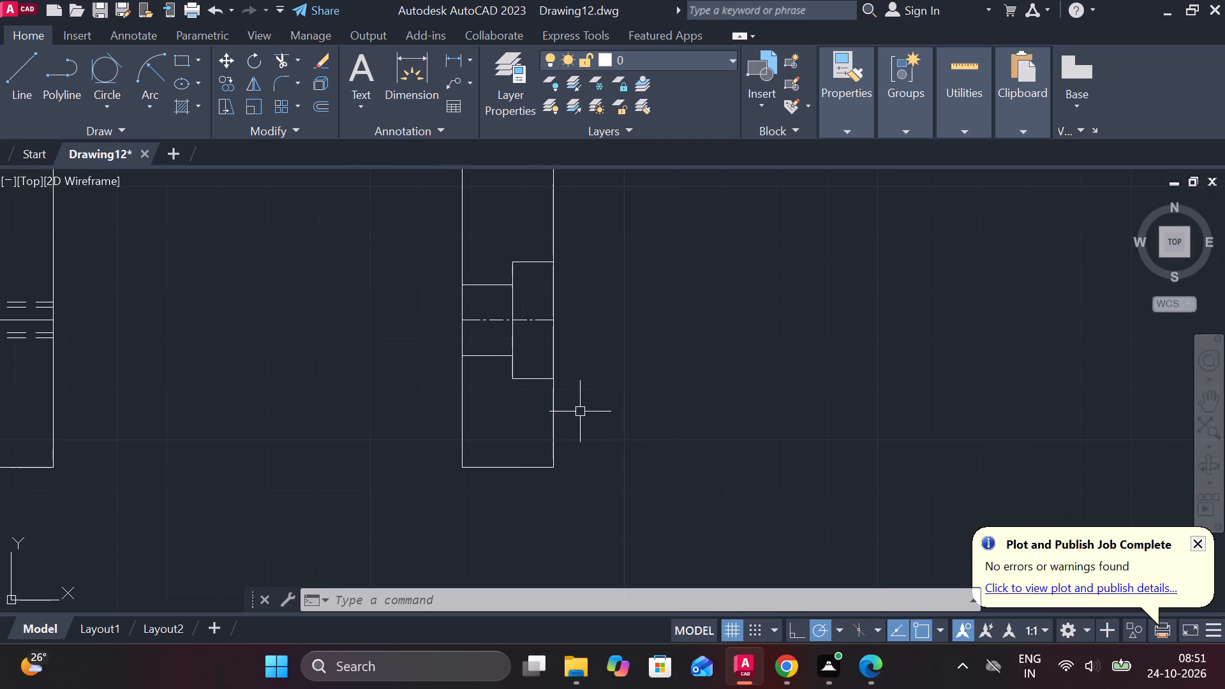
click(555, 415)
key(o)
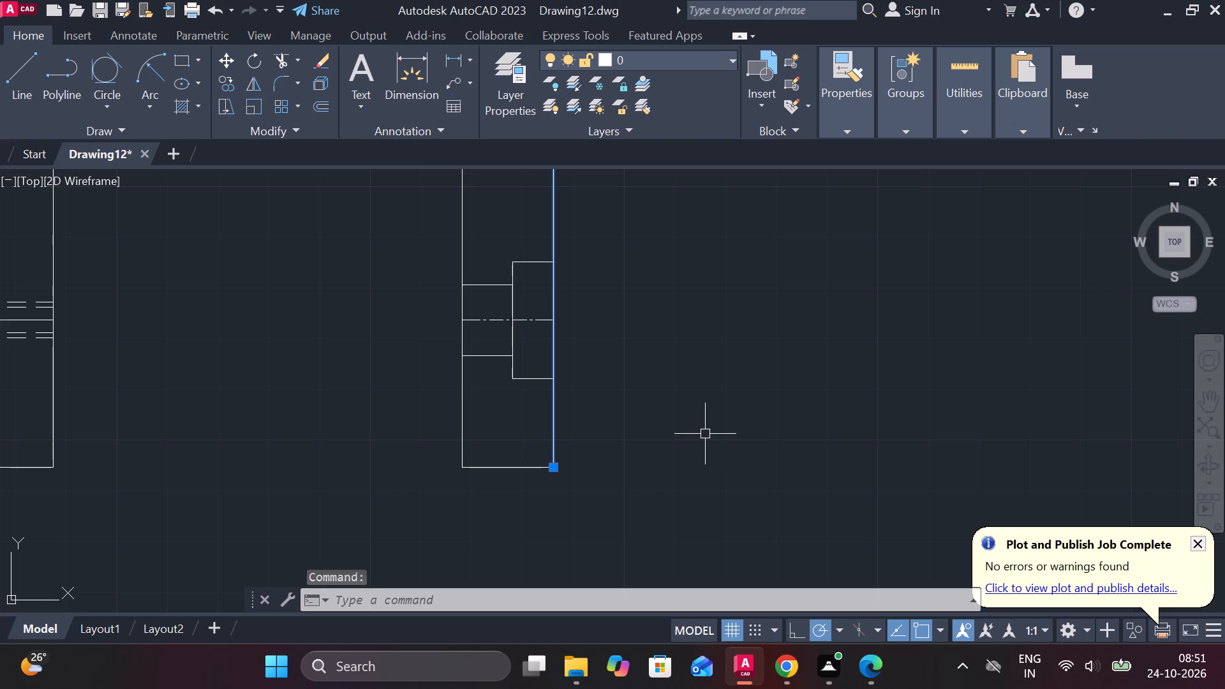
key(Return)
key(Return)
text(2)
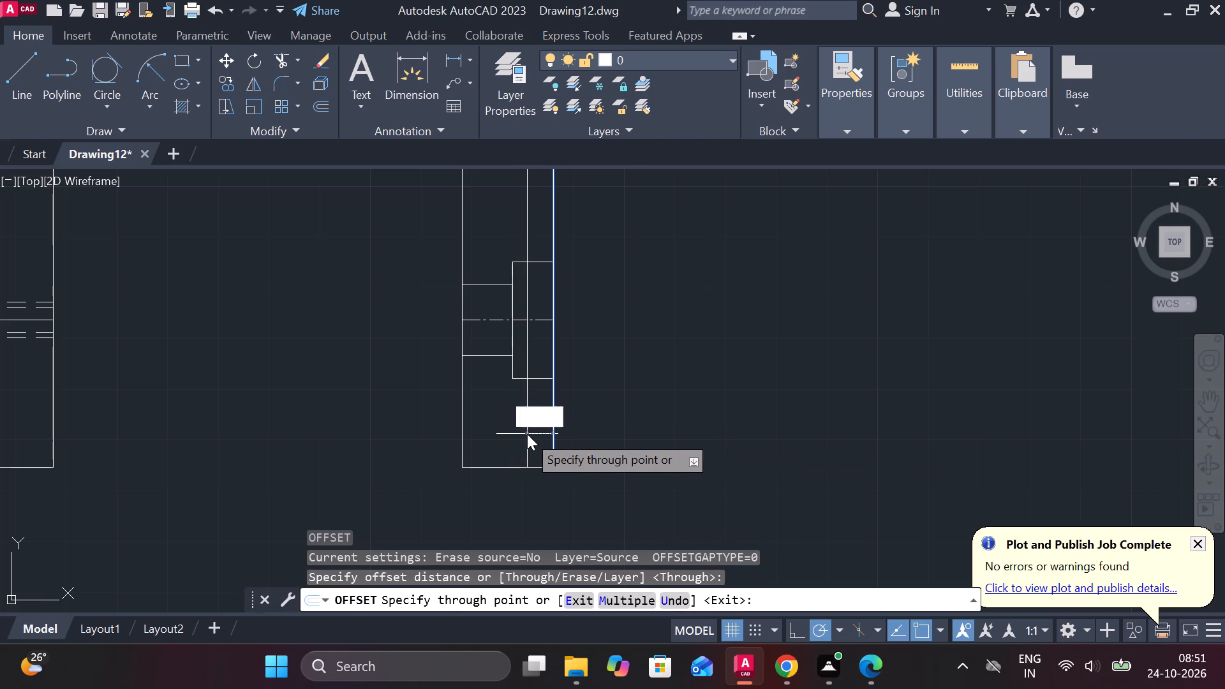
key(space)
scroll(605, 362, up, 1)
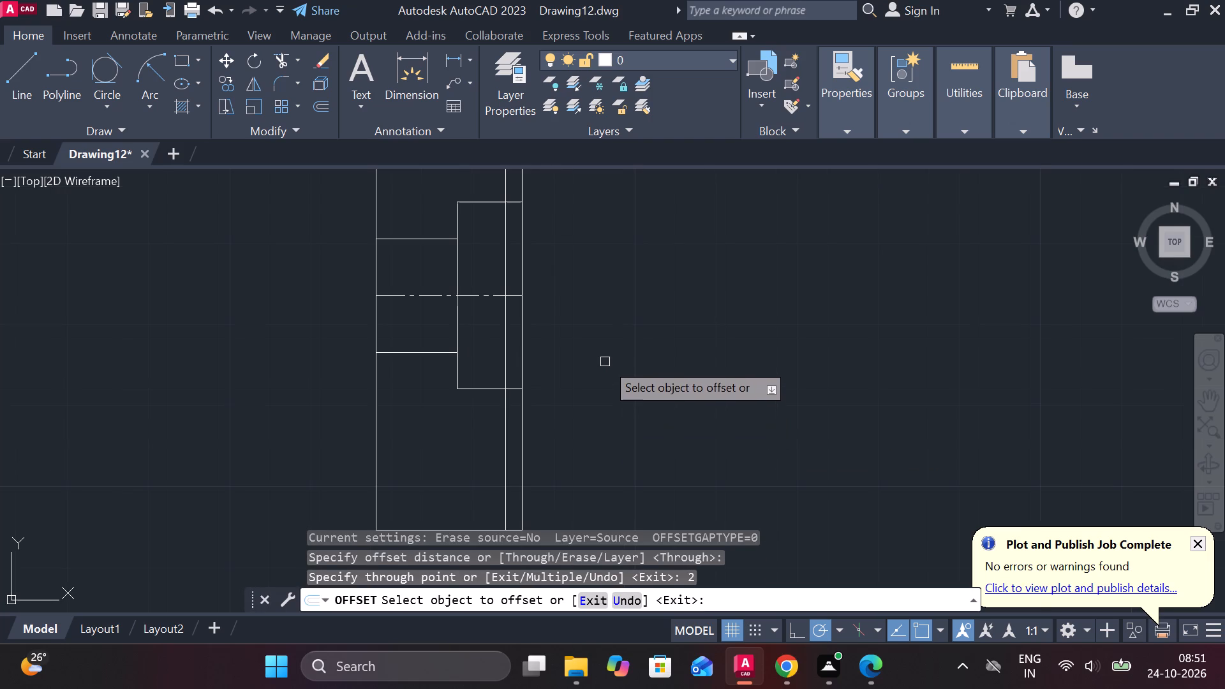
middle_drag(605, 362, 583, 436)
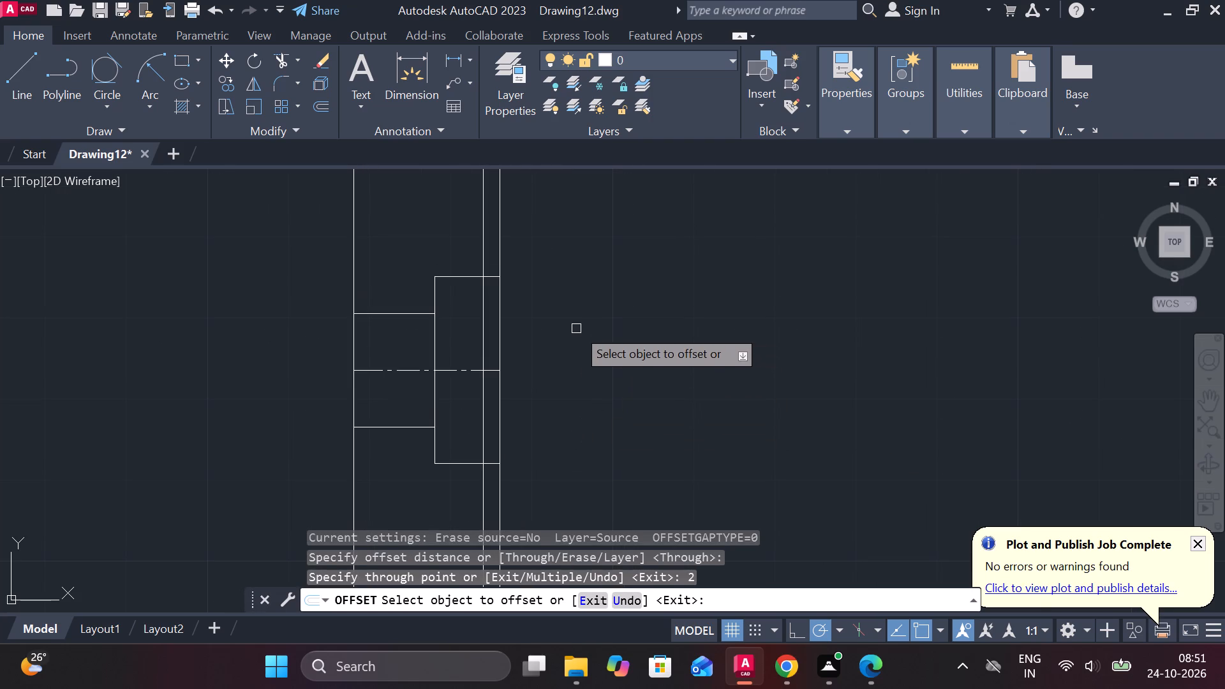
key(Escape)
Trim the stepped hole's top and bottom lines between the new offset line and the side view's right edge.
text(TR)
key(space)
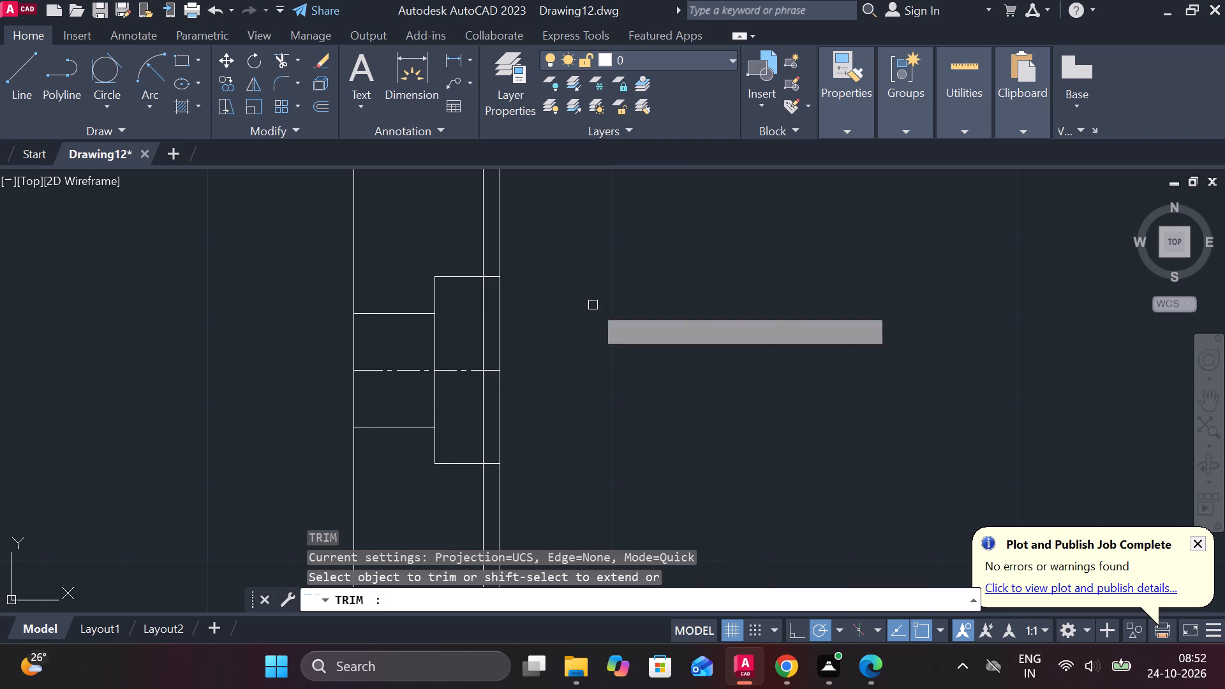
scroll(554, 402, up, 2)
middle_drag(406, 493, 426, 350)
click(415, 420)
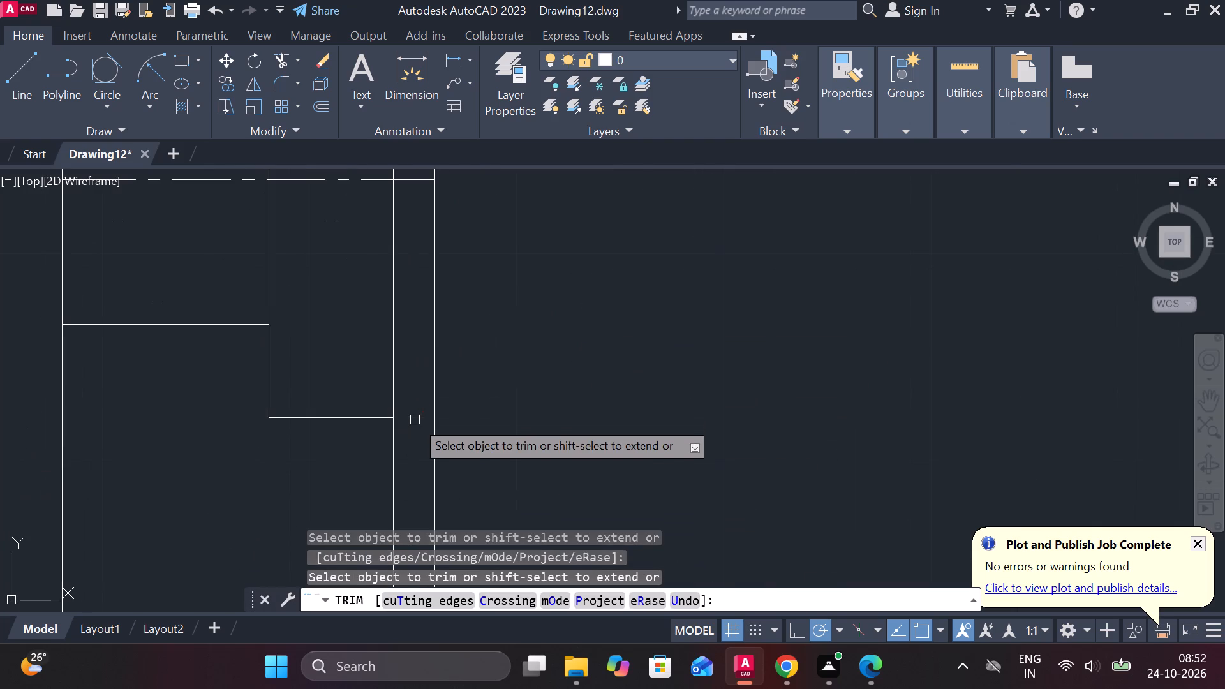
scroll(415, 413, down, 3)
scroll(411, 329, up, 2)
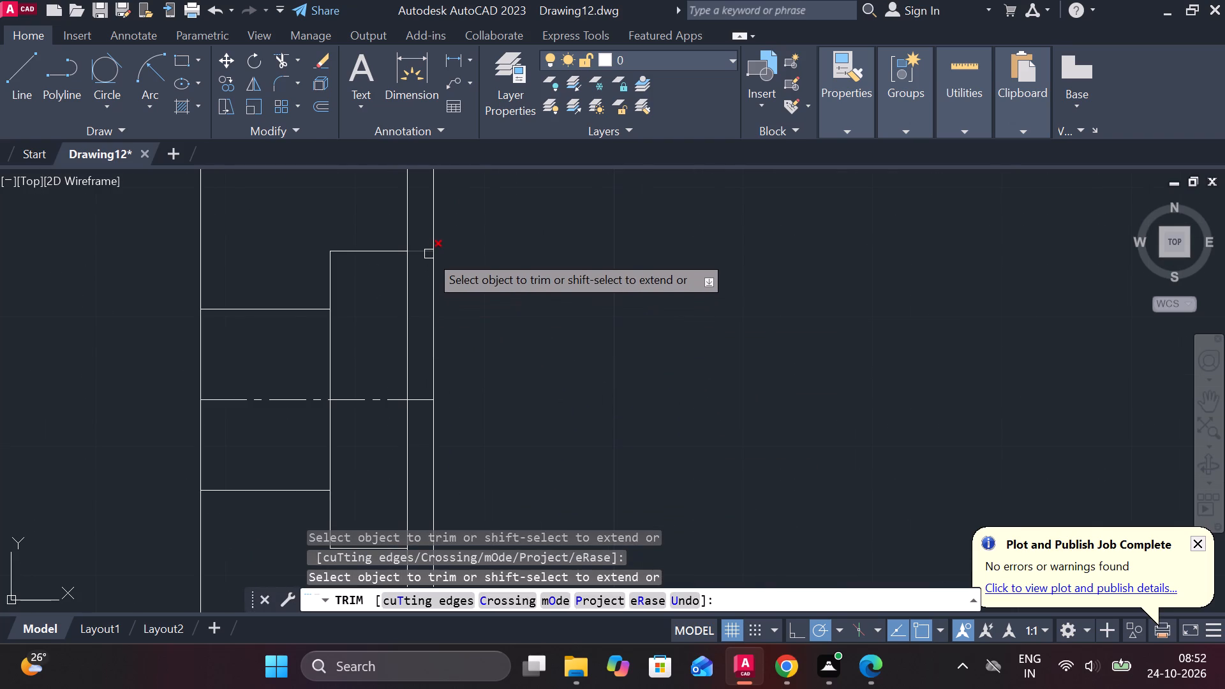
click(429, 254)
scroll(491, 306, down, 2)
middle_drag(510, 333, 649, 374)
key(Escape)
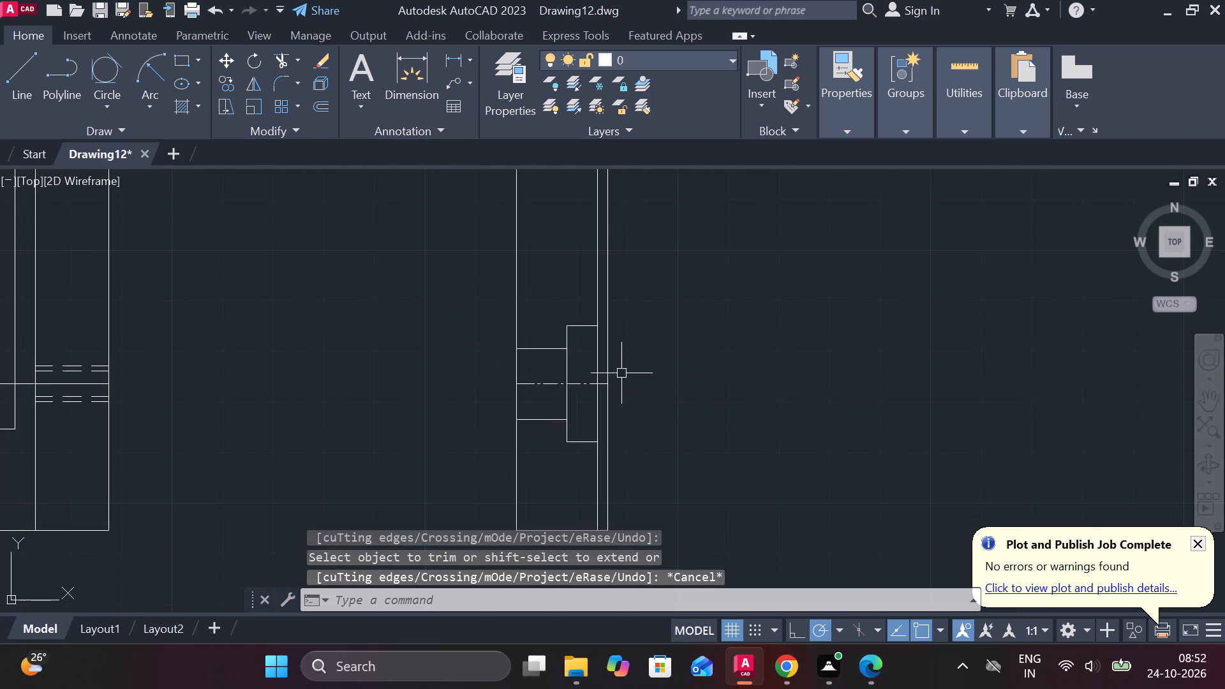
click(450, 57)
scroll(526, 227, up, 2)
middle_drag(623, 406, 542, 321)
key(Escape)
Offset the stepped hole's inner vertical line by 2 toward the side view's left edge.
click(547, 445)
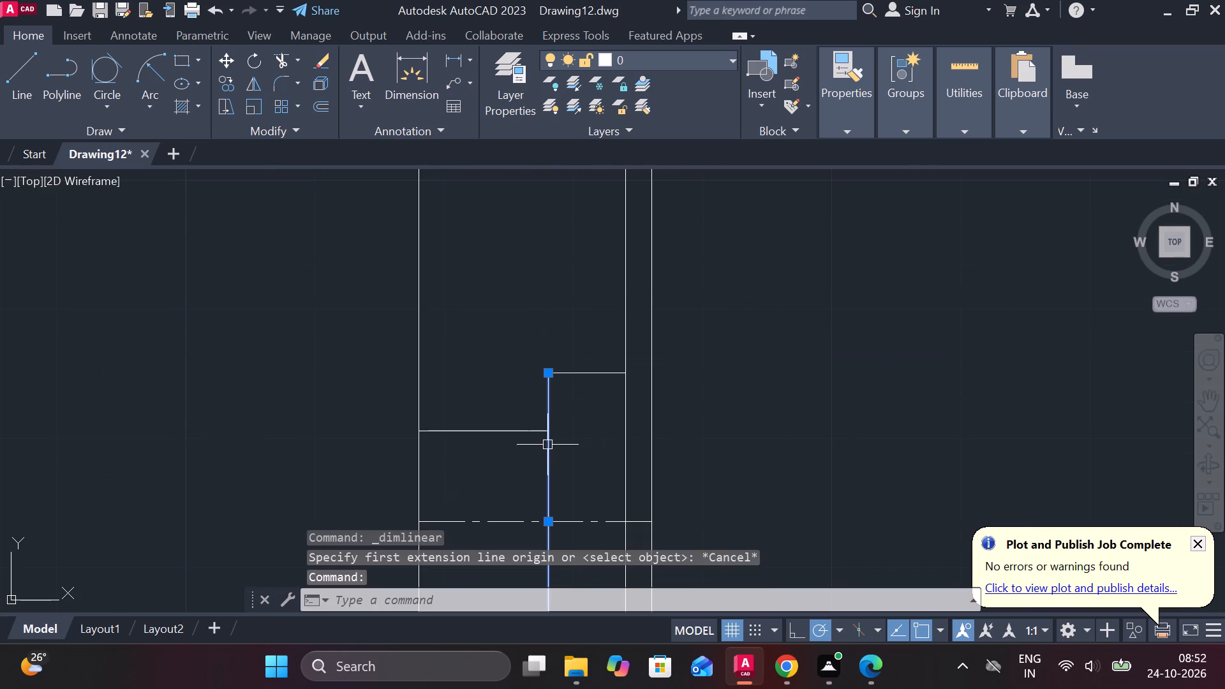
key(o)
key(Return)
key(Return)
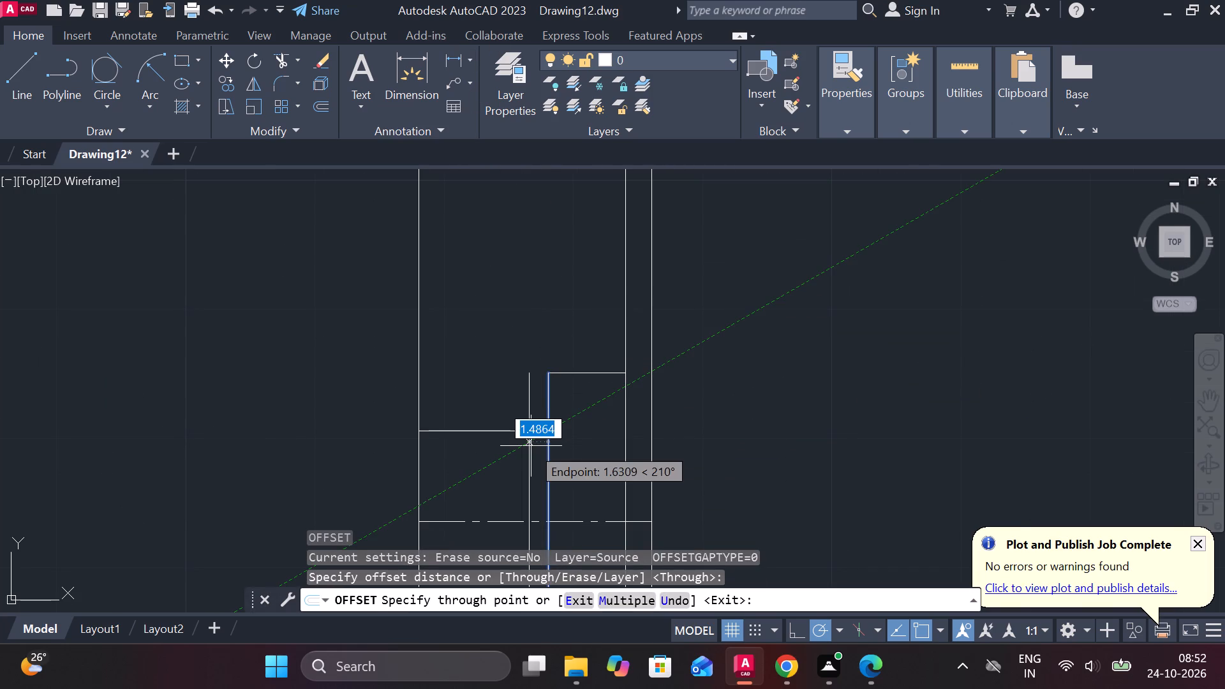
text(2)
key(space)
middle_drag(542, 341, 543, 341)
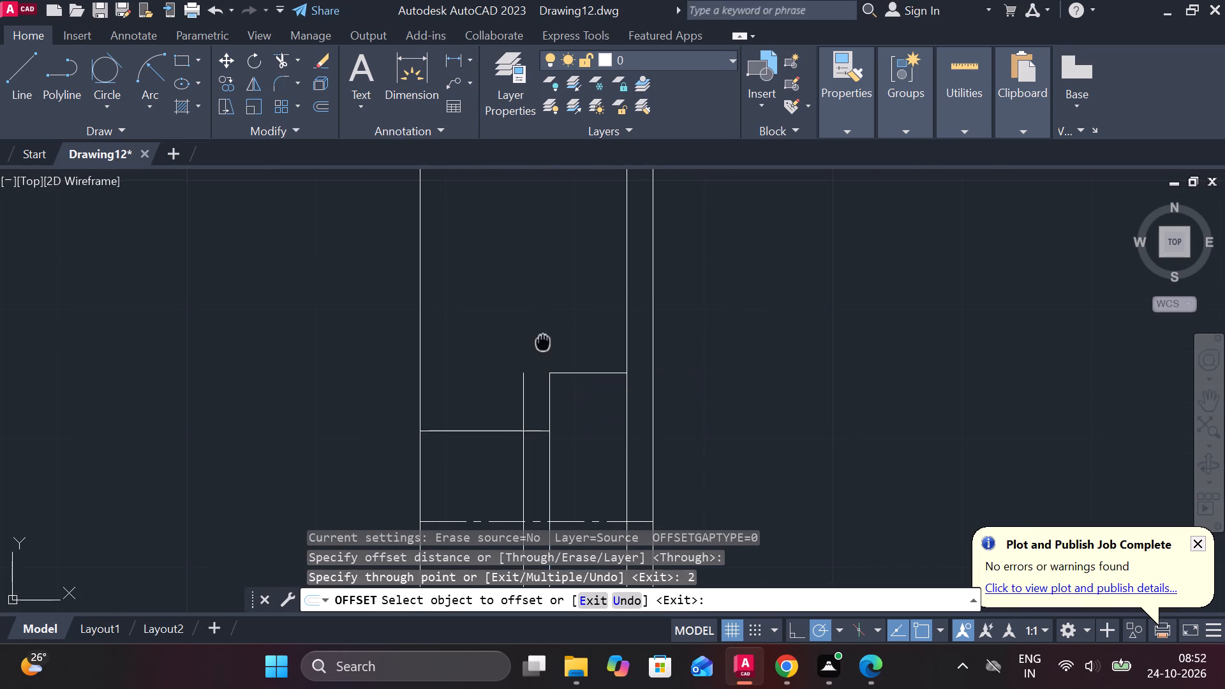
middle_drag(543, 341, 515, 252)
key(Escape)
Trim away the original inner vertical line and the narrow hole's line ends beyond the new offset vertical.
text(TR)
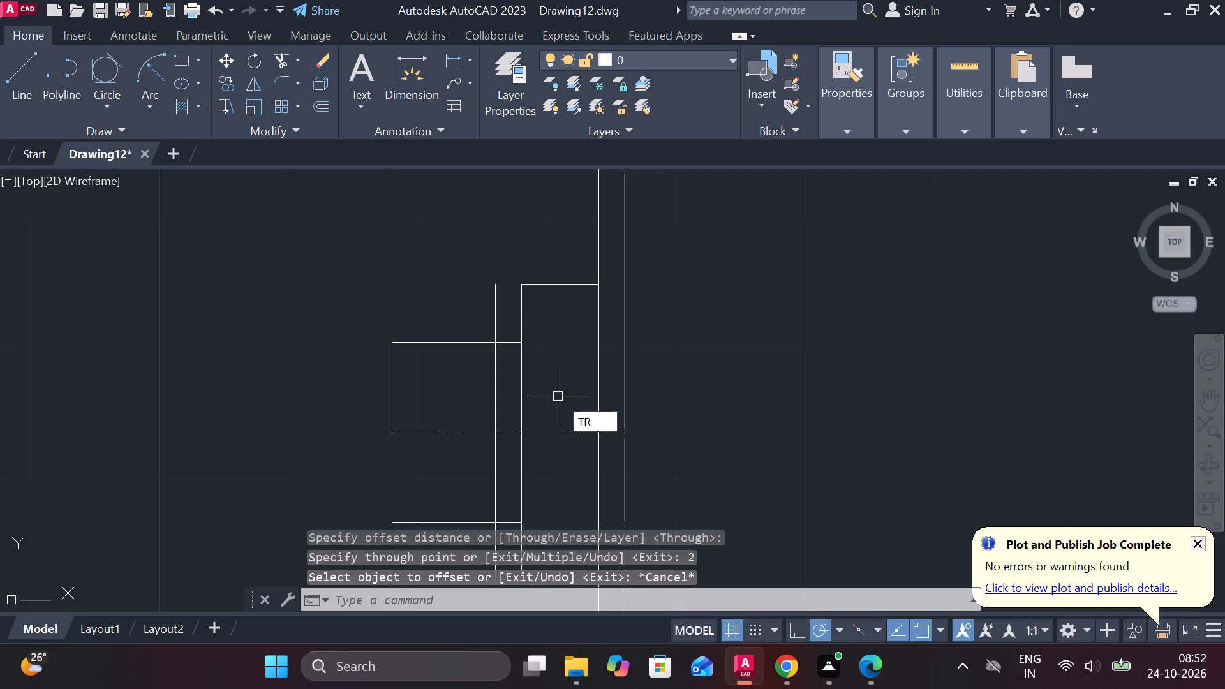
key(space)
click(512, 343)
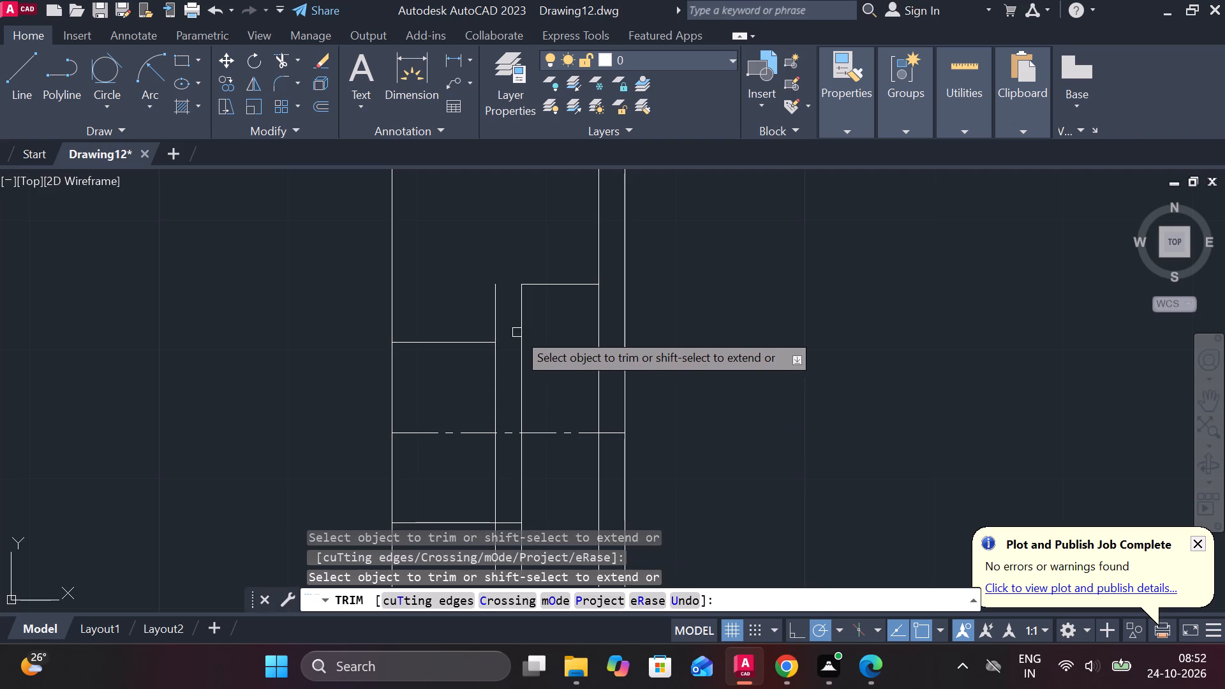
click(519, 325)
click(519, 454)
middle_drag(524, 463, 521, 362)
click(524, 443)
click(518, 450)
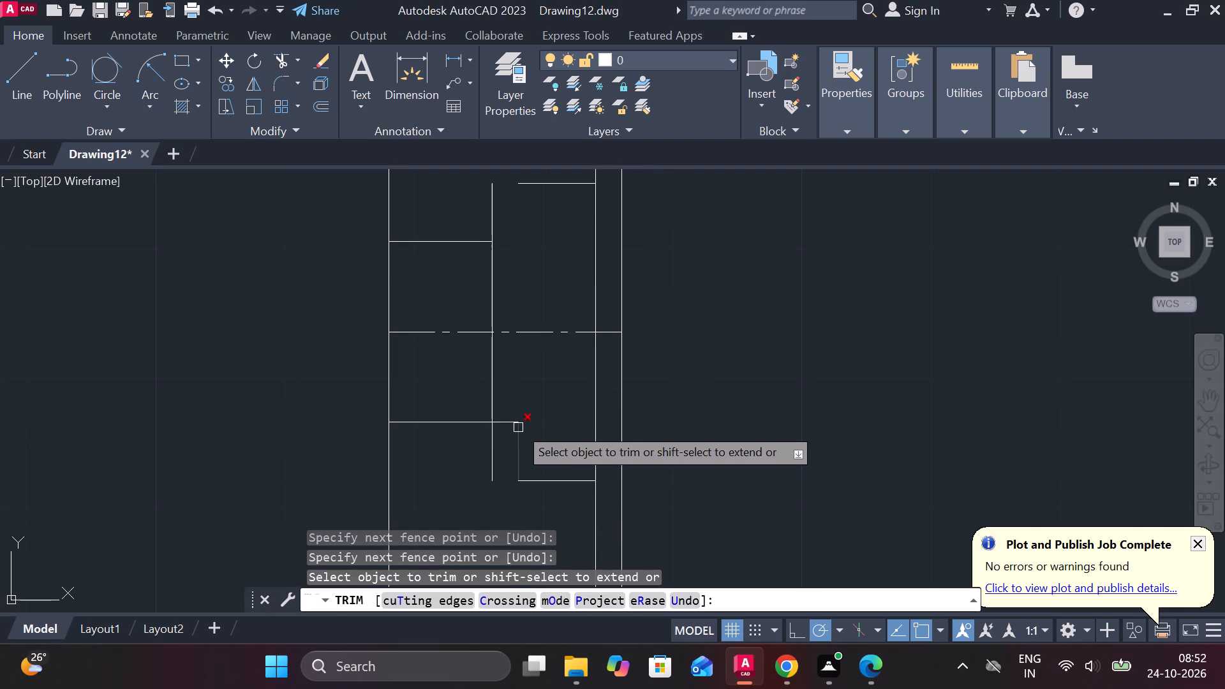
click(518, 422)
click(513, 422)
key(Escape)
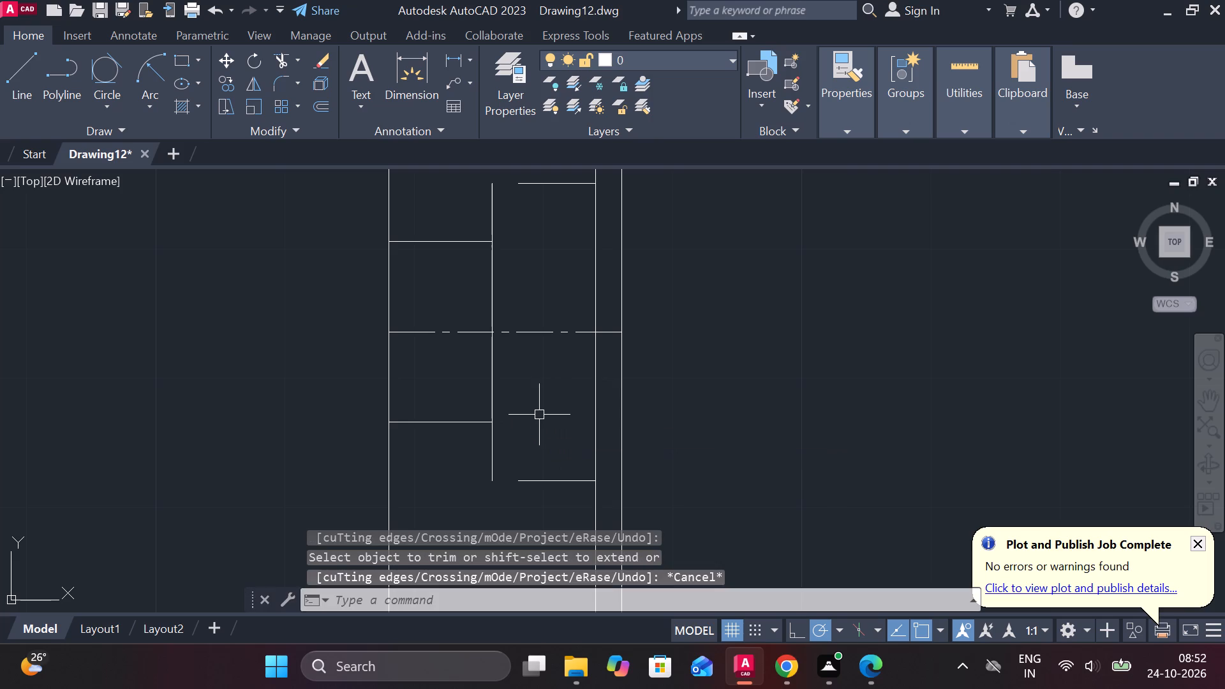
Extend the stepped hole's top and bottom lines in the side view to the new inner vertical line.
text(EX)
key(space)
click(541, 478)
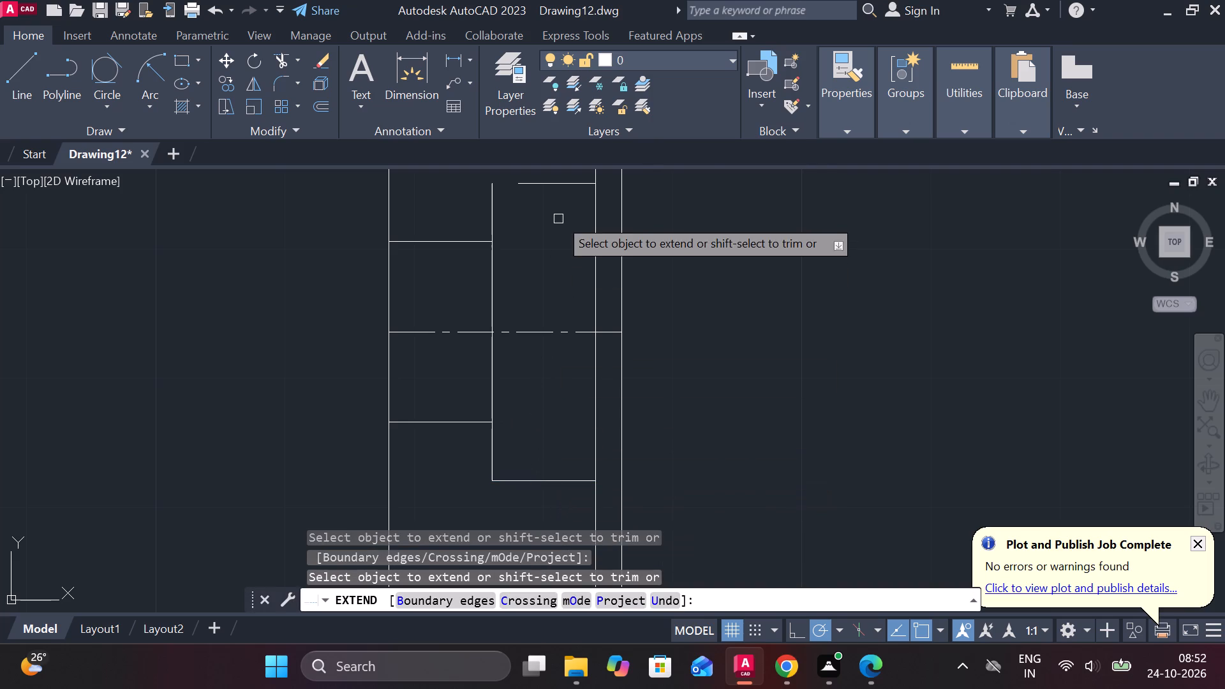
click(536, 181)
scroll(704, 253, down, 2)
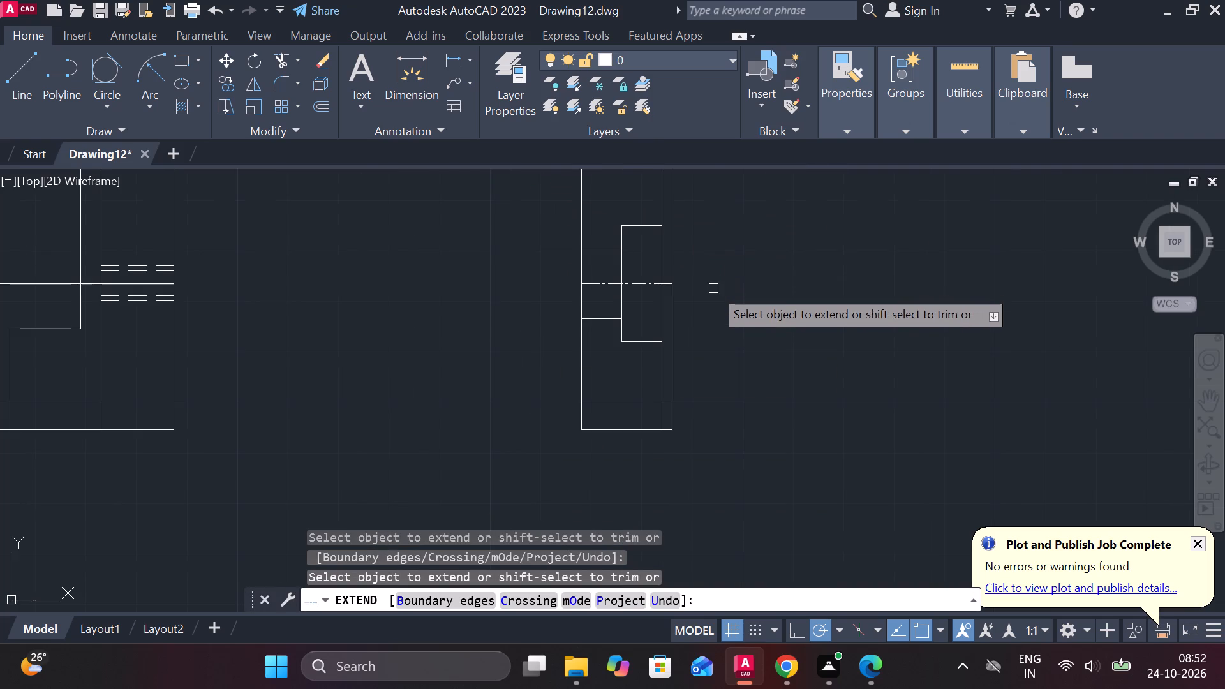
middle_drag(718, 290, 674, 303)
middle_drag(672, 362, 628, 278)
key(Escape)
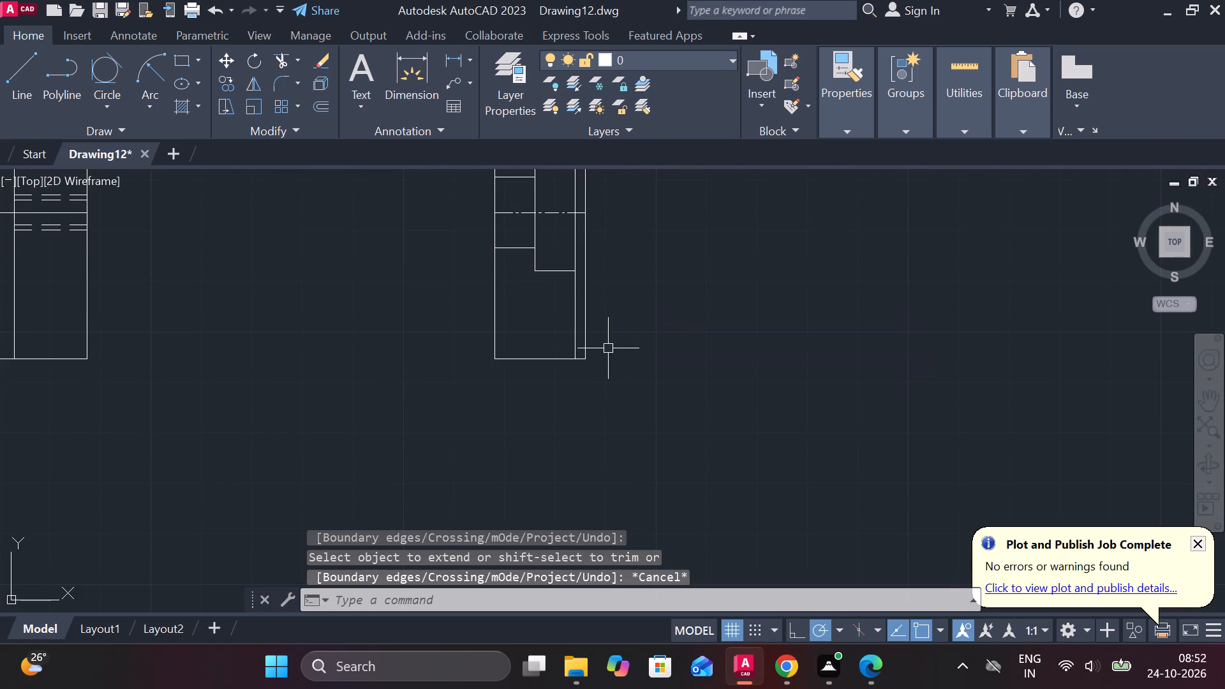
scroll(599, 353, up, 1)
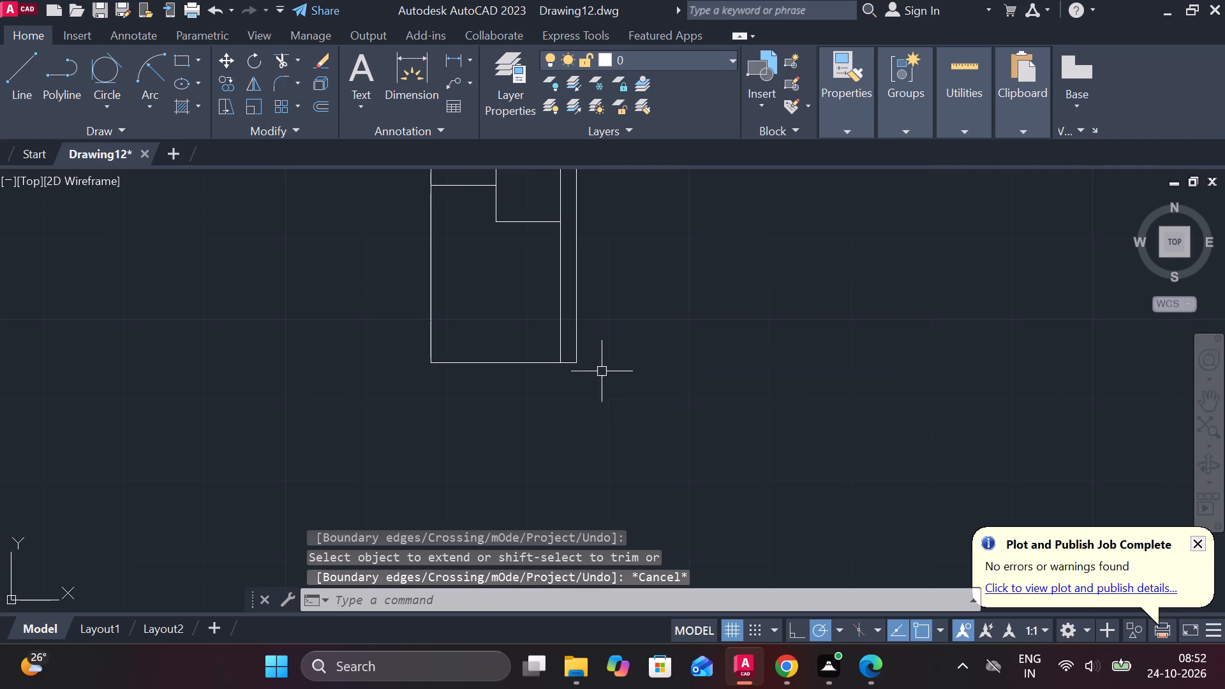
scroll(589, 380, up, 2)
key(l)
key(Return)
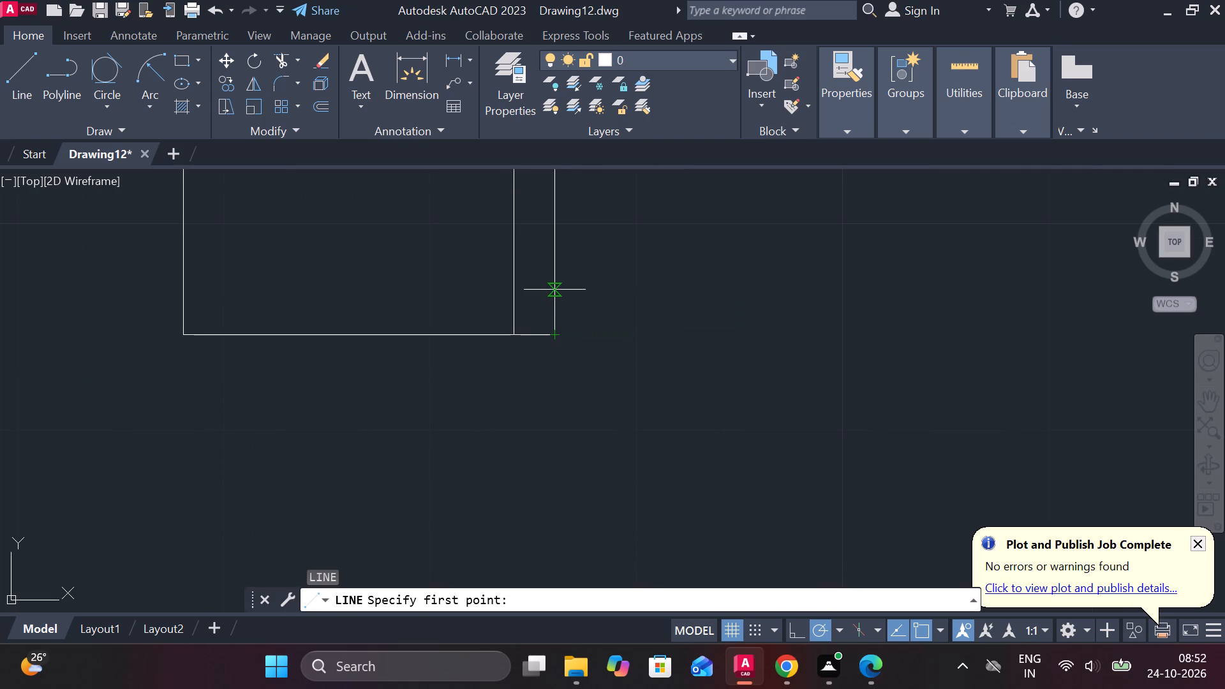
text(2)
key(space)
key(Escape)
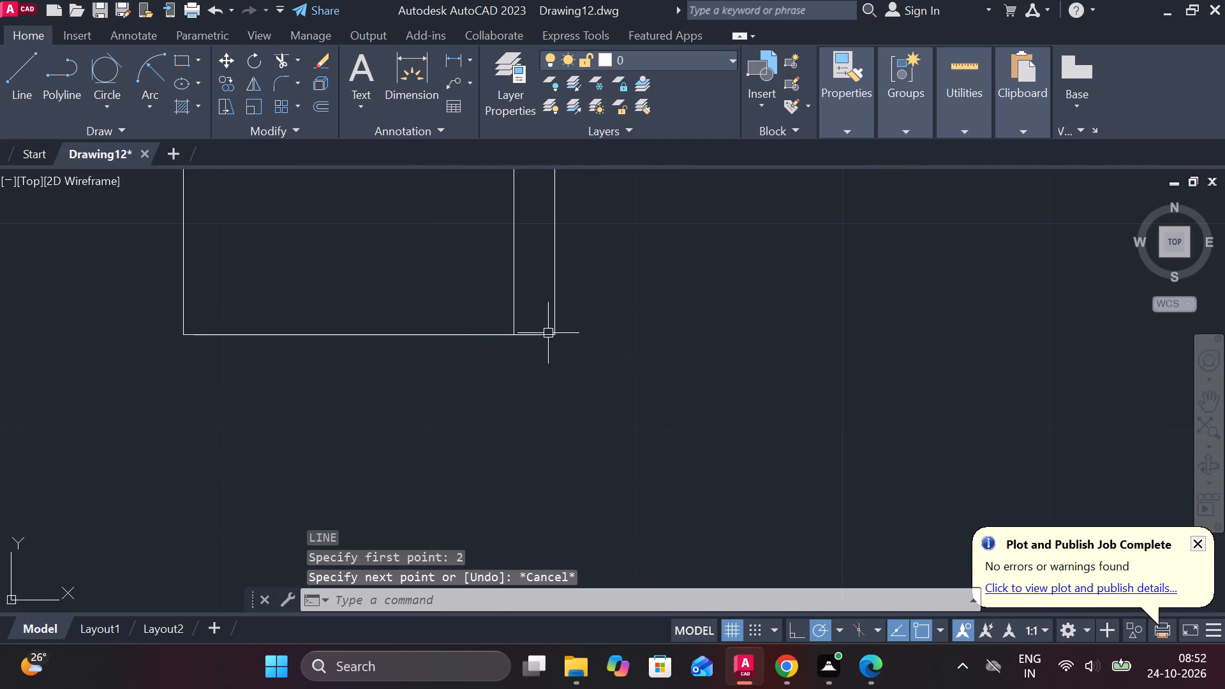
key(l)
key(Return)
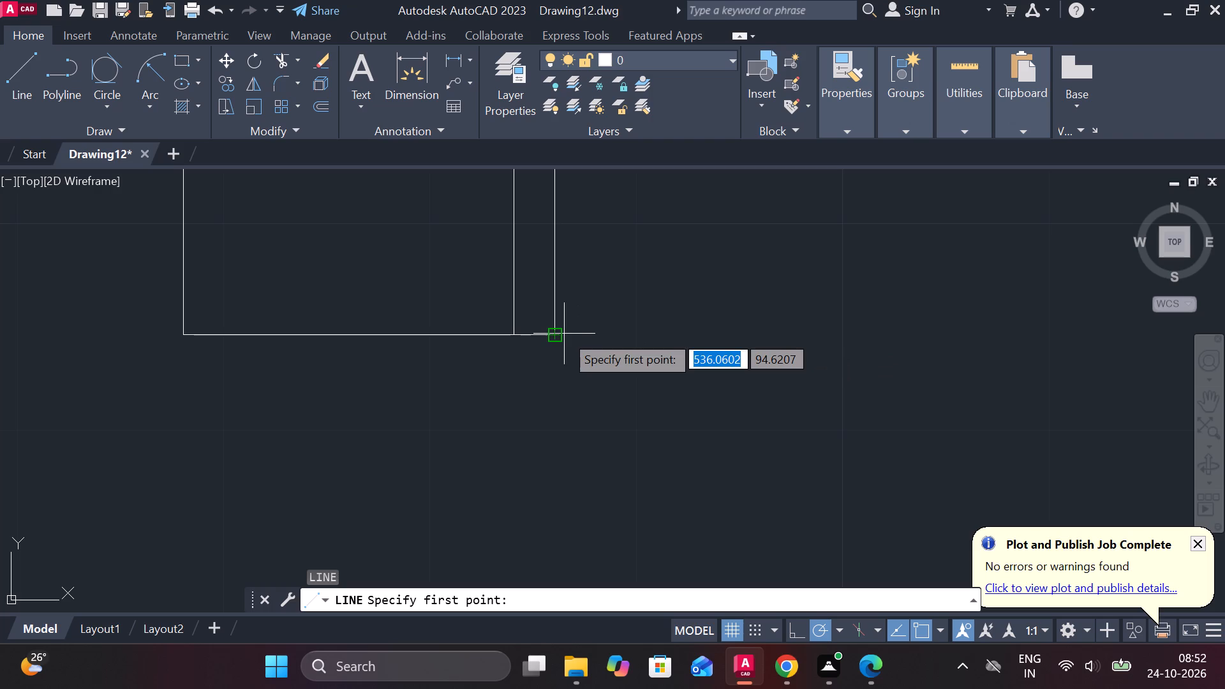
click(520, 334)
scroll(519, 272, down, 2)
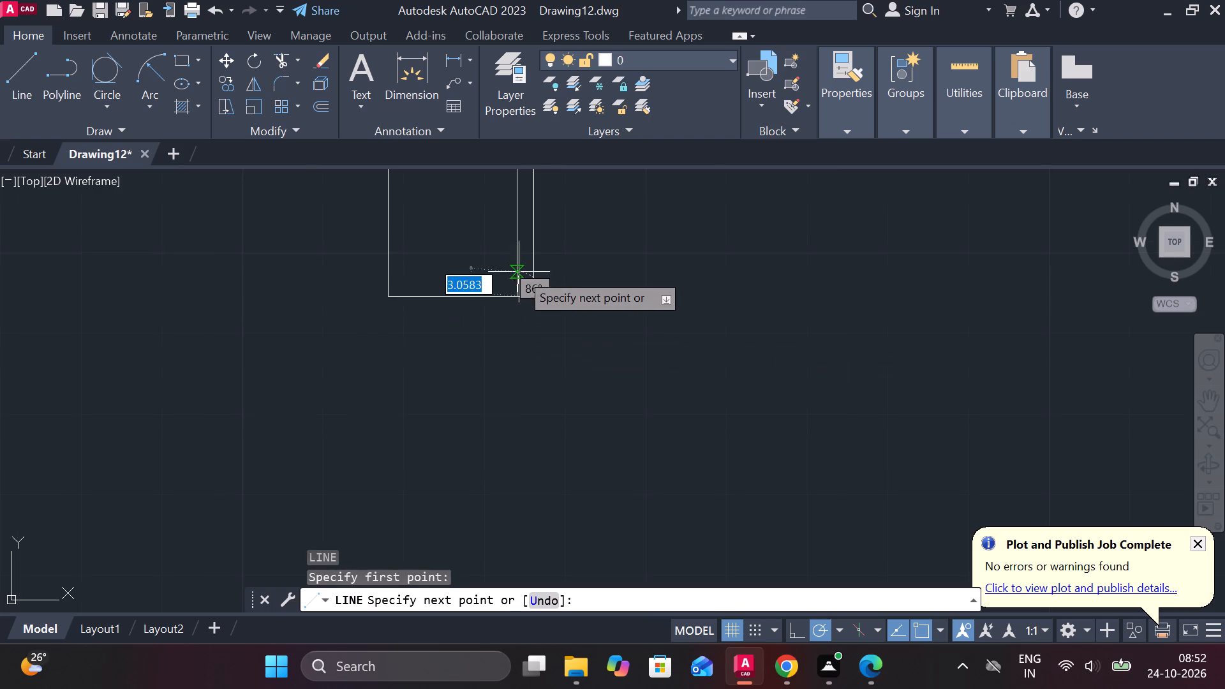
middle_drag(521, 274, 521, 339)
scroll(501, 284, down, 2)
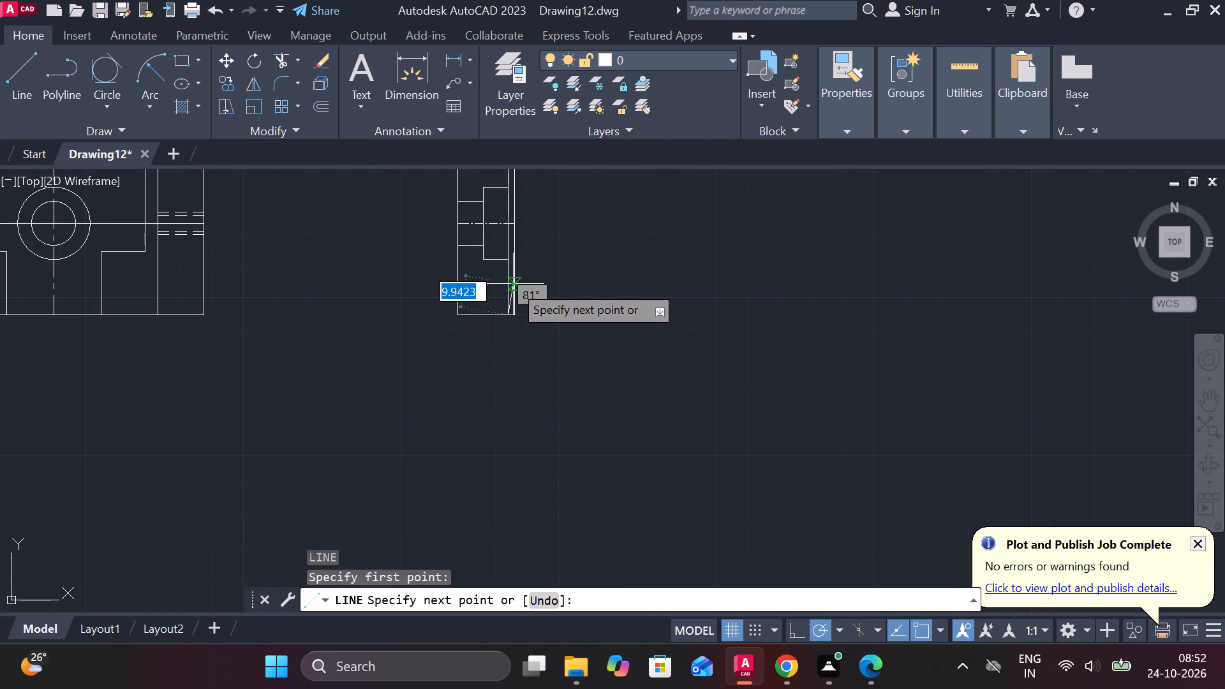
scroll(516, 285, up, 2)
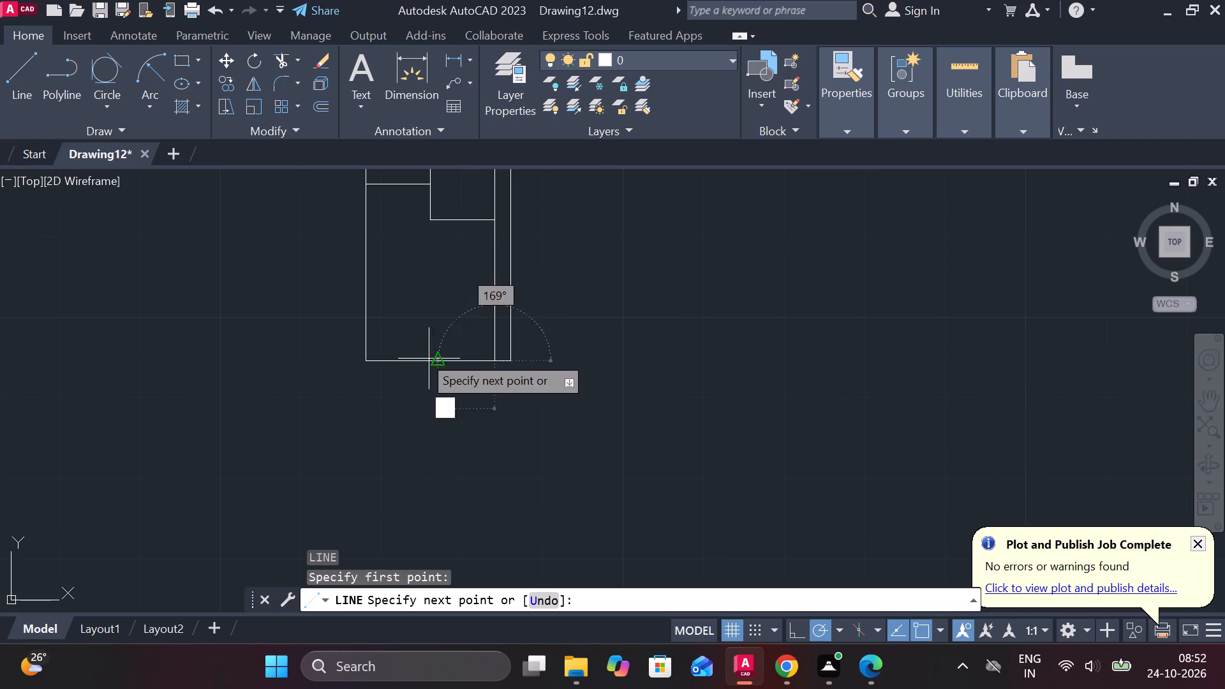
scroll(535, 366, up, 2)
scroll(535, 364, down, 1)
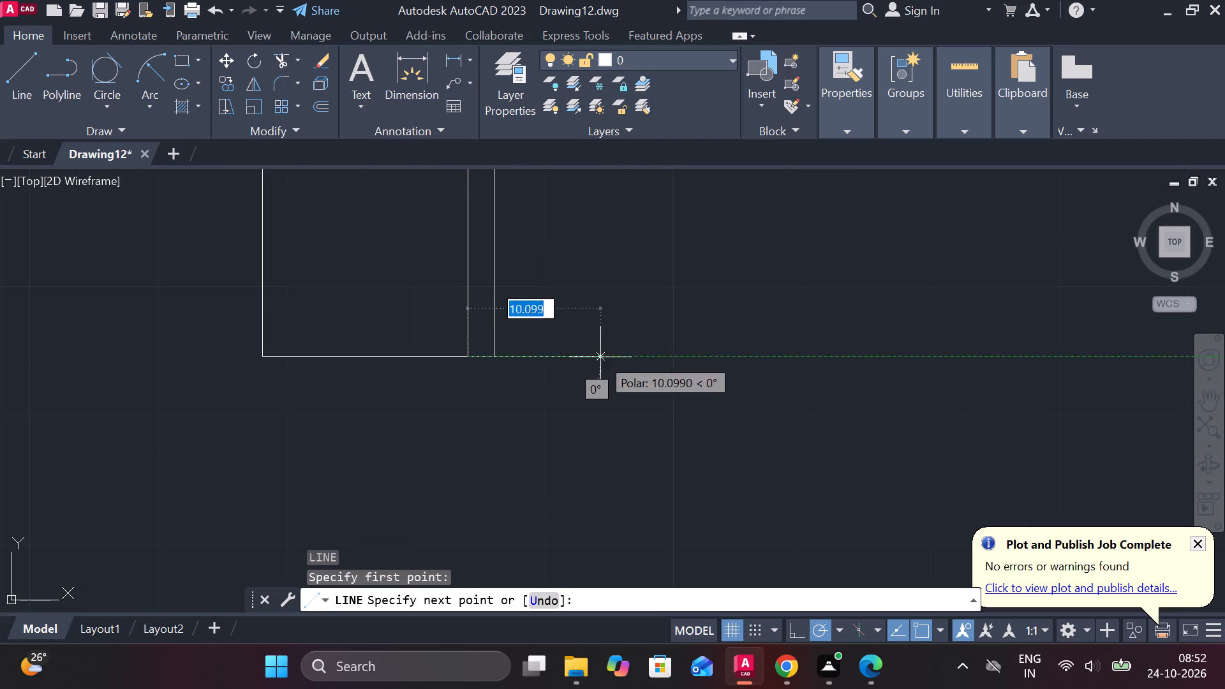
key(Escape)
Draw a 2-unit line along the side view's bottom edge, from the offset vertical to the lower-right corner.
key(l)
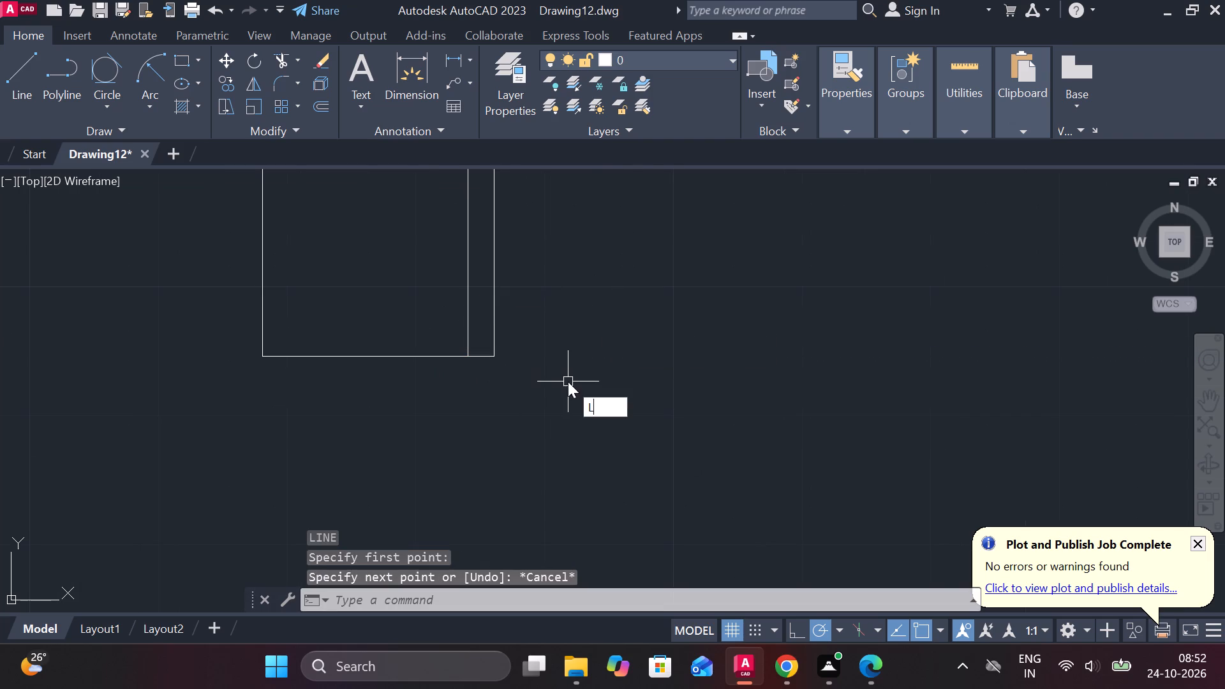
key(Return)
scroll(386, 373, up, 1)
click(521, 345)
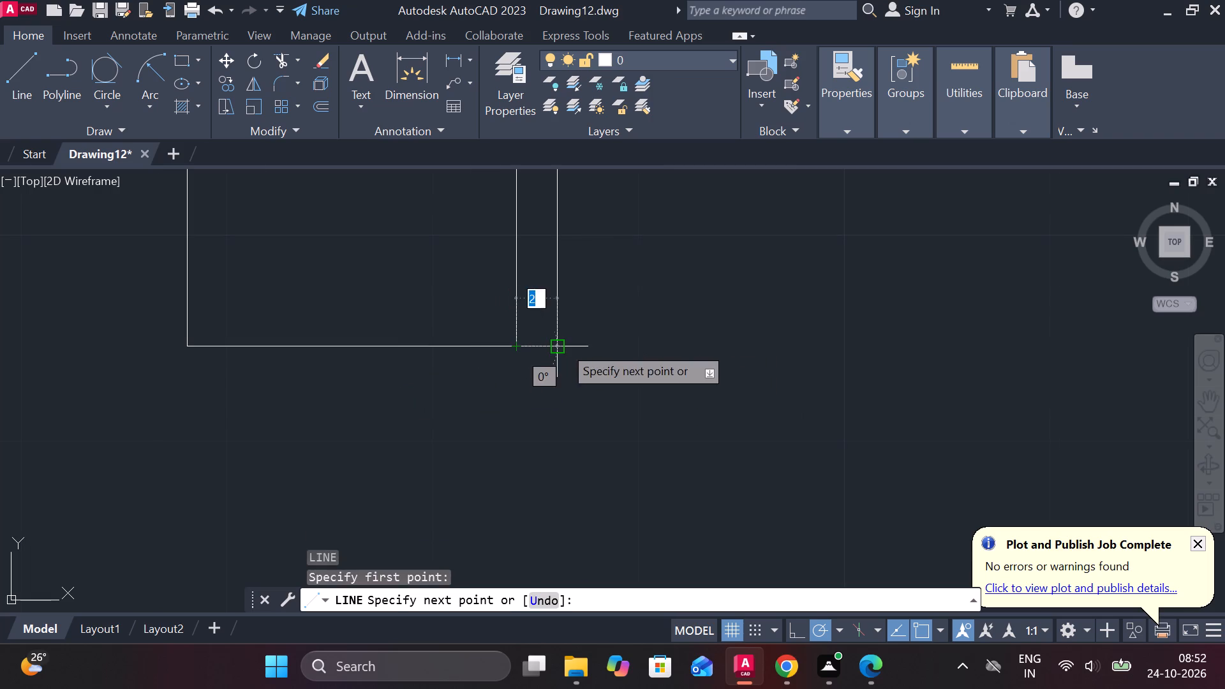
click(563, 345)
key(Escape)
Offset the short bottom line upward by 2.
click(542, 346)
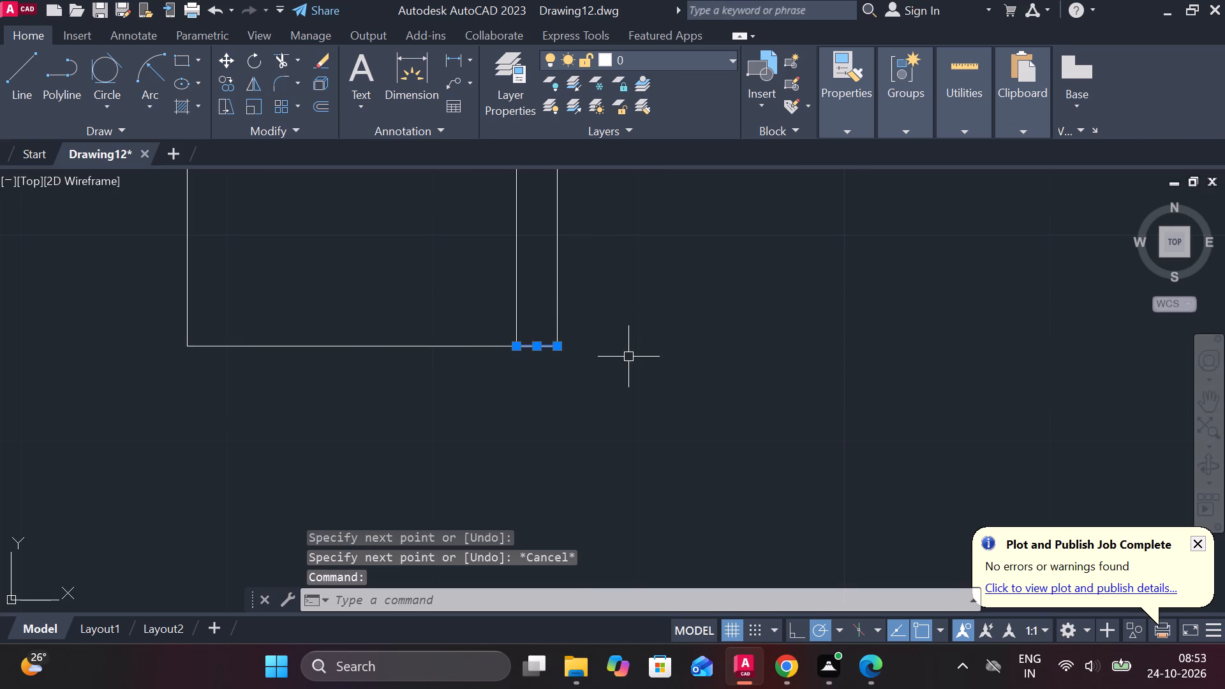
key(o)
key(Return)
key(Return)
text(2)
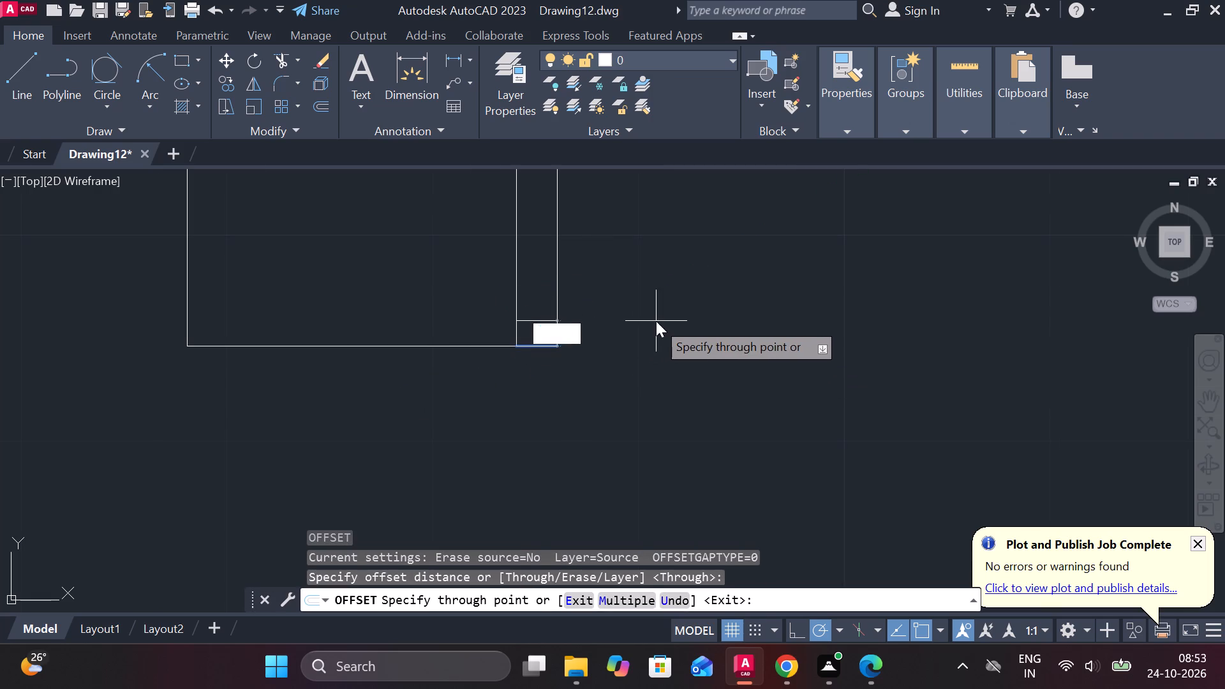
key(space)
scroll(632, 322, down, 2)
key(Escape)
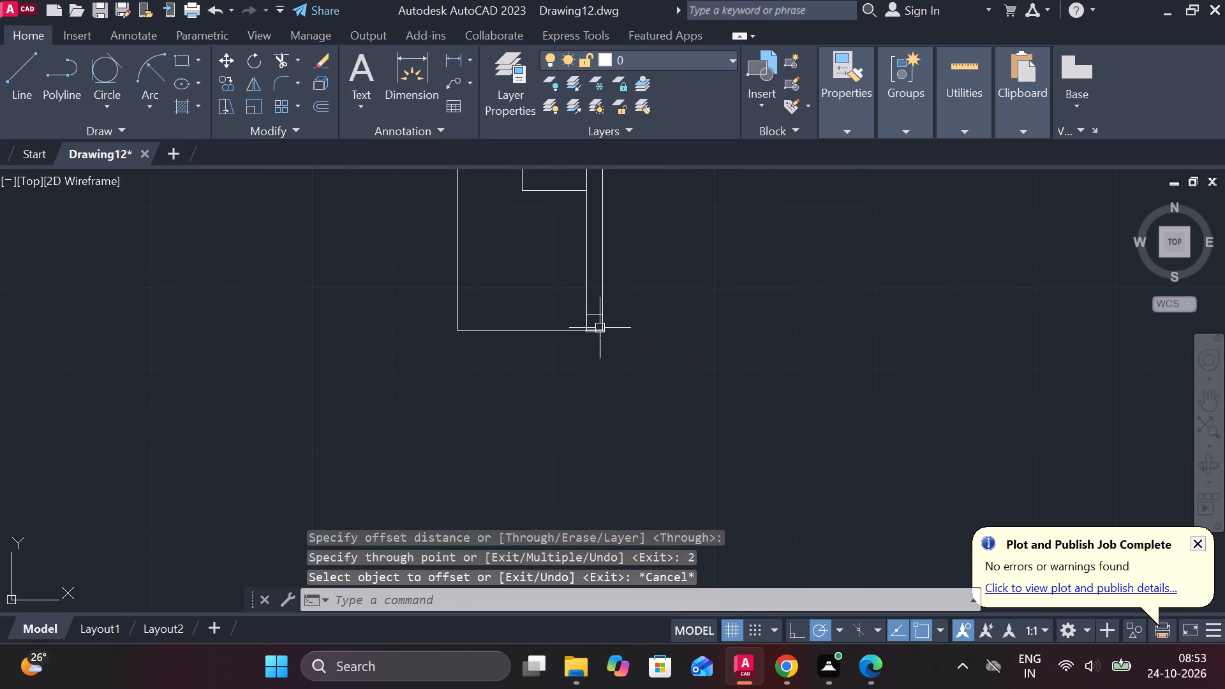
Erase the original short line at the side view's lower-right corner.
click(600, 331)
text(E)
key(space)
Trim the bottom and right edges at the side view's lower-right corner back to the short offset line and offset vertical.
middle_drag(665, 269, 683, 305)
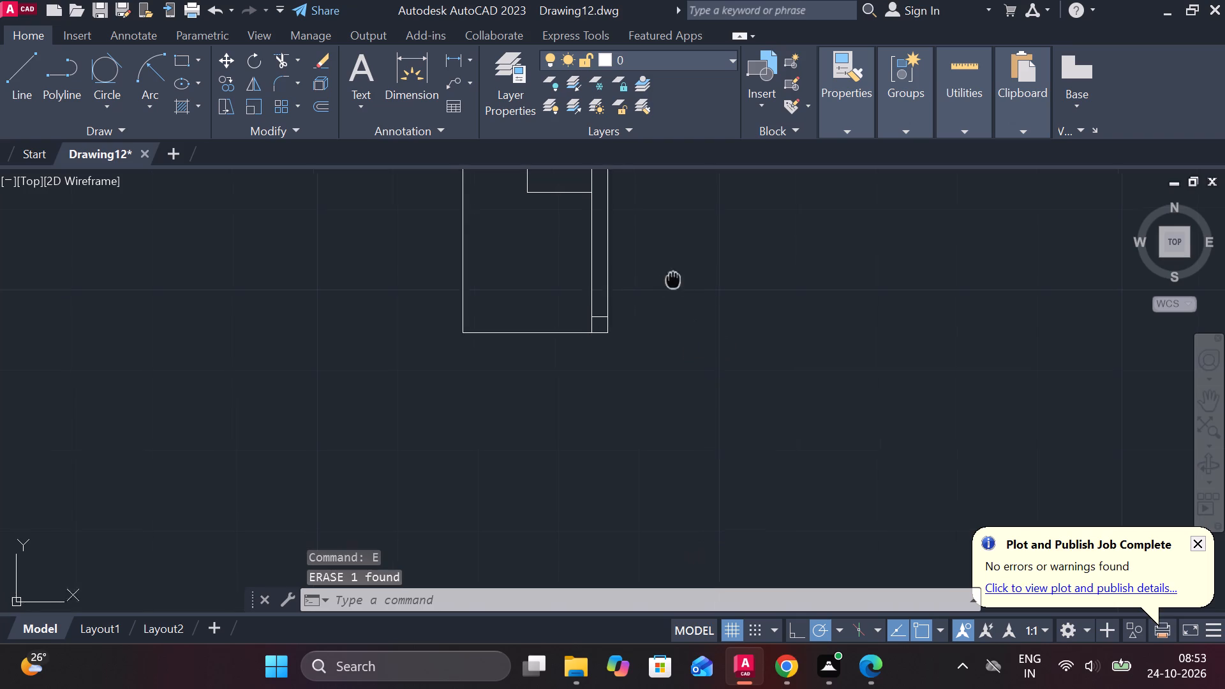
middle_drag(683, 305, 678, 392)
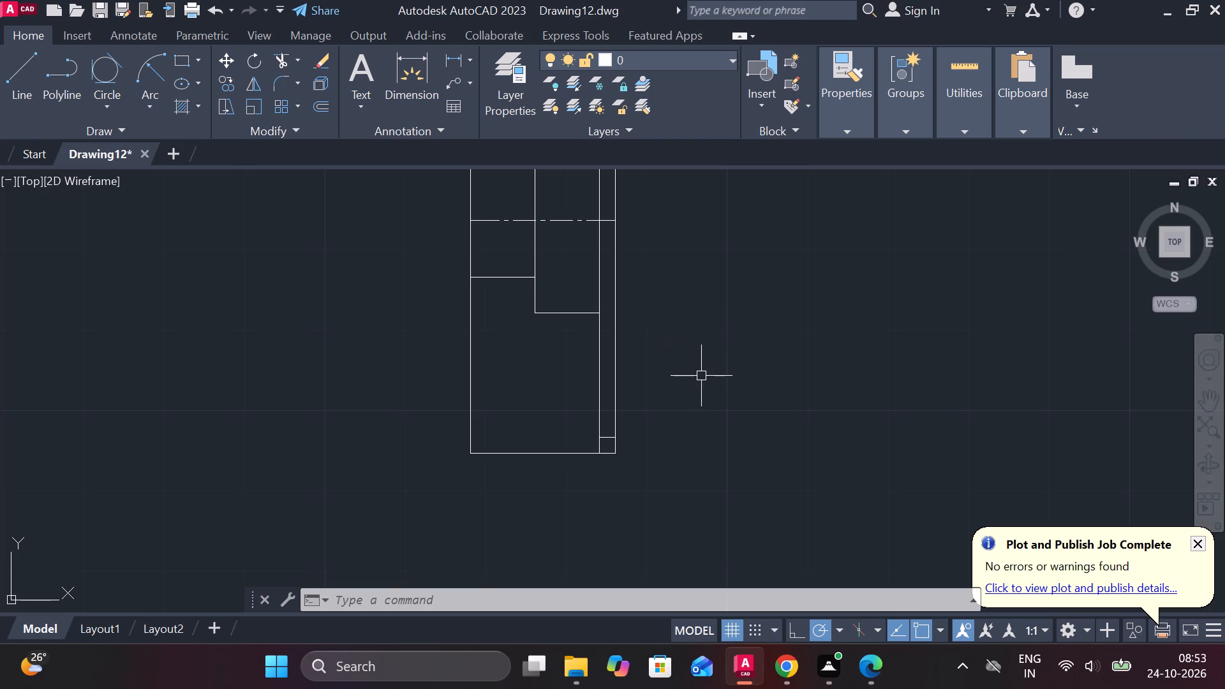
scroll(701, 383, down, 1)
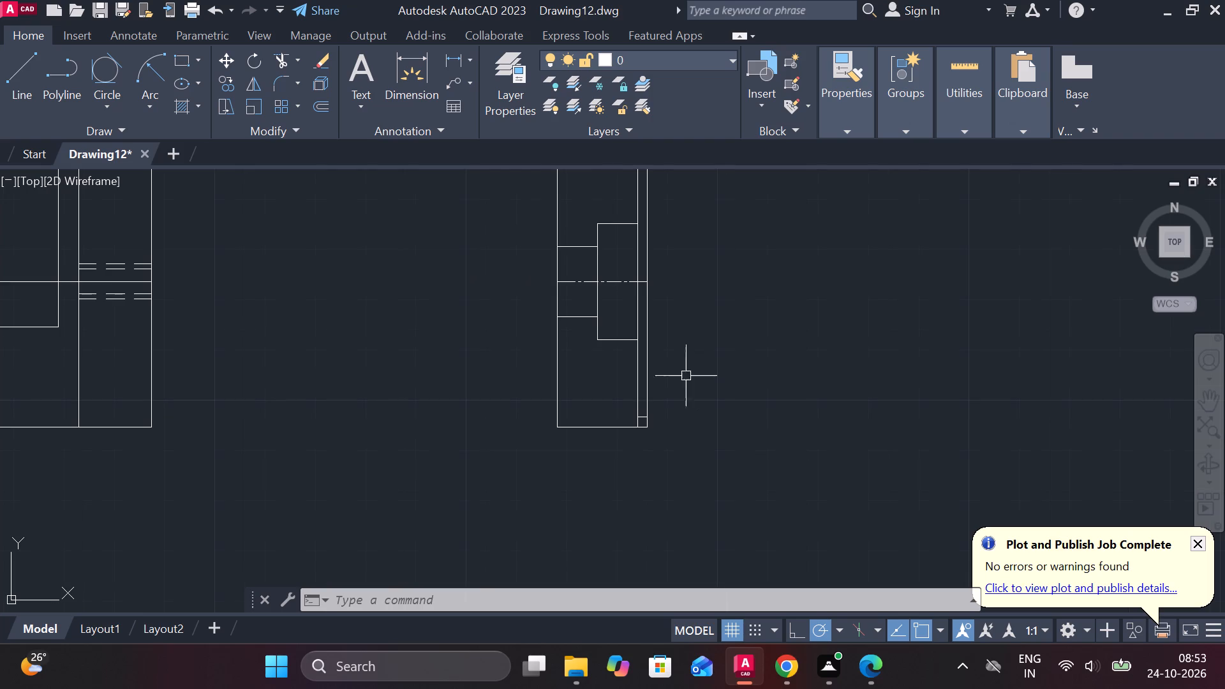
scroll(679, 362, down, 2)
scroll(681, 371, up, 3)
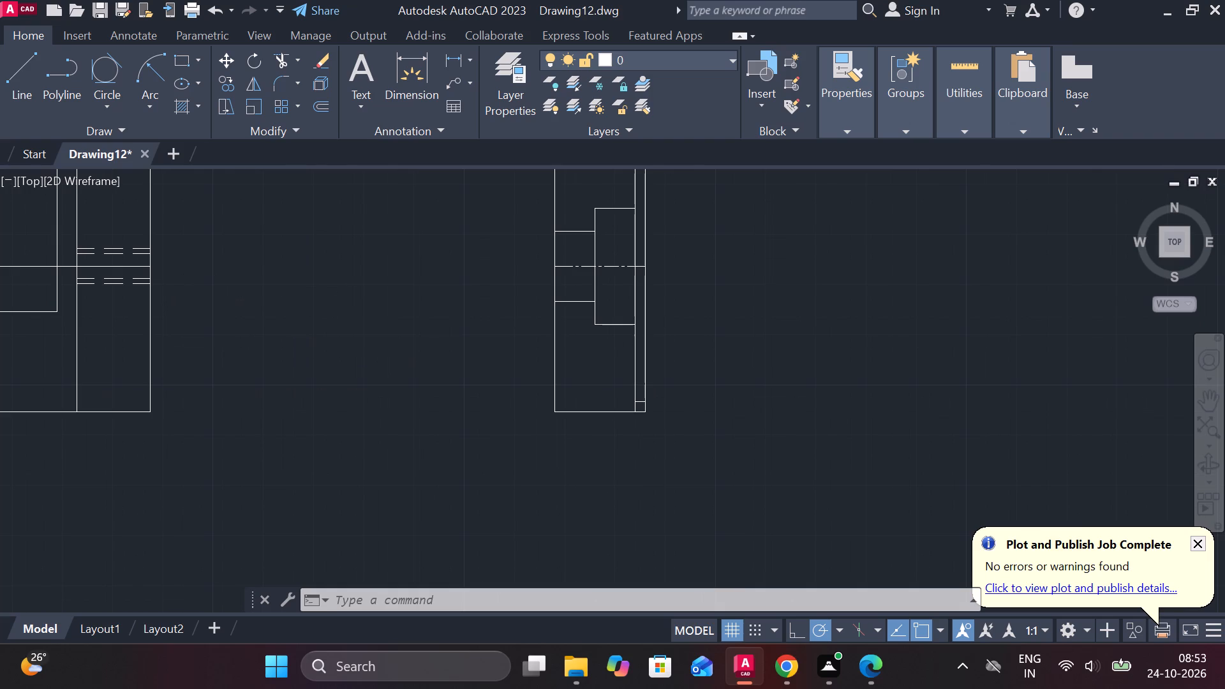
text(TR)
key(space)
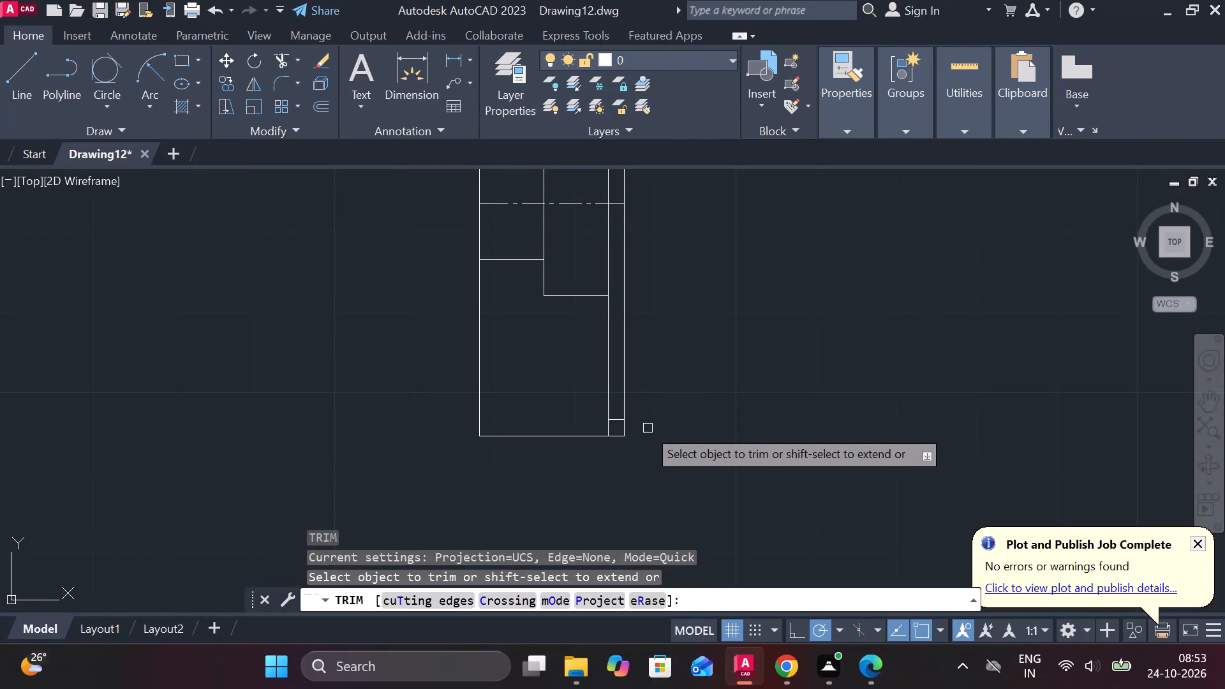
click(625, 434)
click(626, 431)
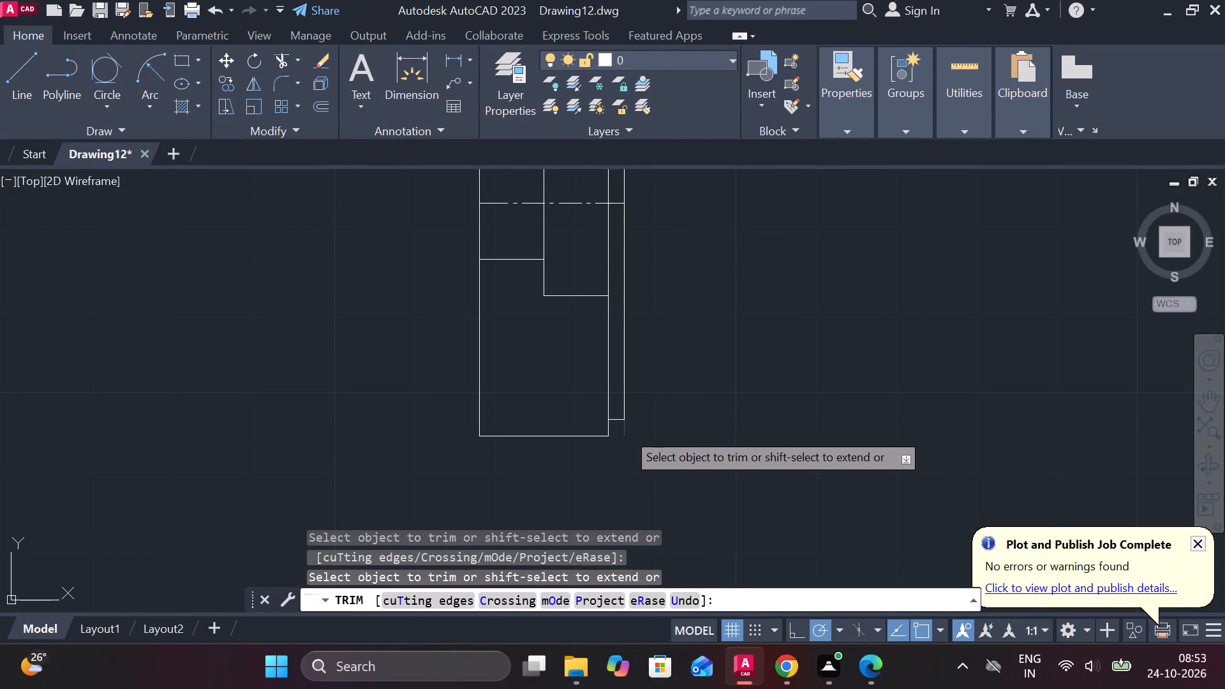
scroll(699, 395, down, 2)
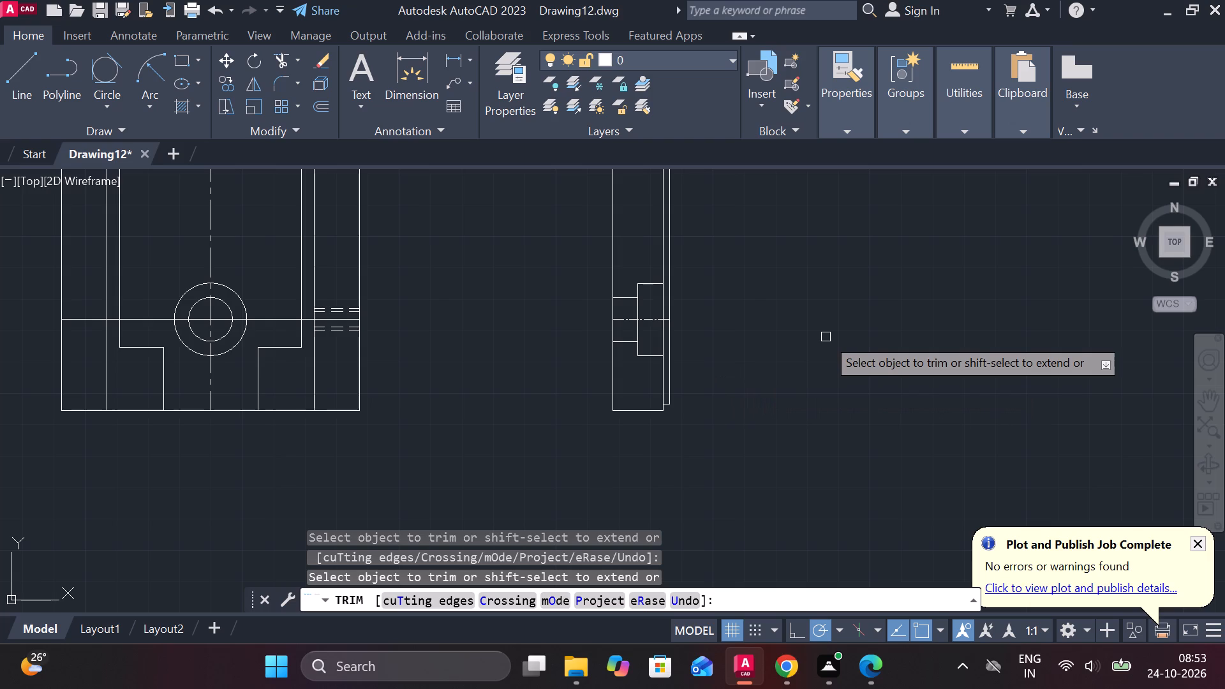
key(Escape)
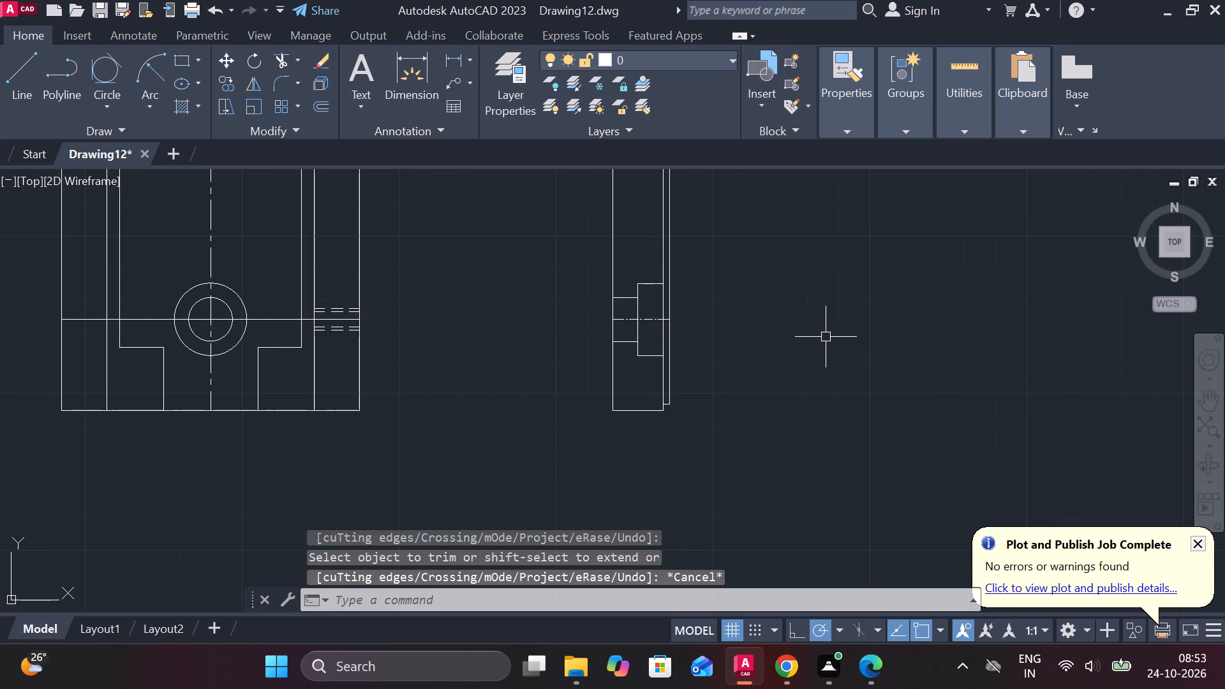
Offset the side view's stepped-hole centerline upward by 55.
middle_drag(968, 306, 1027, 416)
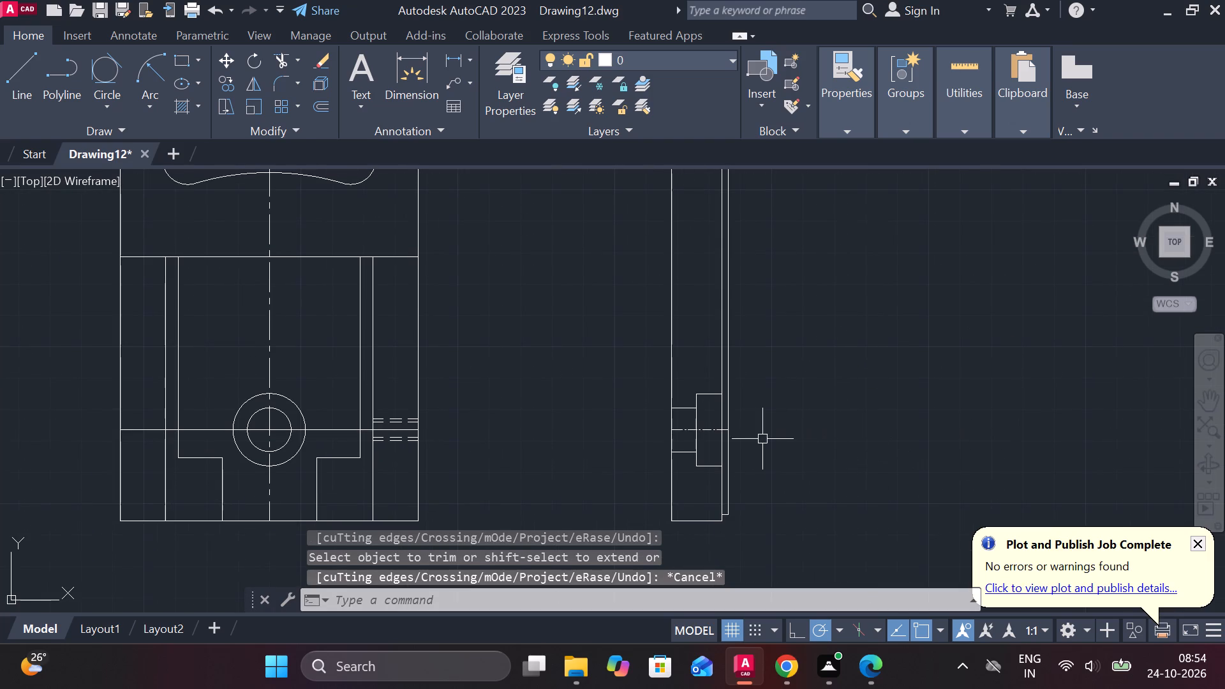
click(712, 431)
key(o)
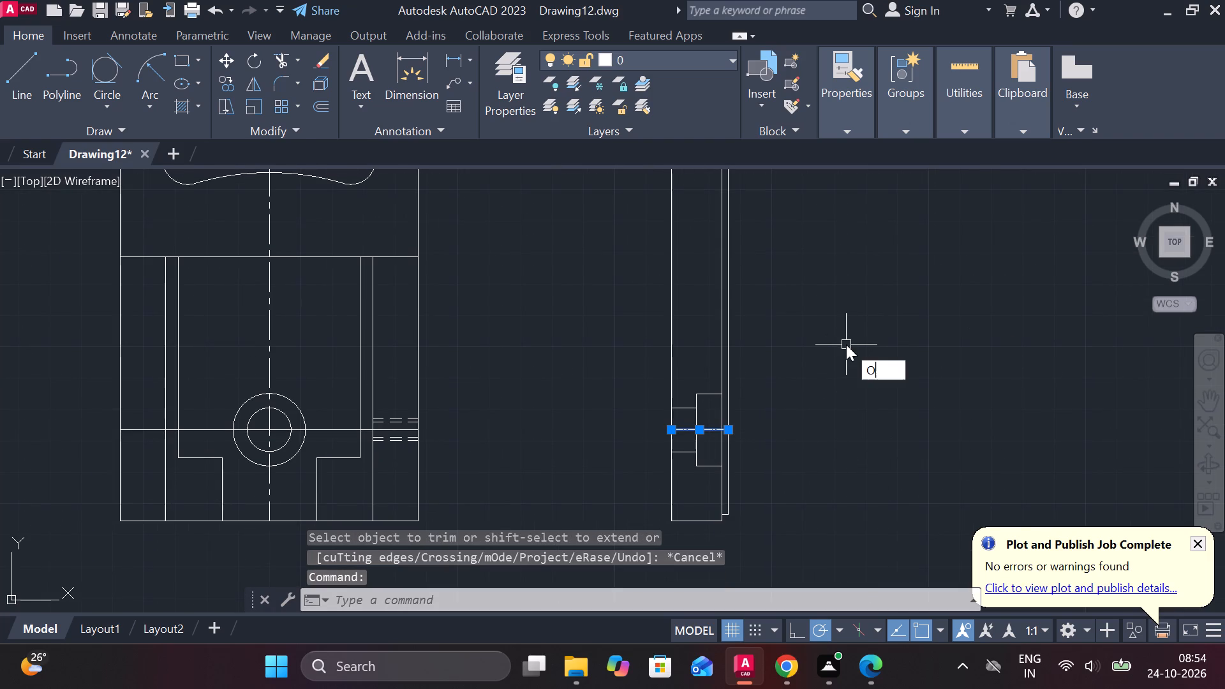
key(Return)
key(Return)
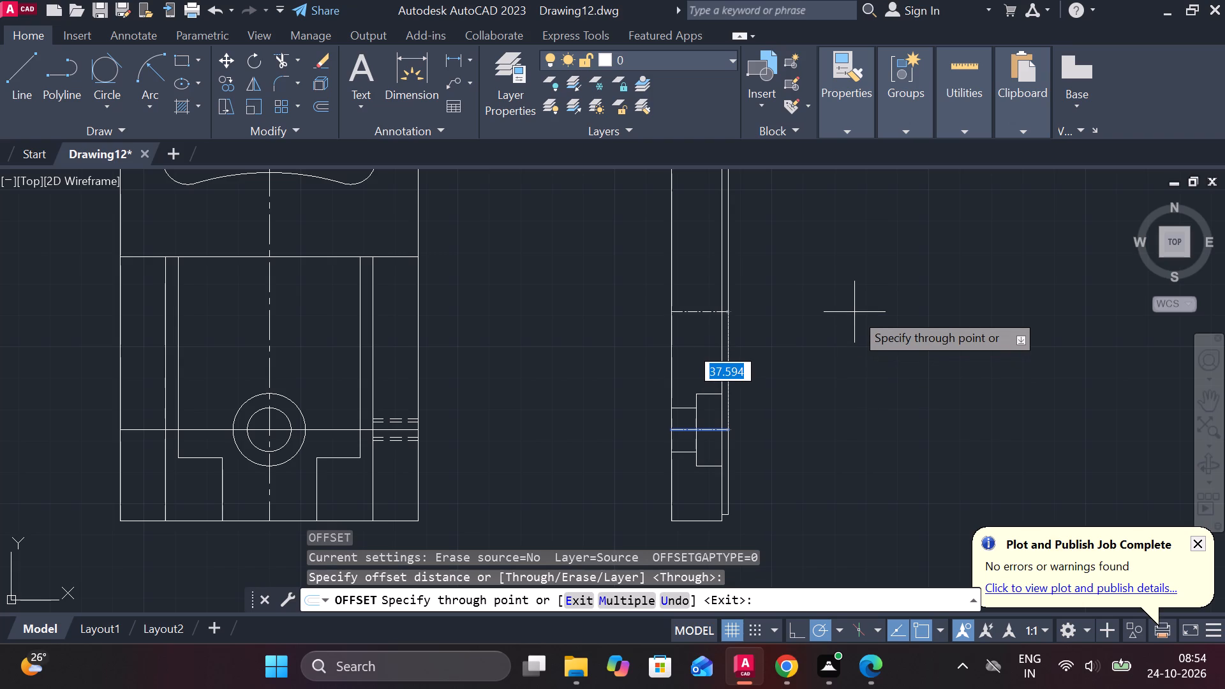
text(55)
key(Return)
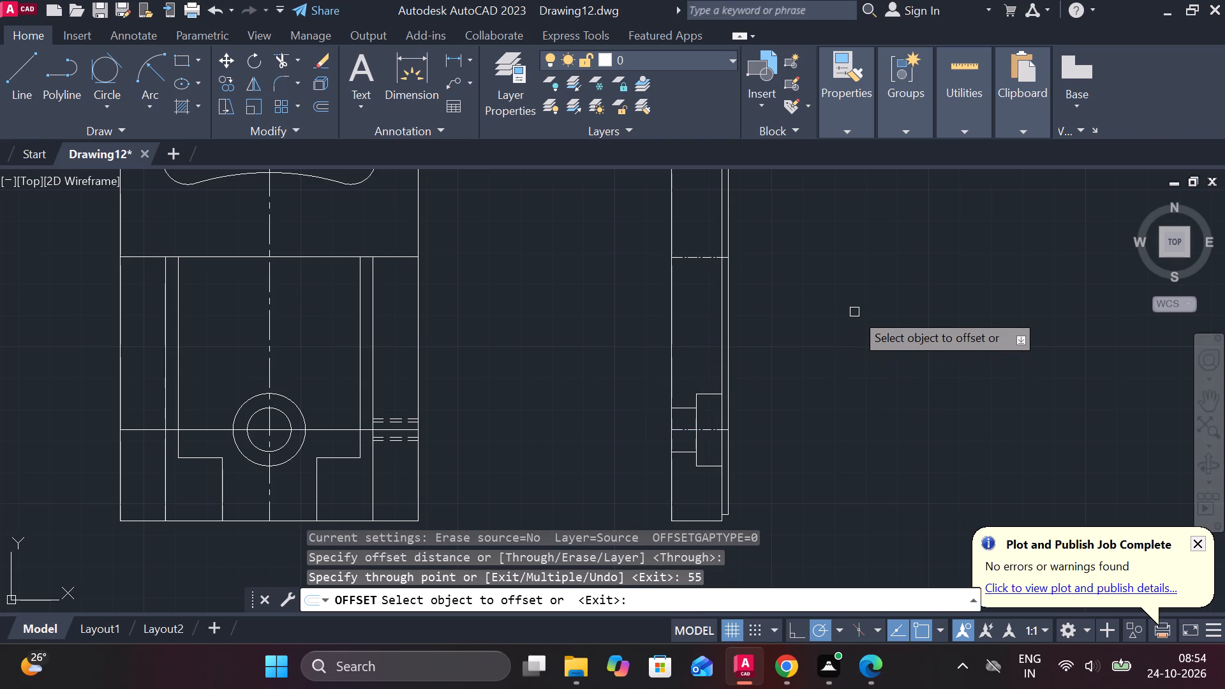
scroll(432, 274, up, 1)
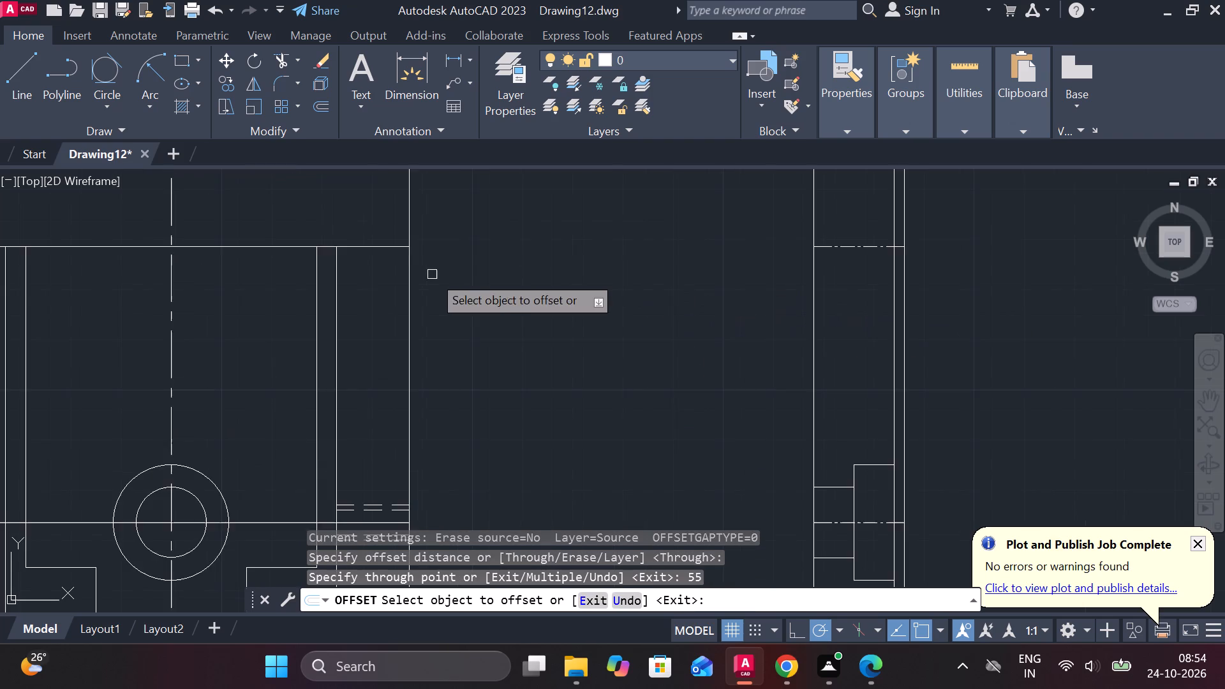
middle_drag(441, 274, 629, 306)
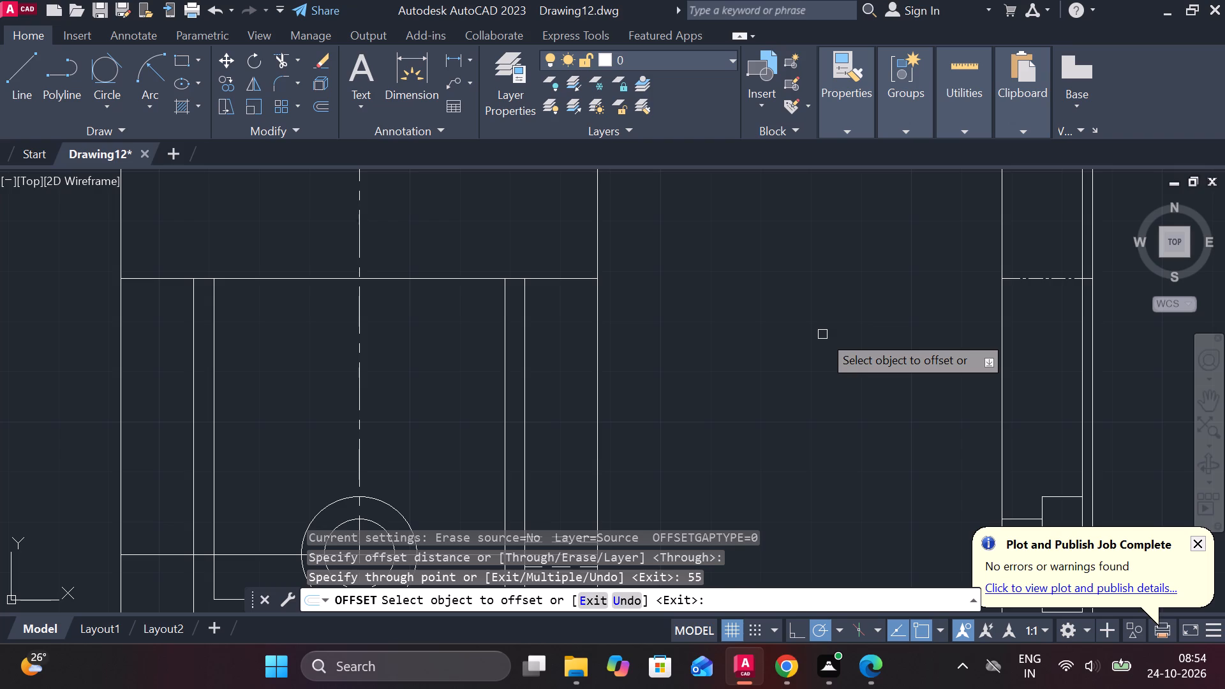
scroll(783, 394, down, 2)
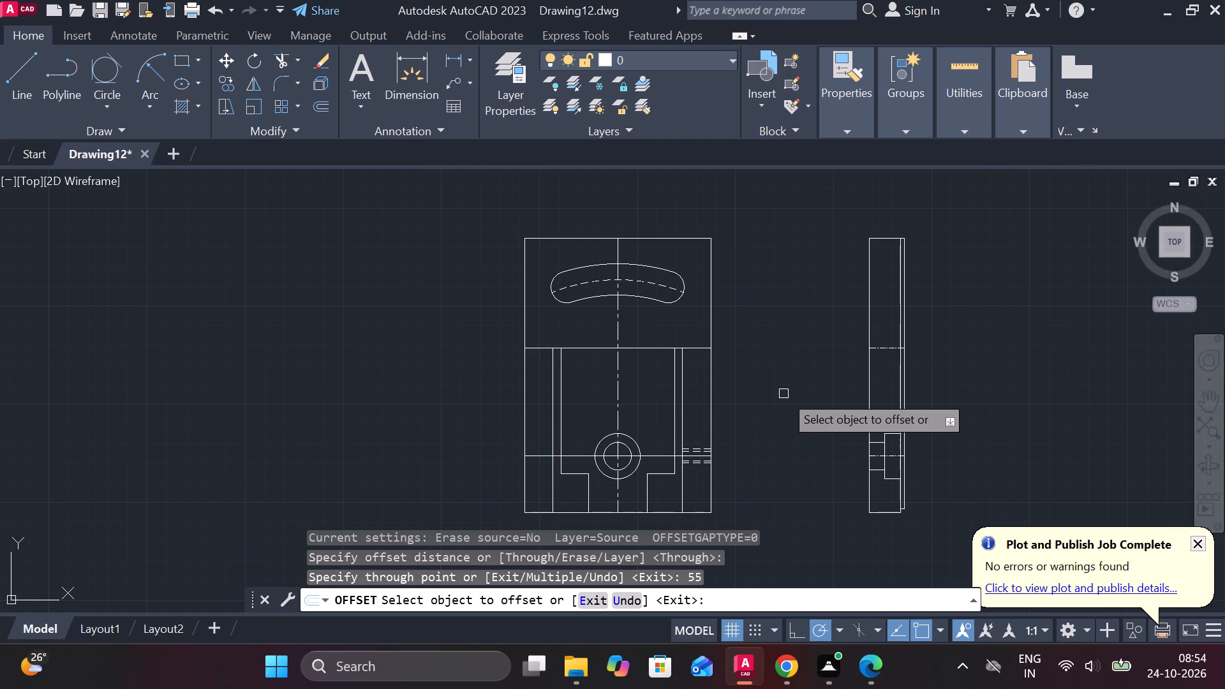
scroll(917, 398, up, 1)
middle_drag(940, 398, 867, 392)
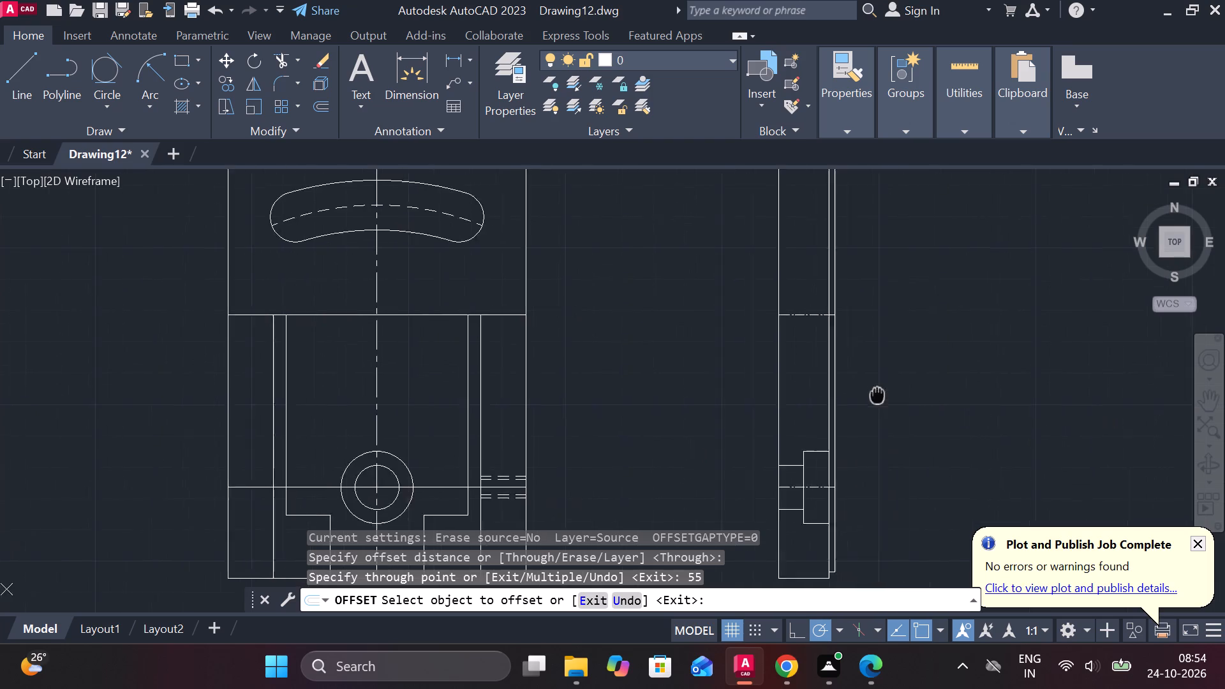
middle_drag(867, 392, 820, 360)
key(Escape)
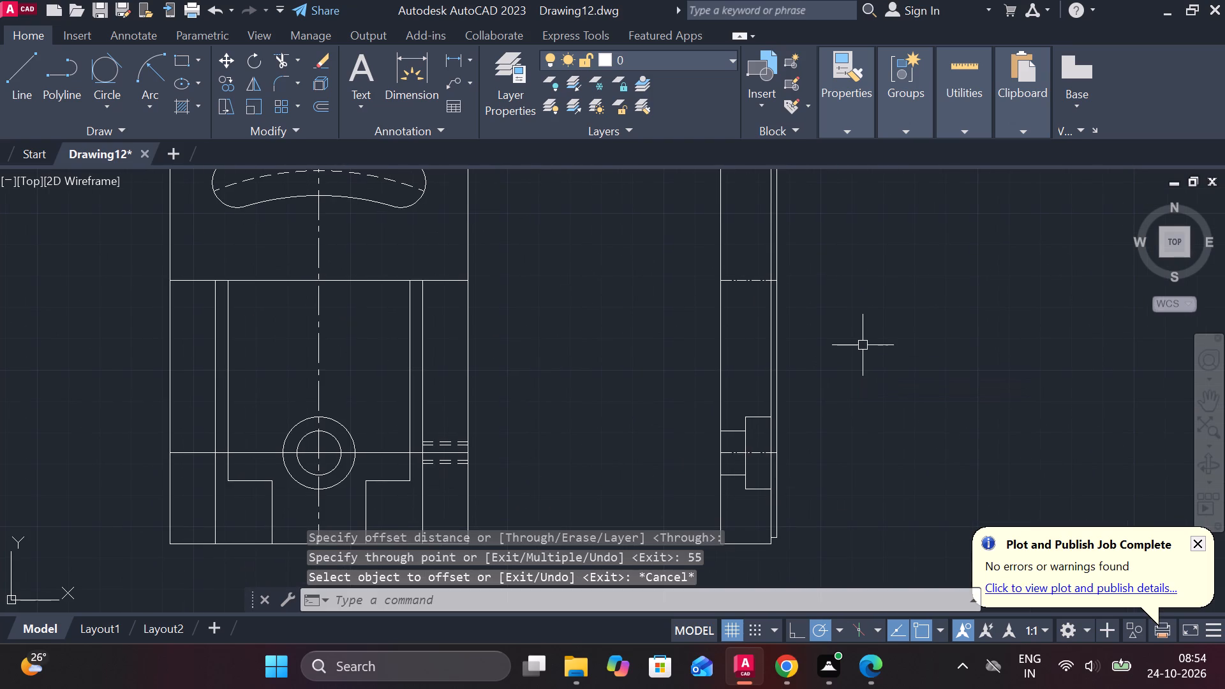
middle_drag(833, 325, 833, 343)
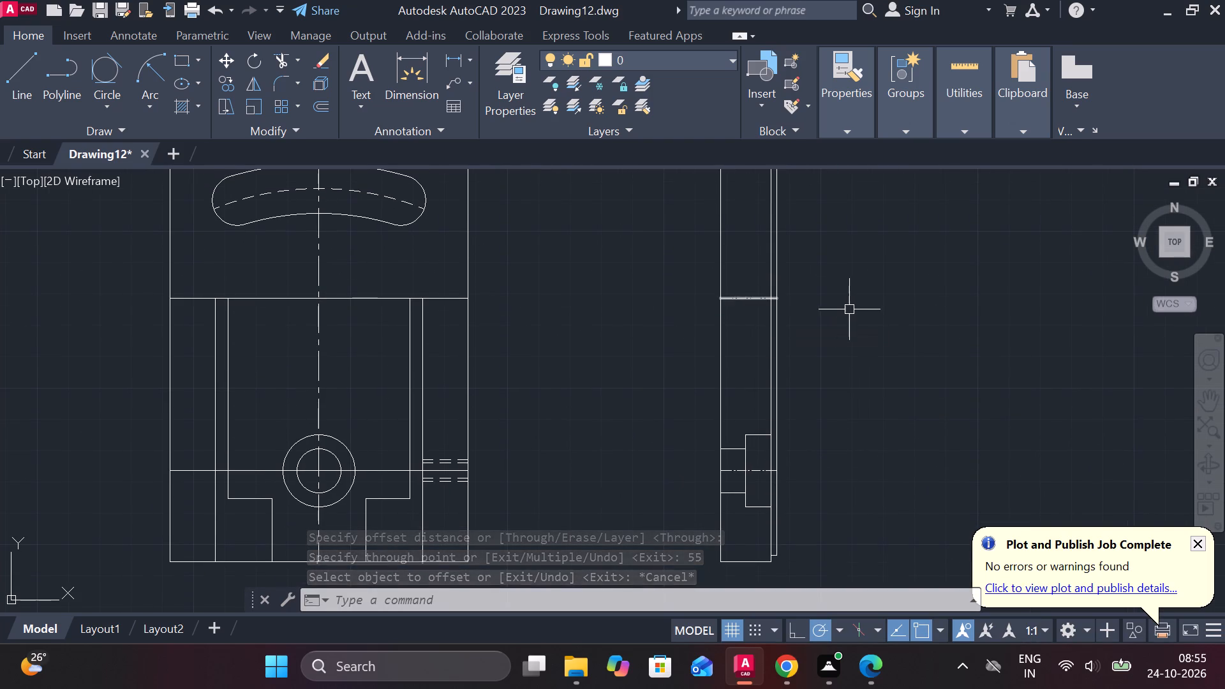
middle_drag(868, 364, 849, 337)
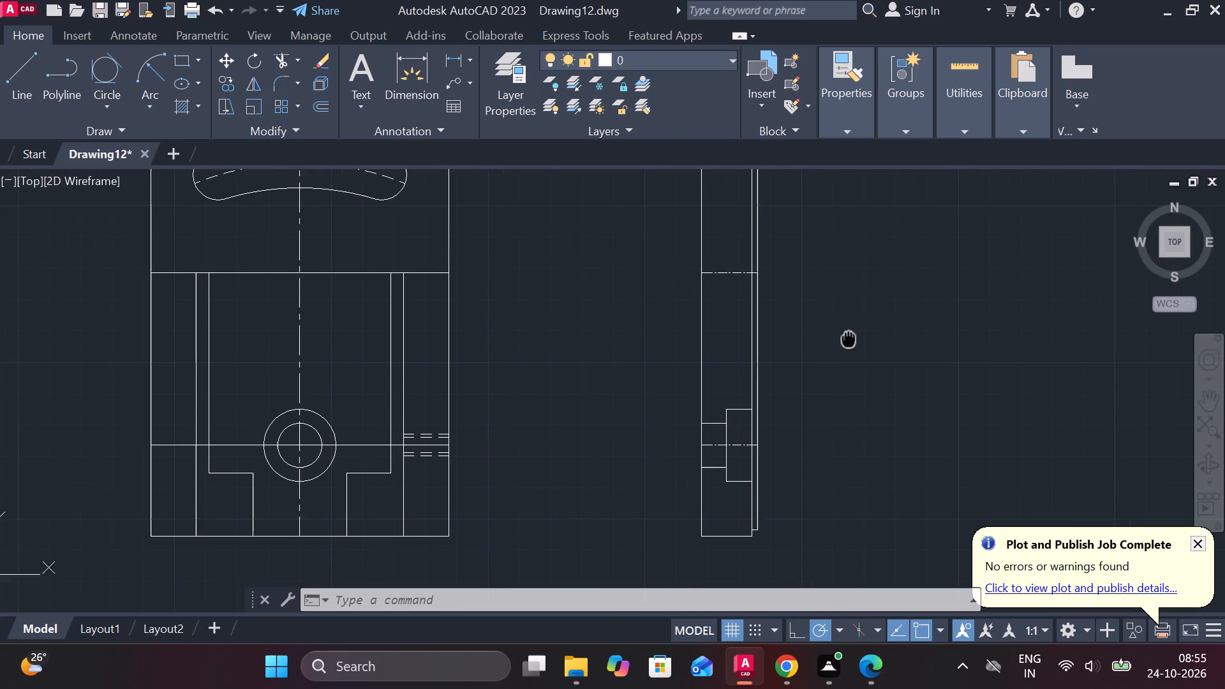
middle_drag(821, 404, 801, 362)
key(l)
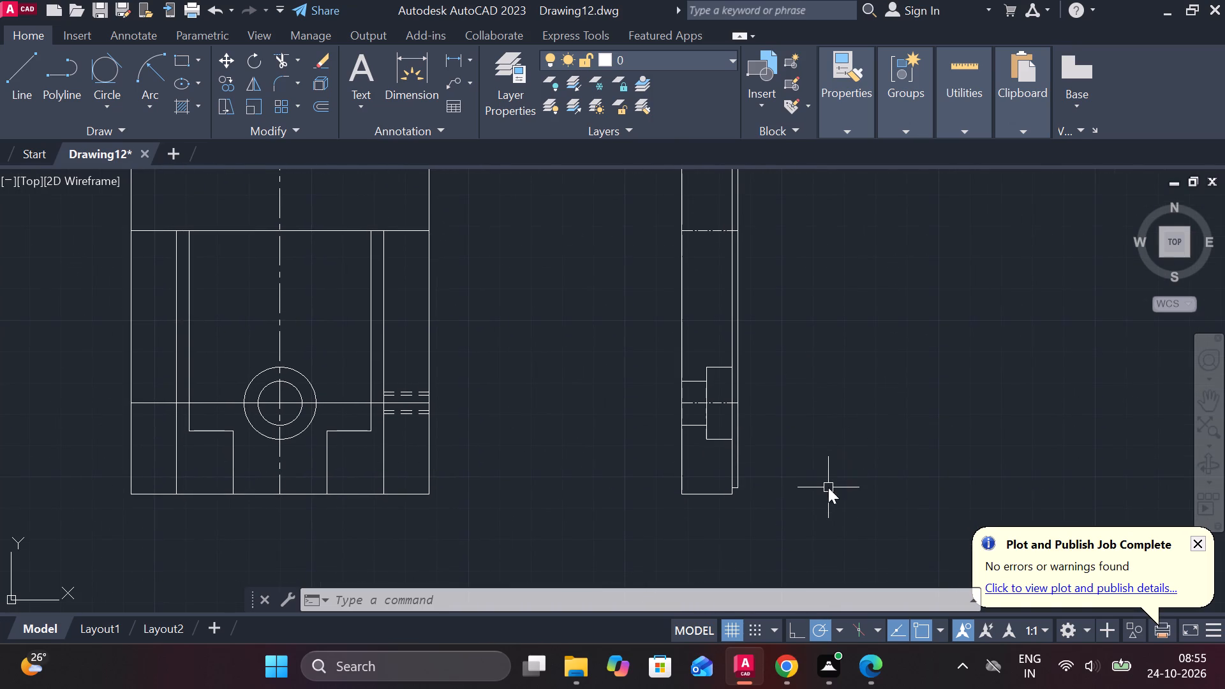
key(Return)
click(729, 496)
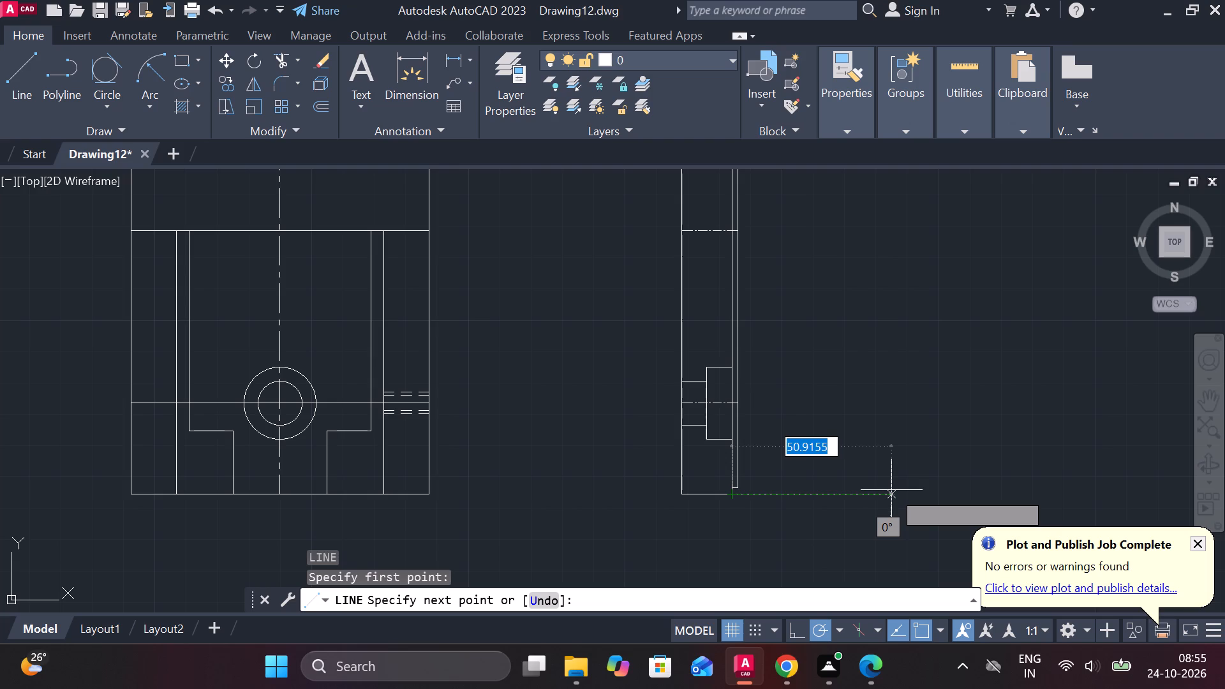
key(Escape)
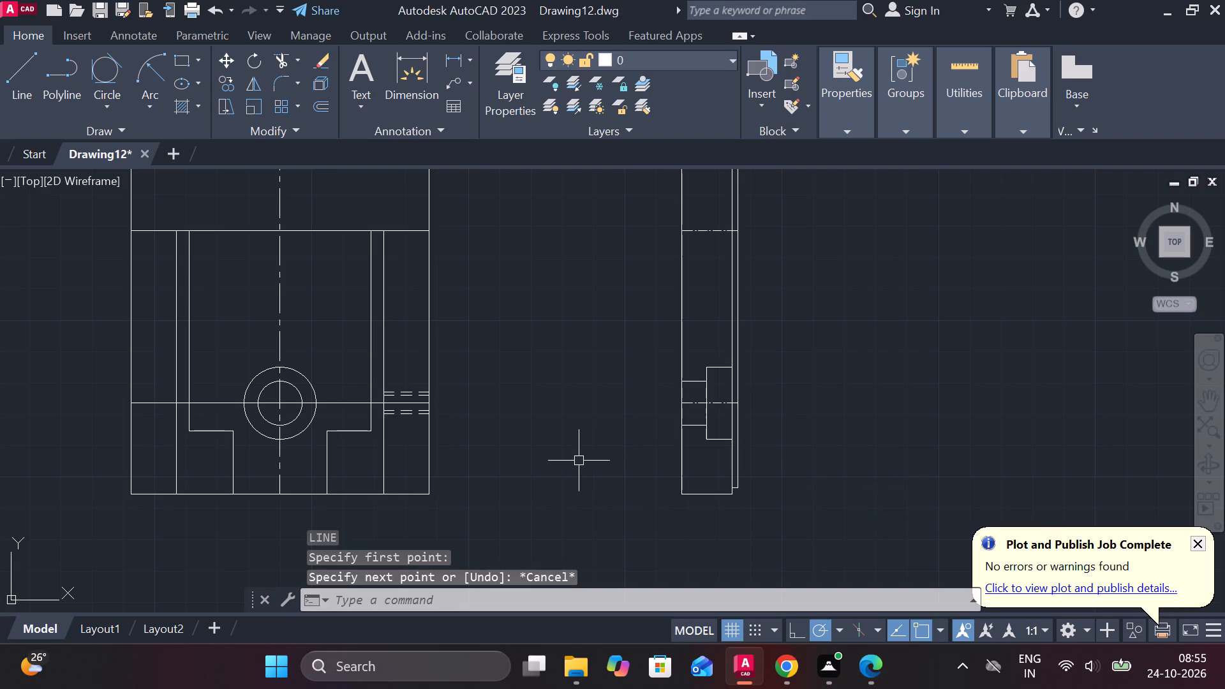
Offset the front view's bottom edge upward by 8.
middle_click(572, 459)
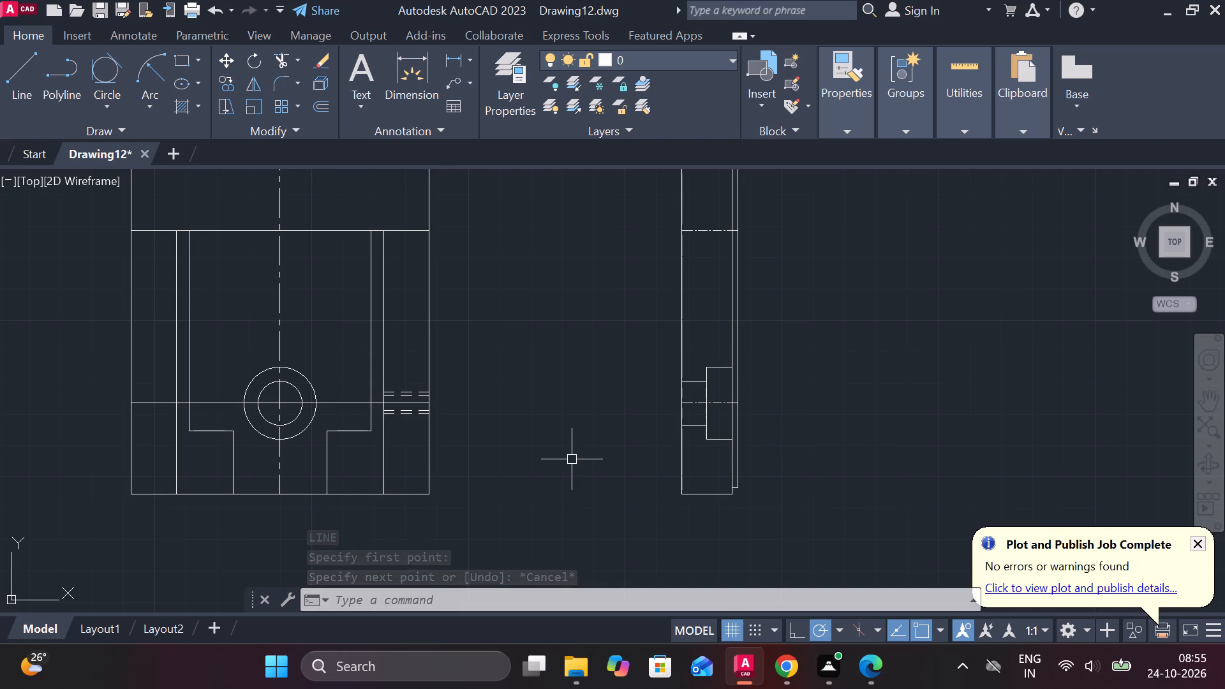
middle_drag(572, 459, 864, 424)
middle_drag(494, 442, 526, 456)
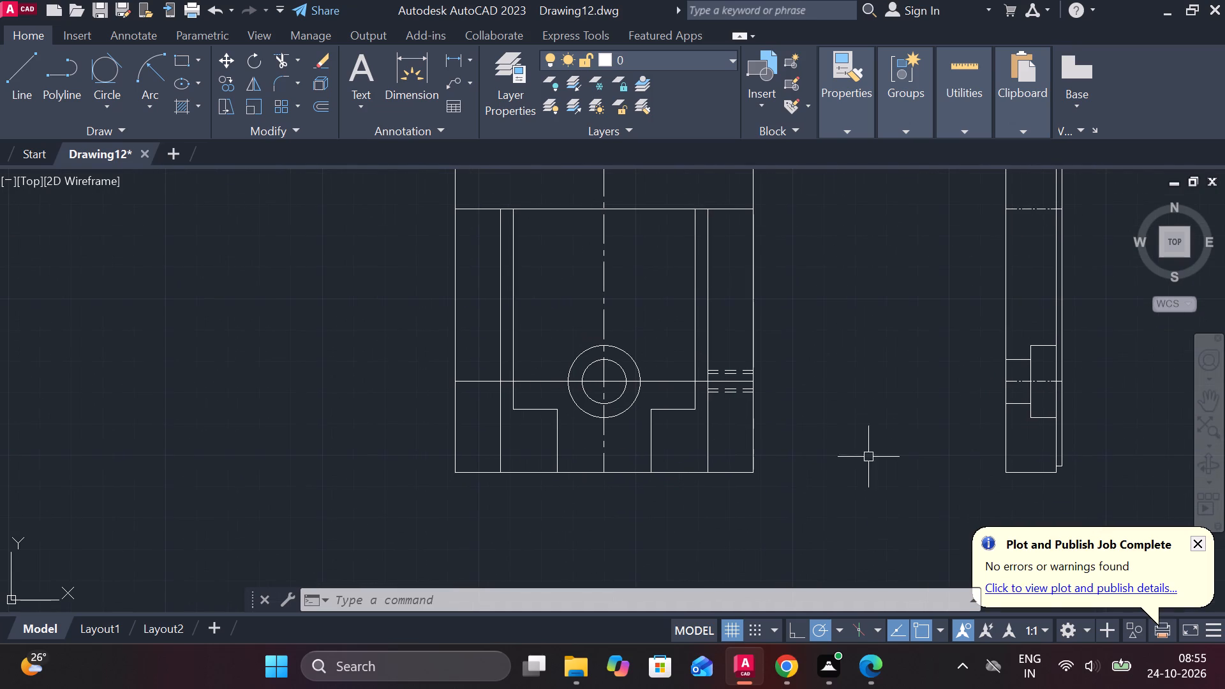
click(740, 477)
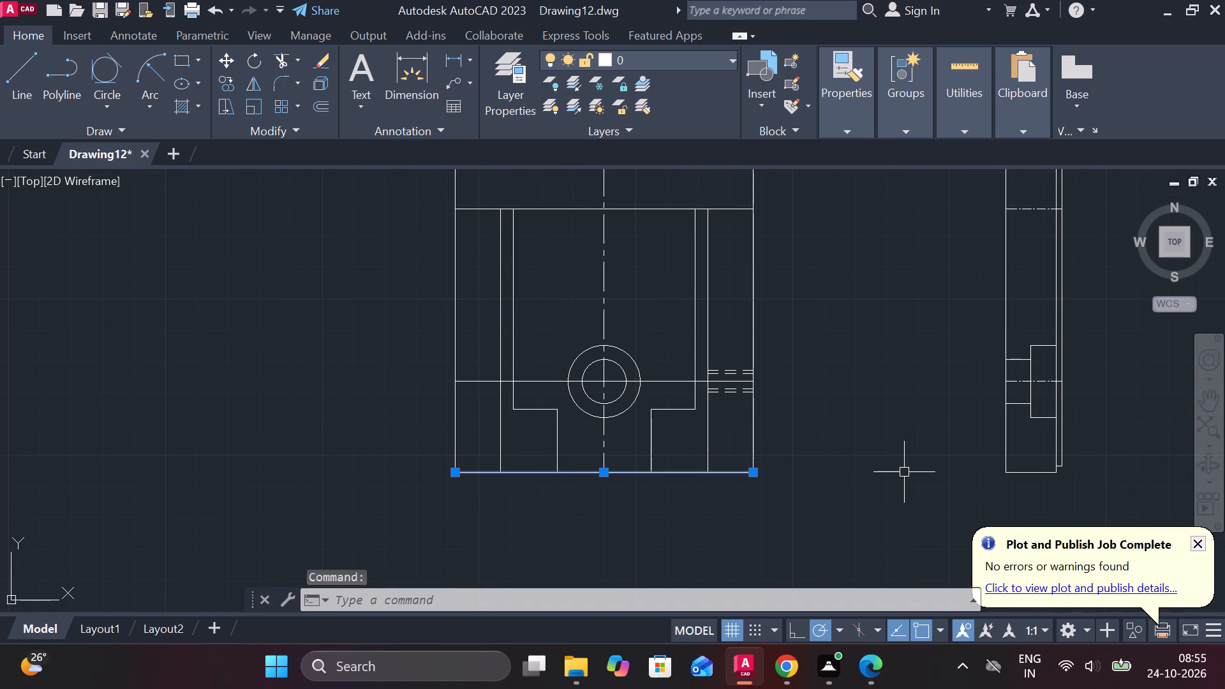
key(o)
key(Return)
key(Return)
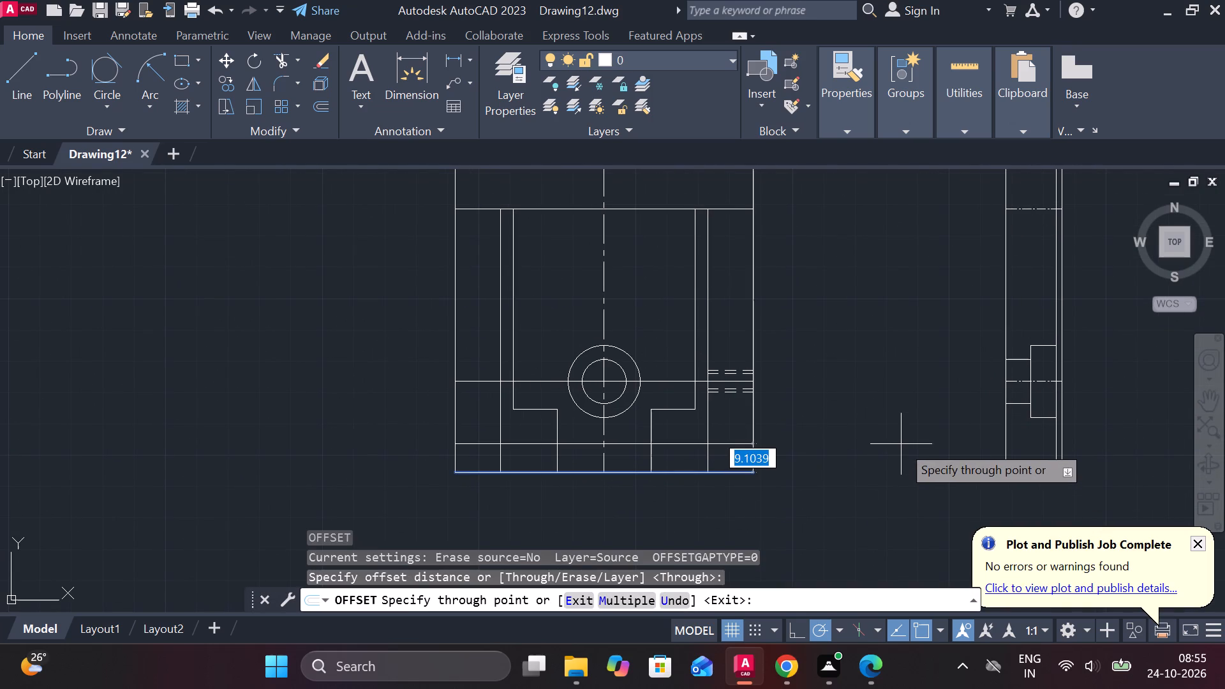
key(8)
key(Return)
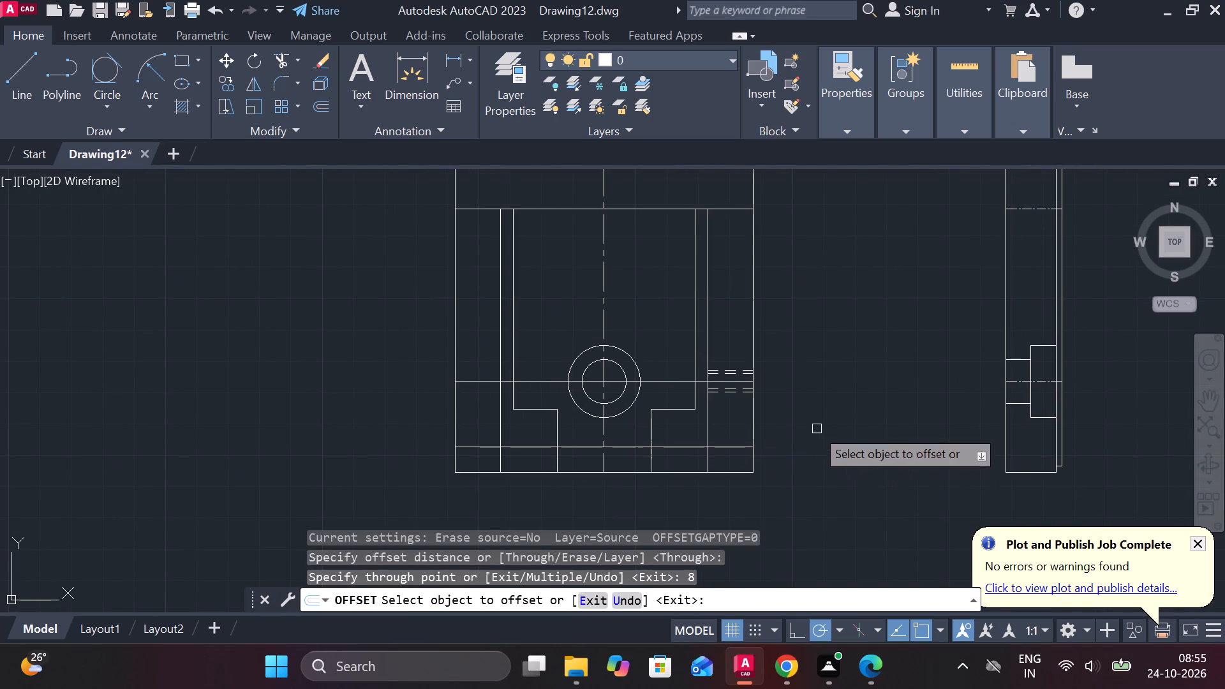
key(Escape)
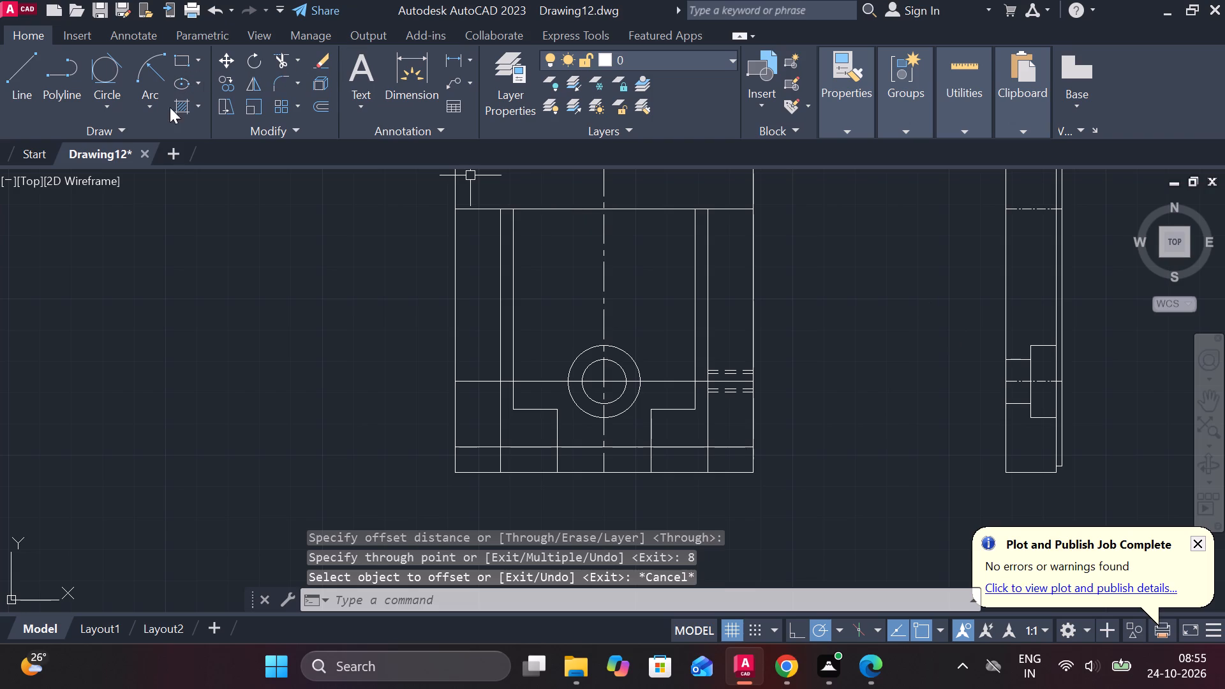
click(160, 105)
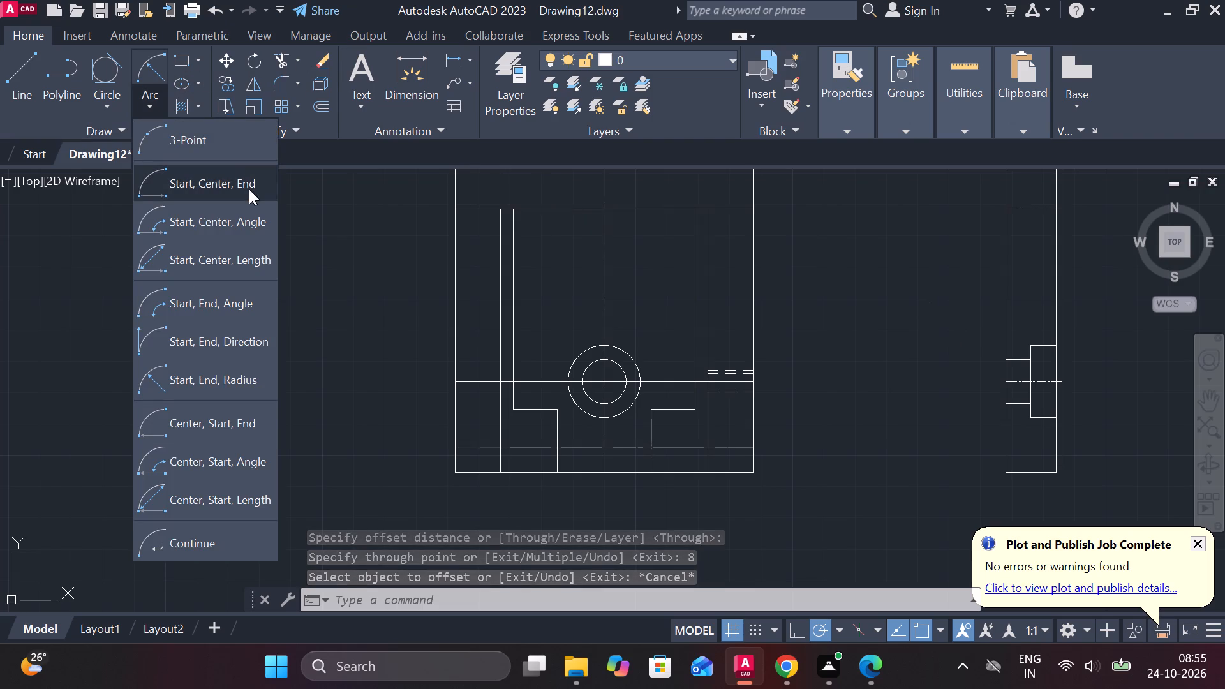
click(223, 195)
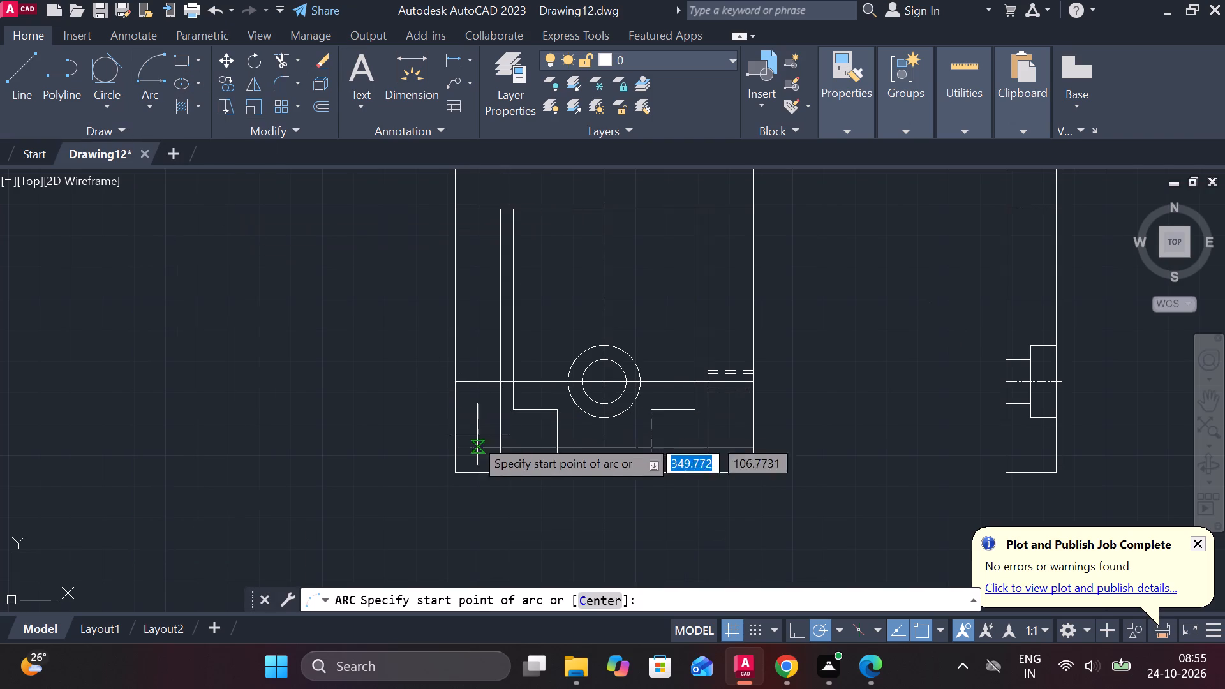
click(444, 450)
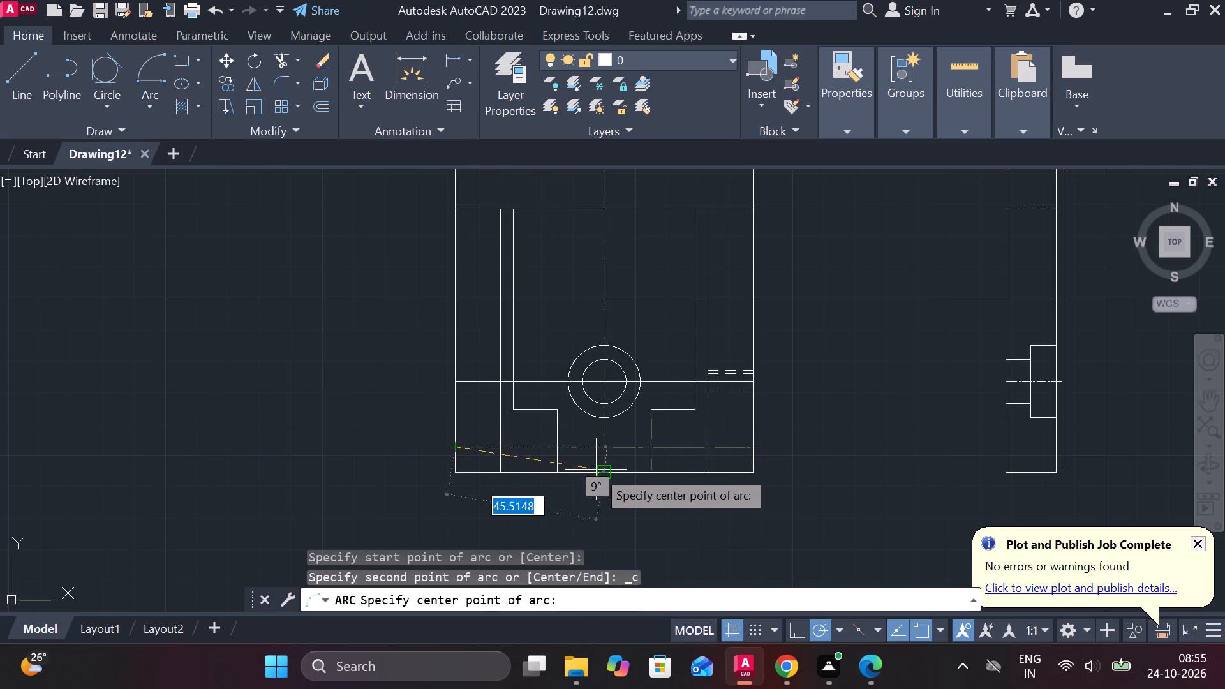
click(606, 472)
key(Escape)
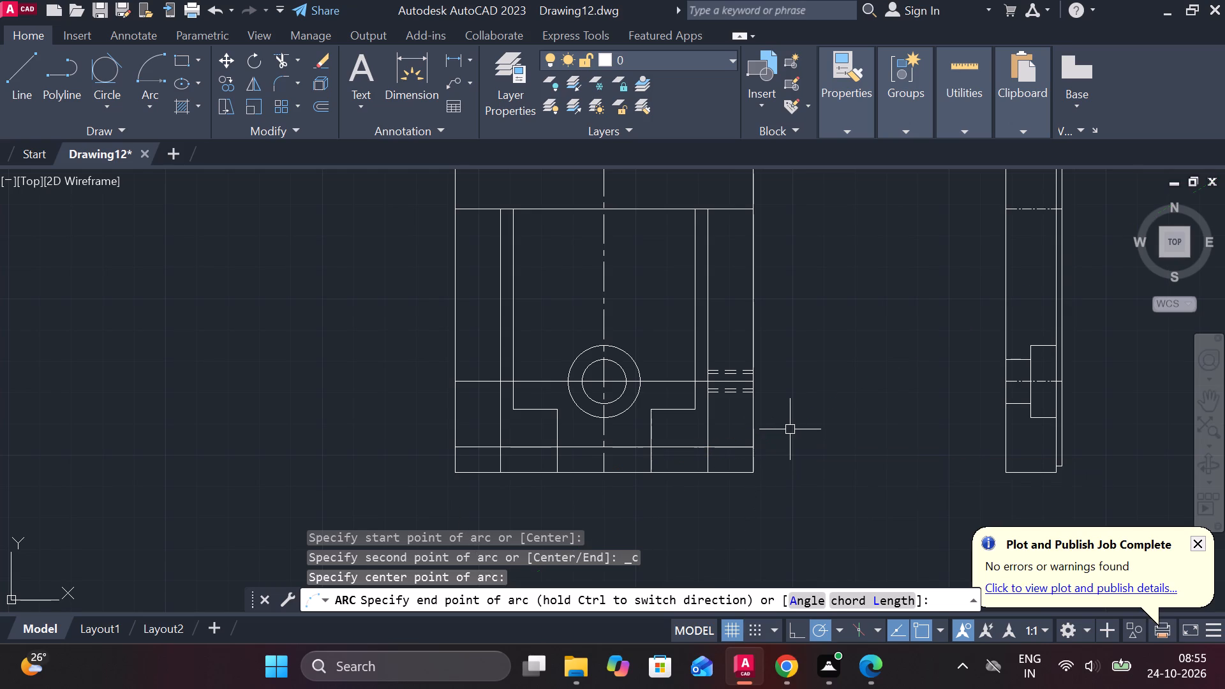
Draw a three-point arc from the offset line's right end through the bottom edge's midpoint to the offset line's left end.
key(space)
click(750, 454)
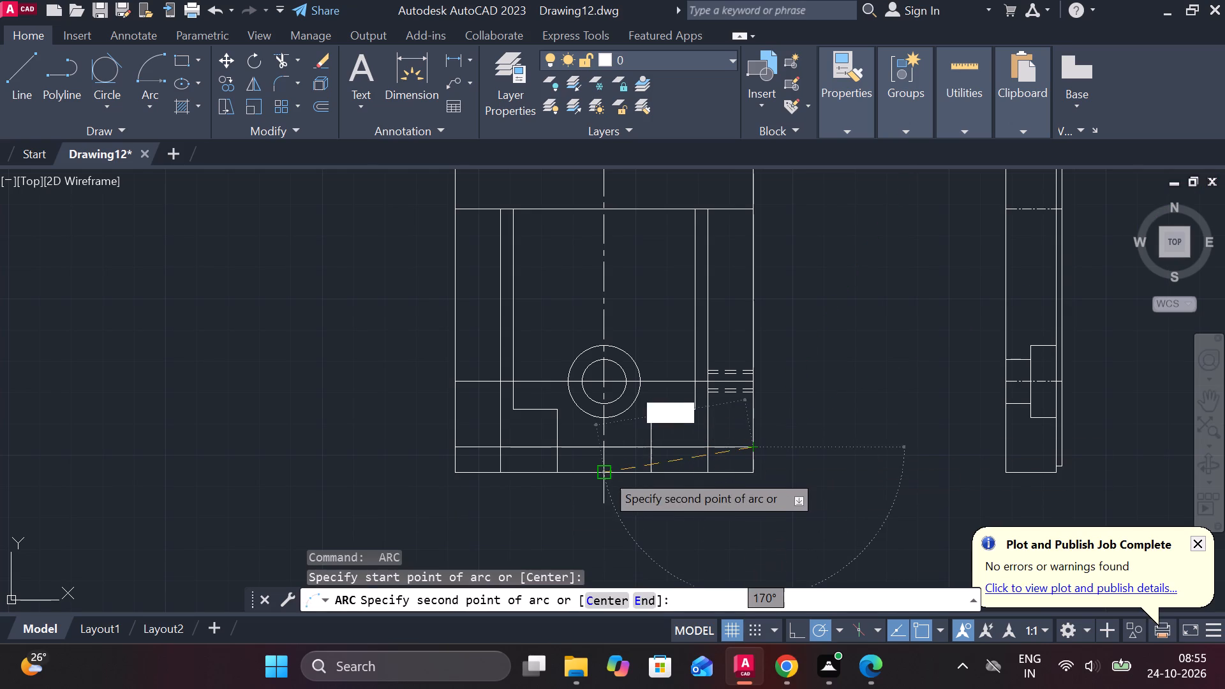
click(598, 474)
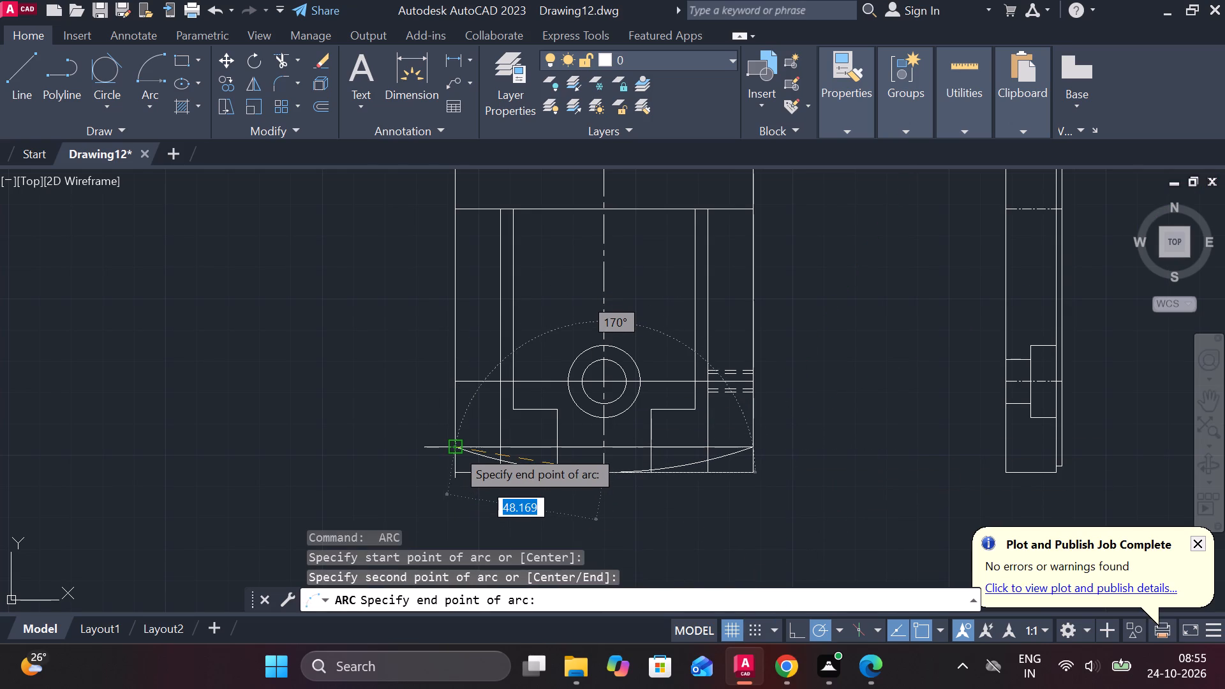
scroll(457, 446, up, 1)
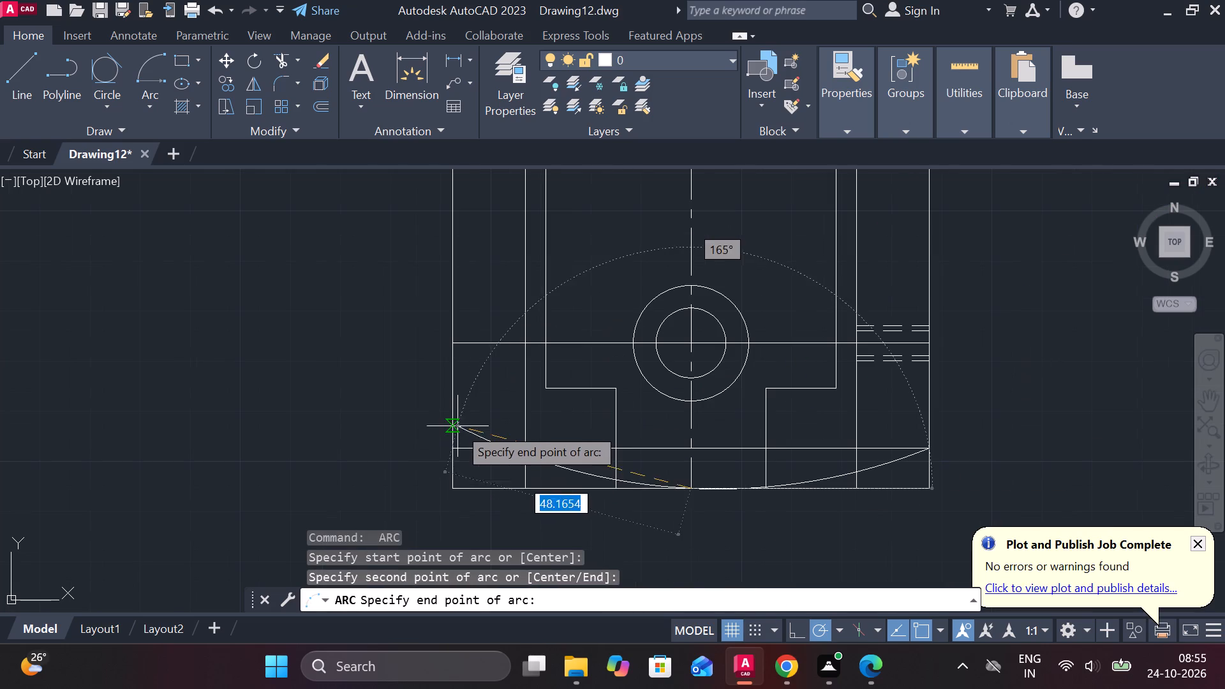
click(451, 454)
Trim the plate's two lower corners and the left inner vertical line back to the new arc.
scroll(877, 485, down, 1)
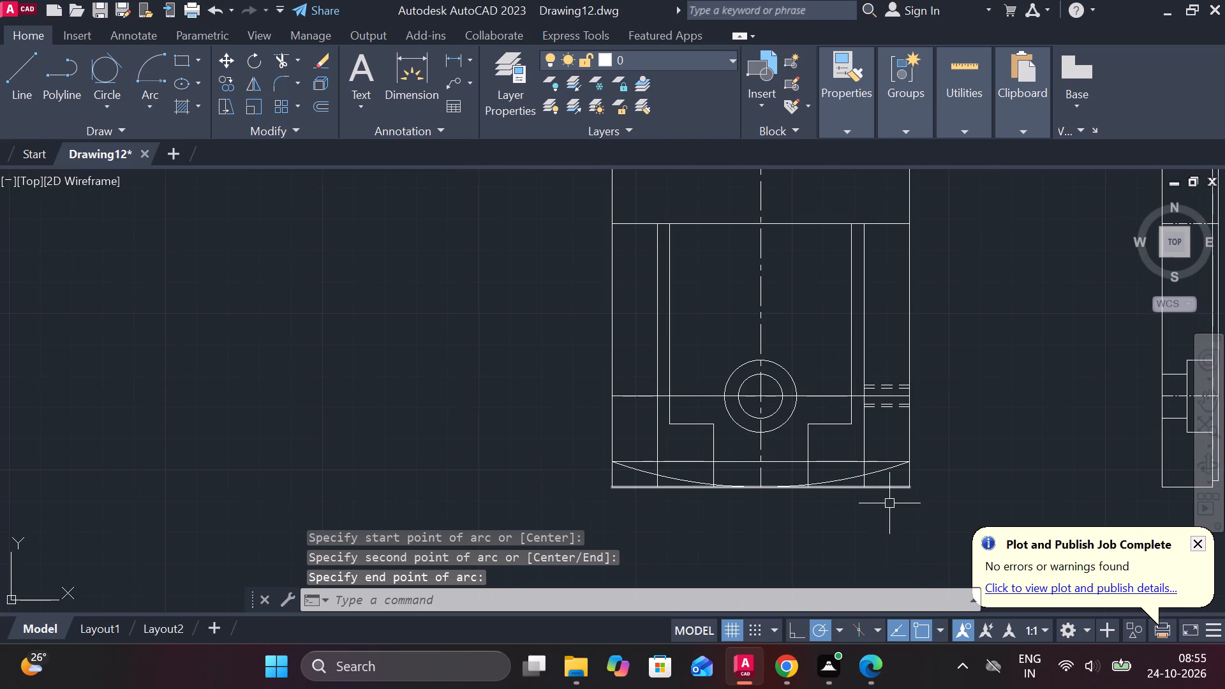
text(TR)
key(space)
click(889, 485)
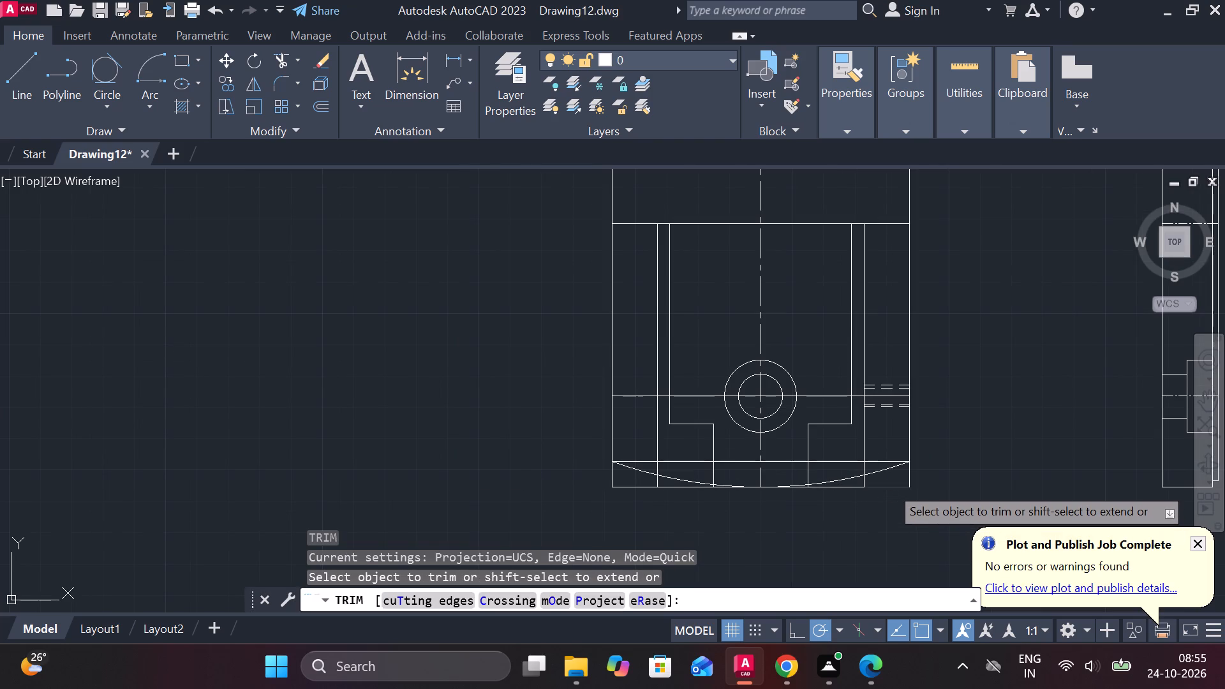
click(907, 477)
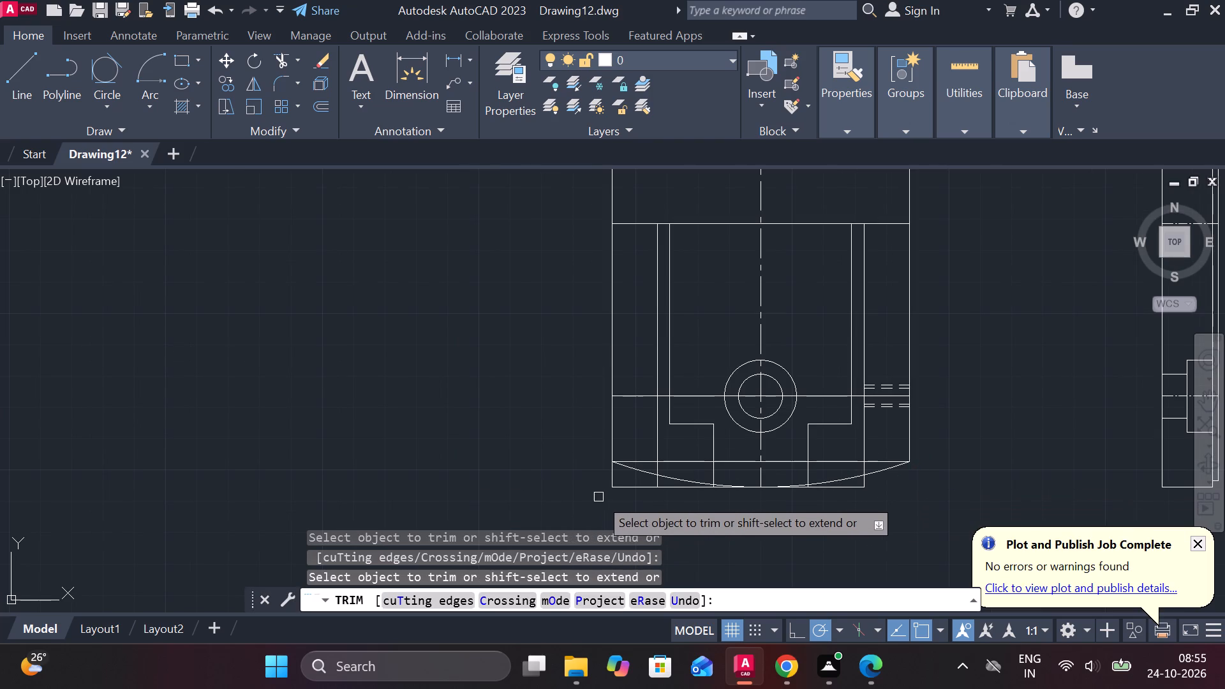
click(615, 492)
click(623, 488)
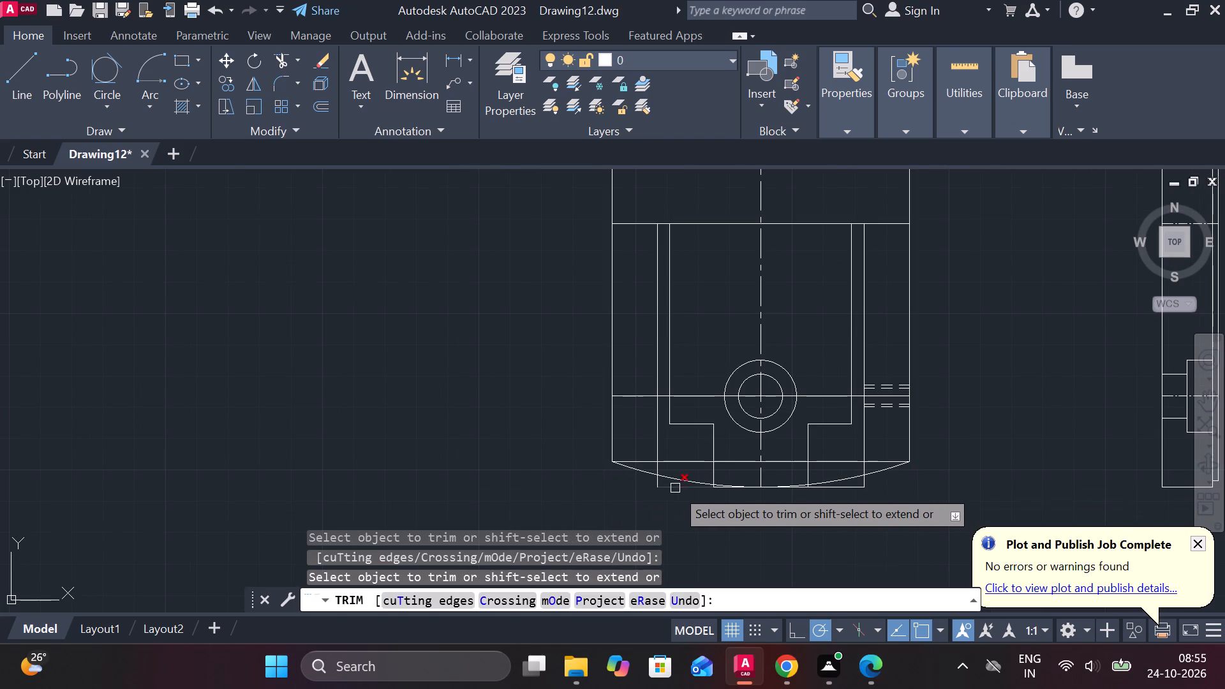
click(675, 488)
click(662, 485)
click(648, 484)
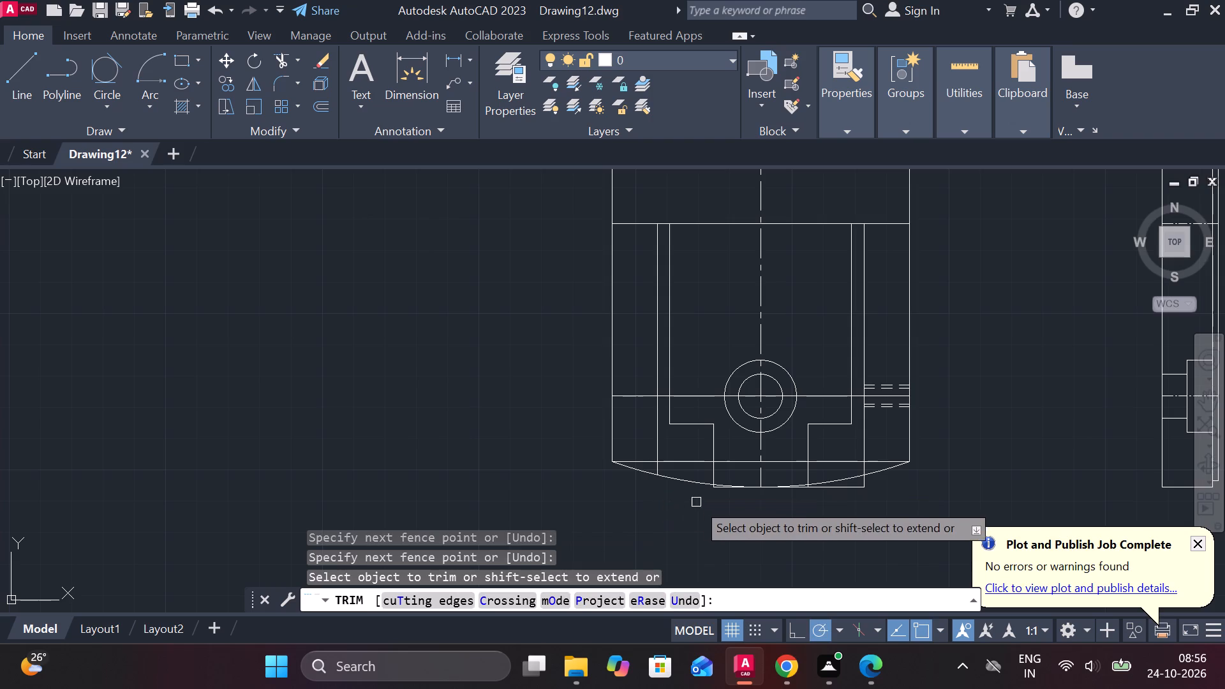
Trim the rest of the straight bottom edge and the remaining vertical line ends that extend below the arc.
scroll(701, 504, up, 2)
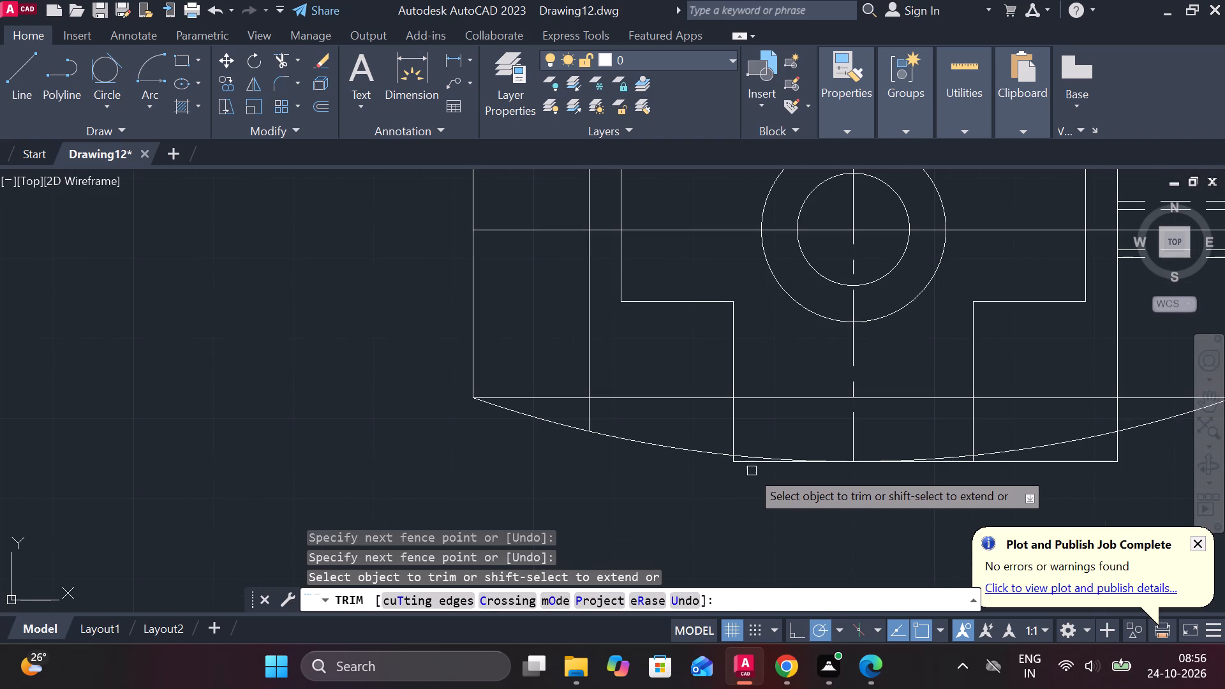
click(741, 465)
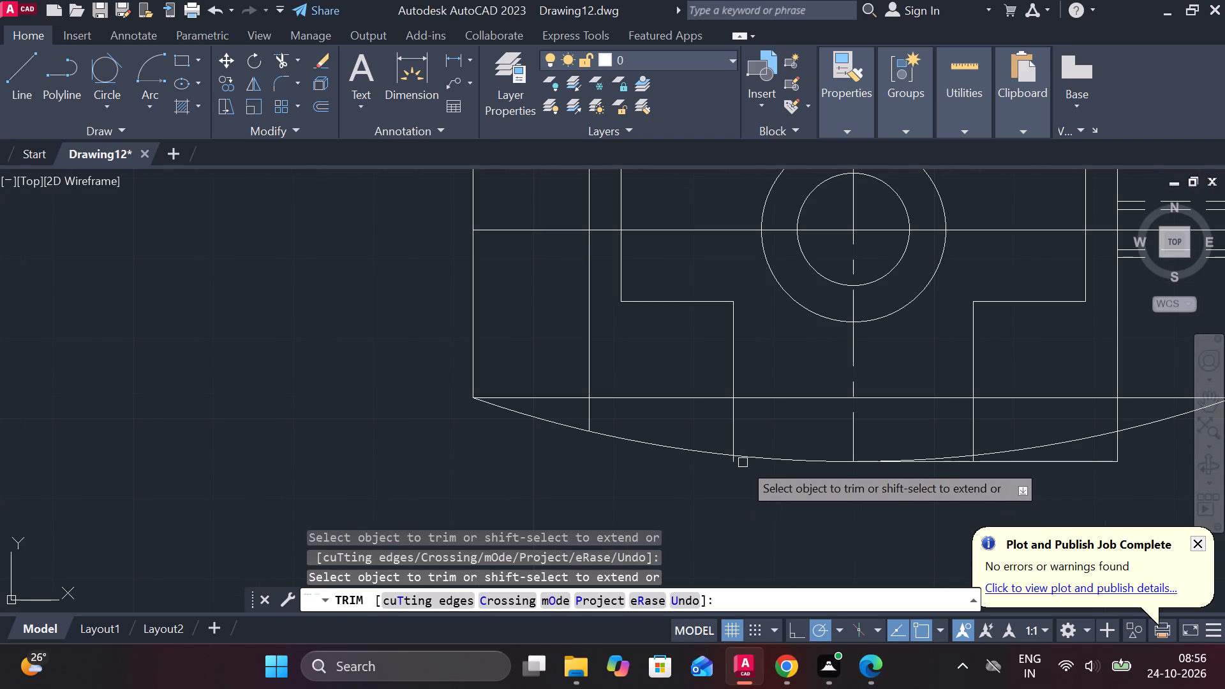
scroll(743, 463, up, 2)
click(715, 458)
scroll(727, 471, down, 3)
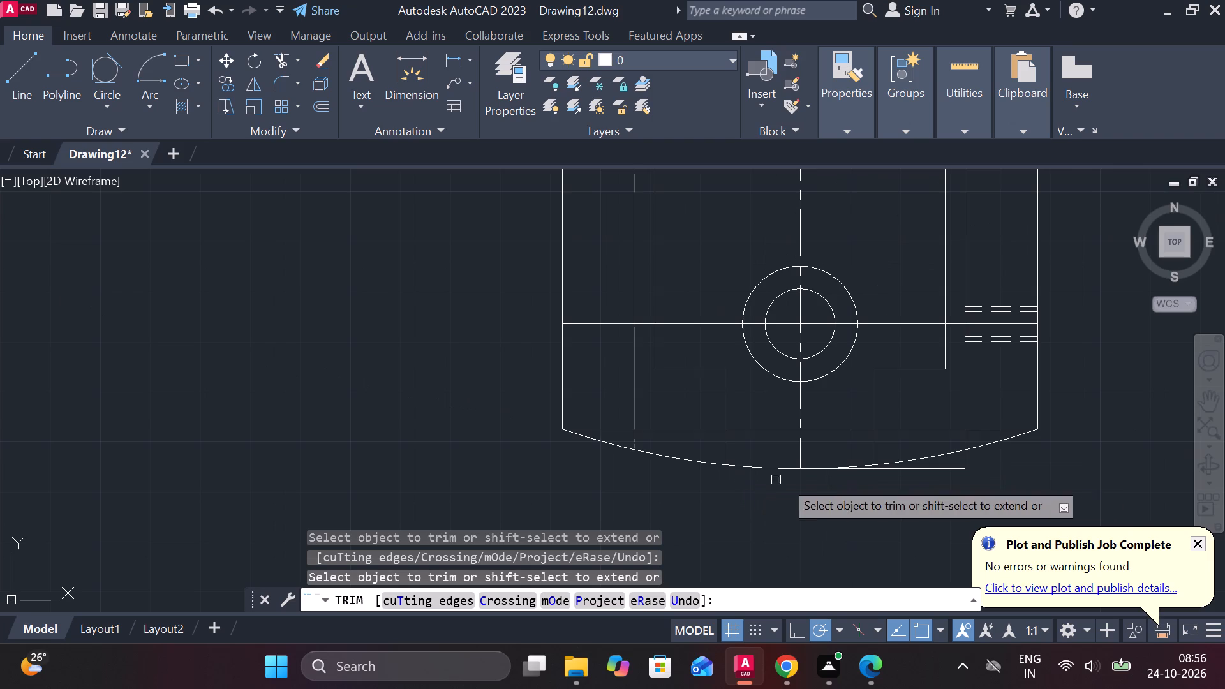
click(868, 472)
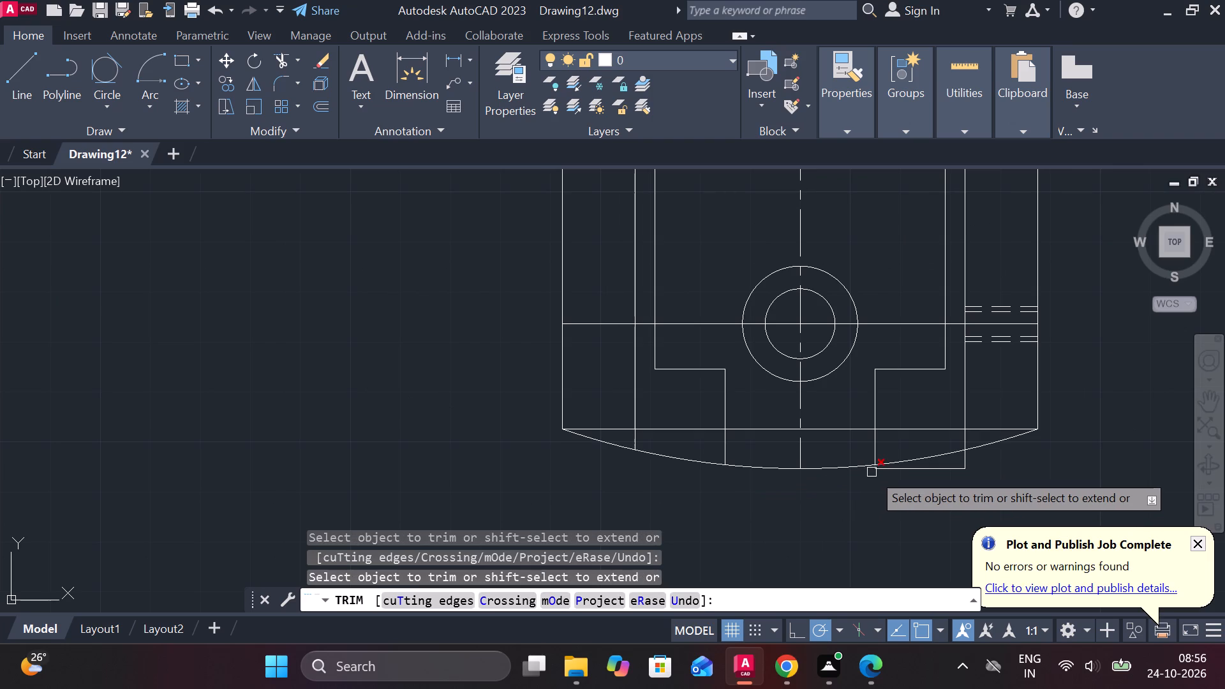
click(872, 472)
click(904, 471)
click(962, 464)
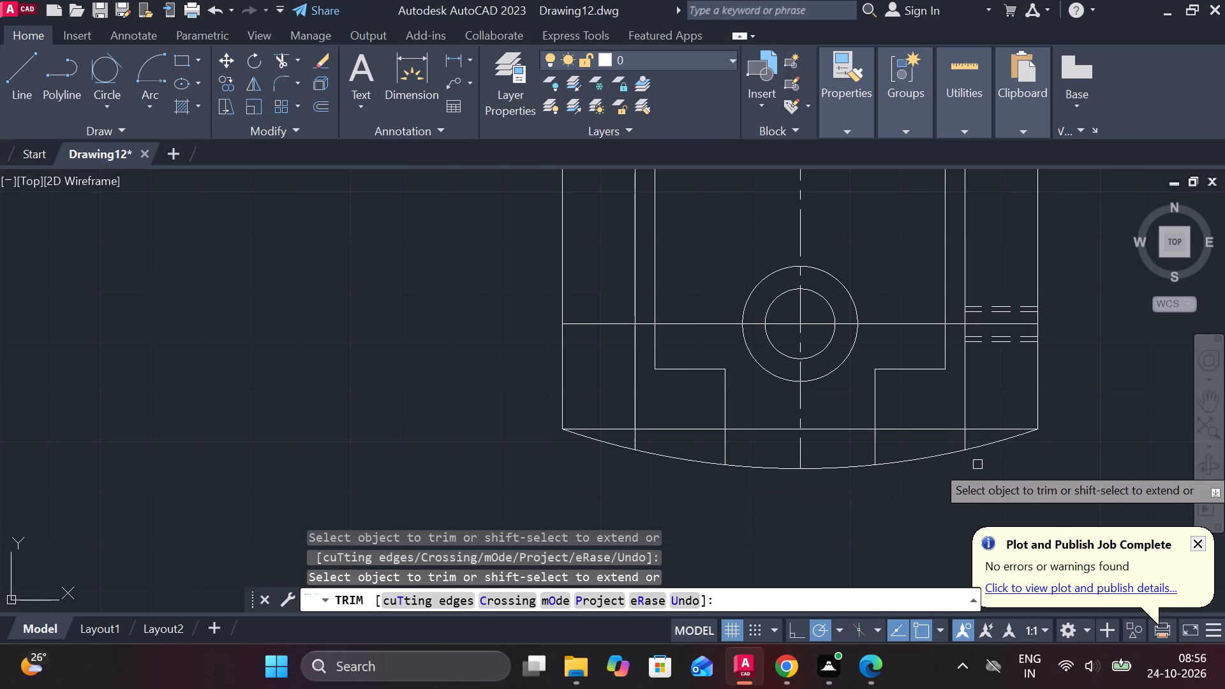
scroll(773, 484, down, 2)
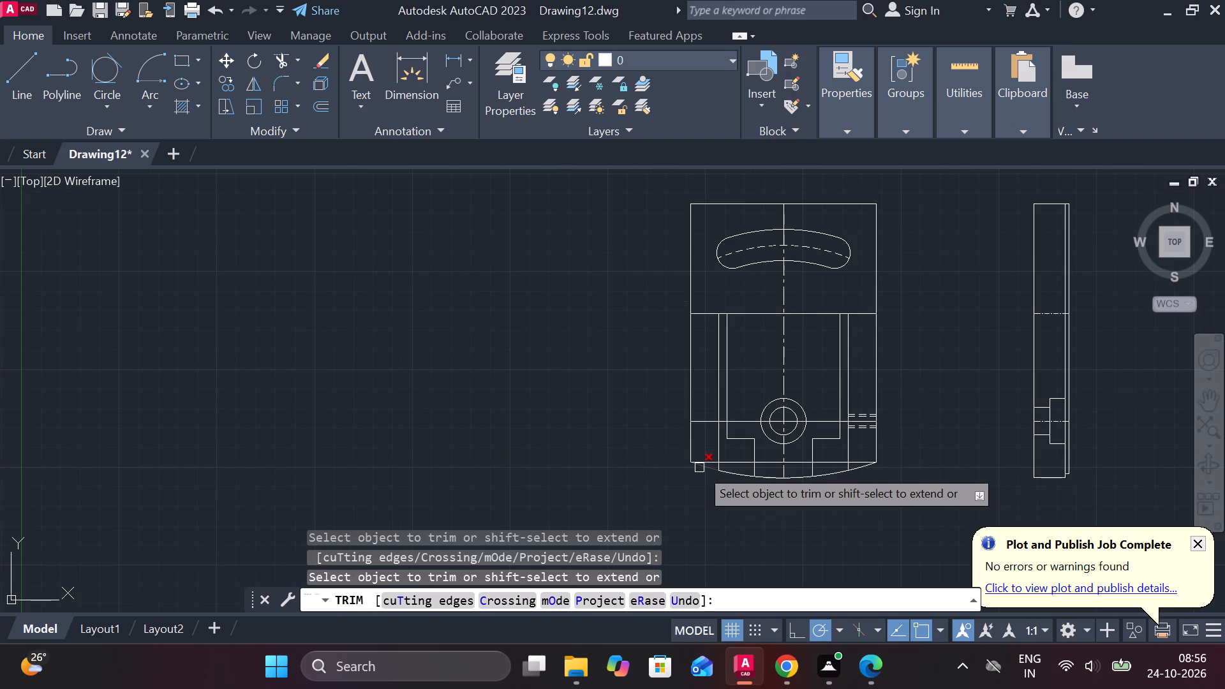
scroll(724, 480, up, 1)
key(Escape)
Erase the horizontal offset line joining the arc's two ends.
click(746, 452)
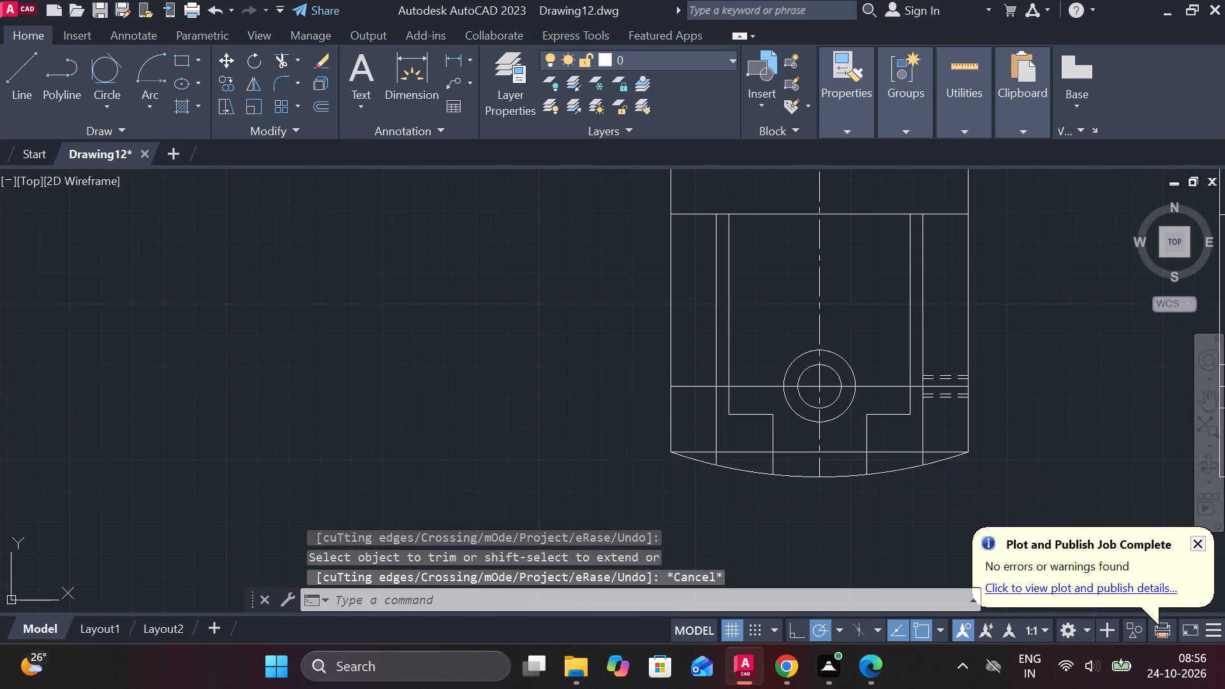
text(E)
key(space)
Draw a horizontal line about 73 long from the arc's lowest point toward the side view.
scroll(683, 452, down, 1)
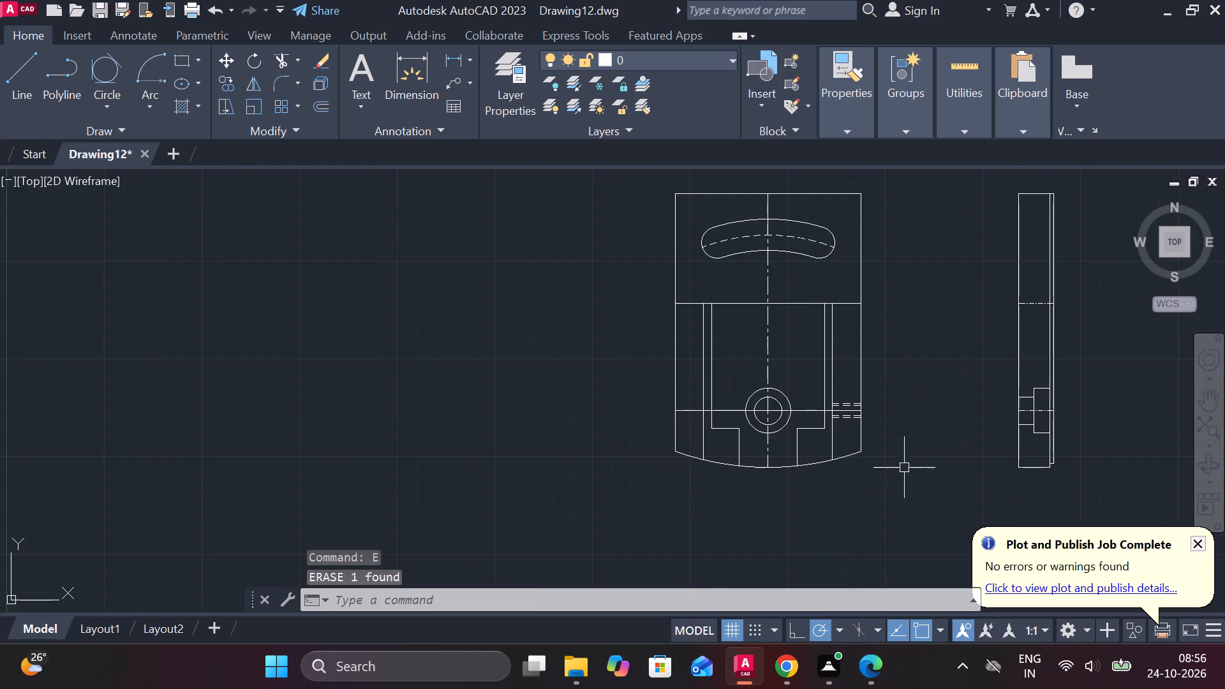
middle_drag(919, 467, 664, 466)
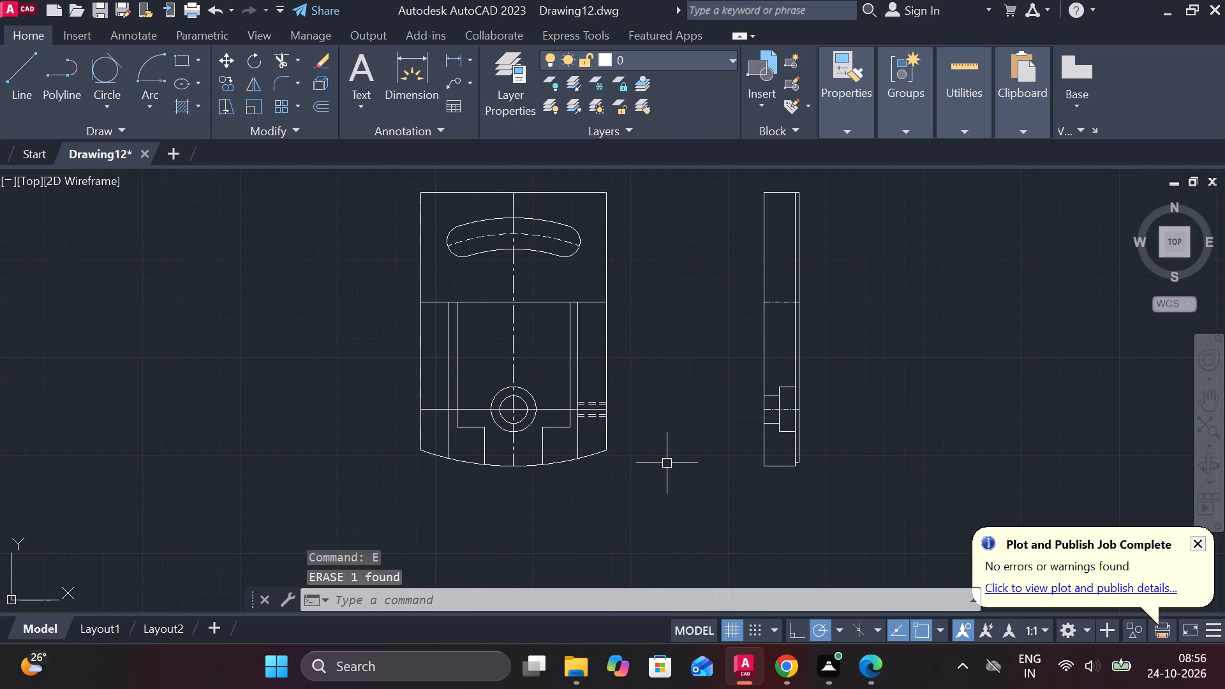
key(l)
key(Return)
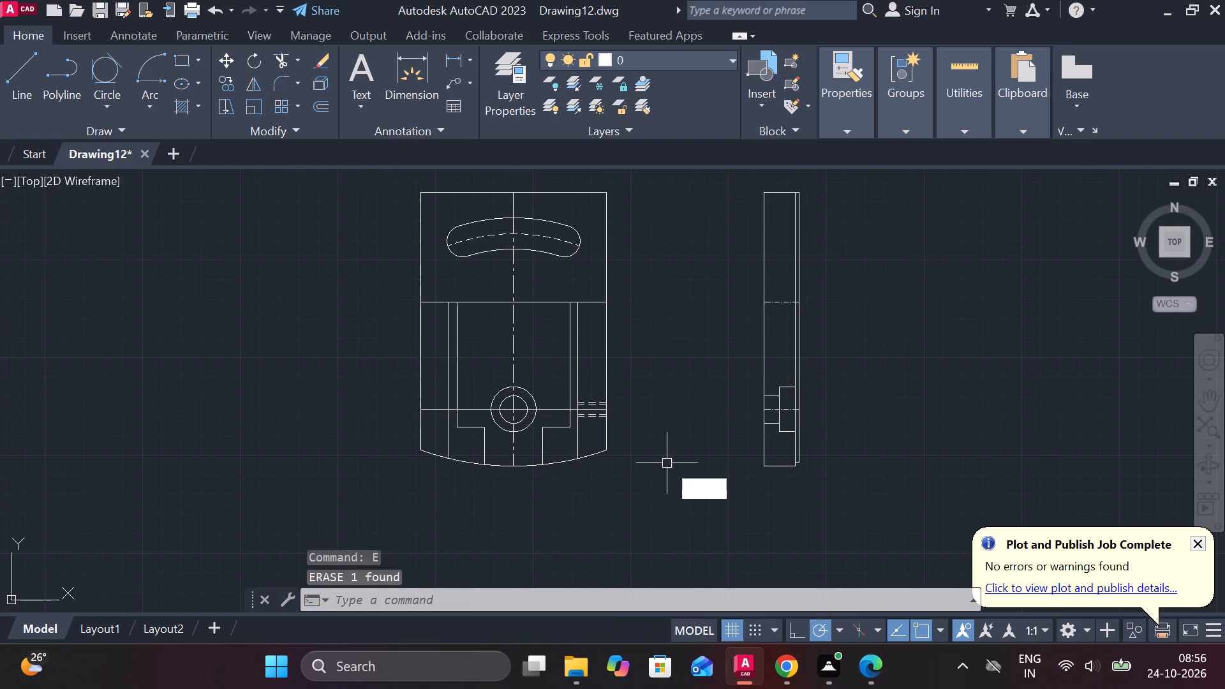
click(505, 466)
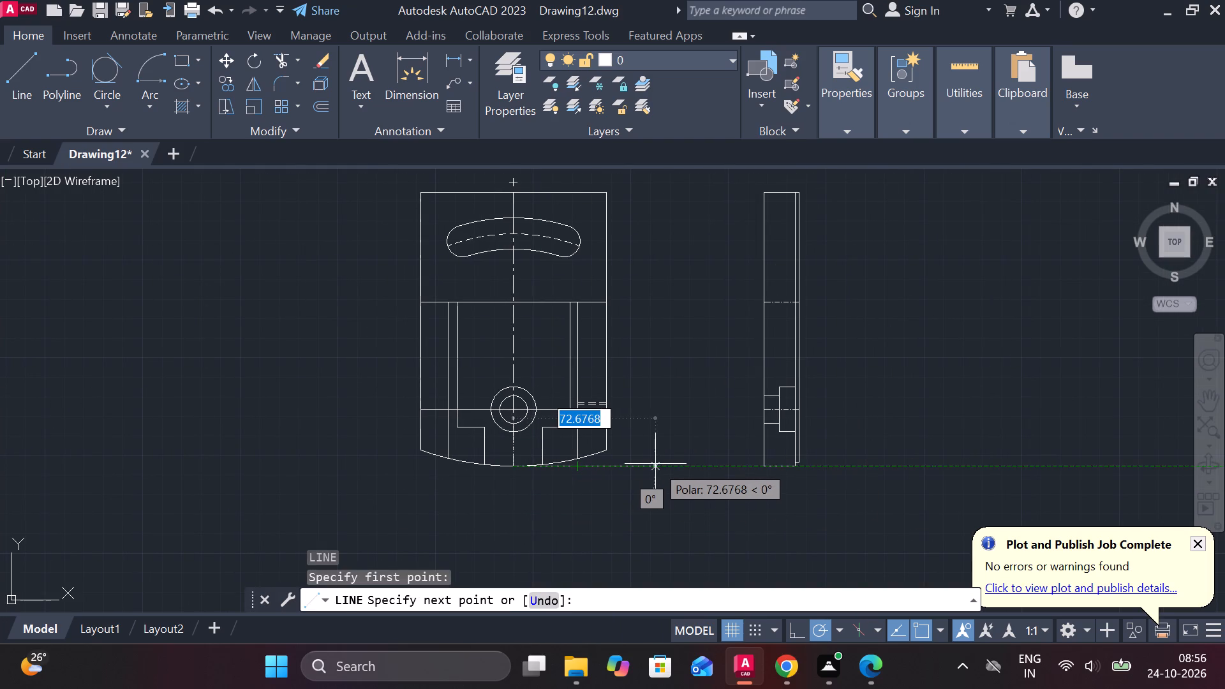
click(655, 464)
key(Escape)
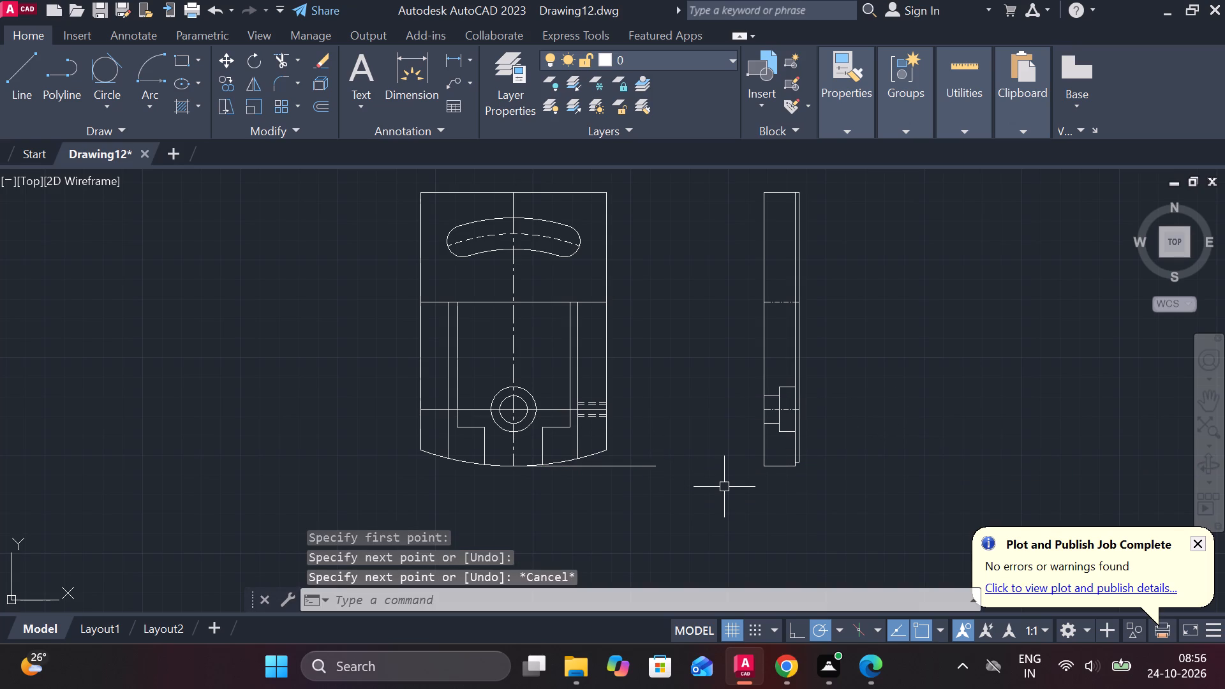
Draw a horizontal line about 118 long from the plate's lower-right corner, across and beyond the side view.
key(l)
key(Return)
scroll(637, 452, up, 1)
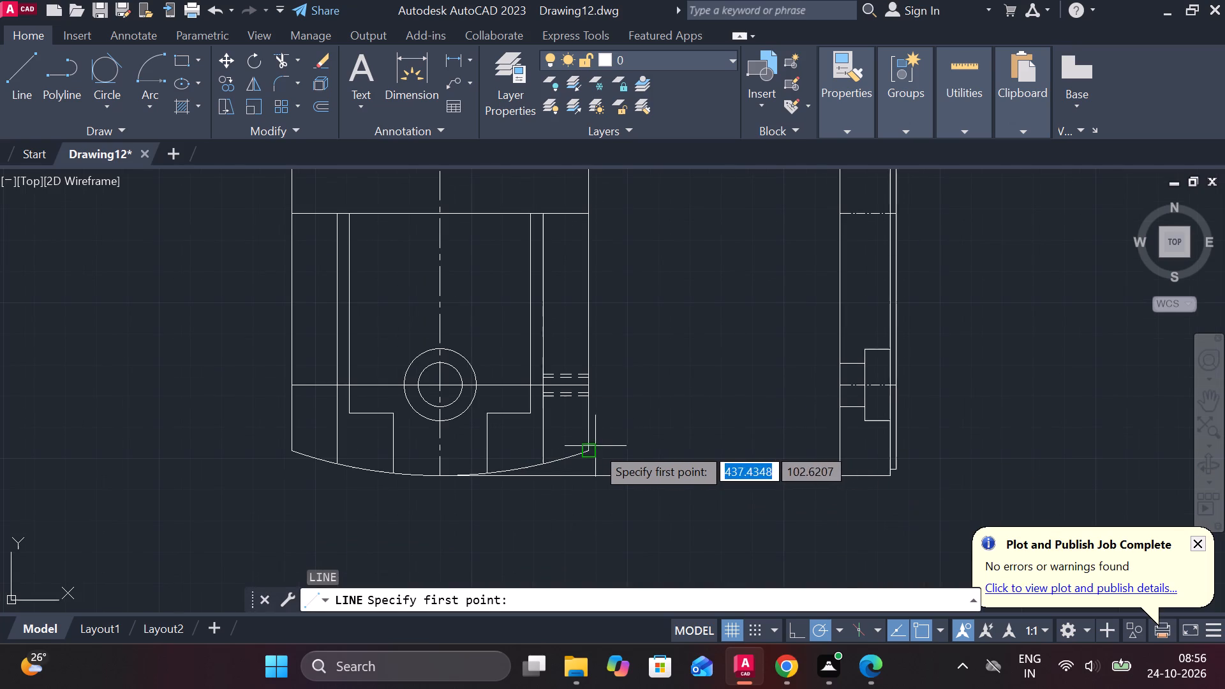
click(586, 448)
click(958, 439)
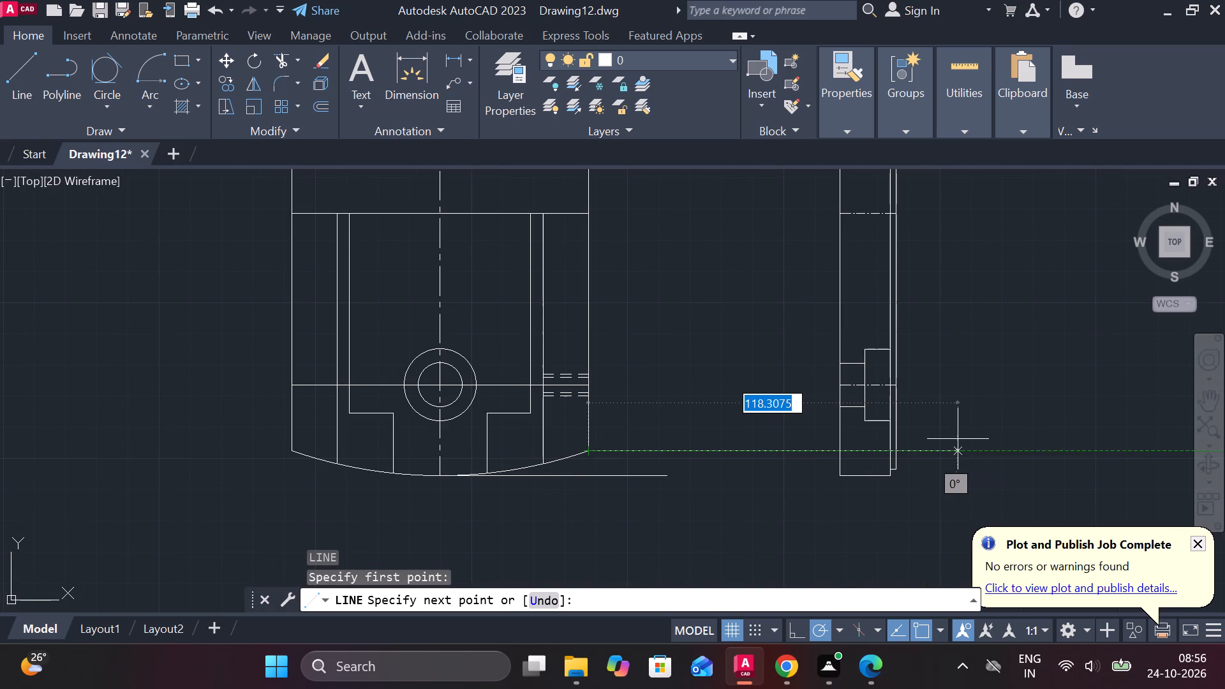
key(Escape)
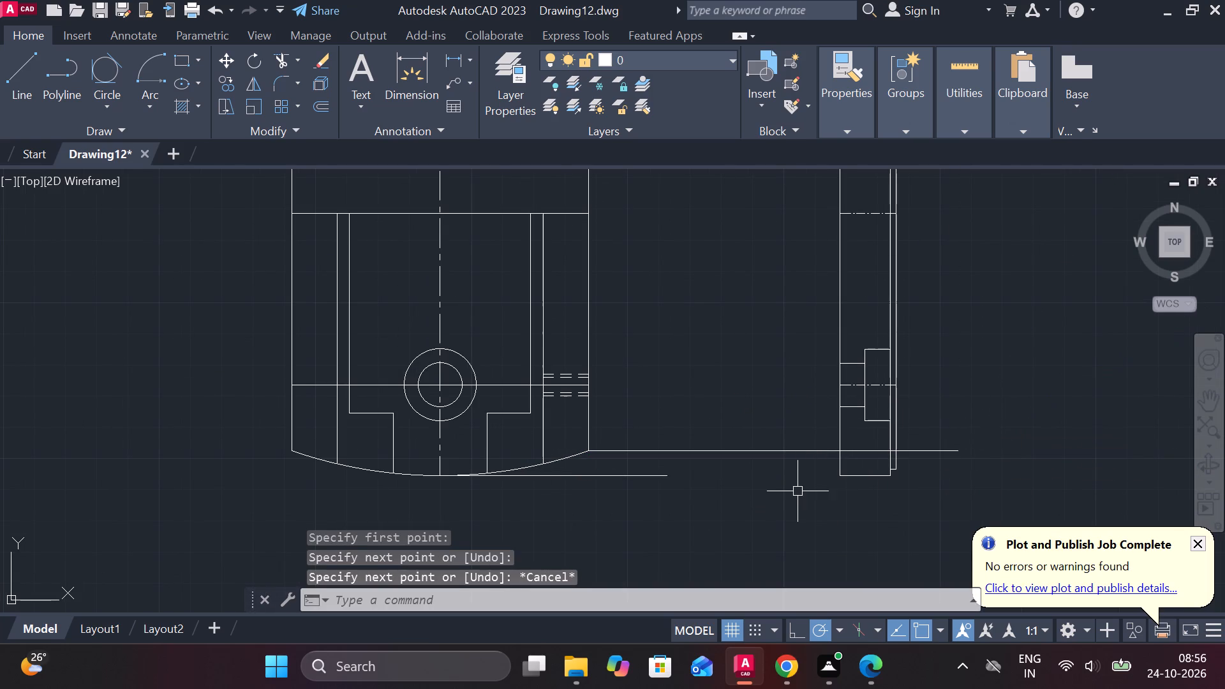
key(y)
key(Escape)
Trim that horizontal line between the two views and inside the side view, keeping only the part beyond the side view's outer edge.
text(TR)
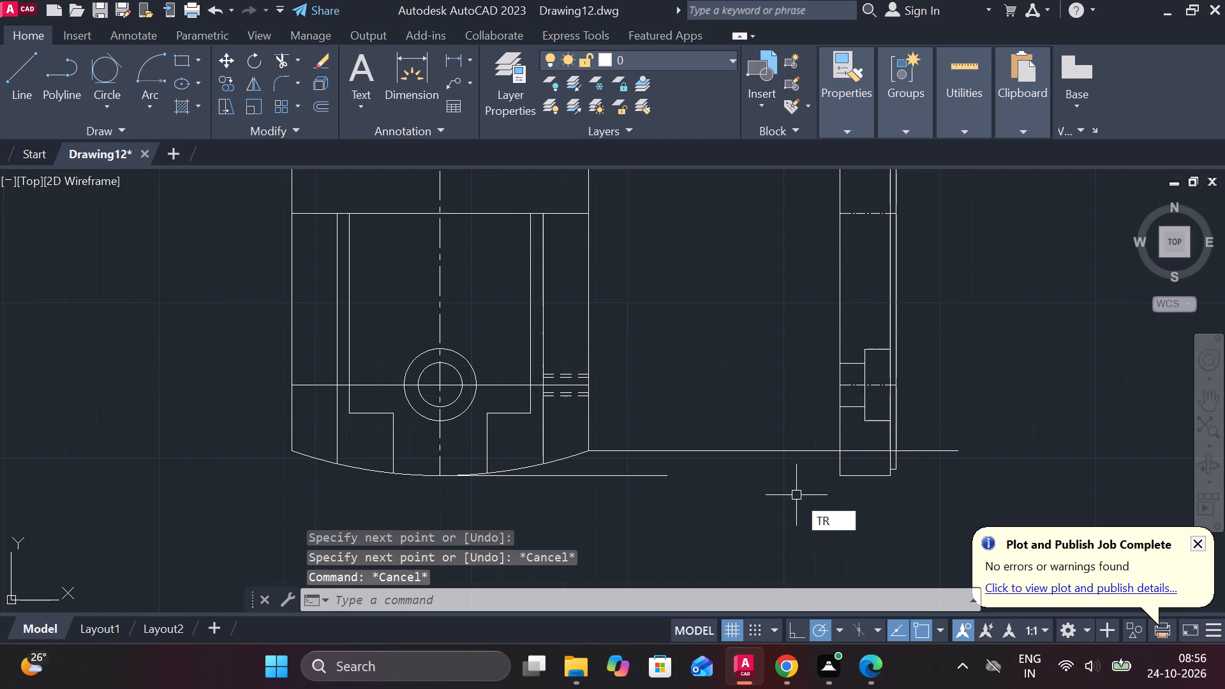
key(space)
click(659, 454)
click(862, 451)
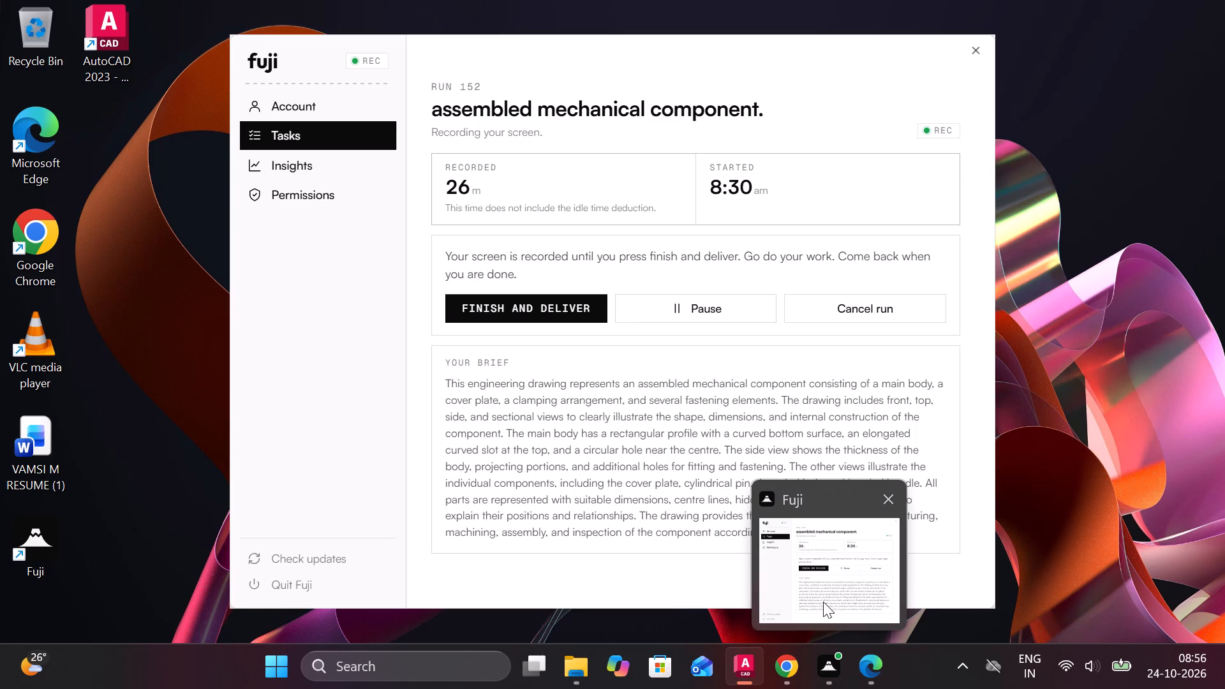
middle_drag(968, 435, 764, 399)
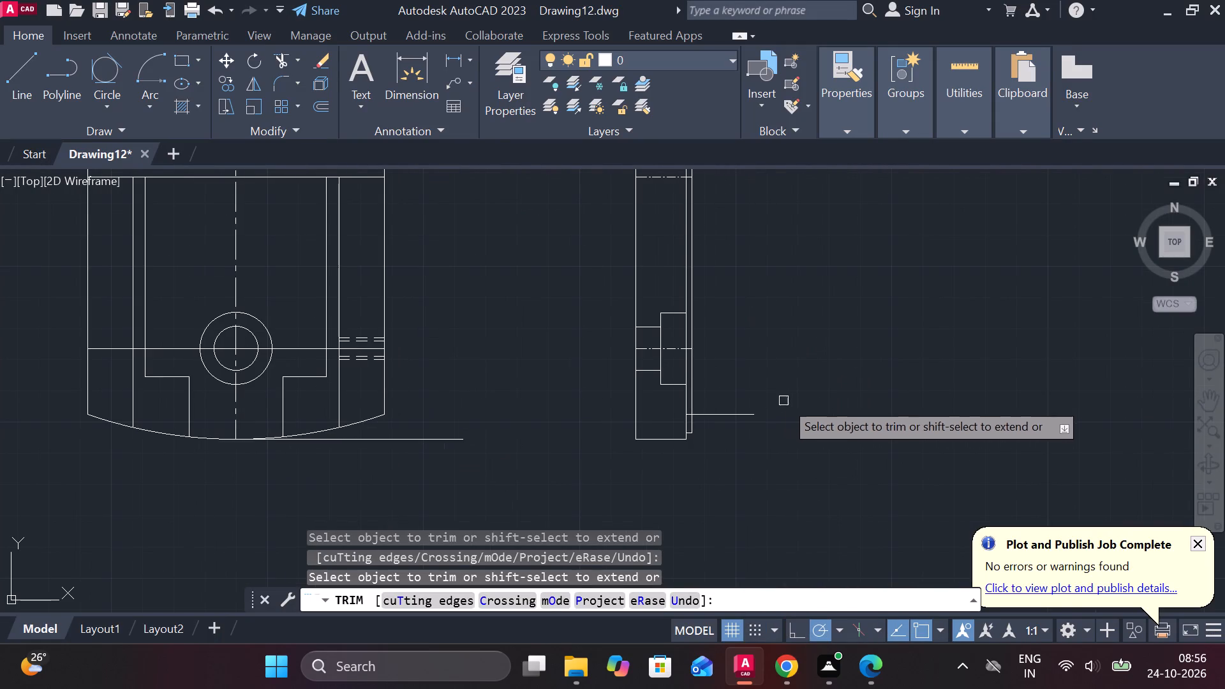
scroll(703, 434, up, 3)
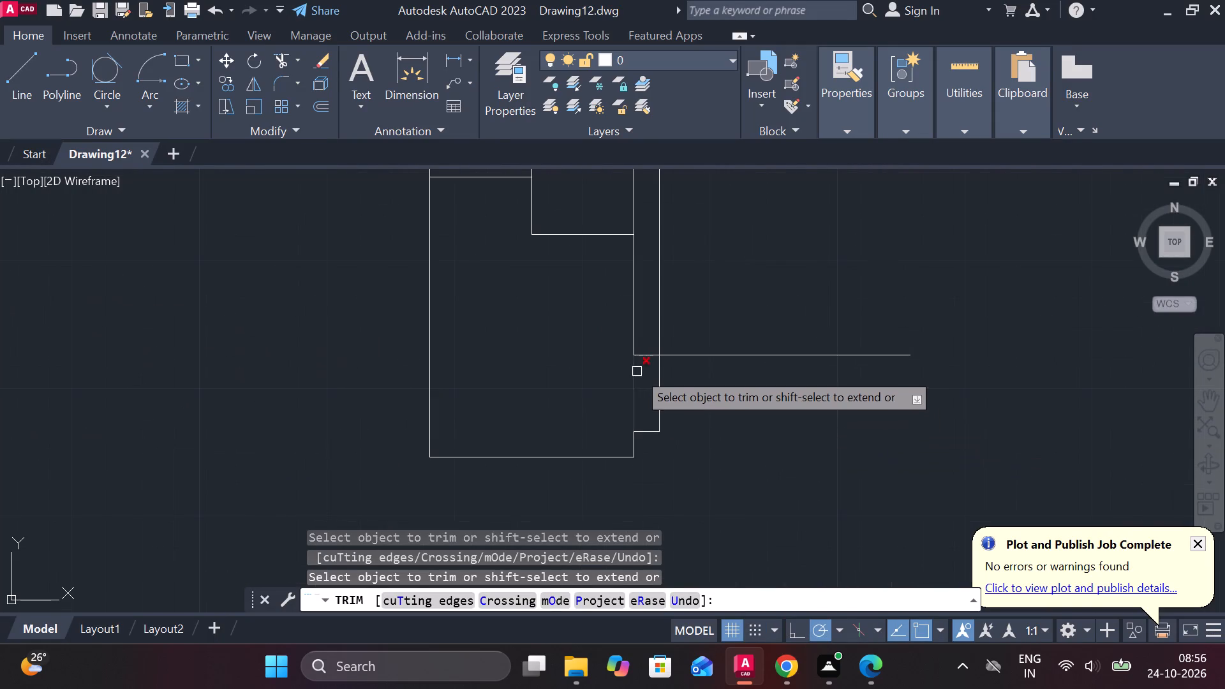
click(647, 358)
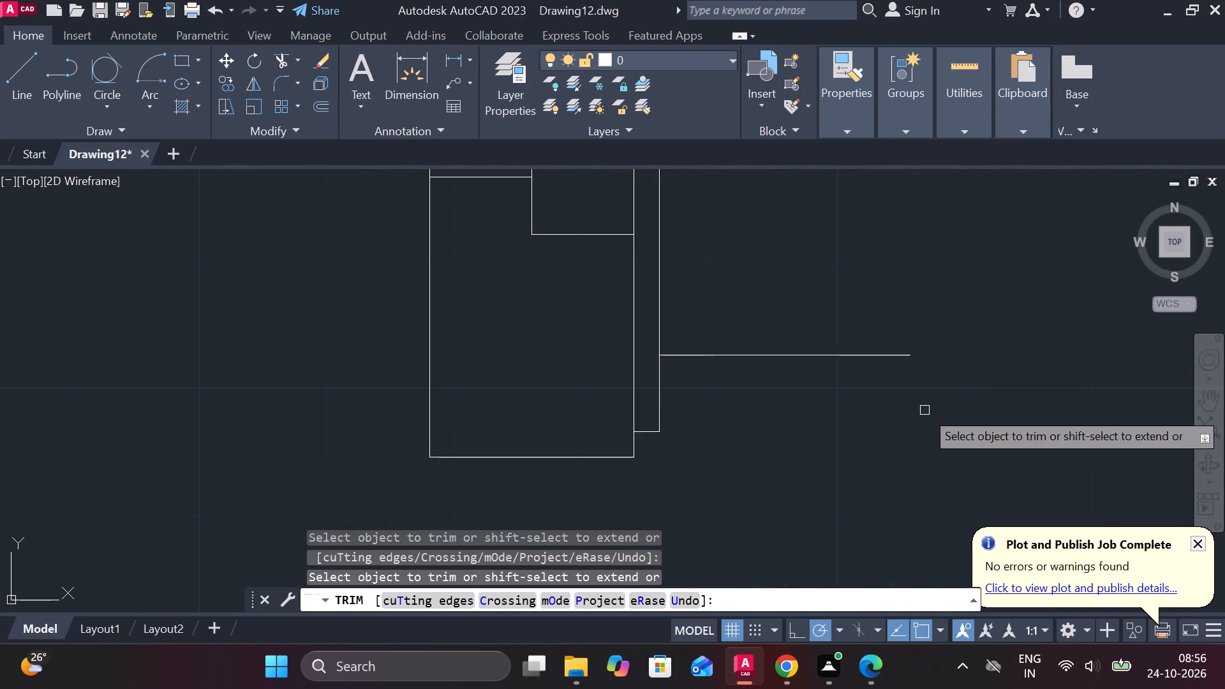
key(Escape)
Offset the side view's outer right vertical edge outward by 28.
scroll(914, 410, down, 2)
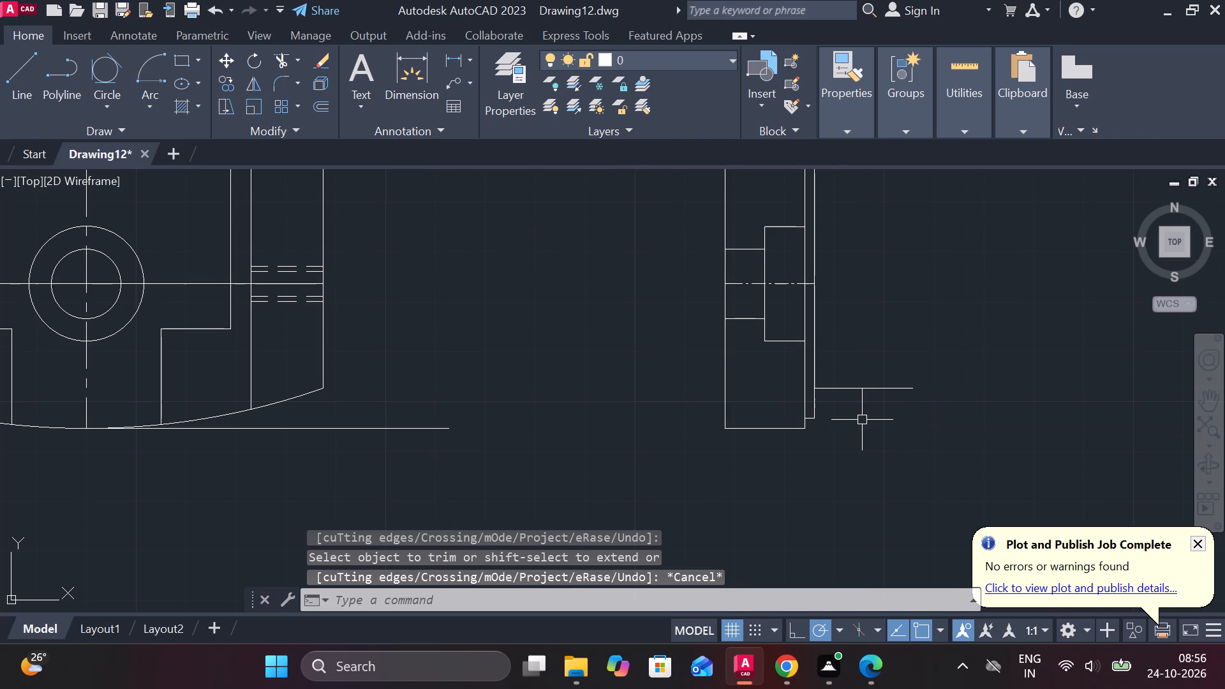
click(812, 343)
key(o)
key(Return)
key(Return)
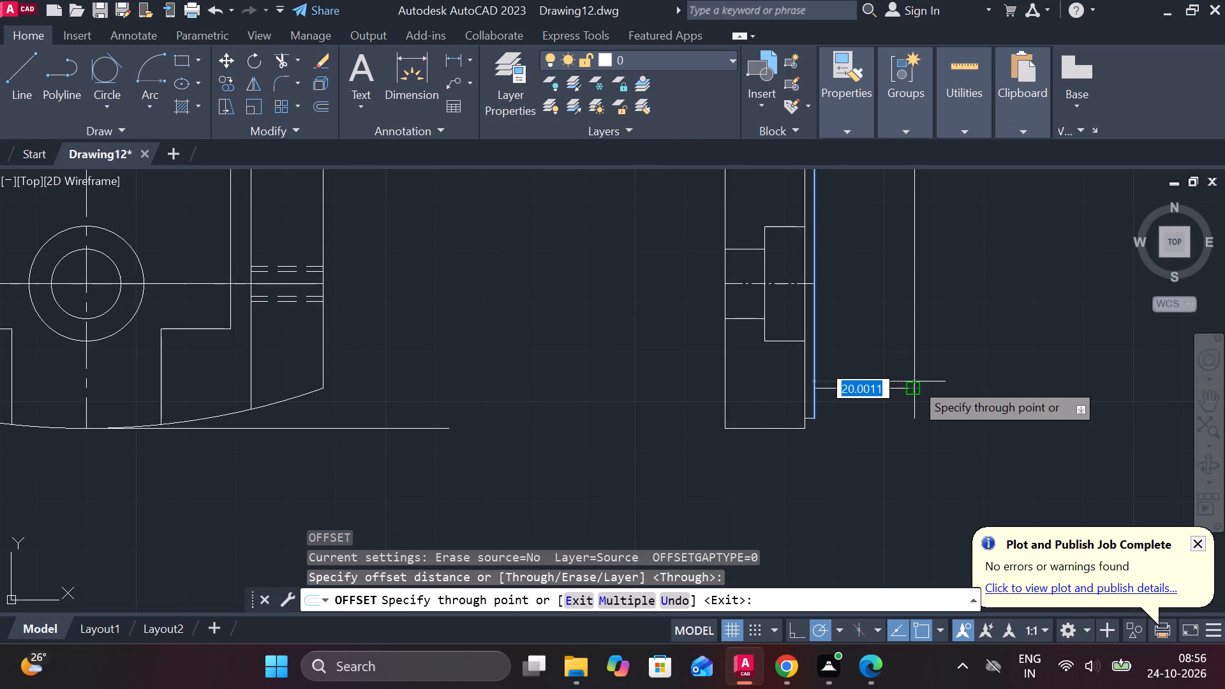
text(28)
key(Return)
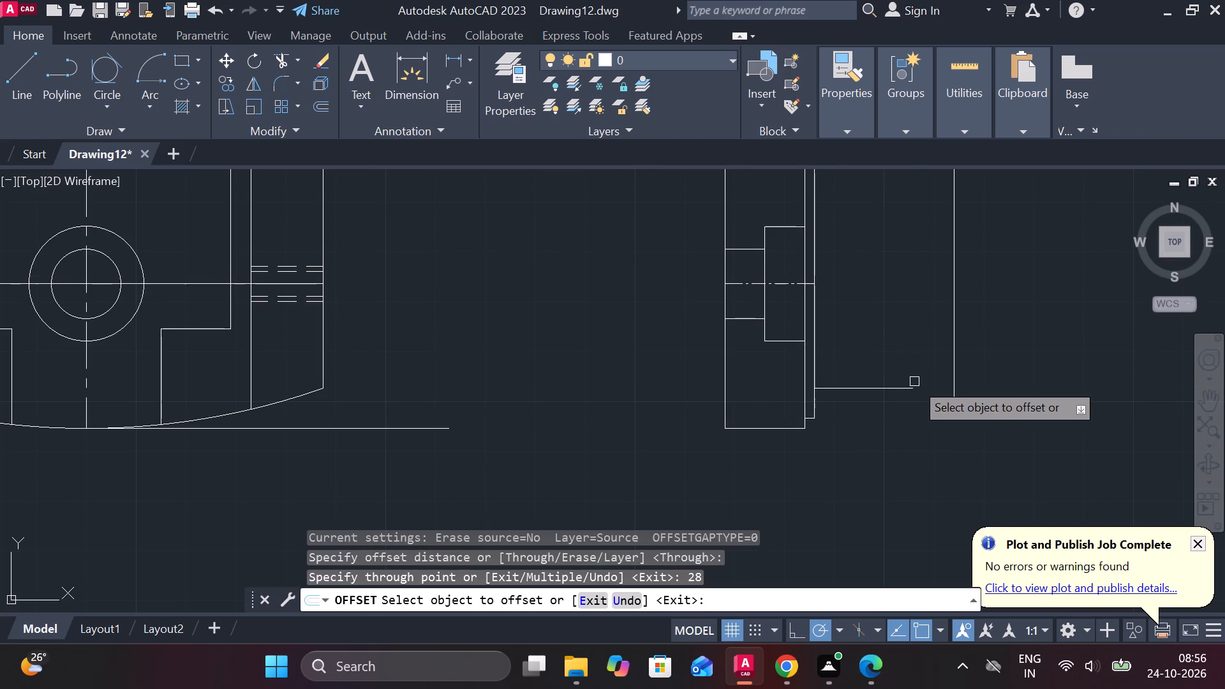
key(Escape)
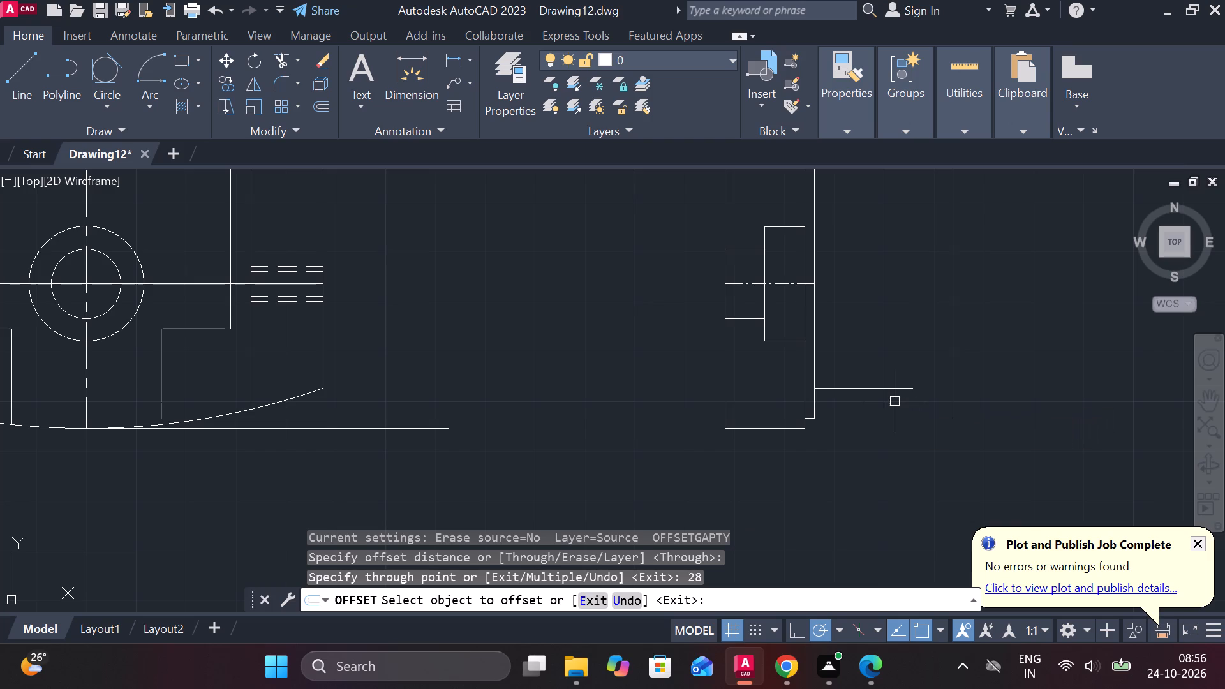
Extend the short horizontal line to the offset vertical line and trim the offset line's end below it to close the corner.
text(EX)
key(space)
click(875, 389)
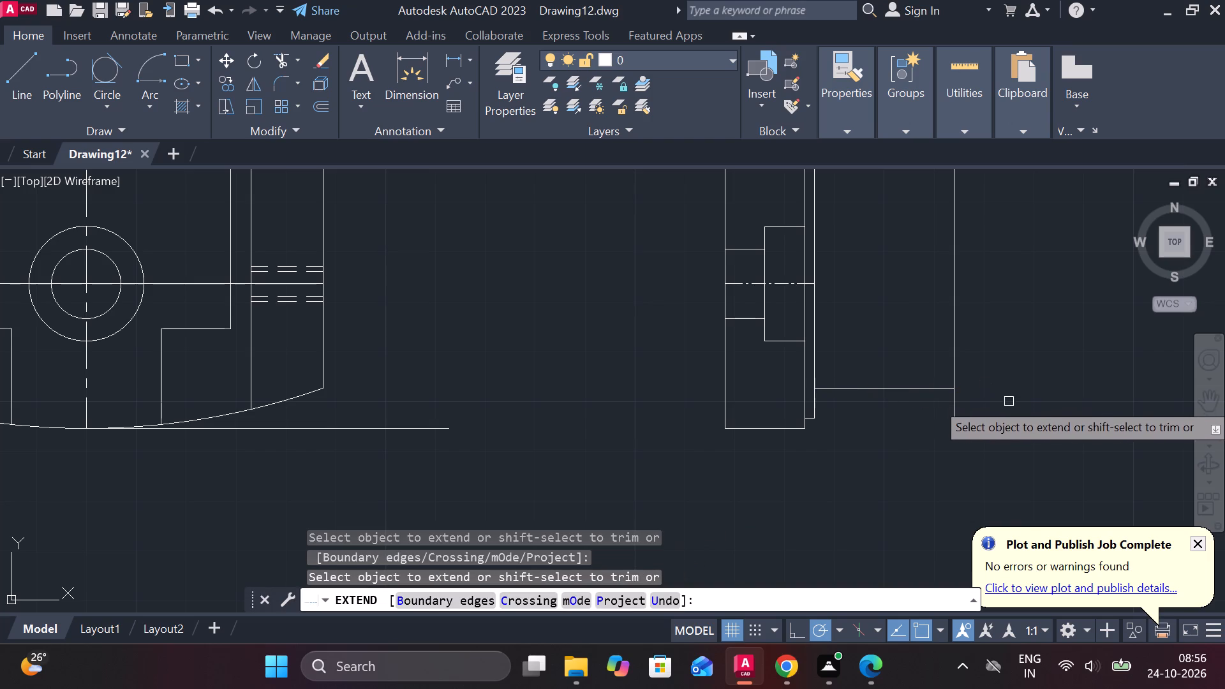
middle_drag(1022, 401, 962, 413)
key(Escape)
text(TR)
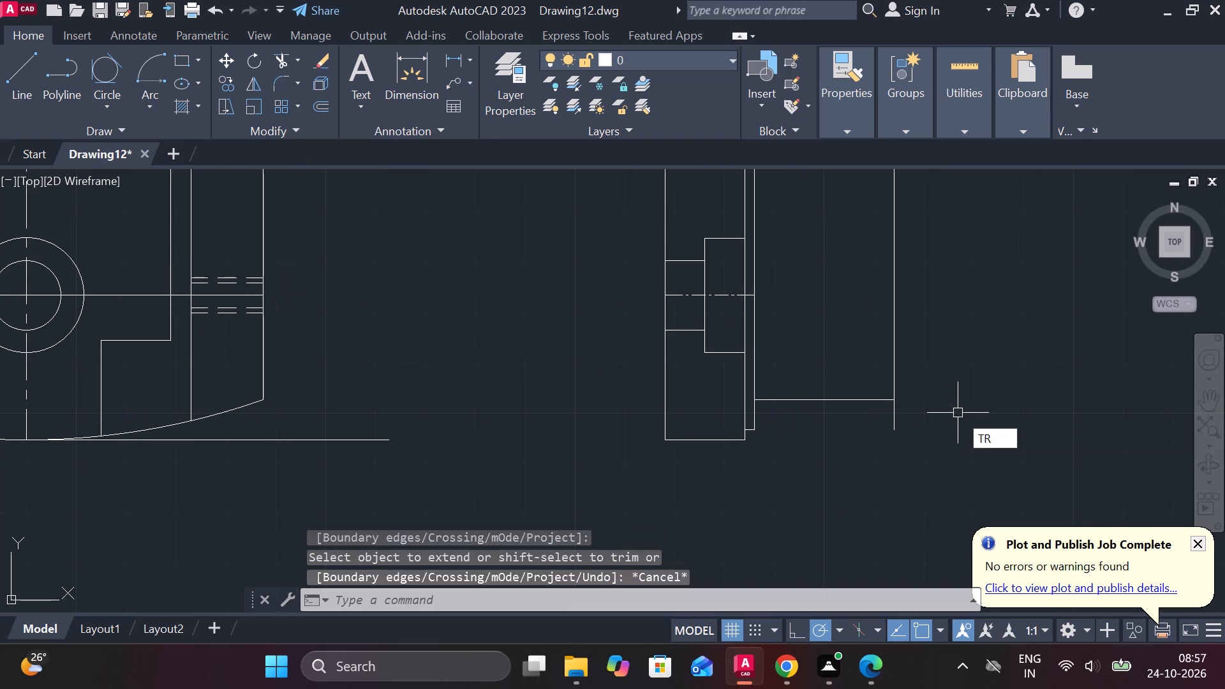
key(space)
click(895, 412)
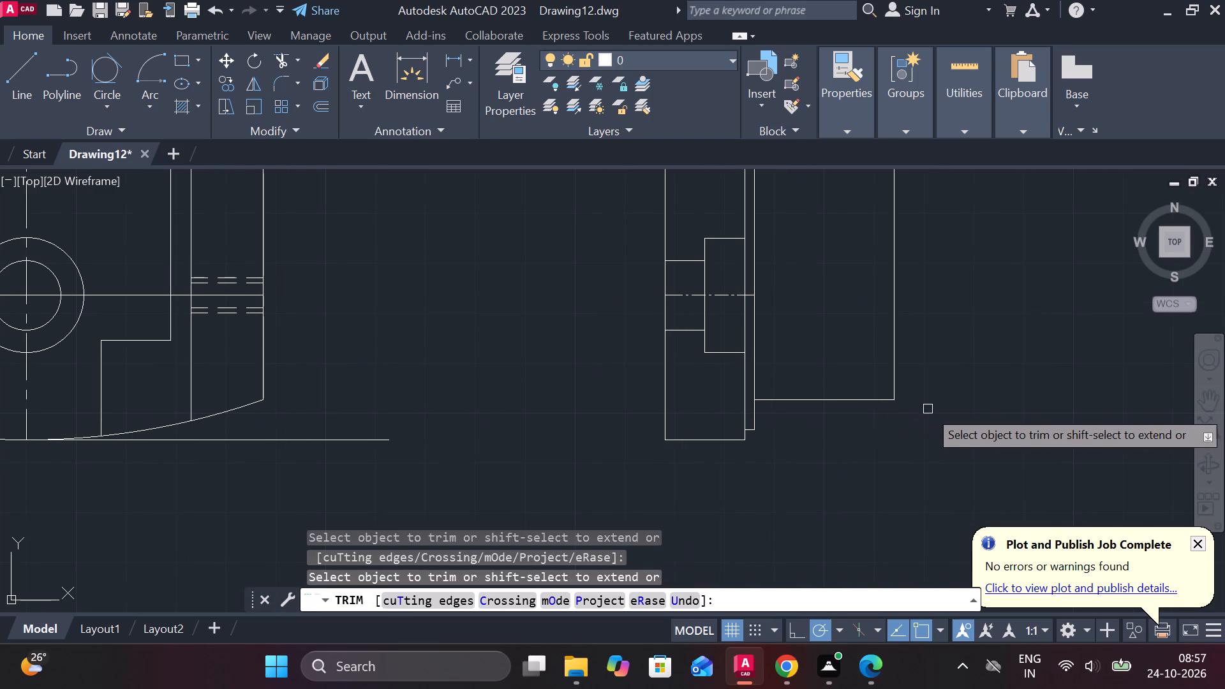
scroll(928, 404, down, 1)
middle_drag(935, 404, 921, 473)
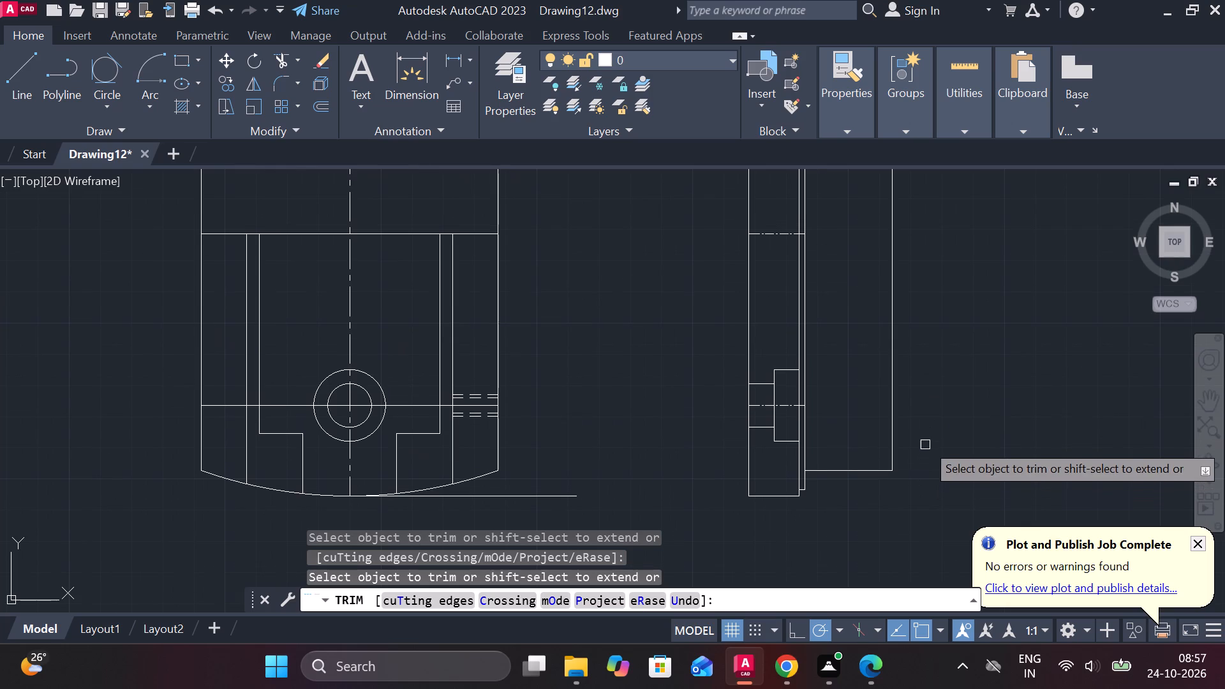
scroll(939, 373, down, 1)
middle_drag(939, 369, 939, 445)
scroll(842, 405, up, 1)
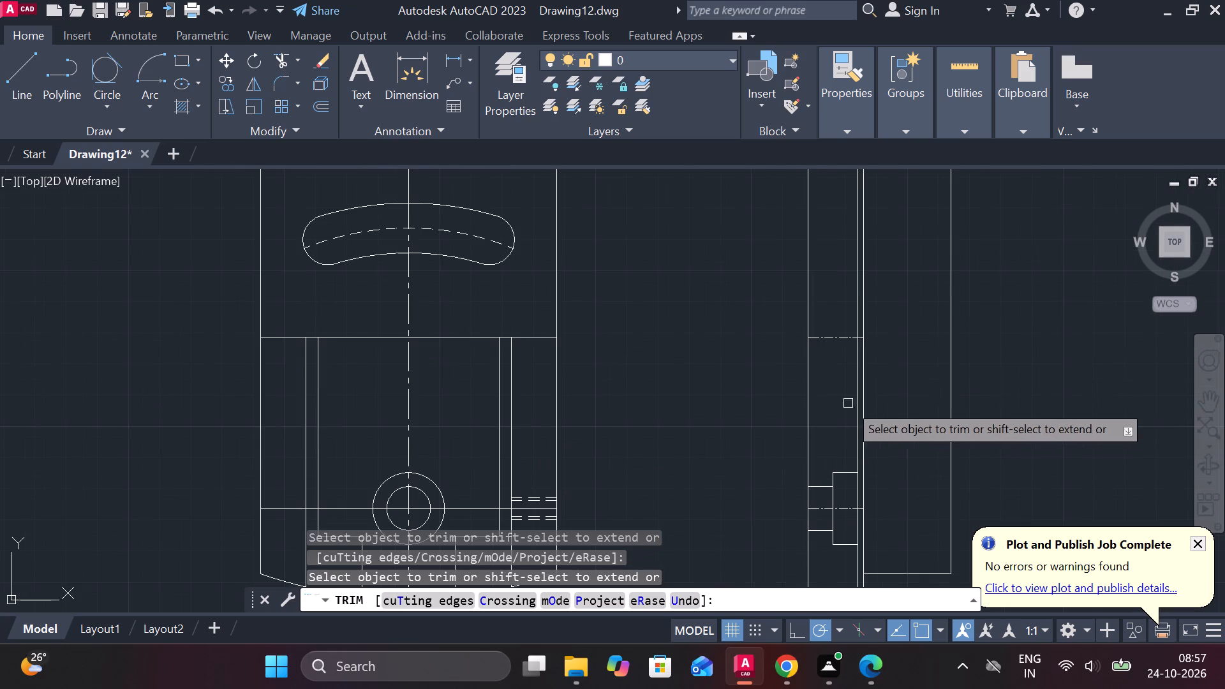
middle_drag(908, 396, 875, 345)
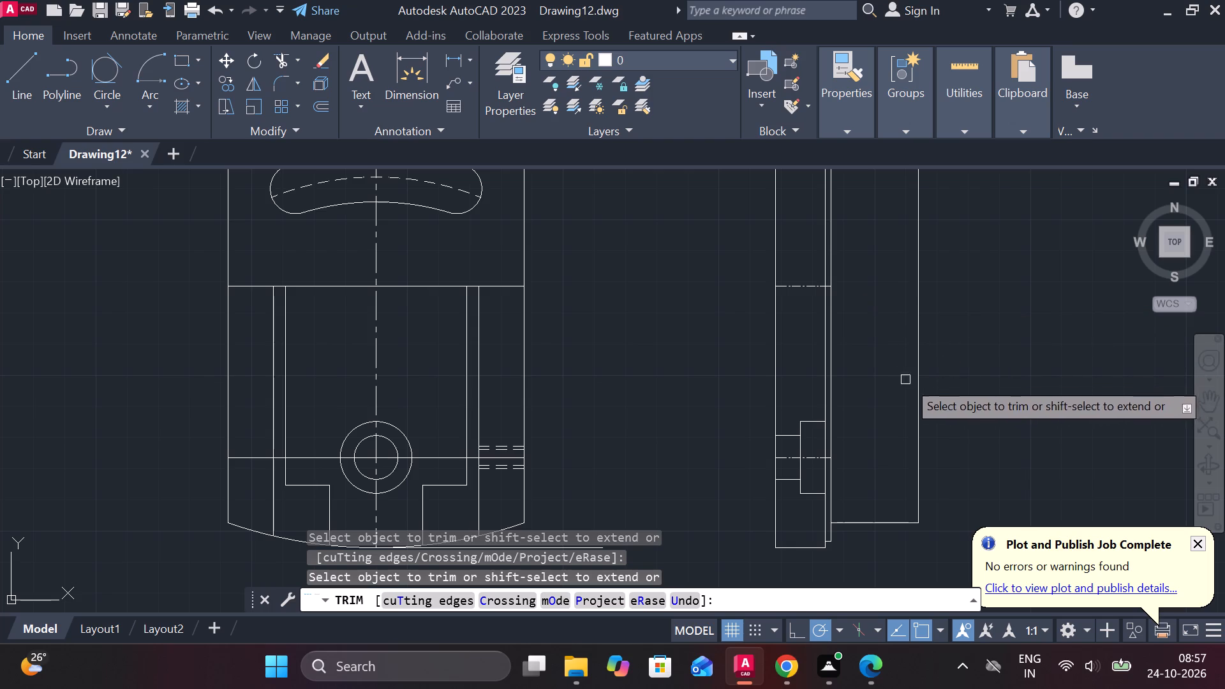
key(Escape)
Draw a vertical line from the midpoint of the new block's bottom edge up past the side view's upper horizontal centre line.
middle_drag(988, 425, 976, 425)
key(l)
key(Return)
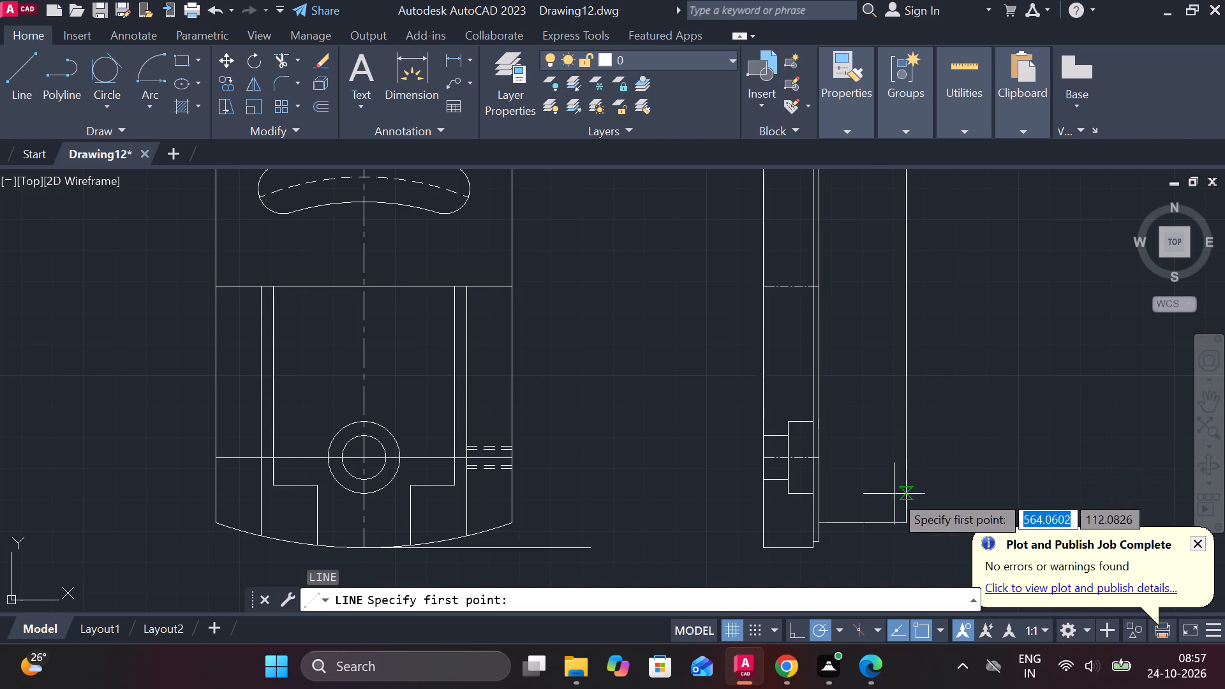
click(866, 523)
middle_drag(879, 250, 873, 420)
click(854, 360)
key(Escape)
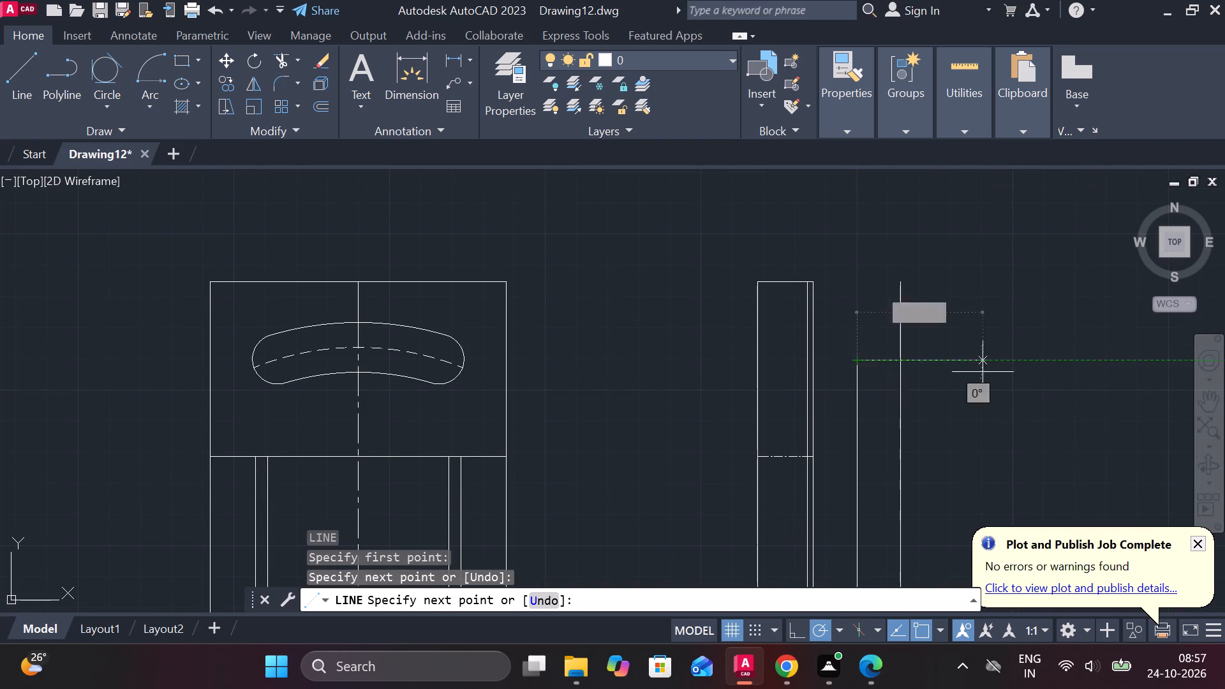
Draw a horizontal line from the side view's outer edge at the upper centre-line level, across and beyond the new block.
middle_drag(1025, 408, 962, 323)
key(l)
key(Return)
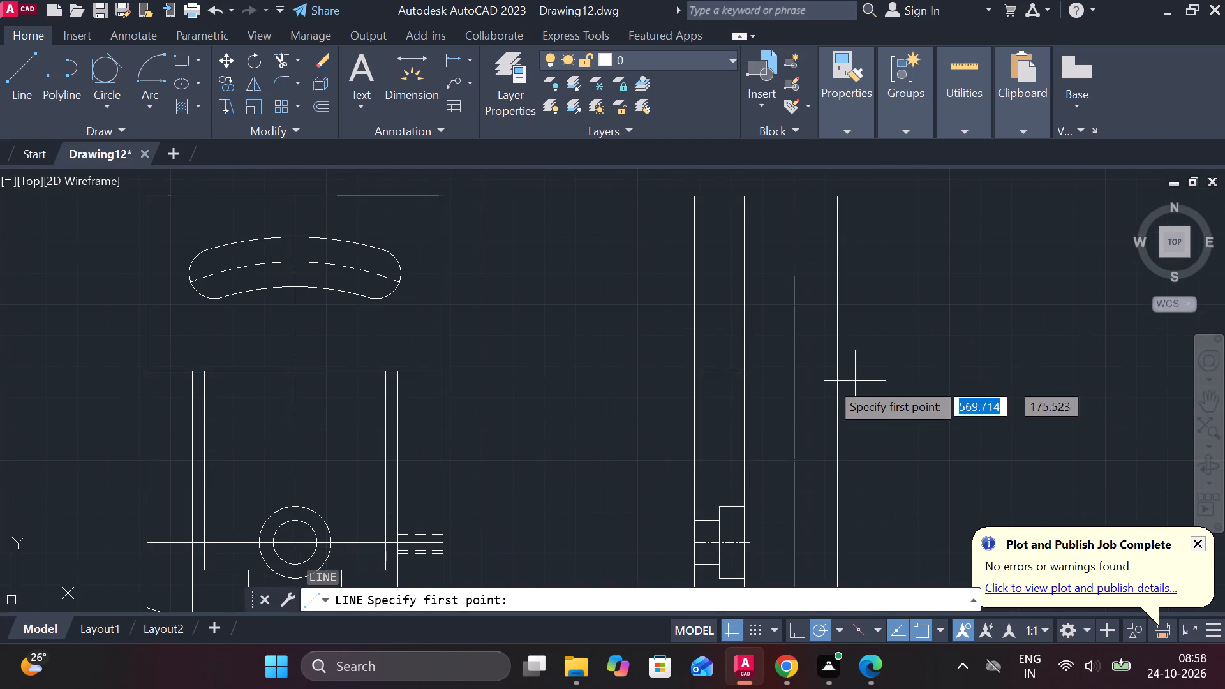
click(755, 374)
double_click(906, 369)
key(Escape)
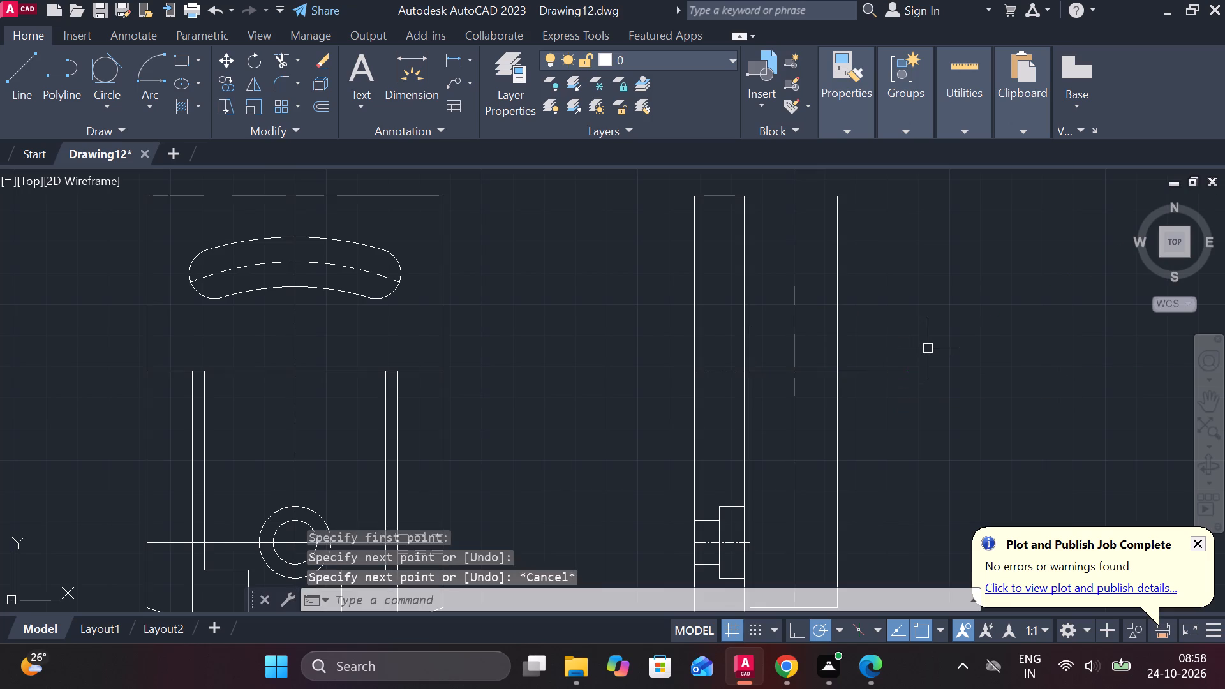
Draw a 13 diameter circle at the intersection of the new vertical and horizontal lines beside the side view.
text(C)
key(space)
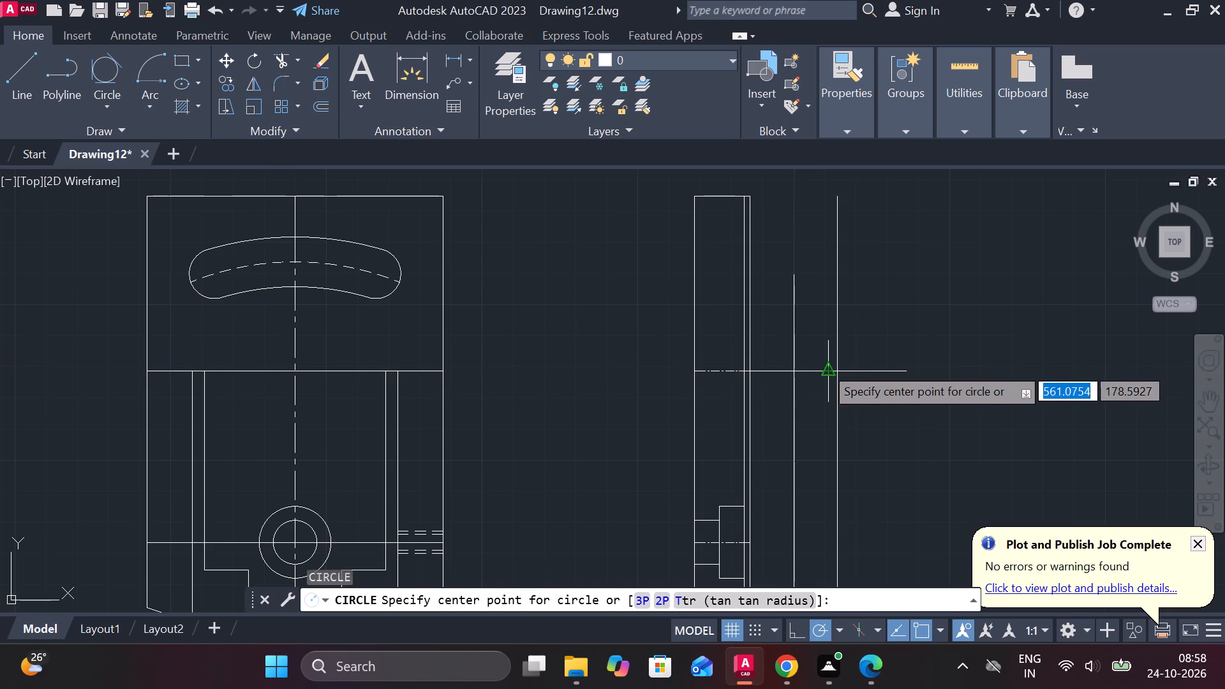
click(799, 370)
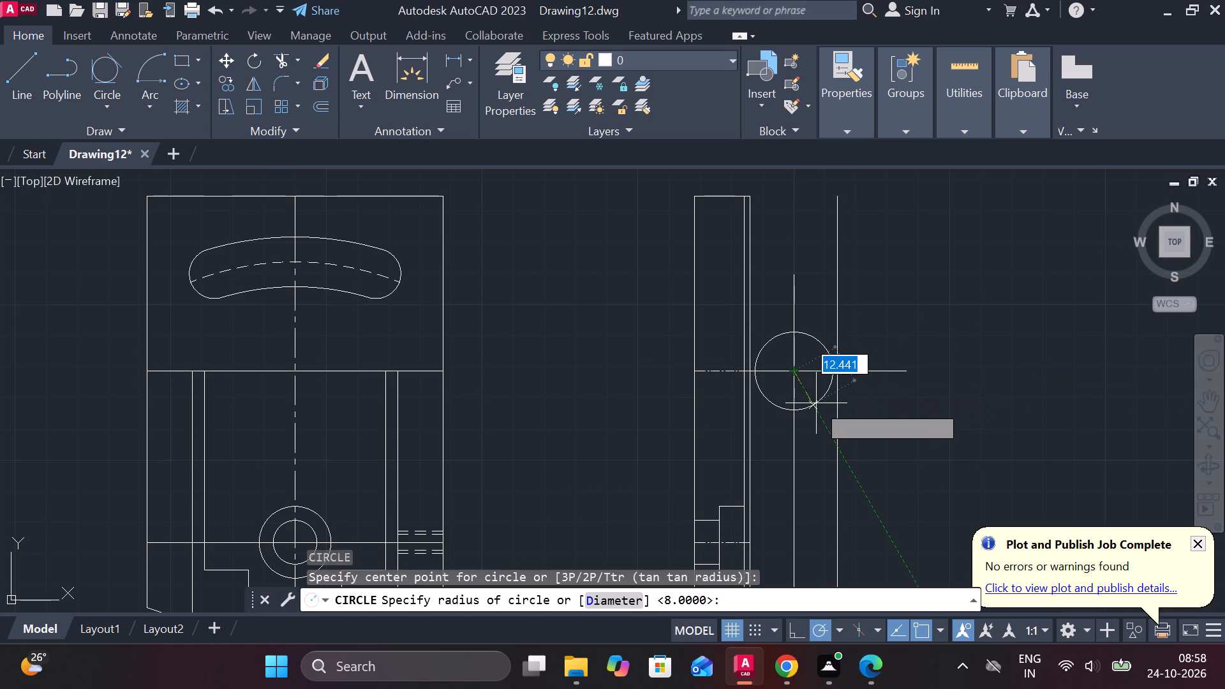
text(D)
key(space)
text(13)
key(space)
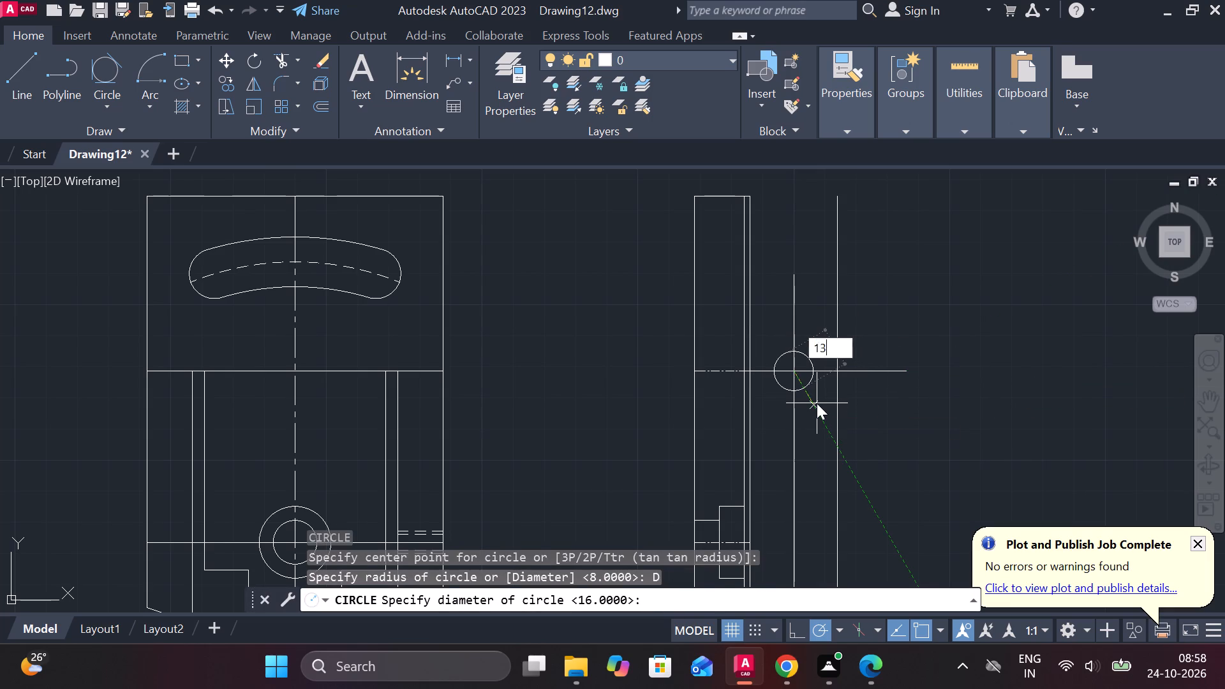
Draw a concentric circle of radius 13 around the small circle beside the side view.
text(C)
key(space)
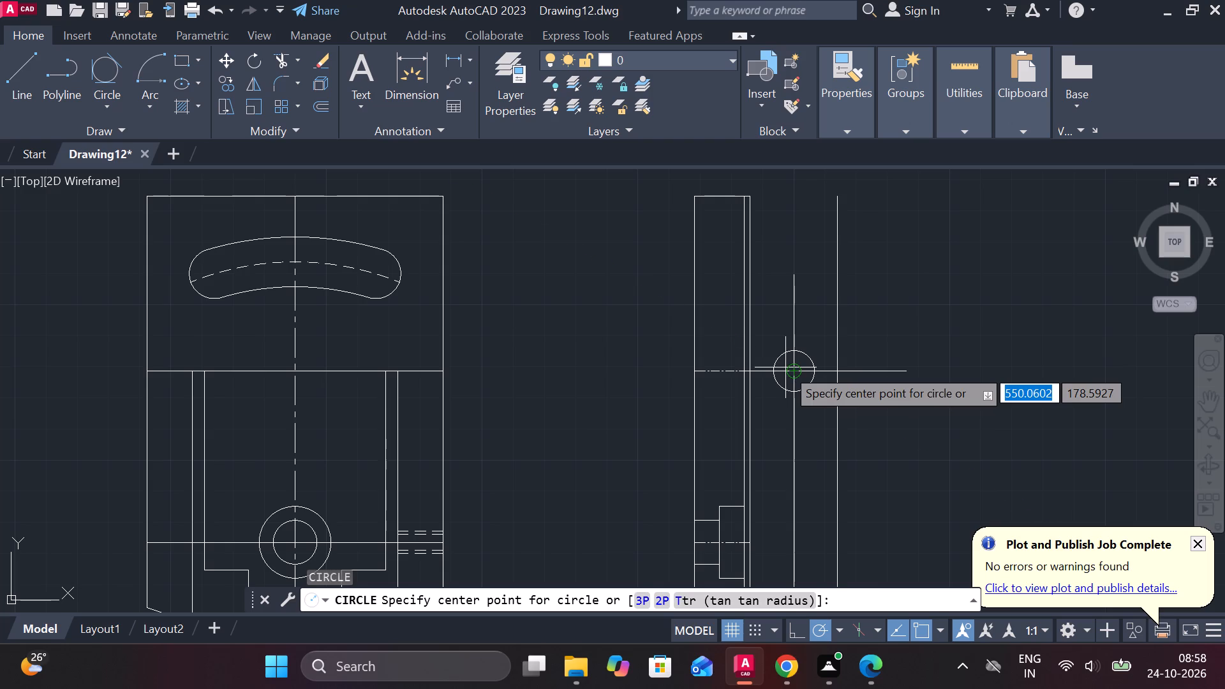
click(789, 369)
text(13)
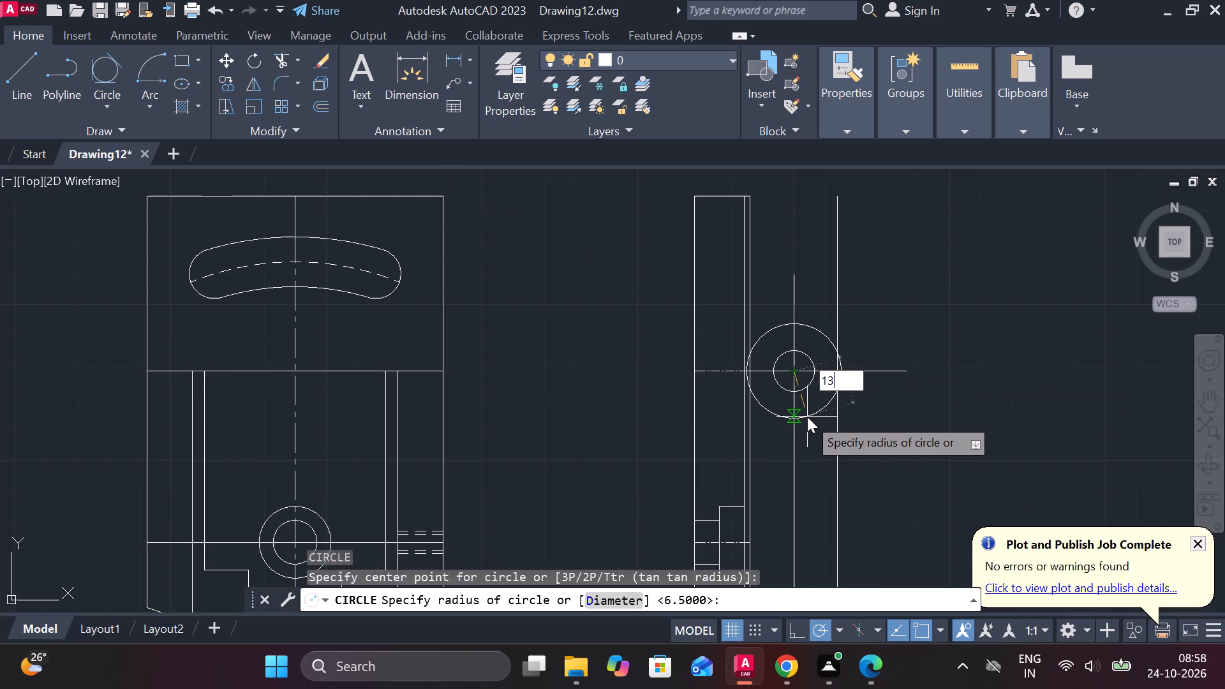
key(Return)
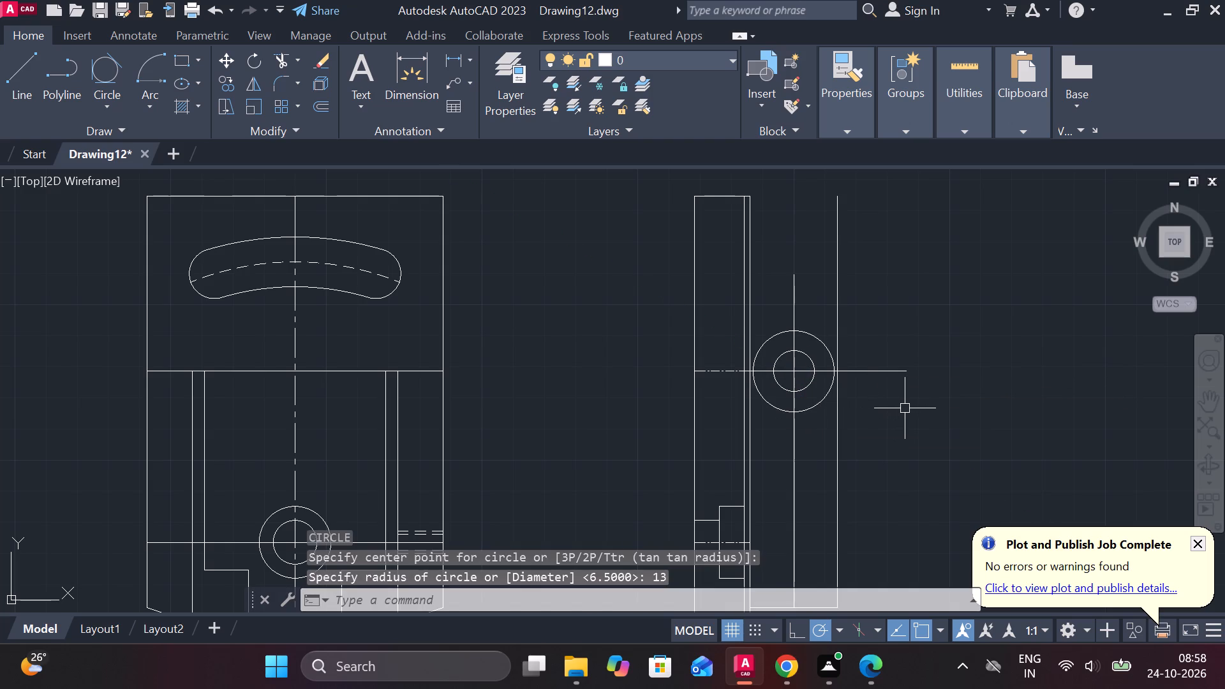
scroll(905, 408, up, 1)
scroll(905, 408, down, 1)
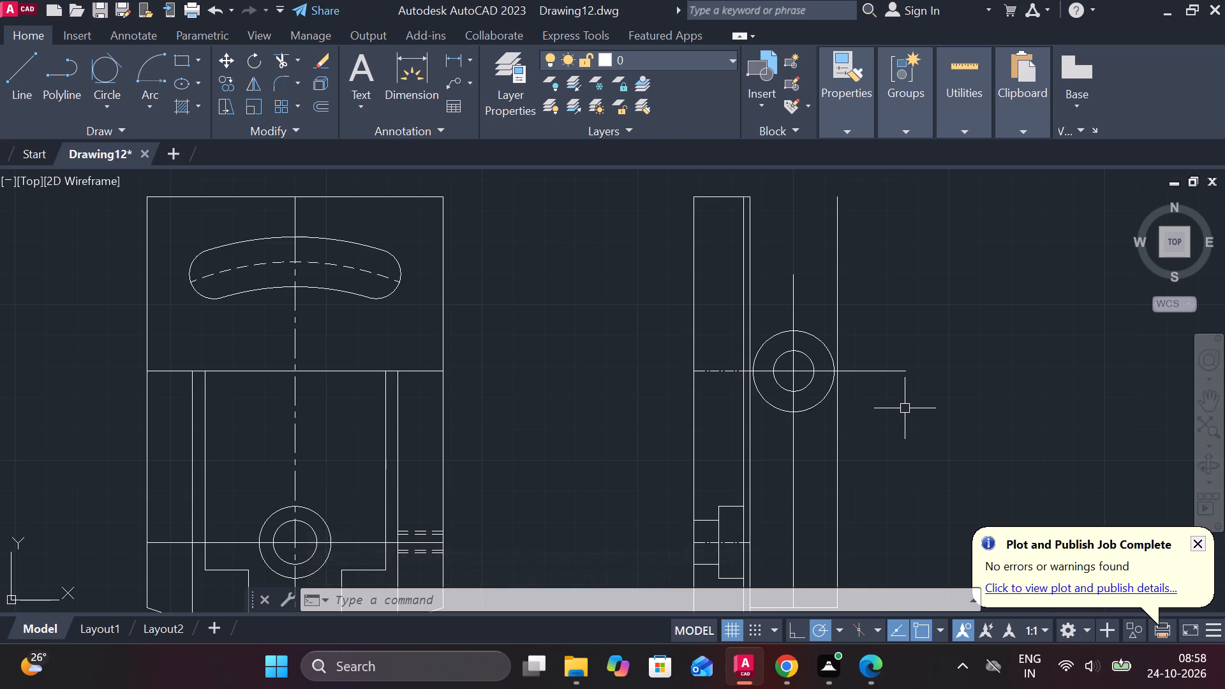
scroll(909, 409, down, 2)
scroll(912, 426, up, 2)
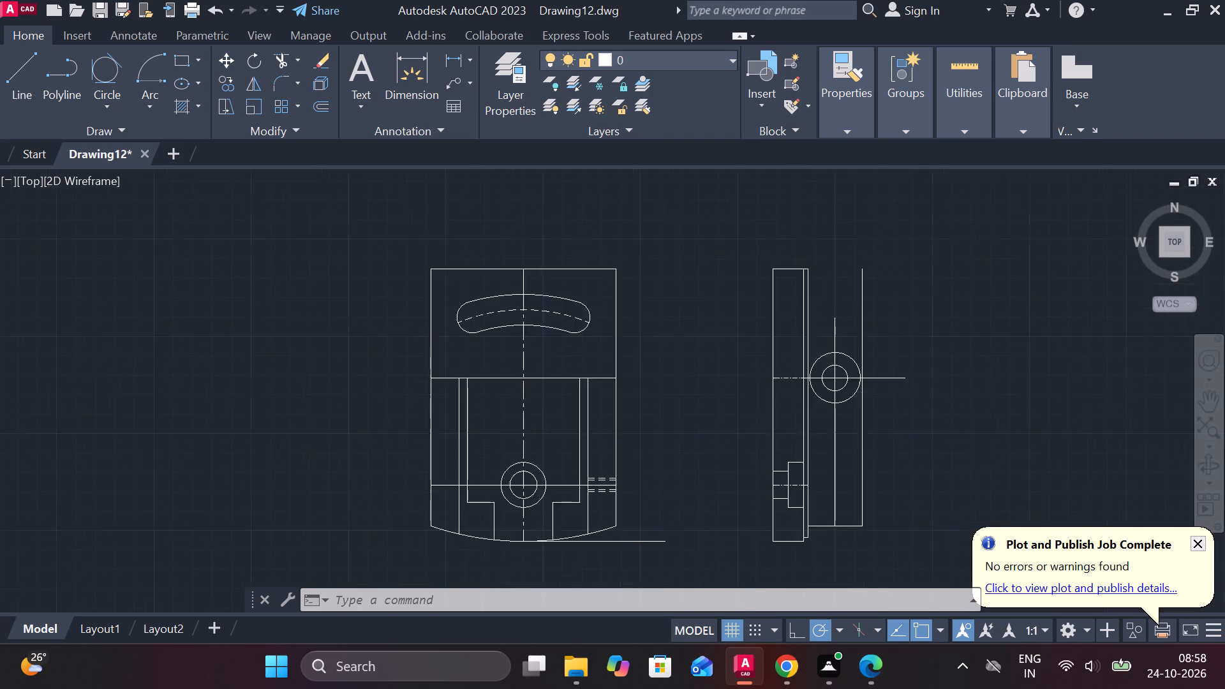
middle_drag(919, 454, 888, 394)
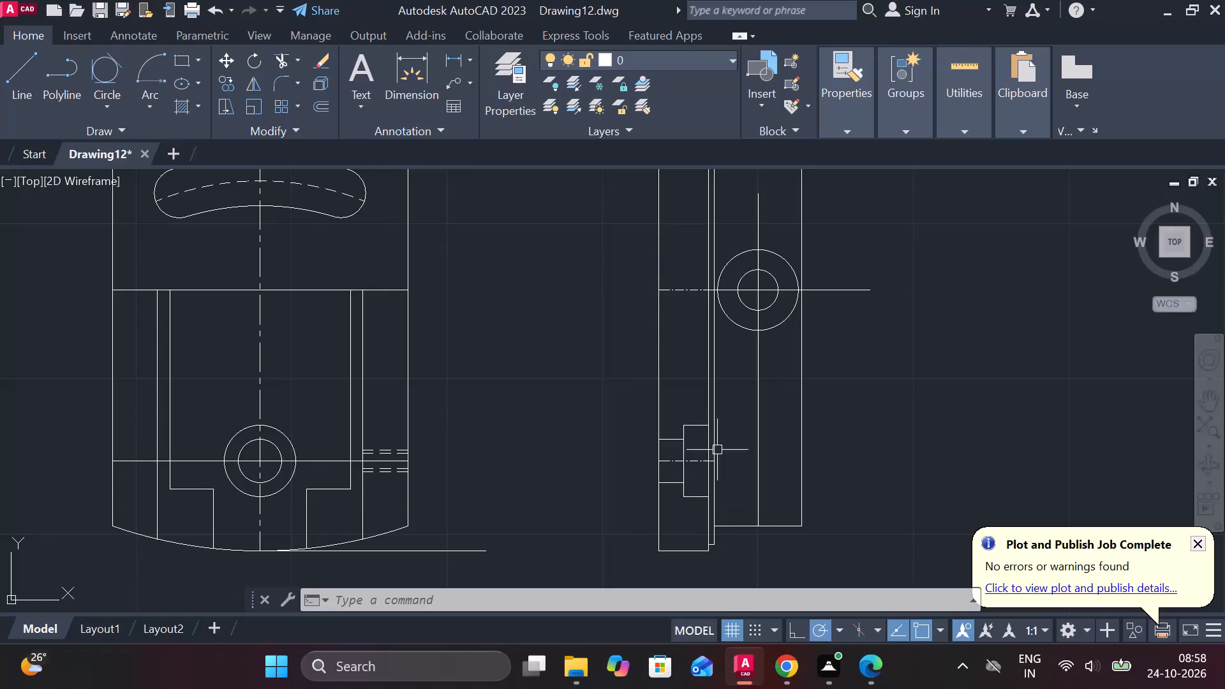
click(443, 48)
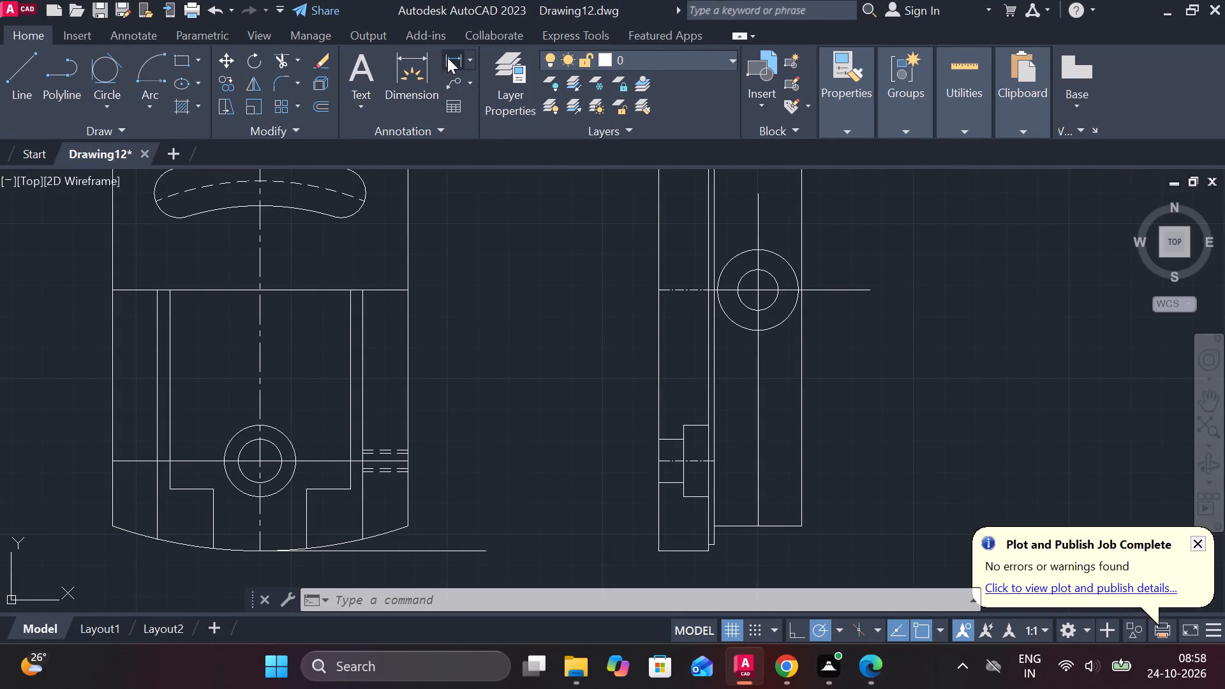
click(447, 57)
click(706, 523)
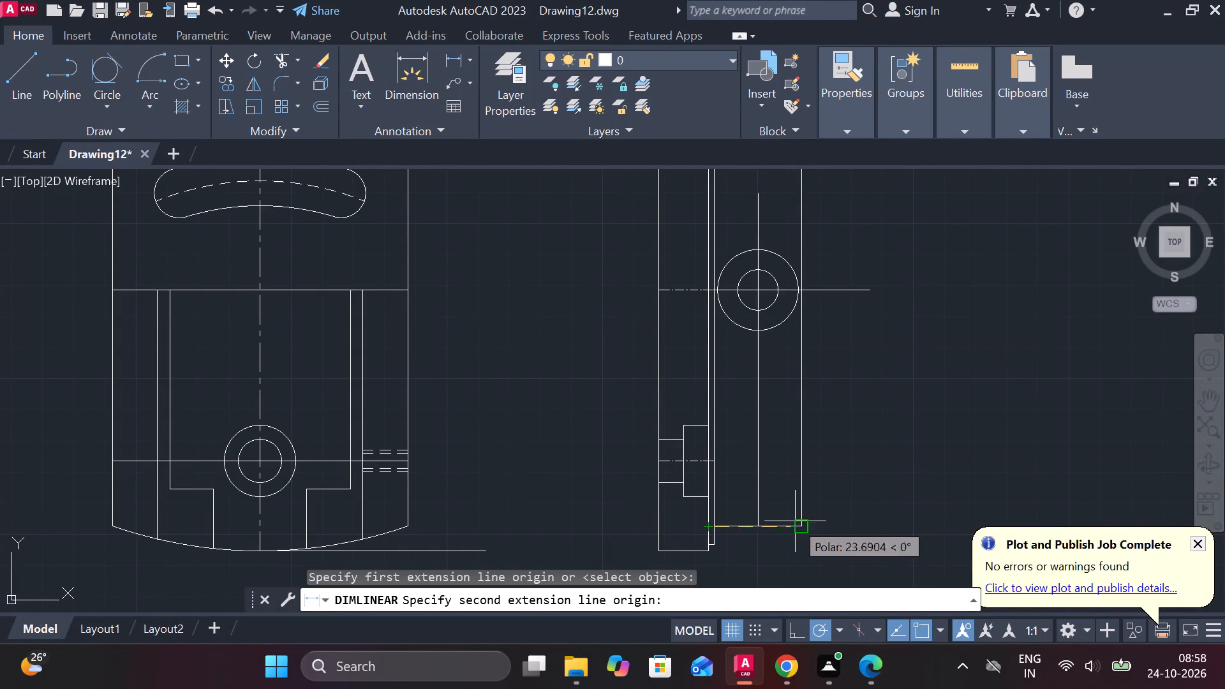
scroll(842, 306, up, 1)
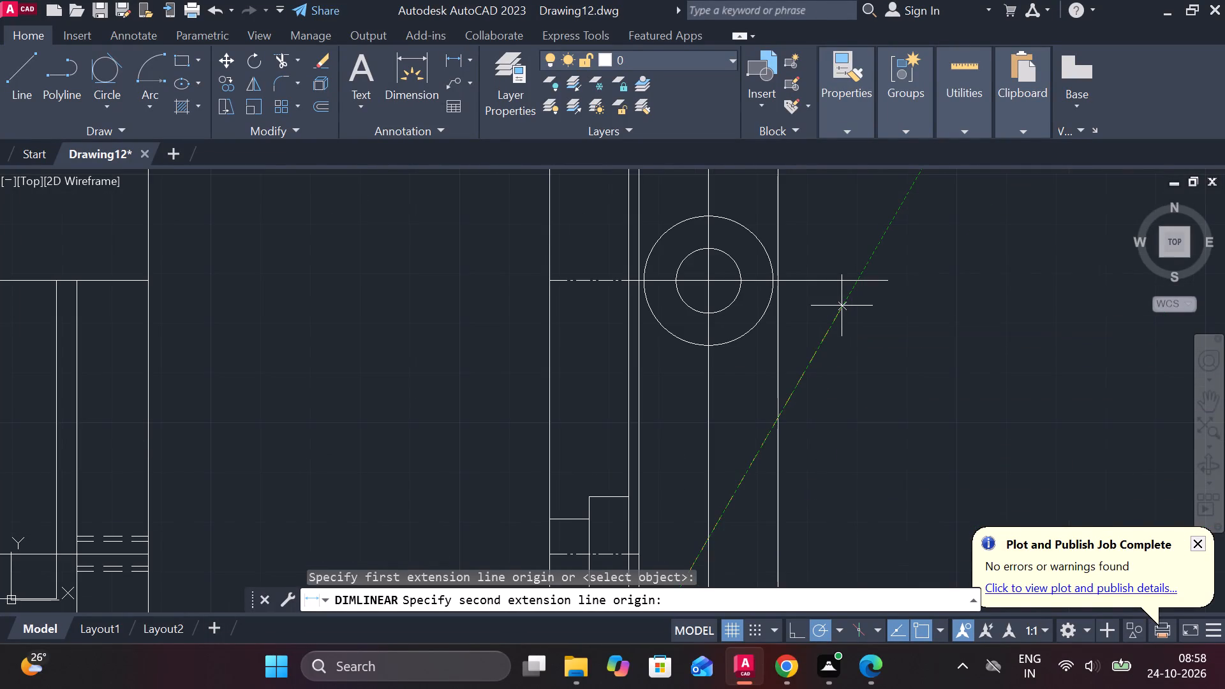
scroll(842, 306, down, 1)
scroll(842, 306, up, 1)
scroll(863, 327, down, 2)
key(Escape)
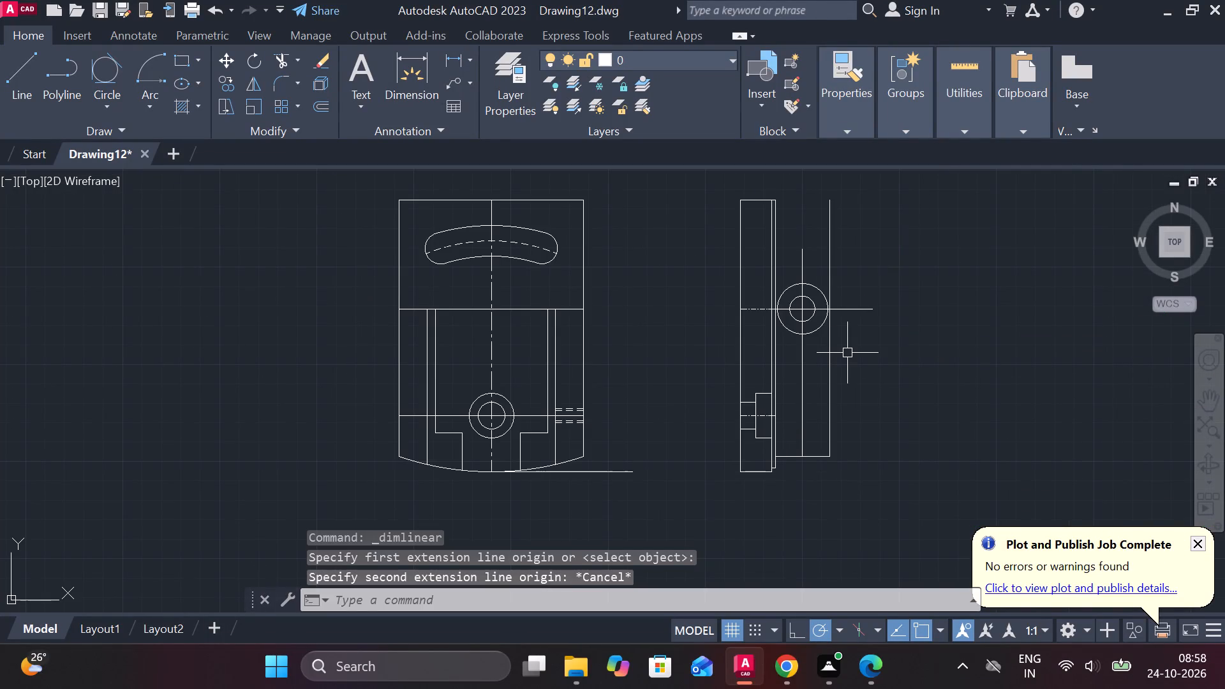
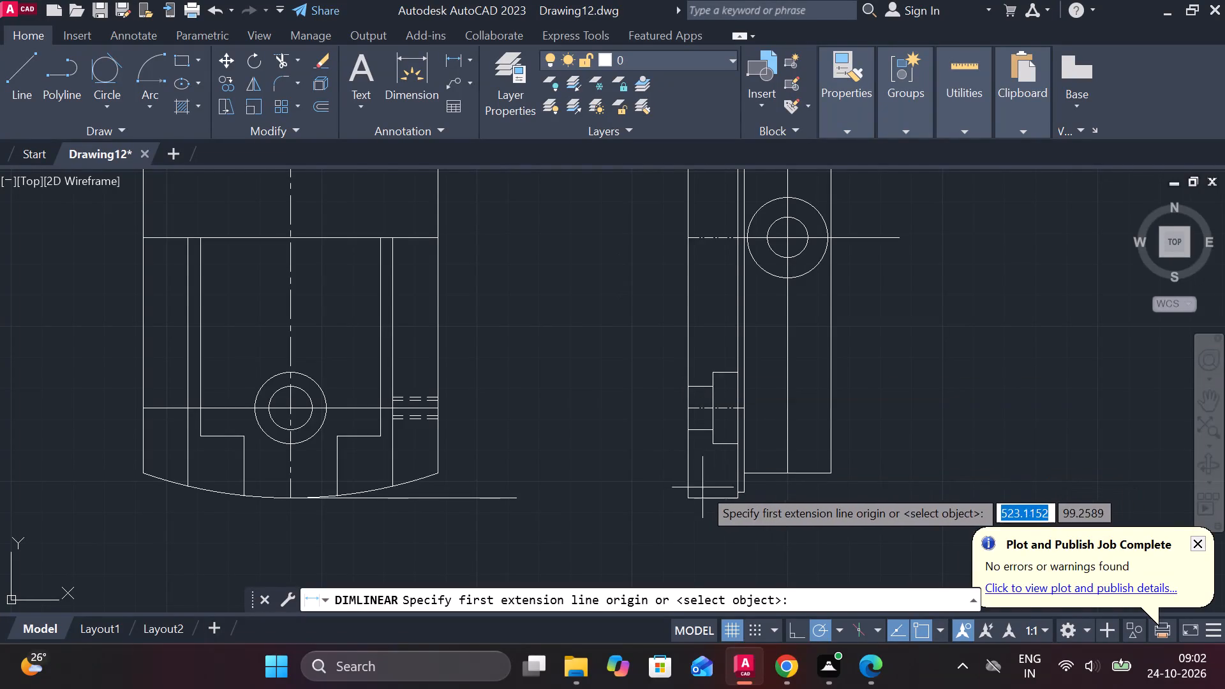
Add a horizontal linear dimension across the full width of the side view's stepped plate, below its bottom edge.
click(695, 493)
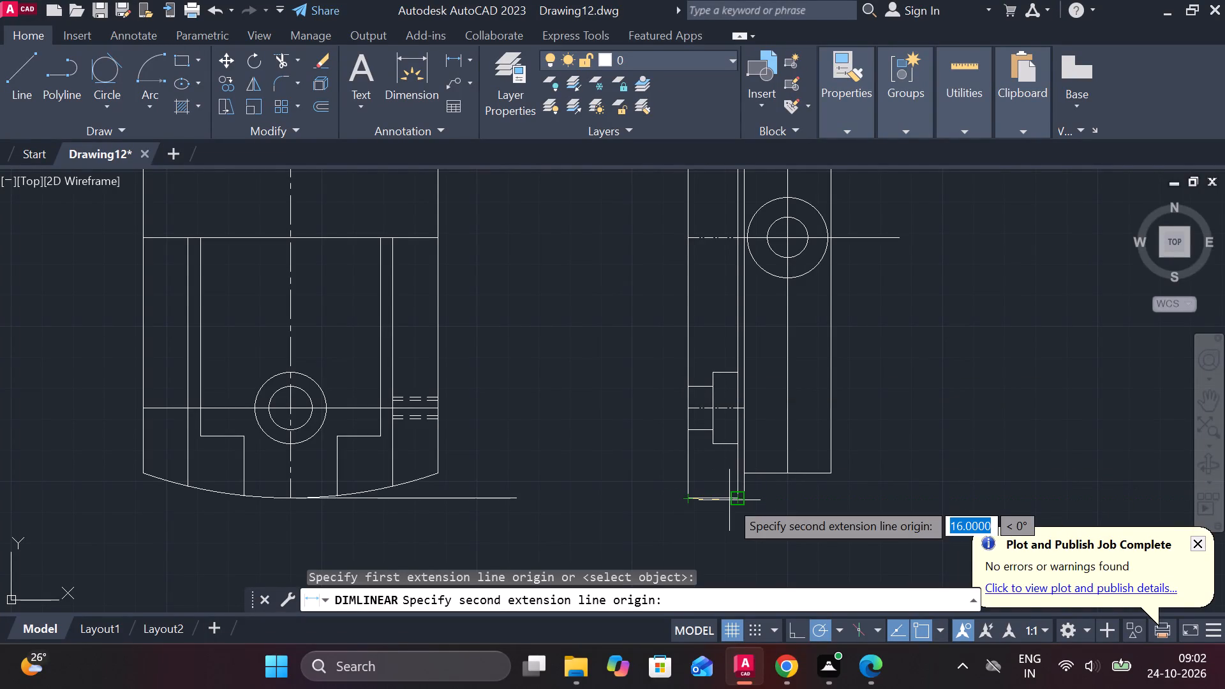
click(743, 487)
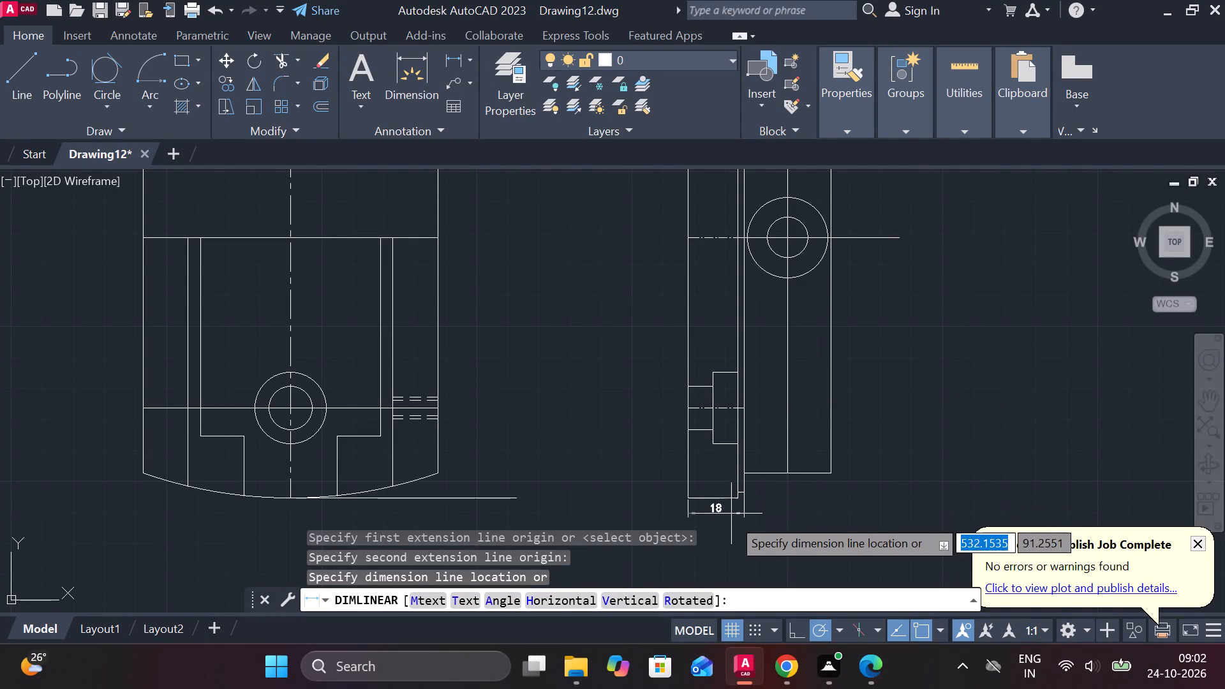
middle_drag(729, 526, 705, 456)
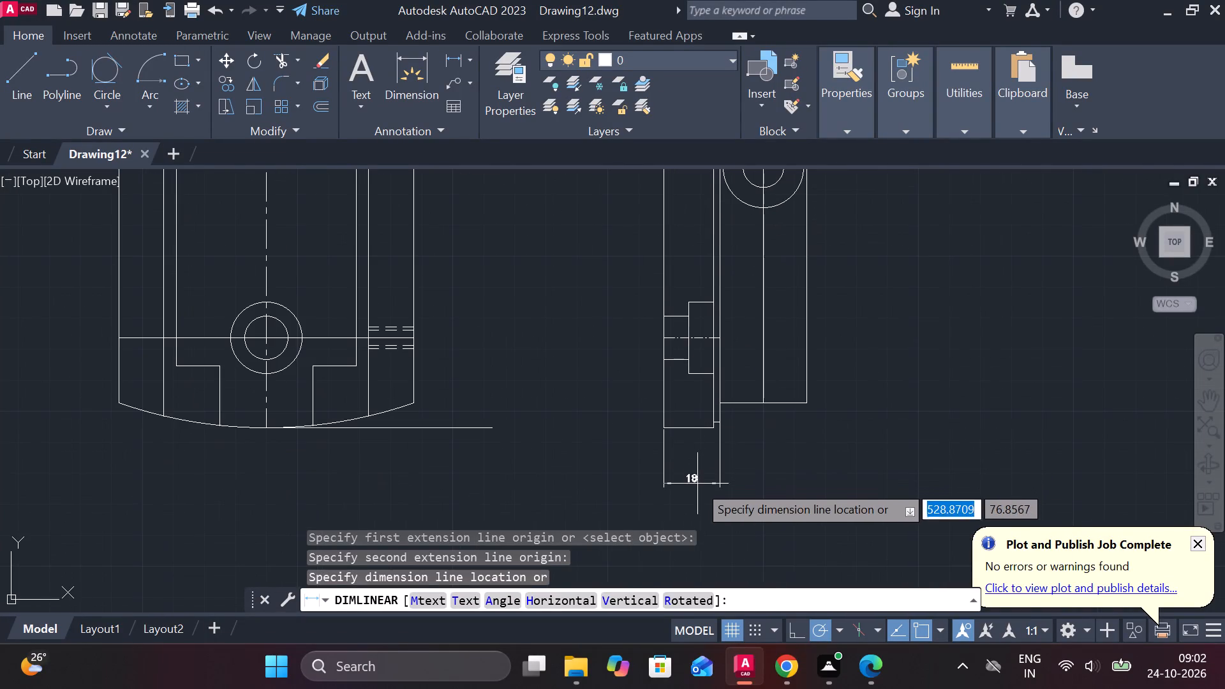
click(697, 484)
Move both concentric circles 1 unit along the centre line so the outer circle touches the block's outer edge.
middle_drag(745, 323, 679, 415)
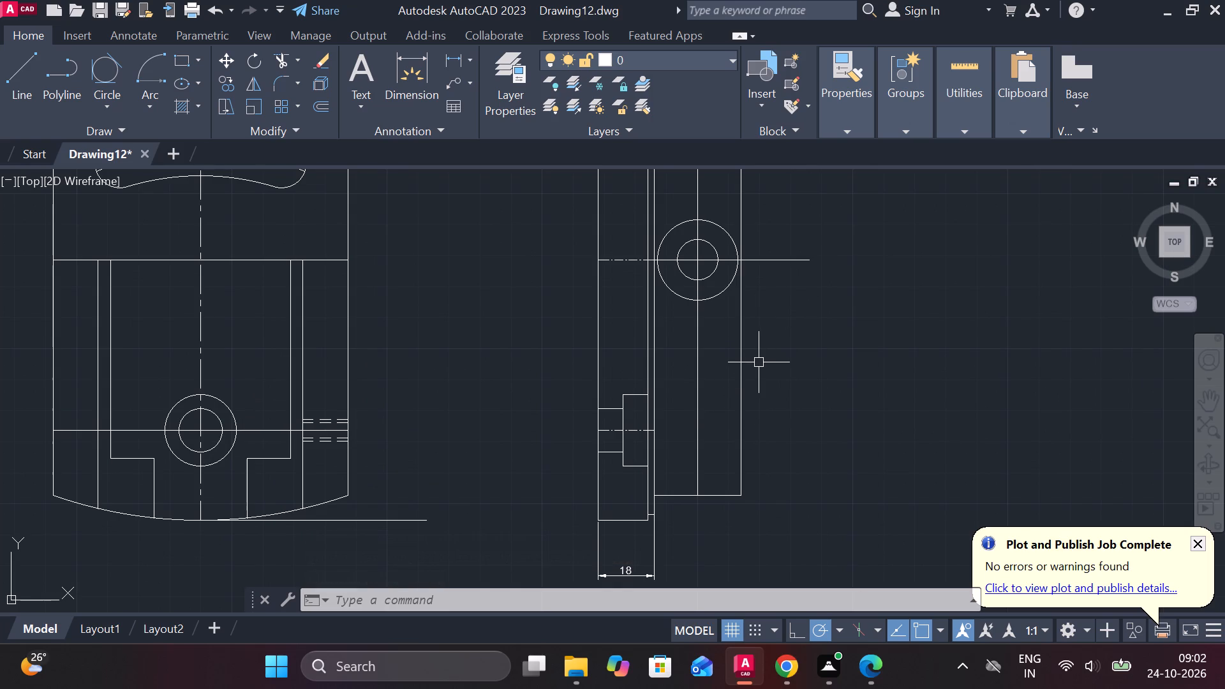
click(713, 267)
click(715, 290)
key(m)
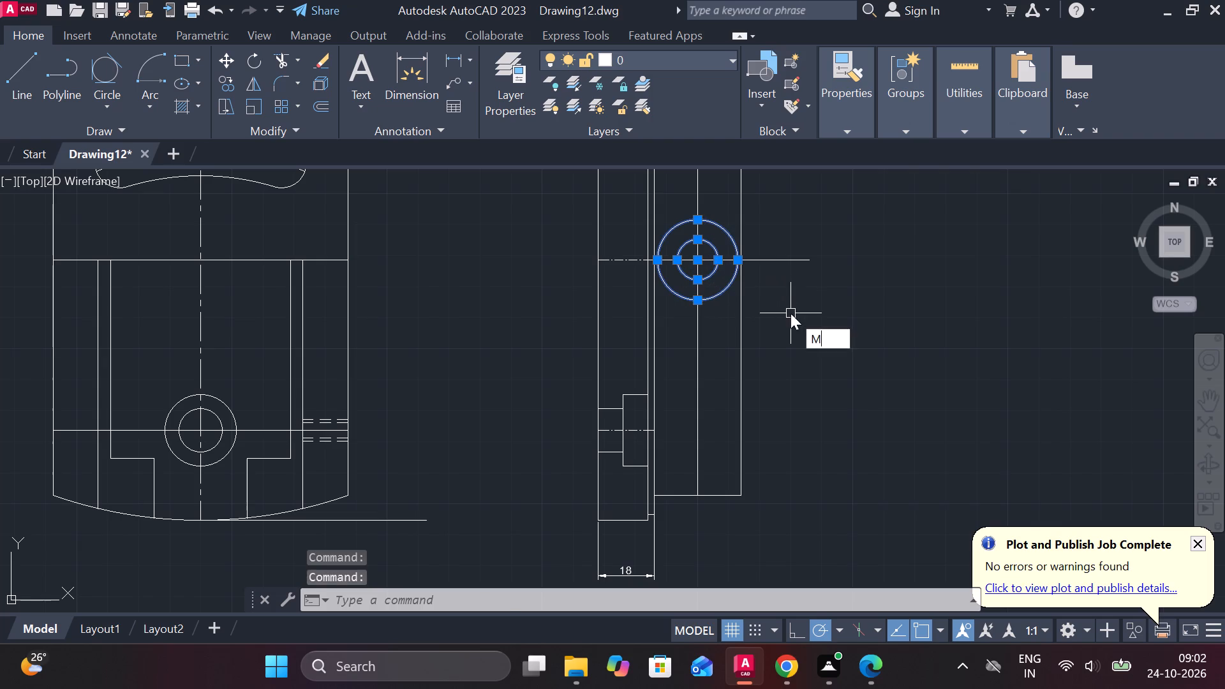
key(Return)
scroll(742, 246, up, 2)
click(726, 284)
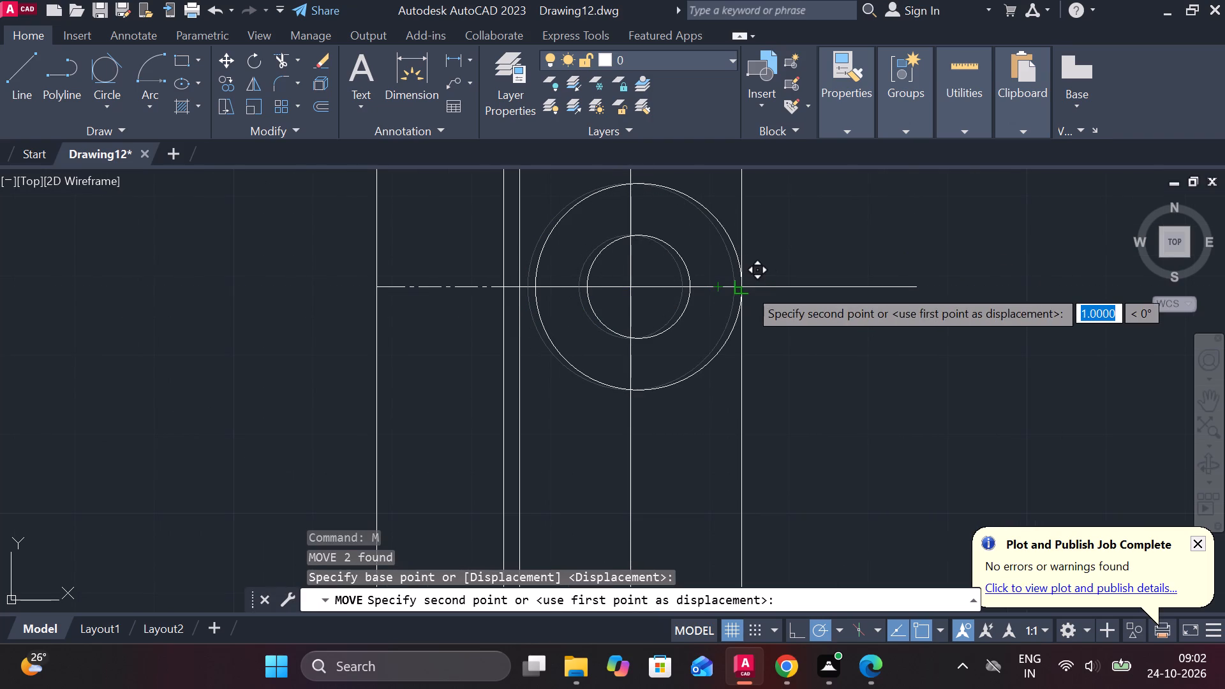
click(748, 288)
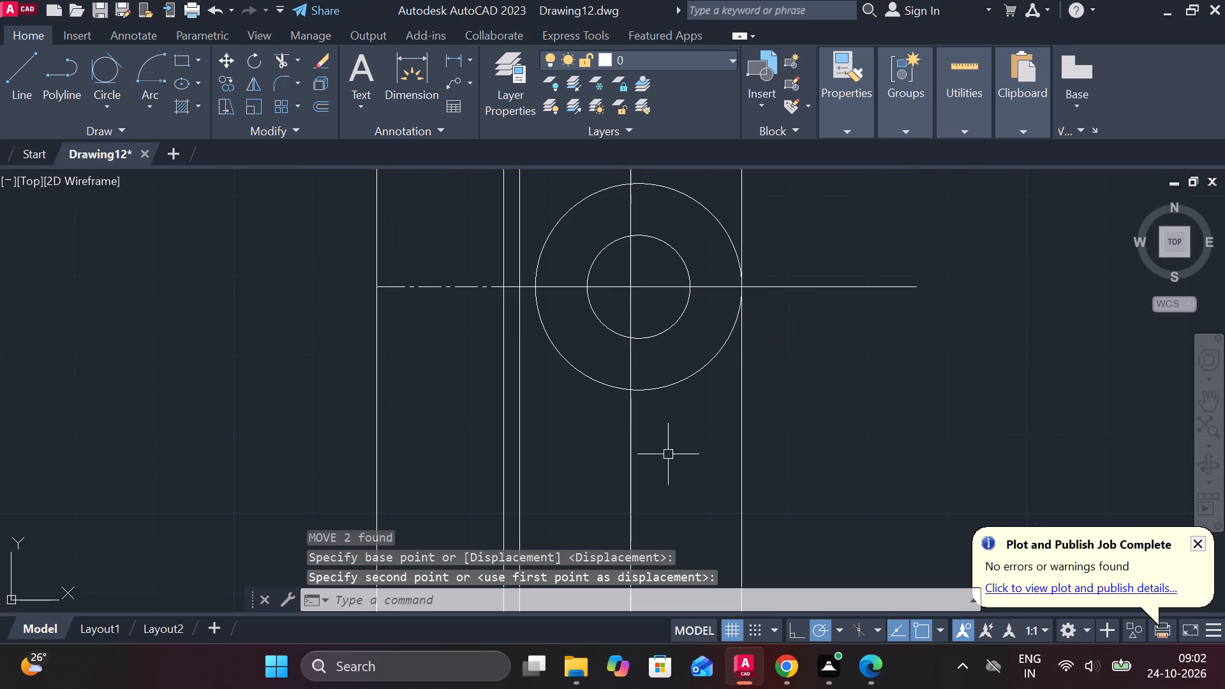
Erase the vertical construction line running up the middle of the block beside the side view.
click(632, 437)
text(E)
key(space)
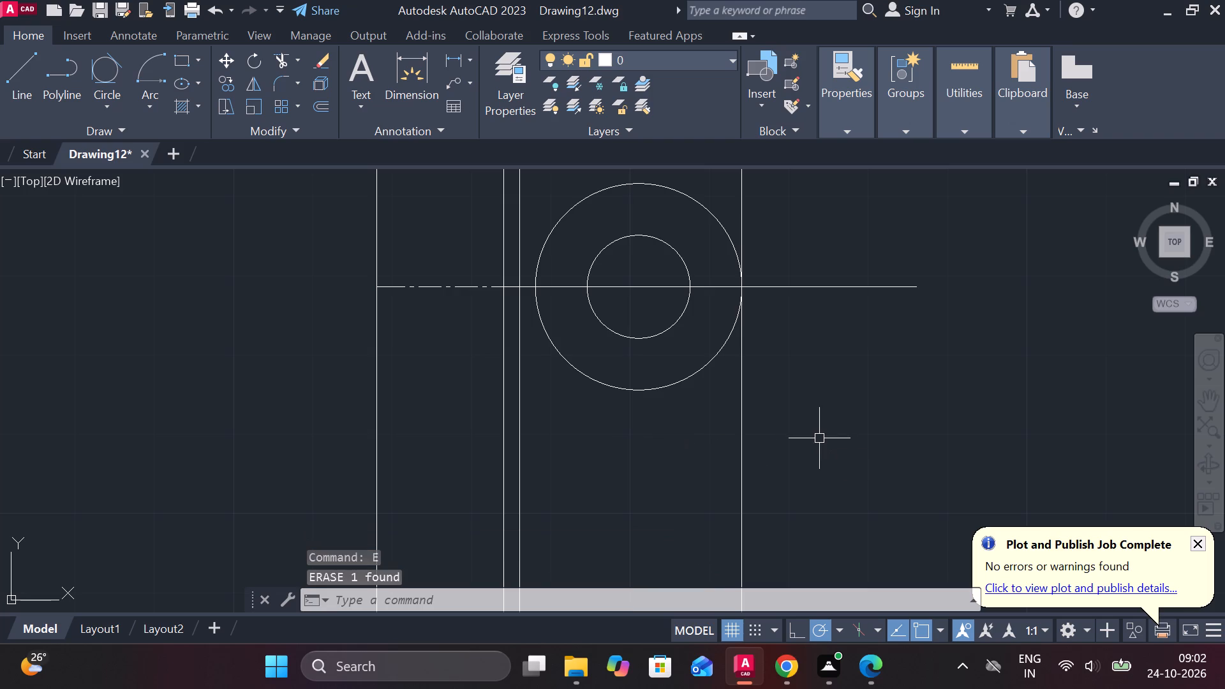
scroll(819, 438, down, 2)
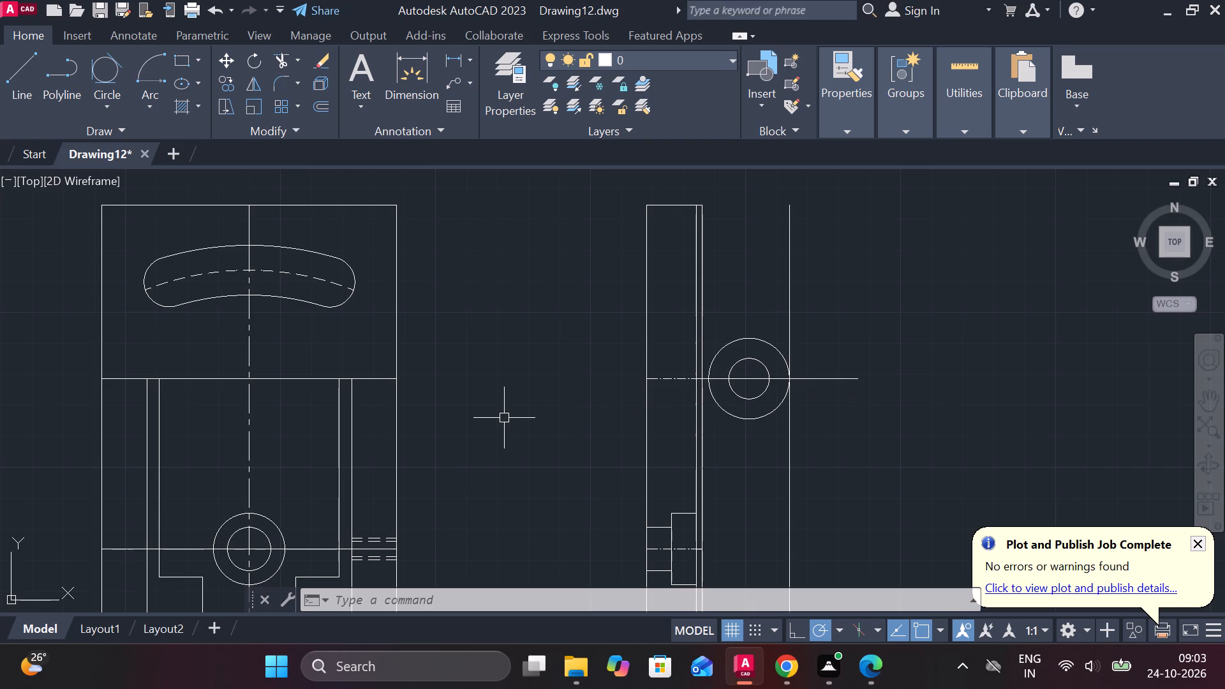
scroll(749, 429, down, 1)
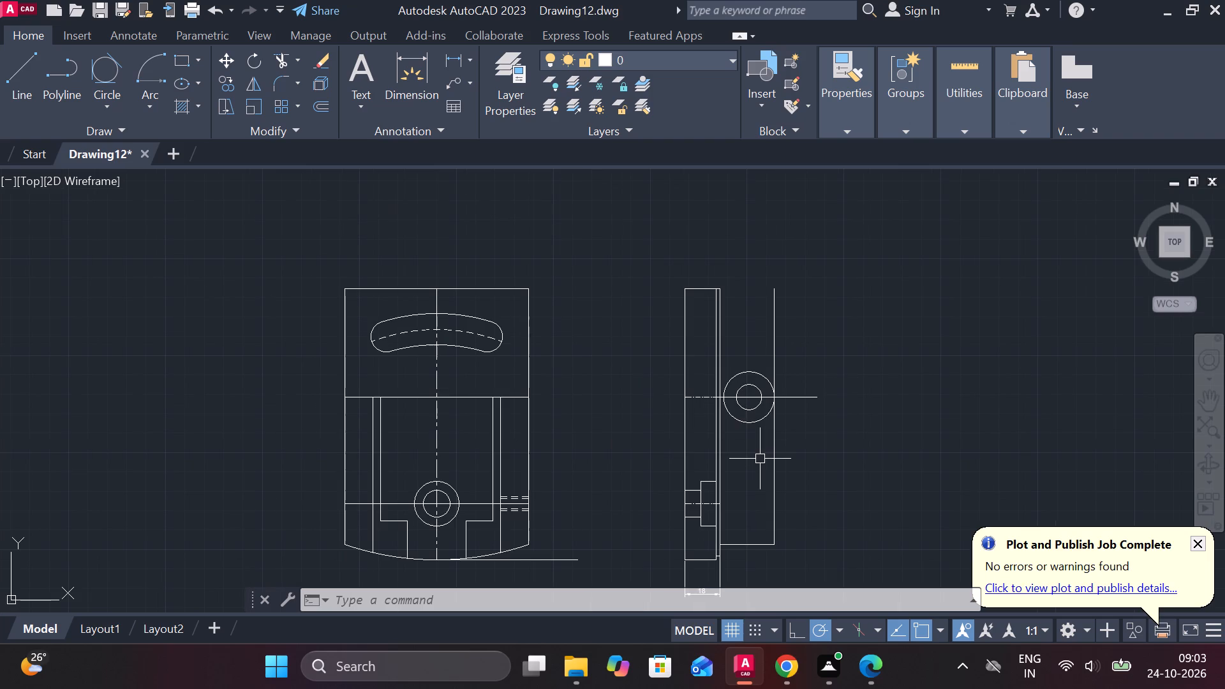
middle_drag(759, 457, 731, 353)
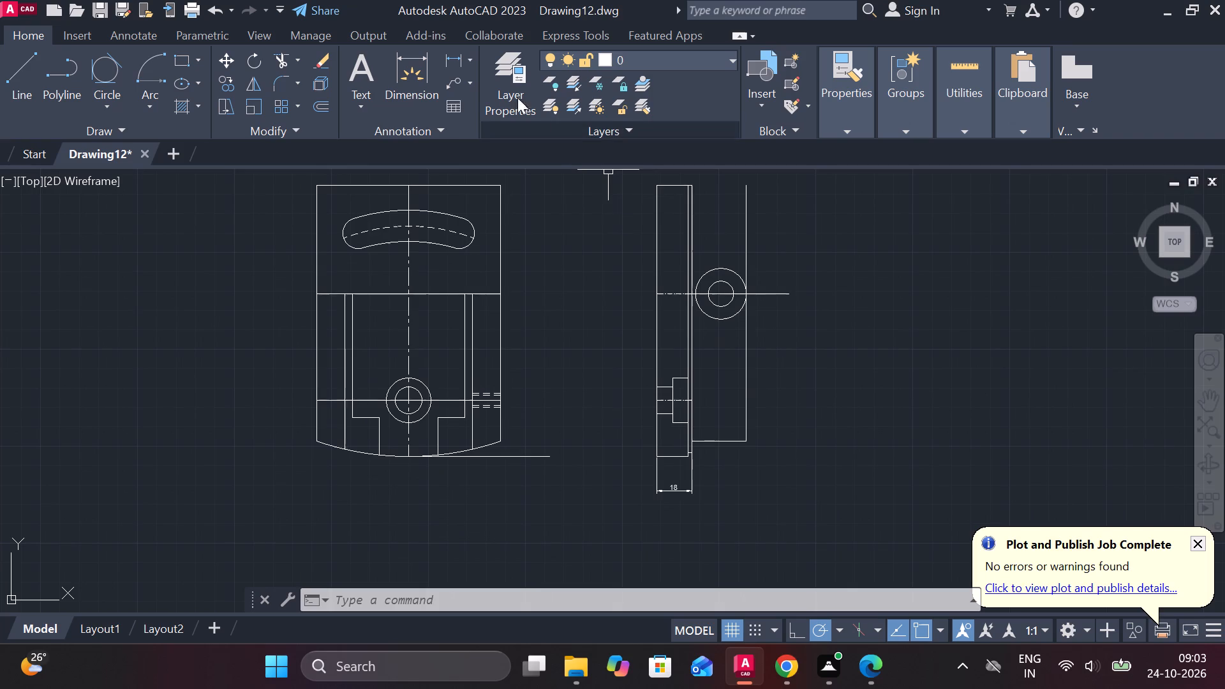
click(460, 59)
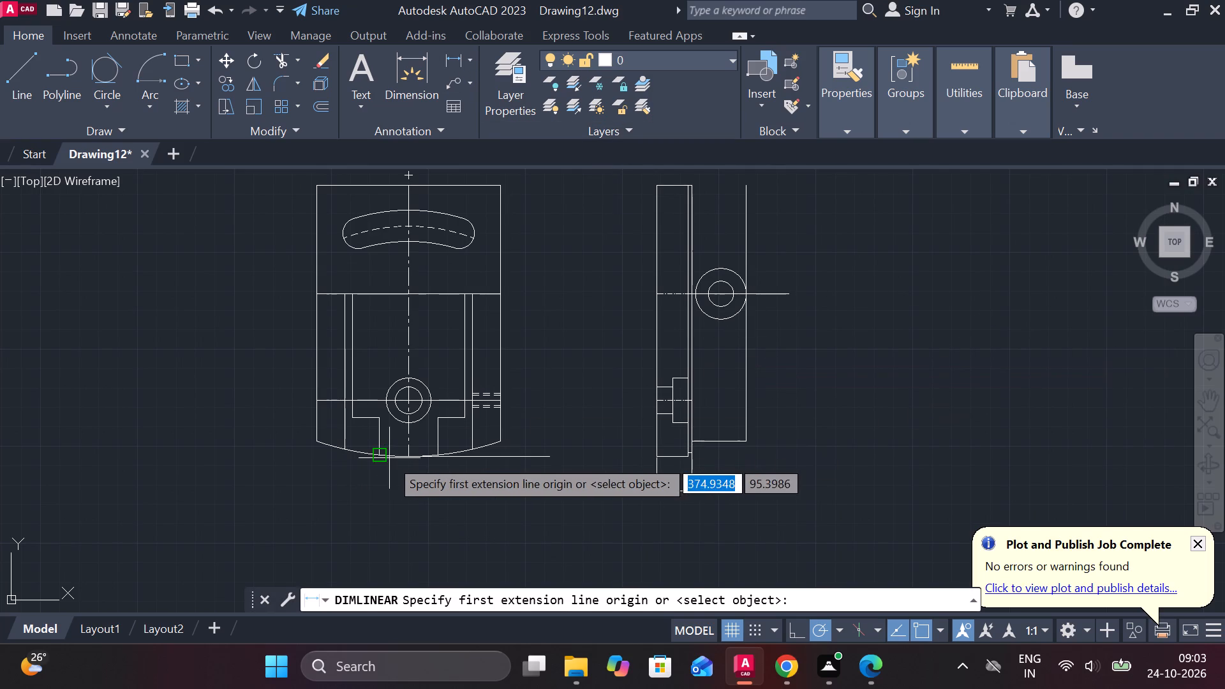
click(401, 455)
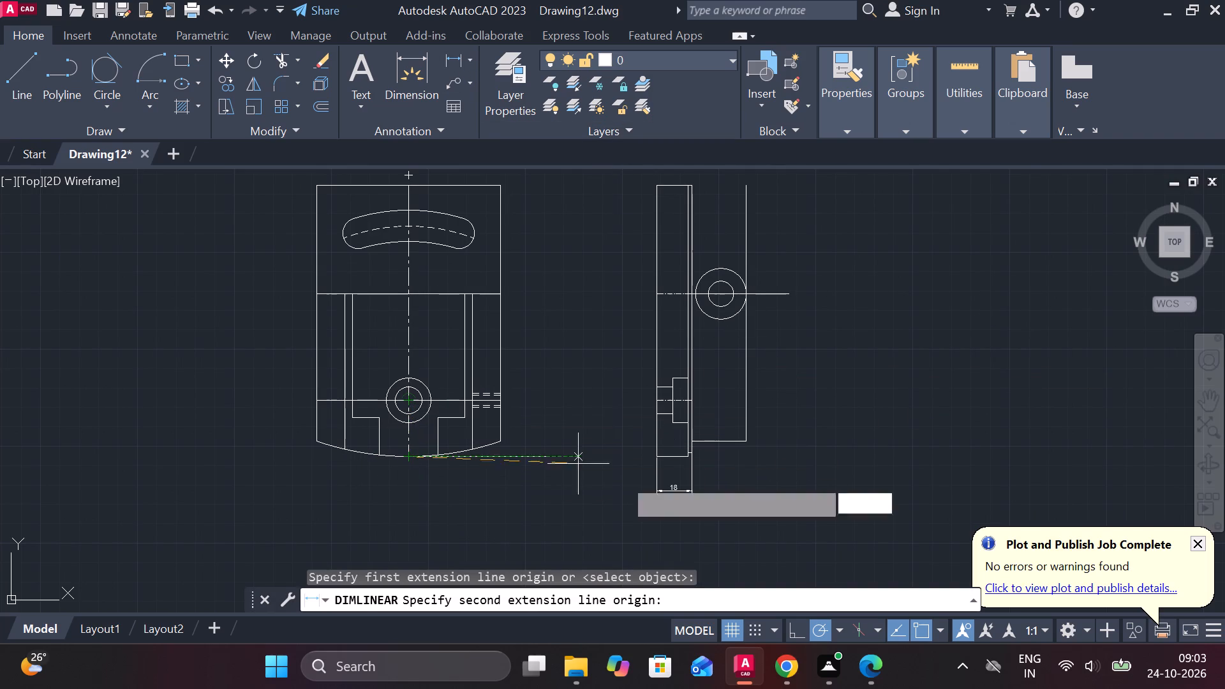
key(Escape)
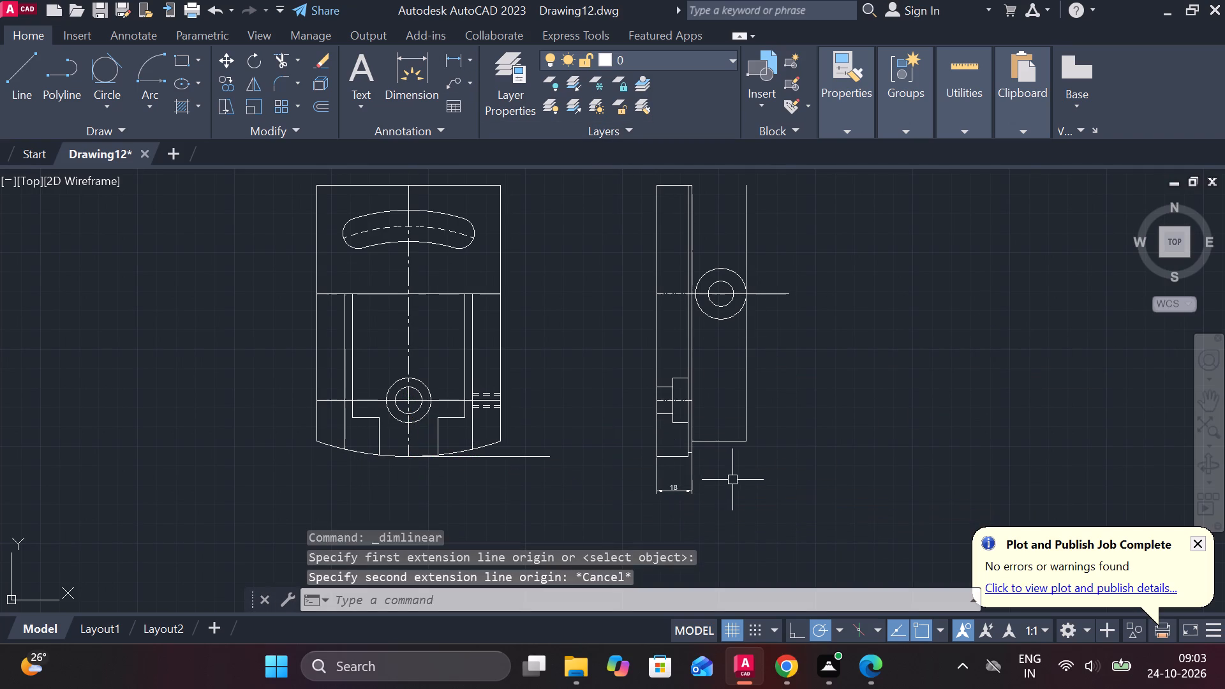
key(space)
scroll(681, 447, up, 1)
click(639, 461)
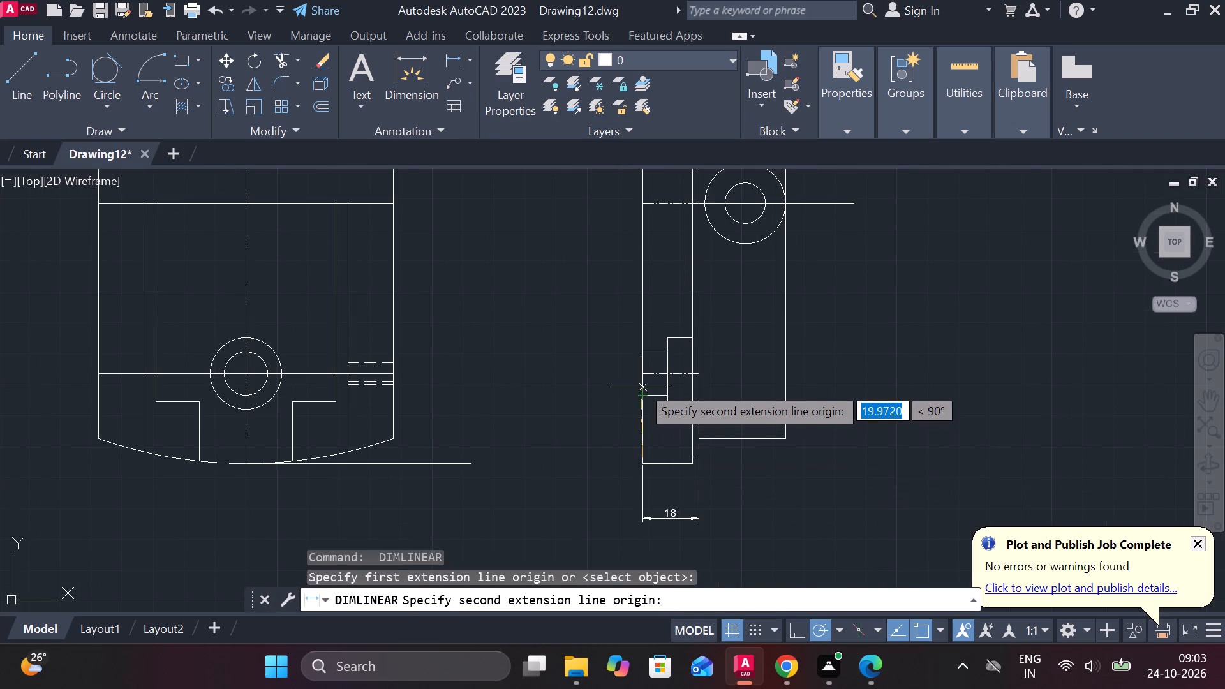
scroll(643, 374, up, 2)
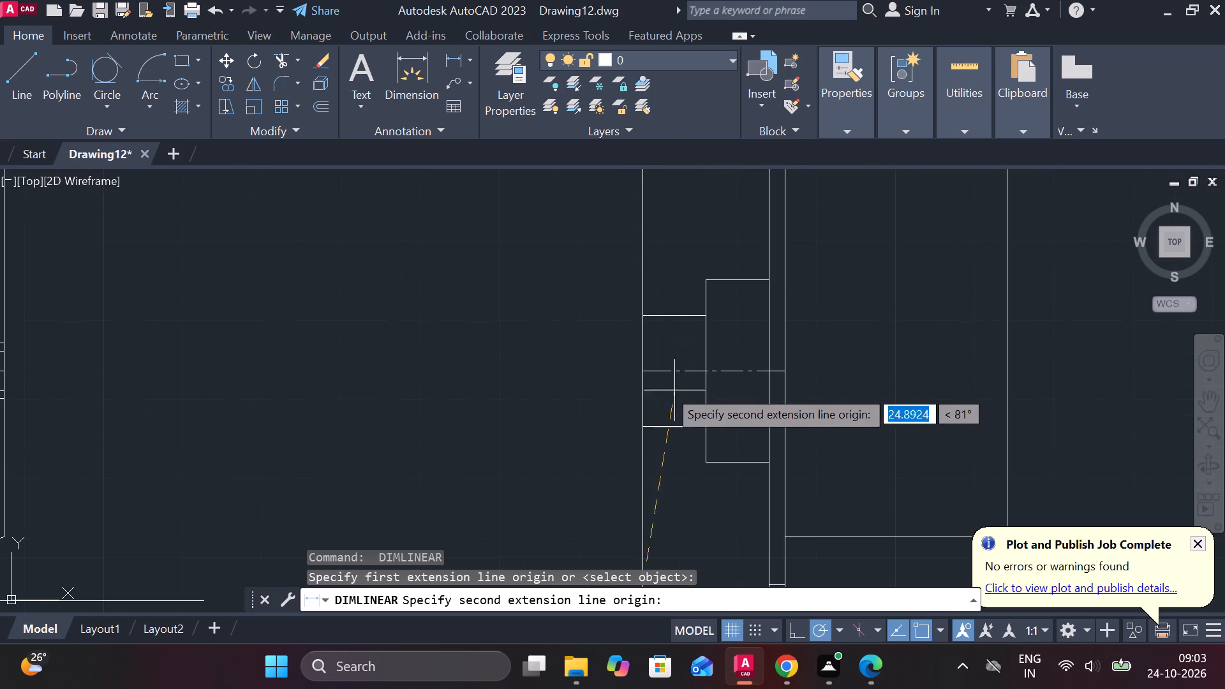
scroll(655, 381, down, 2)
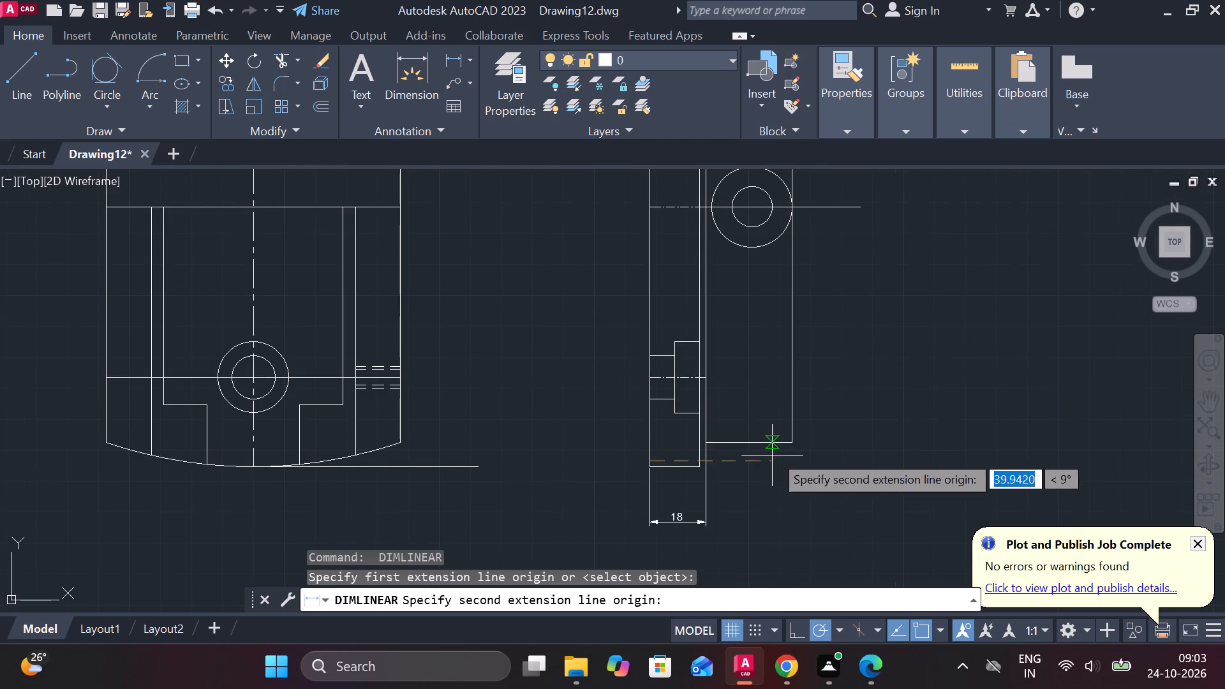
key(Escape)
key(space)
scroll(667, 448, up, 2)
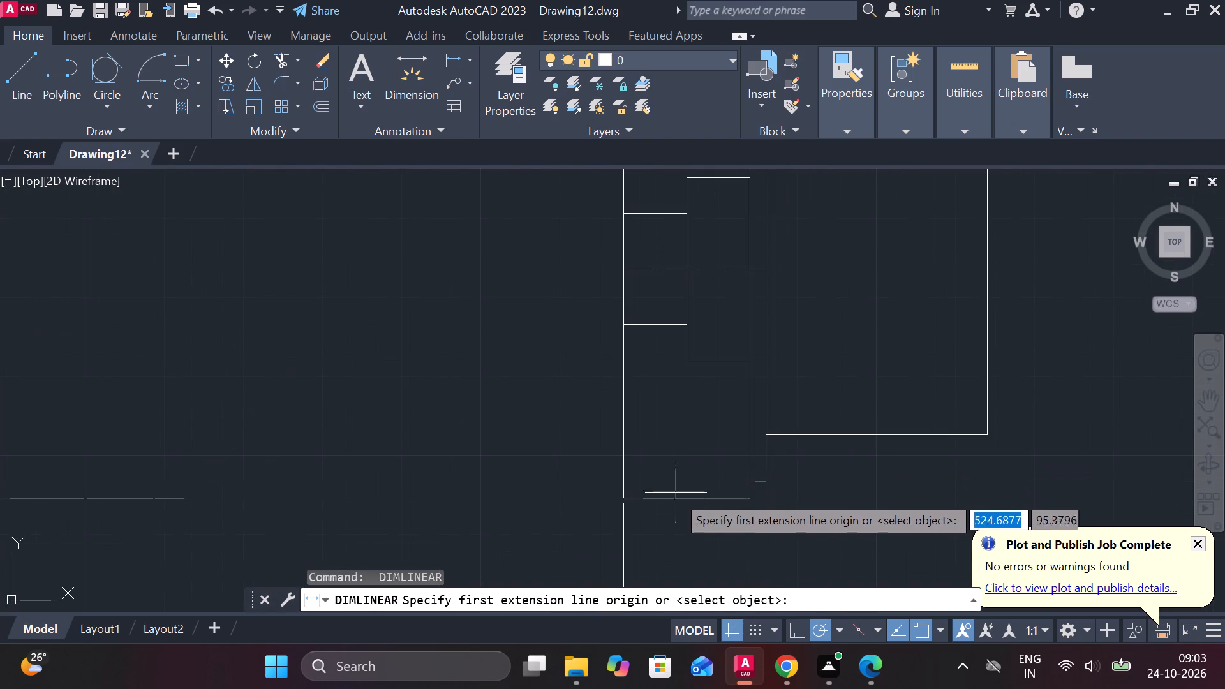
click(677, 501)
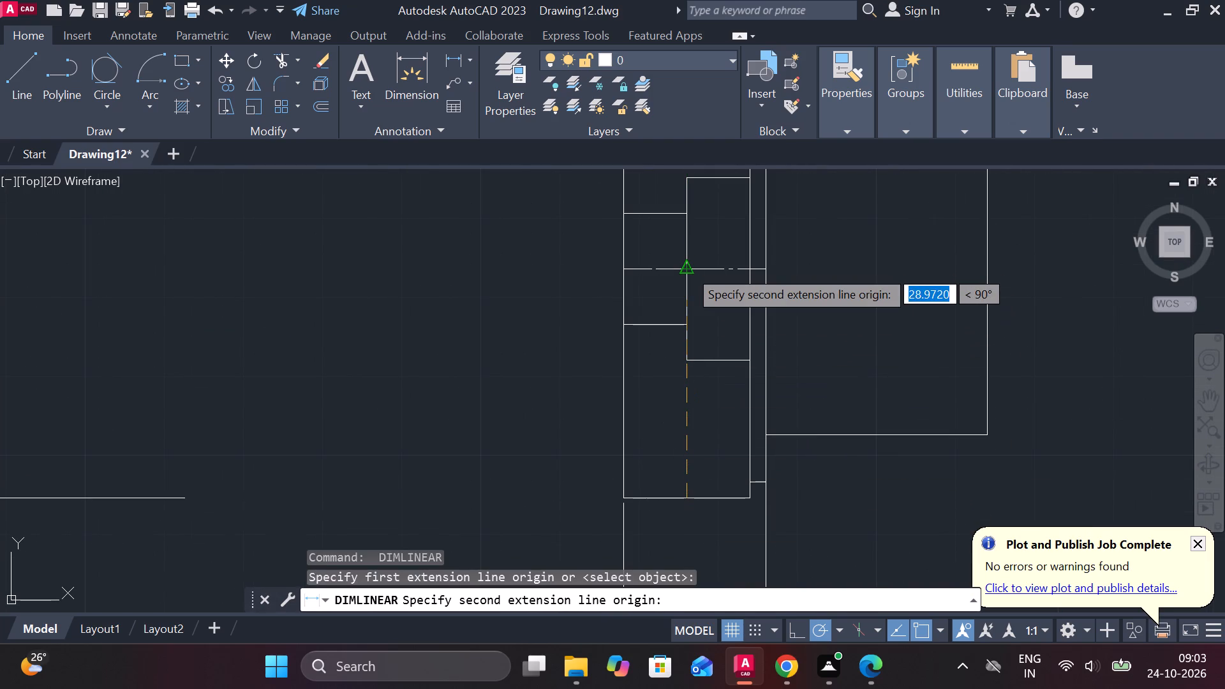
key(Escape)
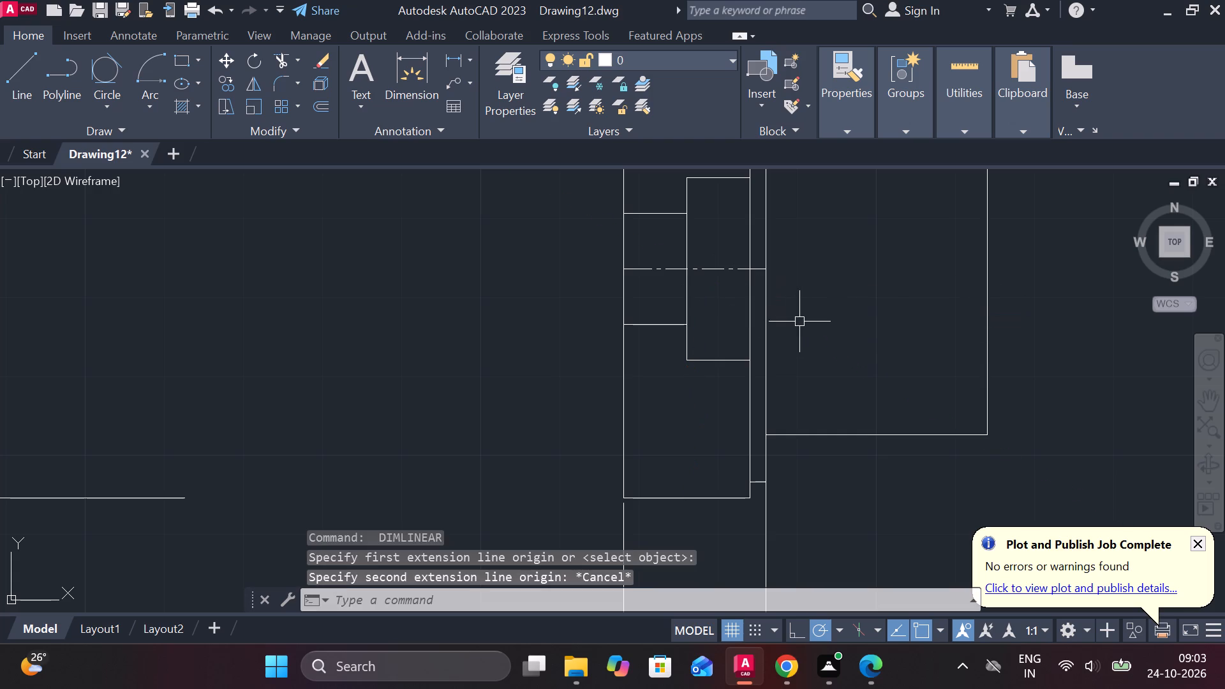
Check the vertical distance from the side view's lower centre line to its bottom edge with a trial linear dimension.
key(space)
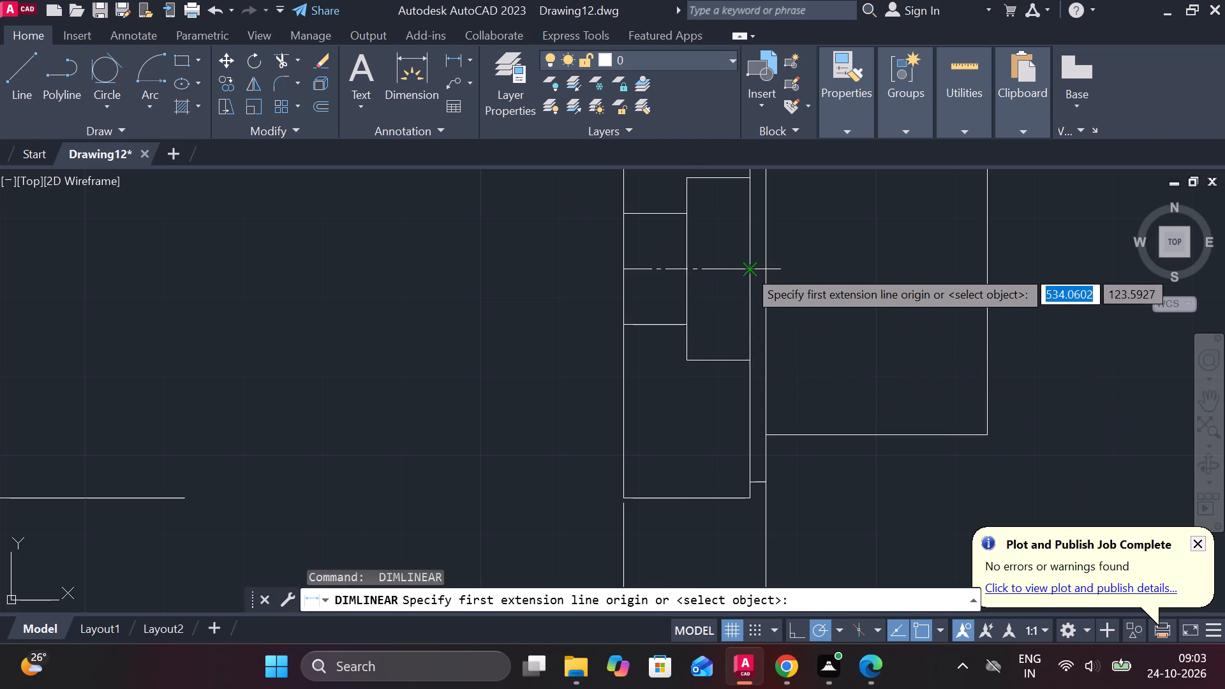
click(747, 269)
click(747, 501)
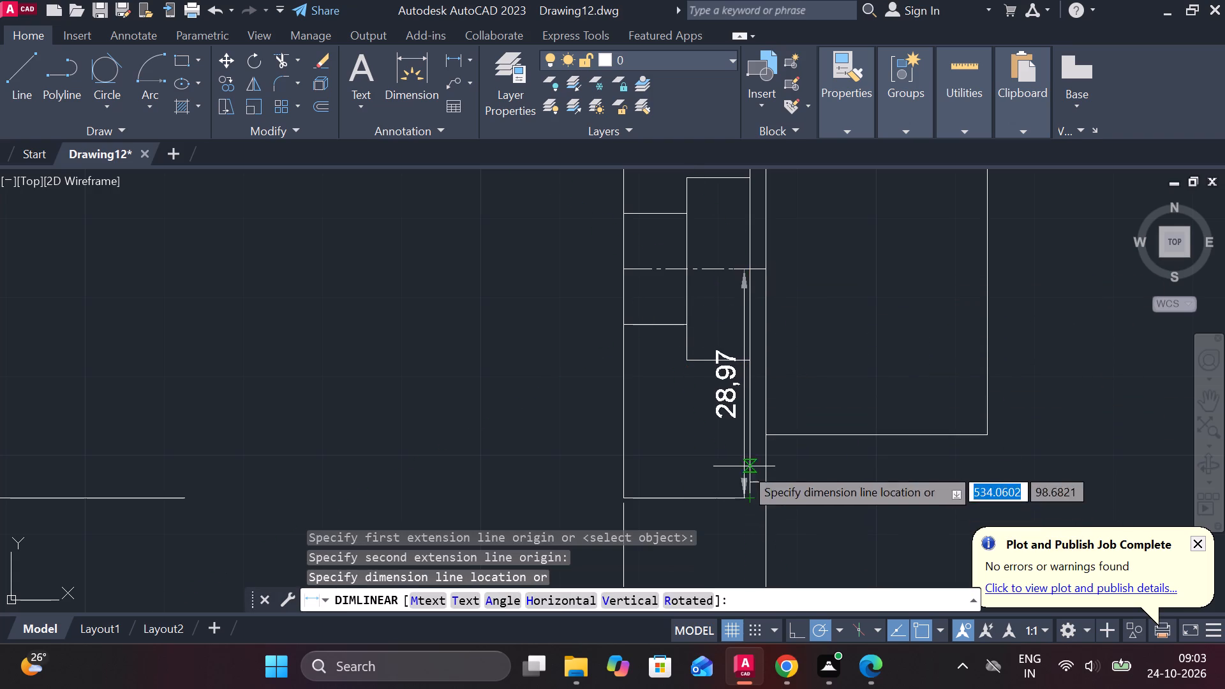
scroll(739, 454, down, 1)
scroll(690, 419, up, 1)
key(Escape)
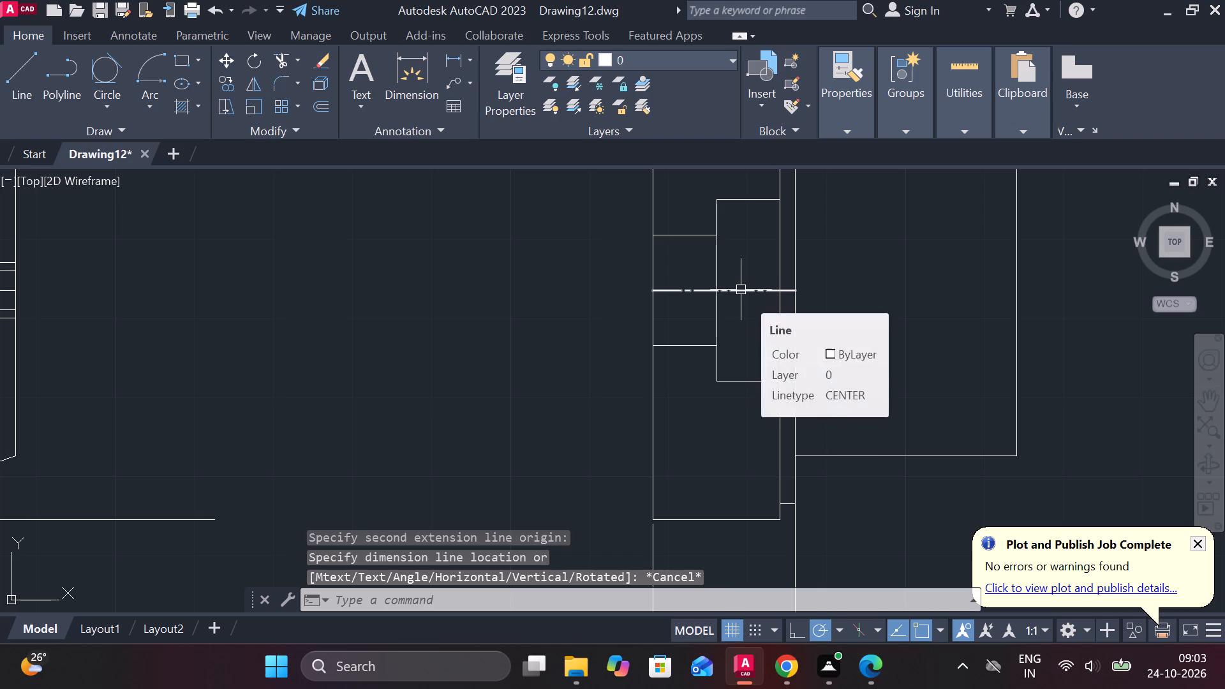
Draw a horizontal line about 17.6 long from the outer circle's top quadrant outward past the block's outer edge.
scroll(768, 304, down, 1)
scroll(806, 346, down, 1)
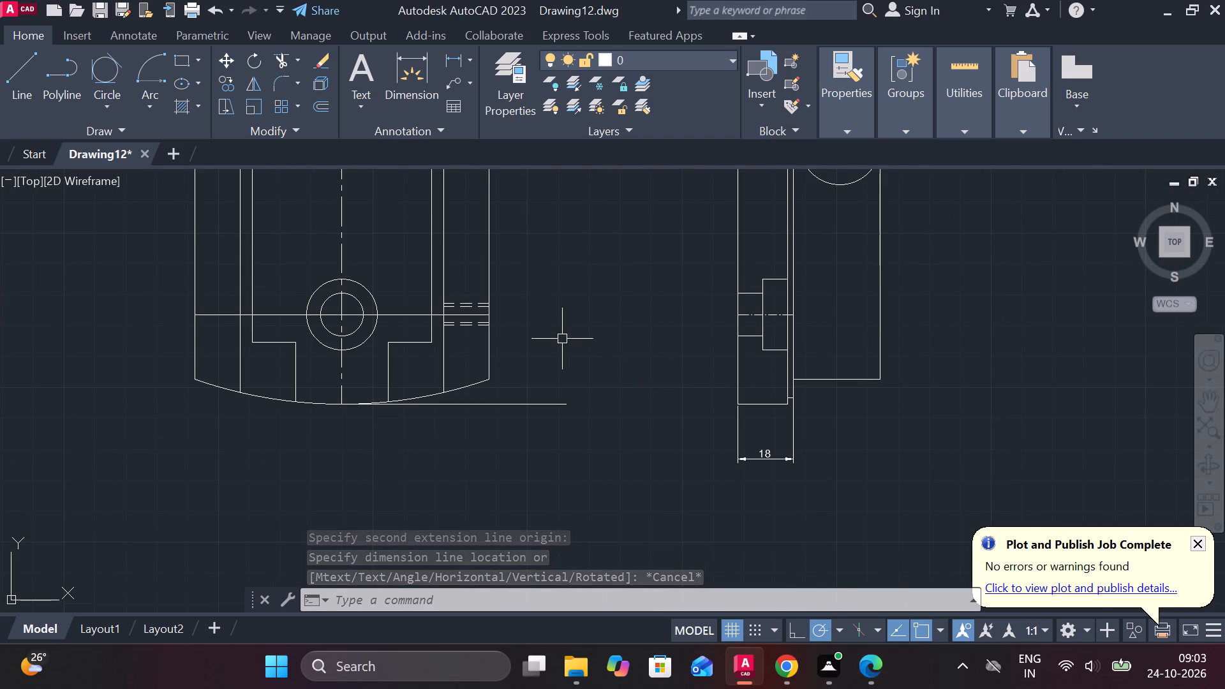
middle_drag(562, 338, 589, 394)
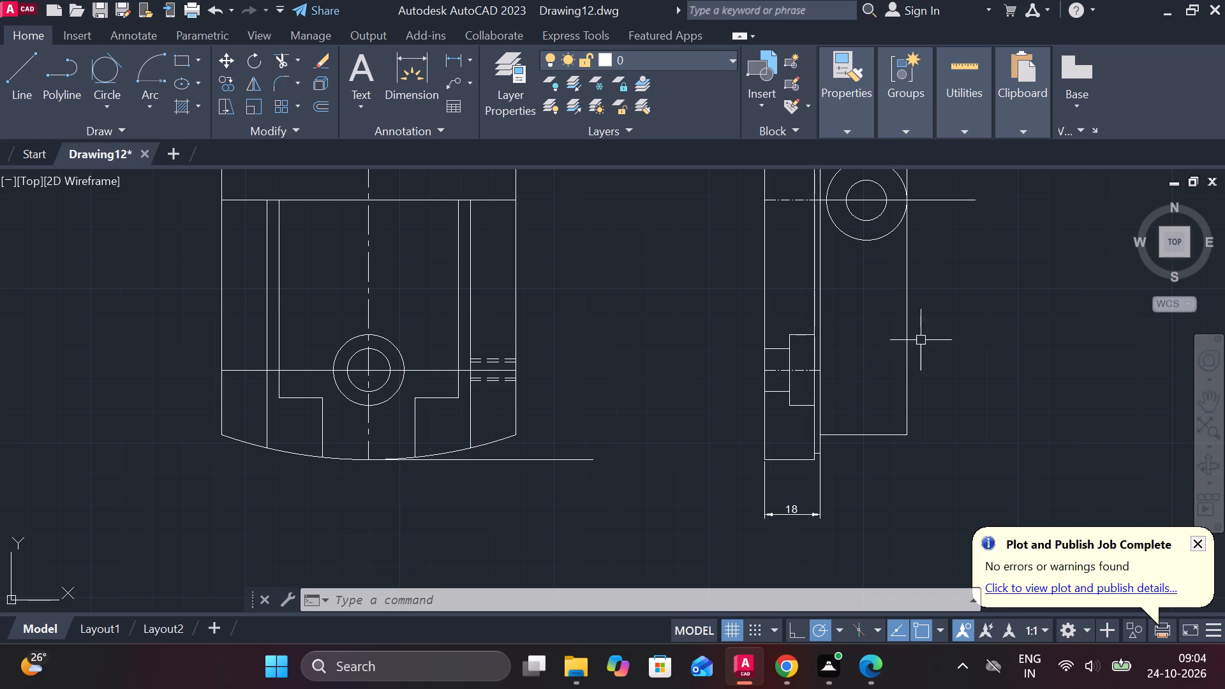
middle_drag(922, 341, 878, 475)
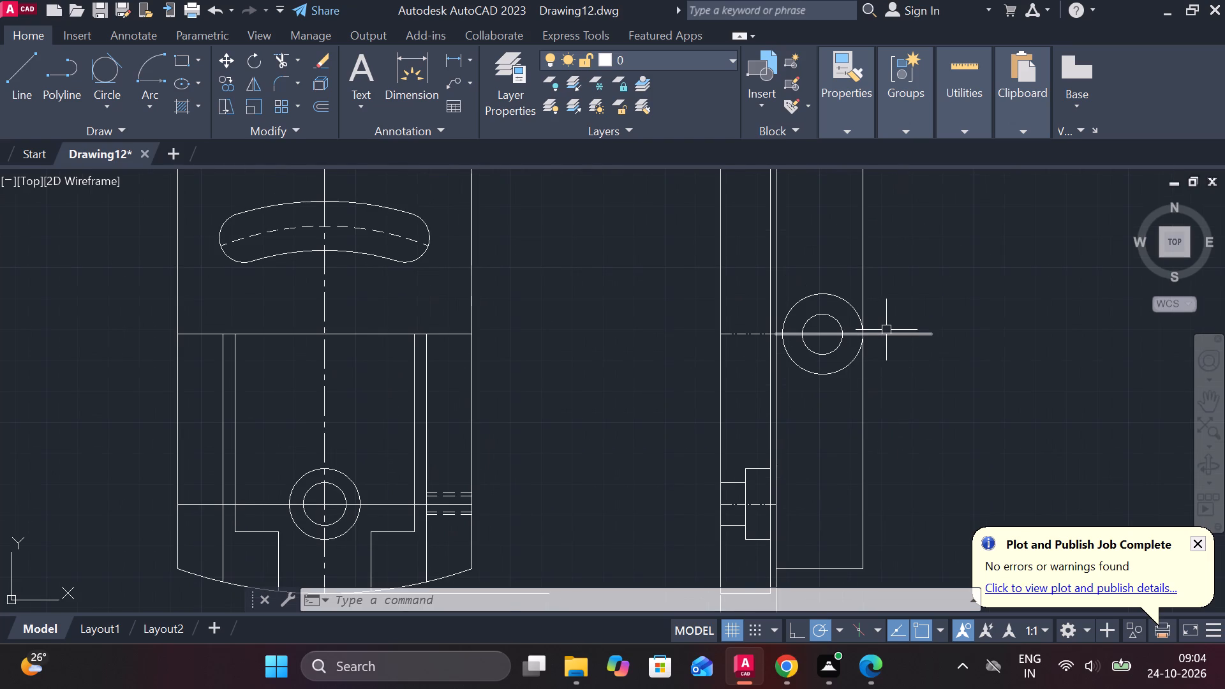
key(l)
key(Return)
scroll(872, 311, up, 2)
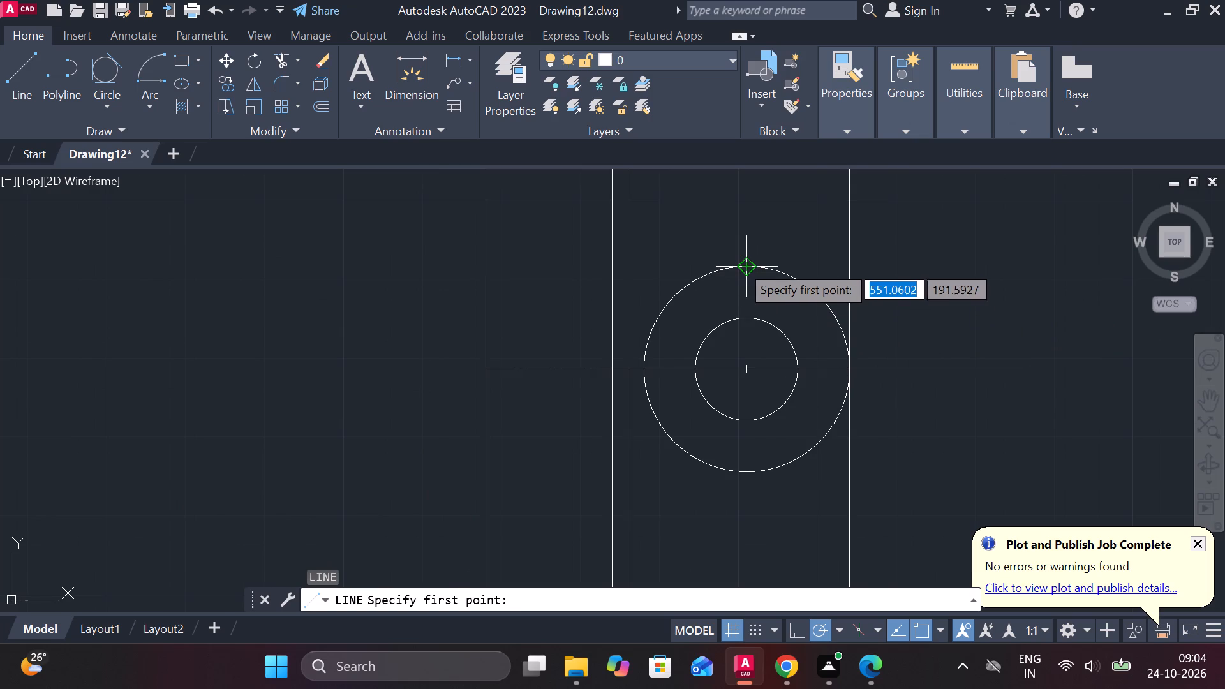
double_click(740, 264)
click(886, 270)
key(Escape)
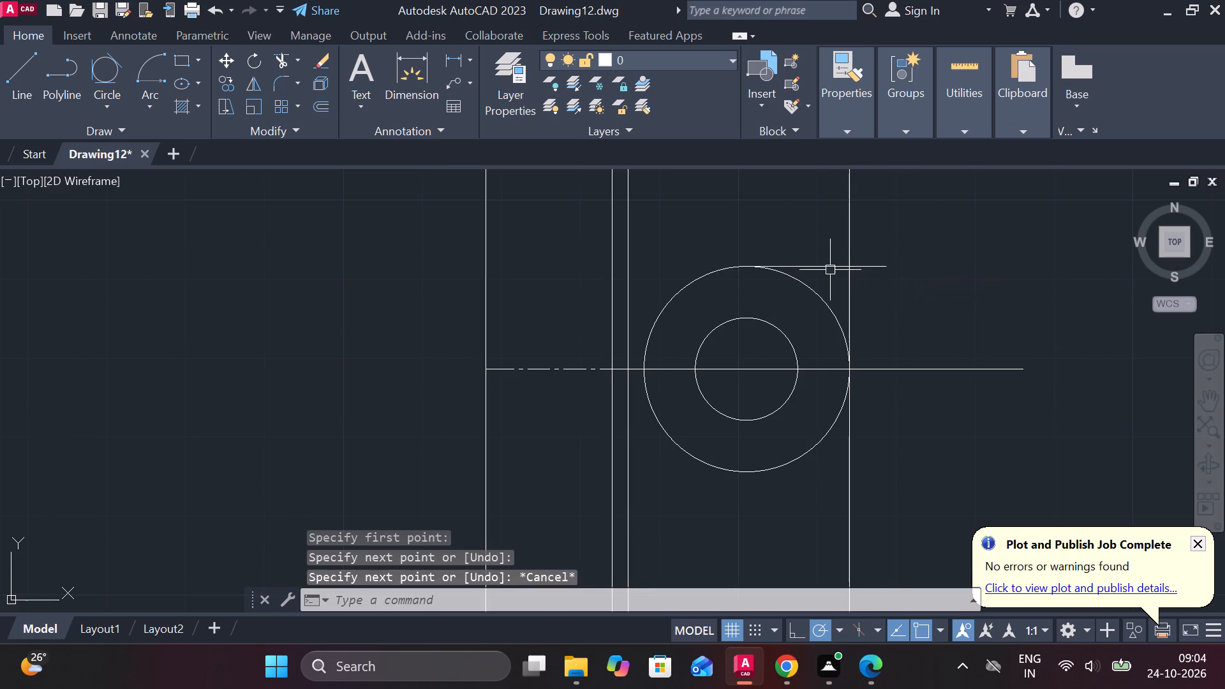
Lengthen the horizontal tangent line to about 38.3 so its inner end crosses the side view's thin strip.
click(824, 266)
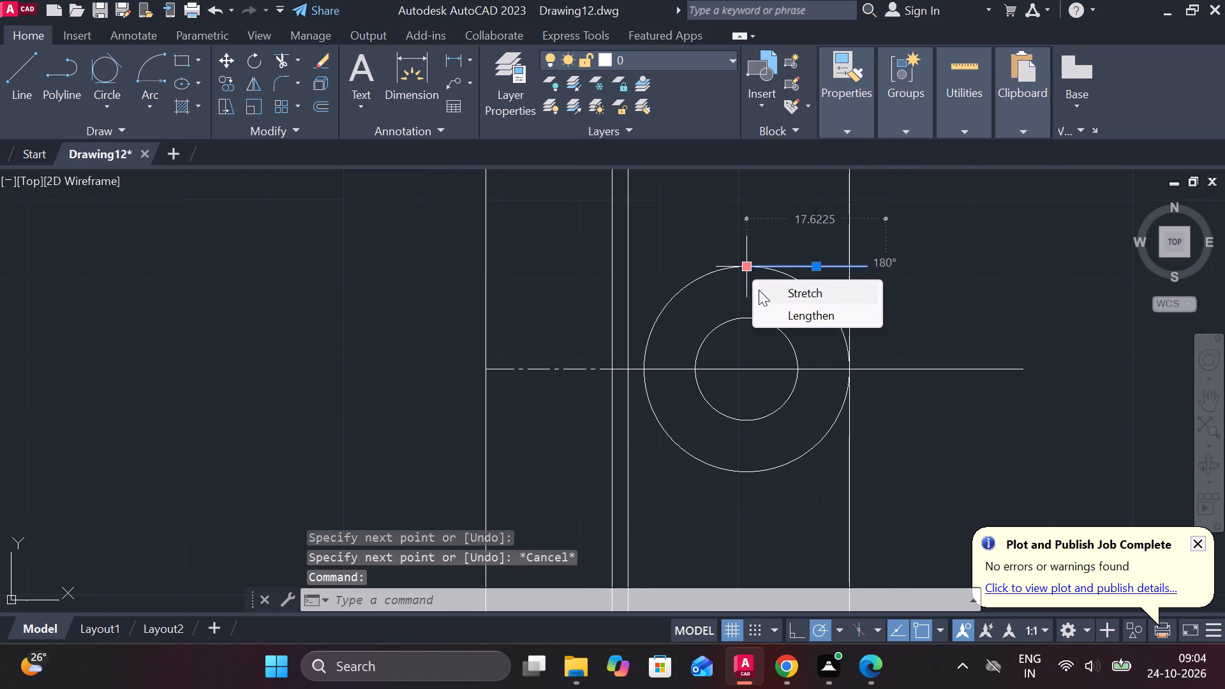
click(803, 325)
click(583, 288)
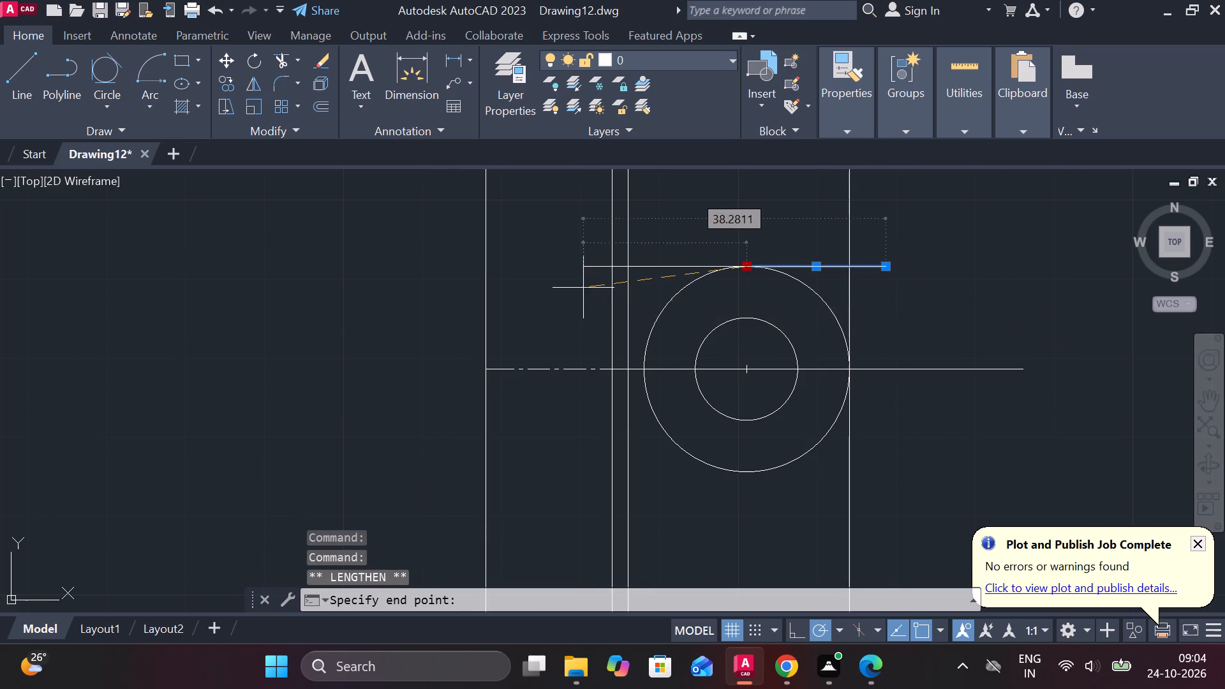
scroll(583, 288, down, 2)
key(Escape)
Trim the block's outer edge, tangent line and outer circle to leave a rounded outer top corner, ending the top at the strip's inner line.
text(TR)
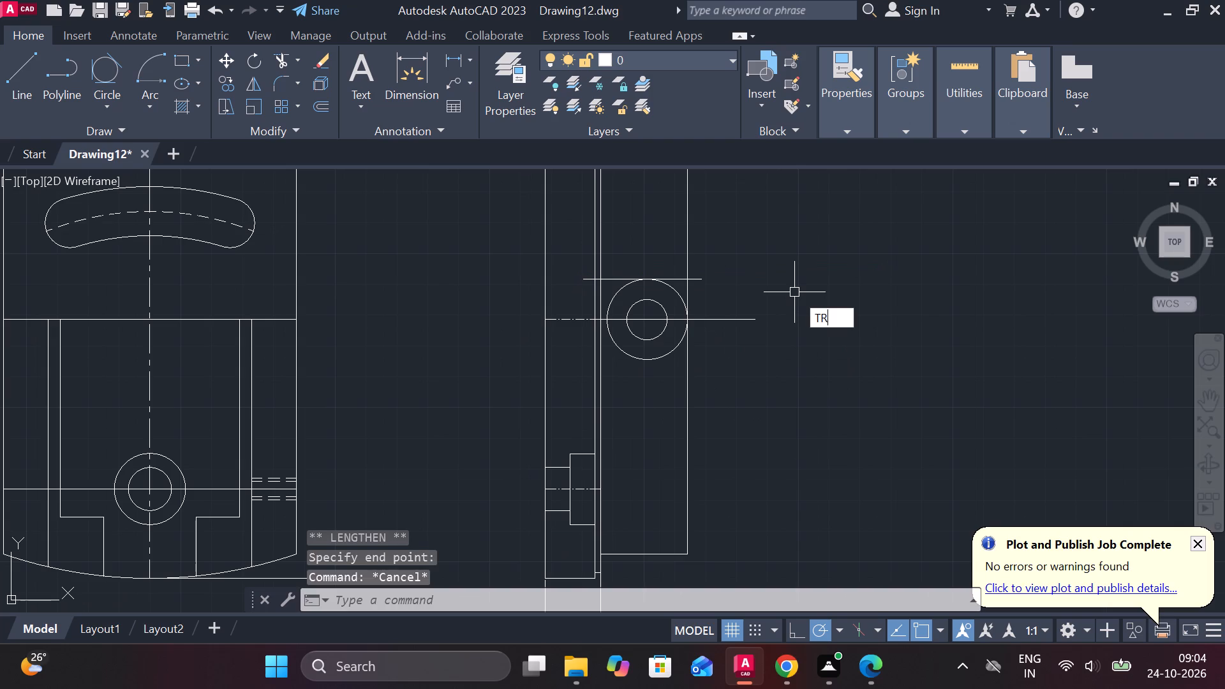
key(space)
click(686, 233)
click(694, 278)
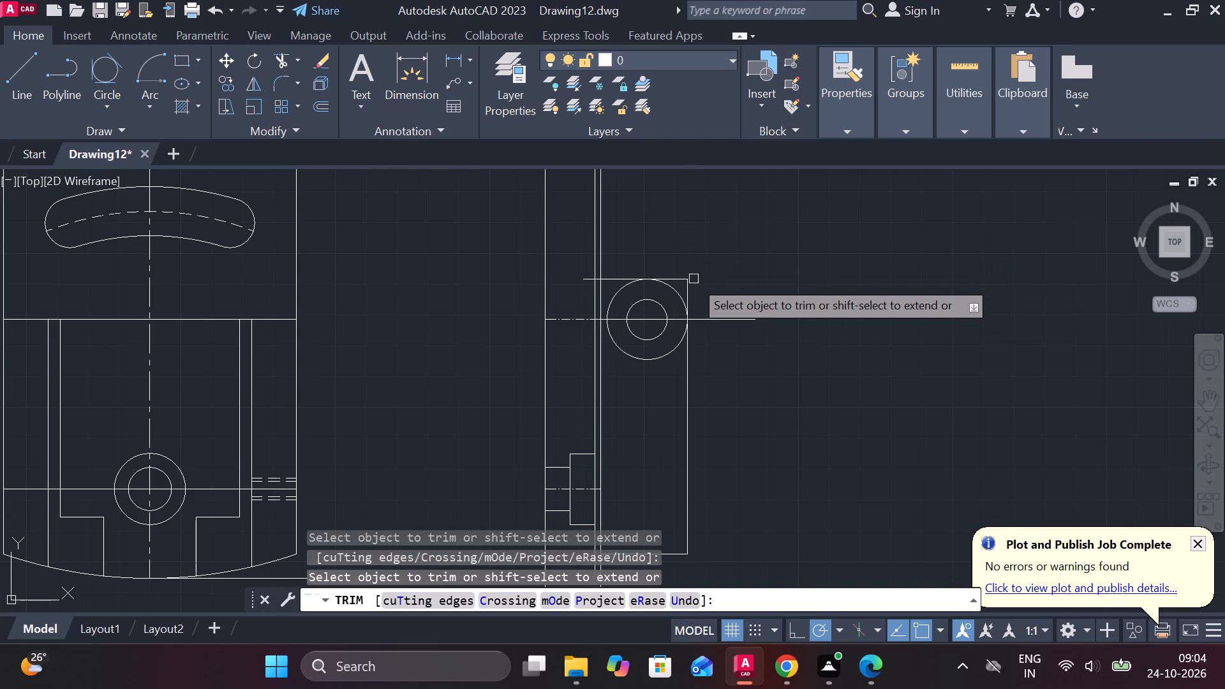
click(690, 279)
click(690, 286)
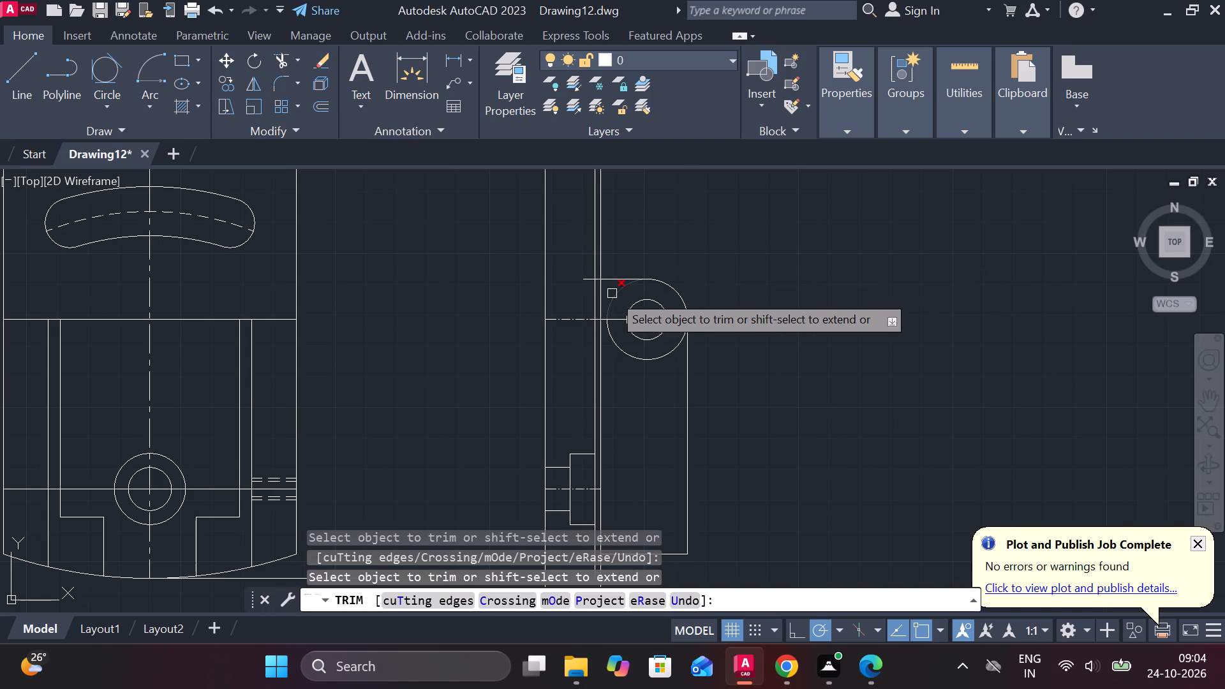
click(612, 293)
click(628, 354)
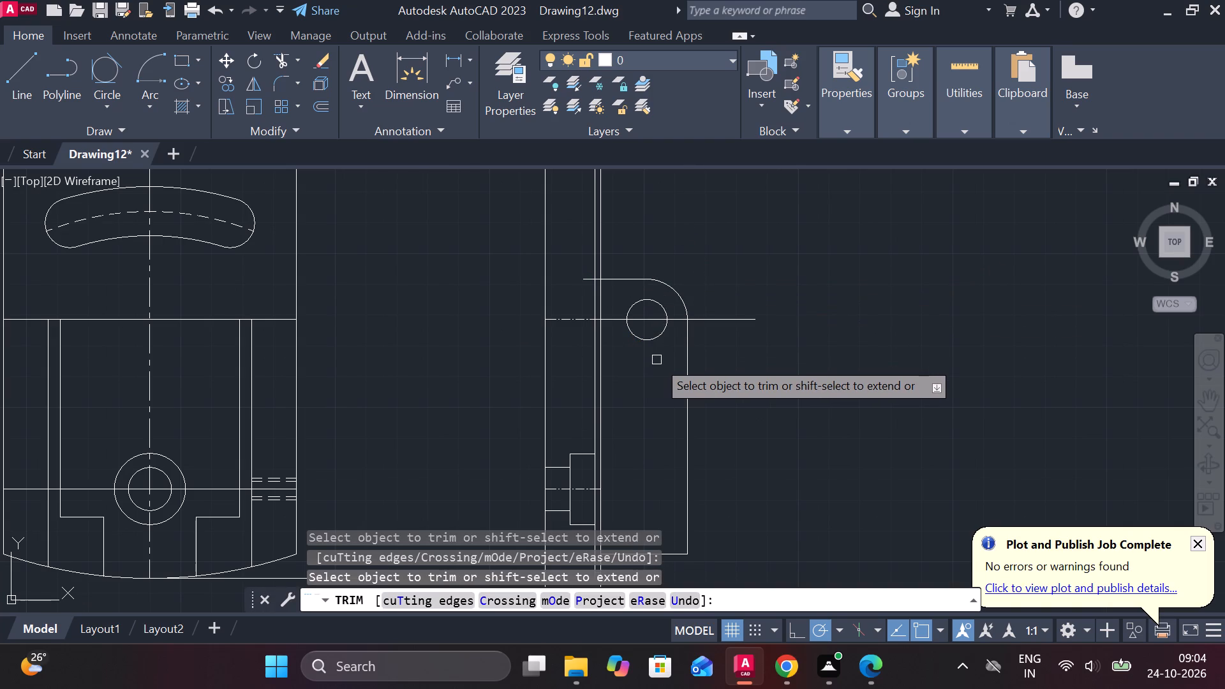
click(584, 276)
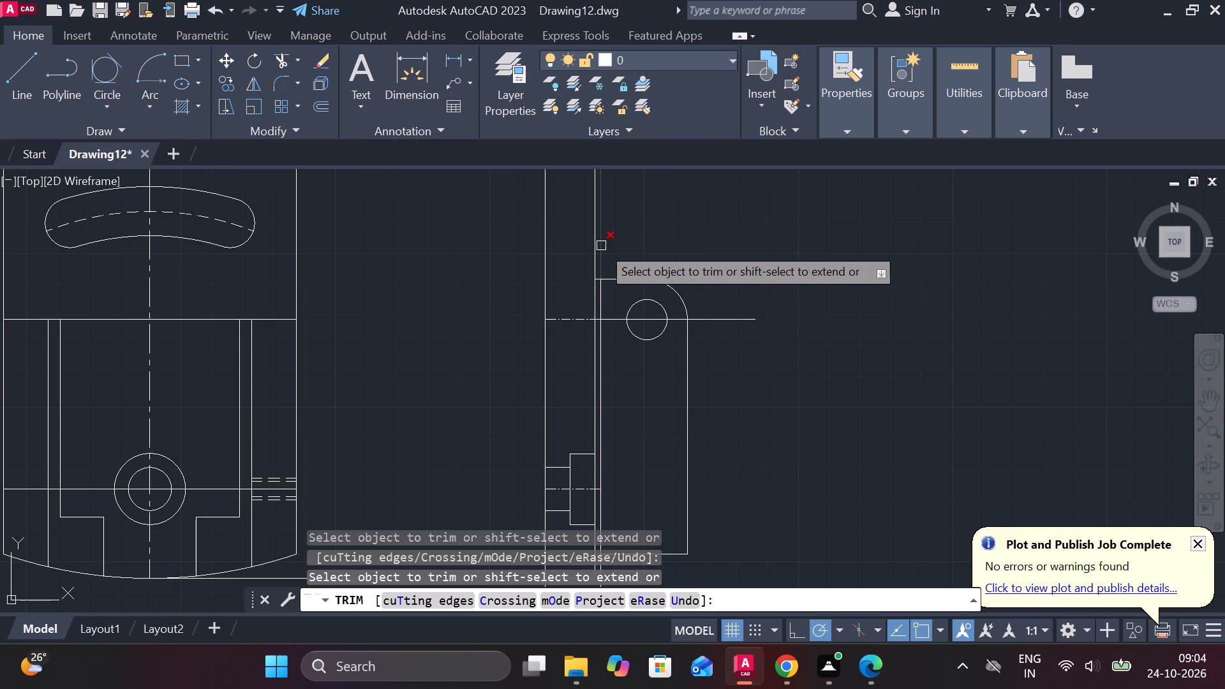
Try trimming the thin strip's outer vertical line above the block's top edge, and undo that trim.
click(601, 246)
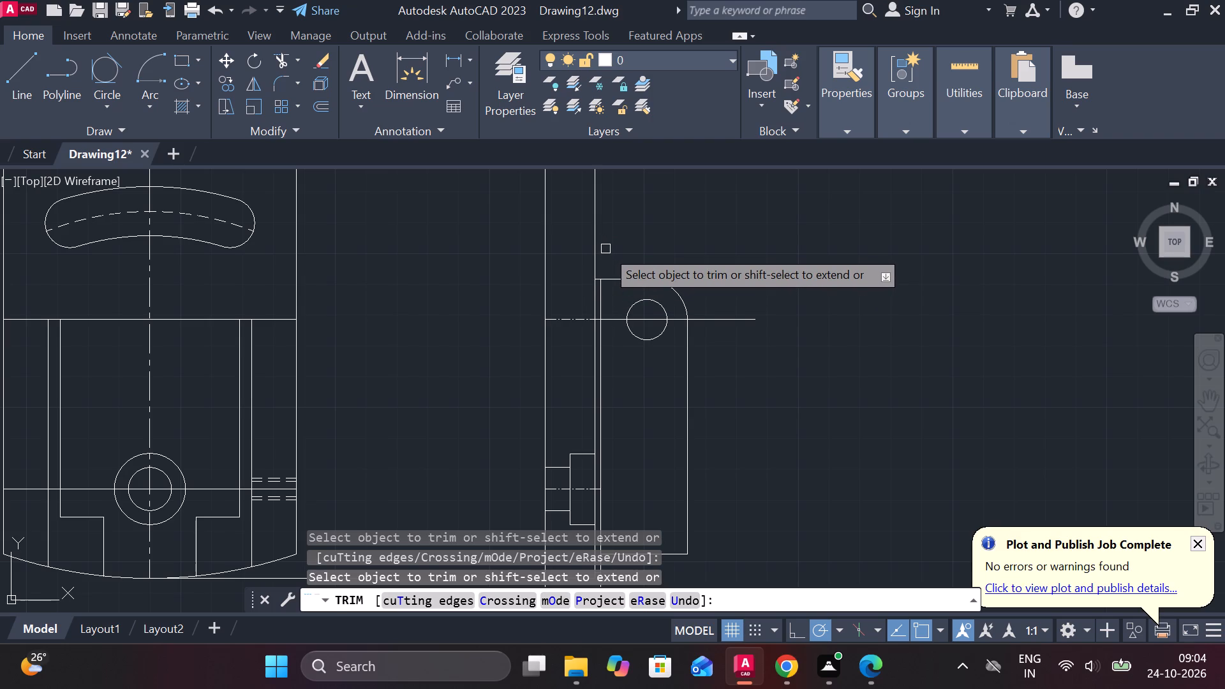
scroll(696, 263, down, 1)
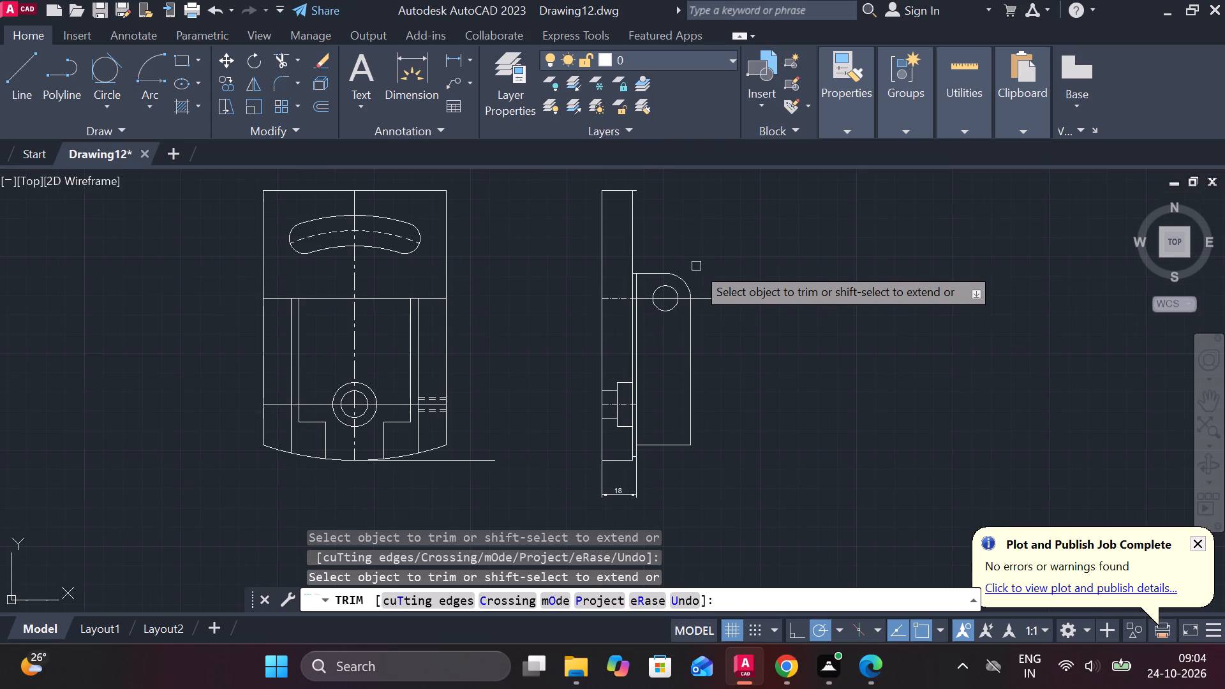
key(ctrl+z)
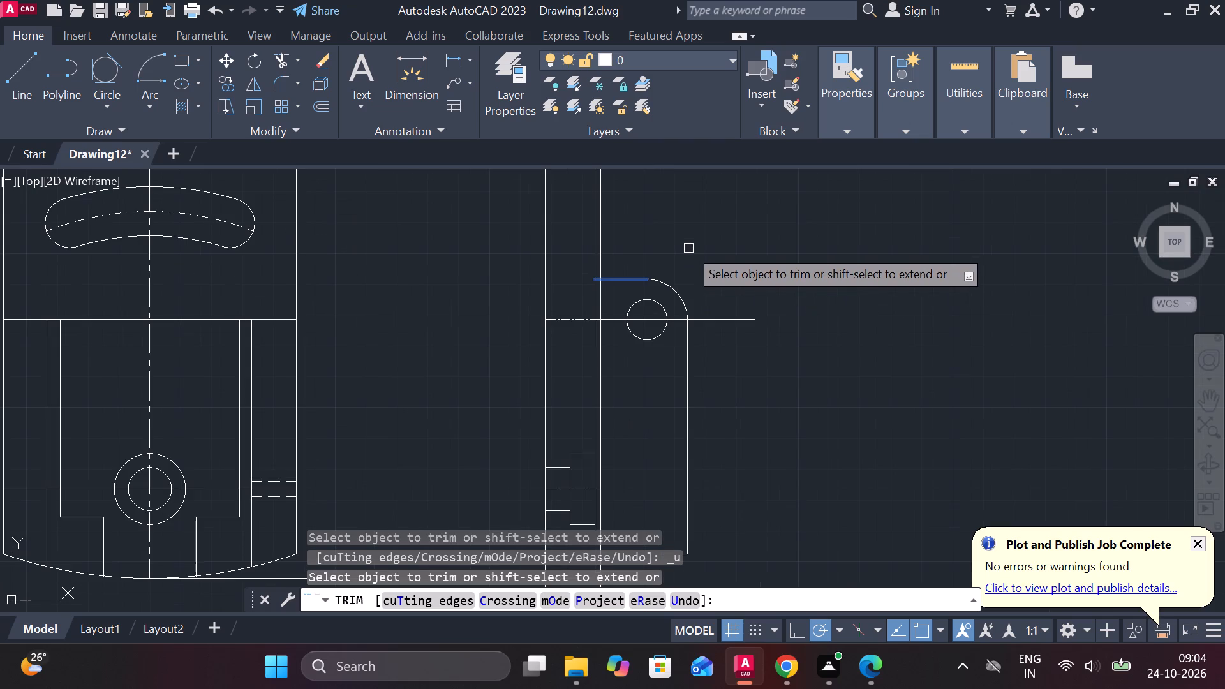
Trim the thin strip's inner vertical line above the block's top edge in the side view.
scroll(688, 248, down, 1)
scroll(653, 487, up, 1)
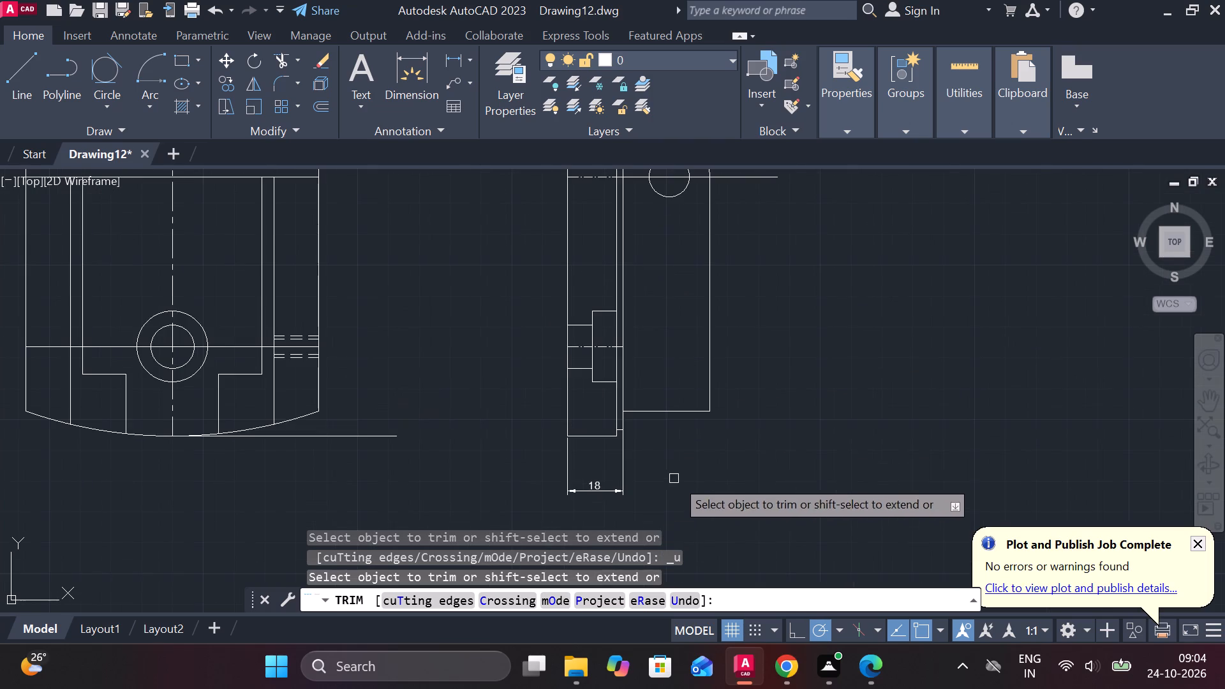
scroll(753, 451, down, 1)
middle_drag(759, 422, 746, 545)
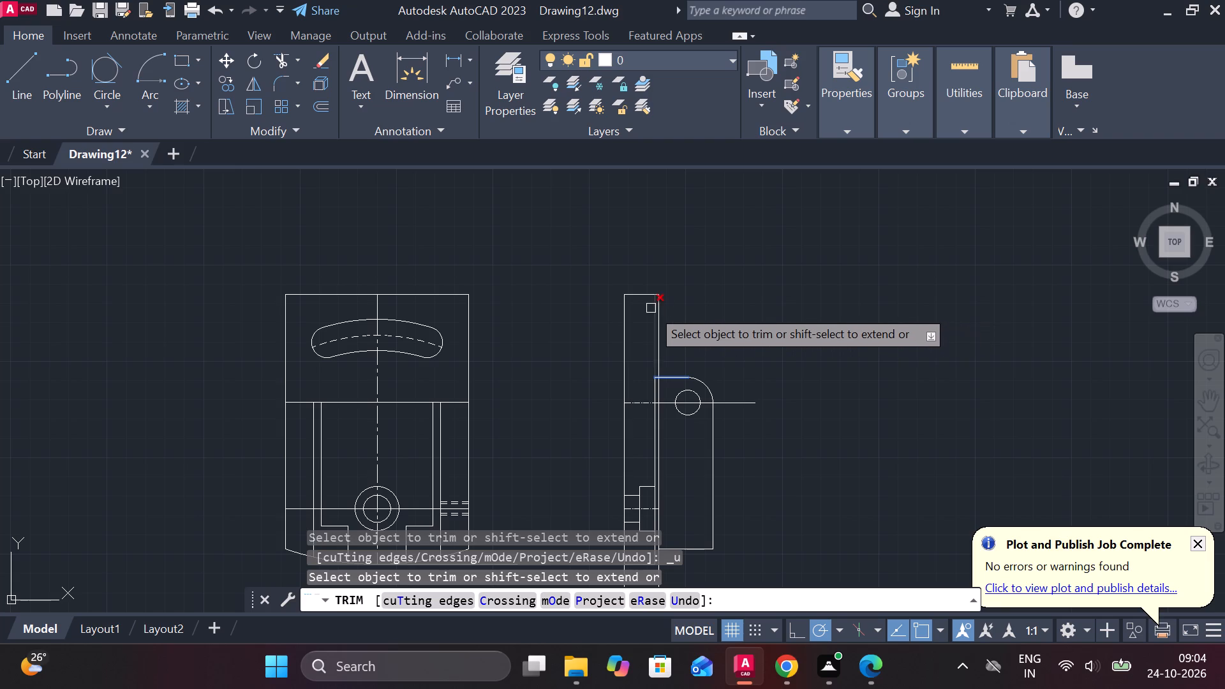
scroll(650, 300, up, 3)
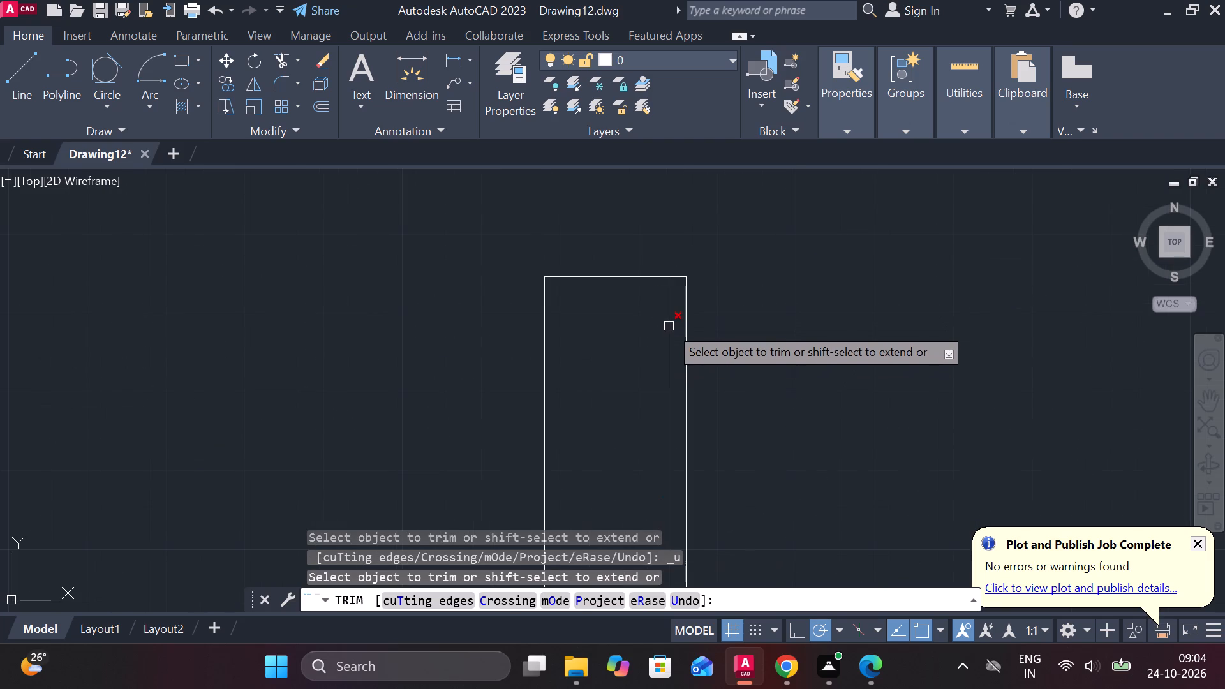
click(669, 326)
scroll(783, 330, down, 2)
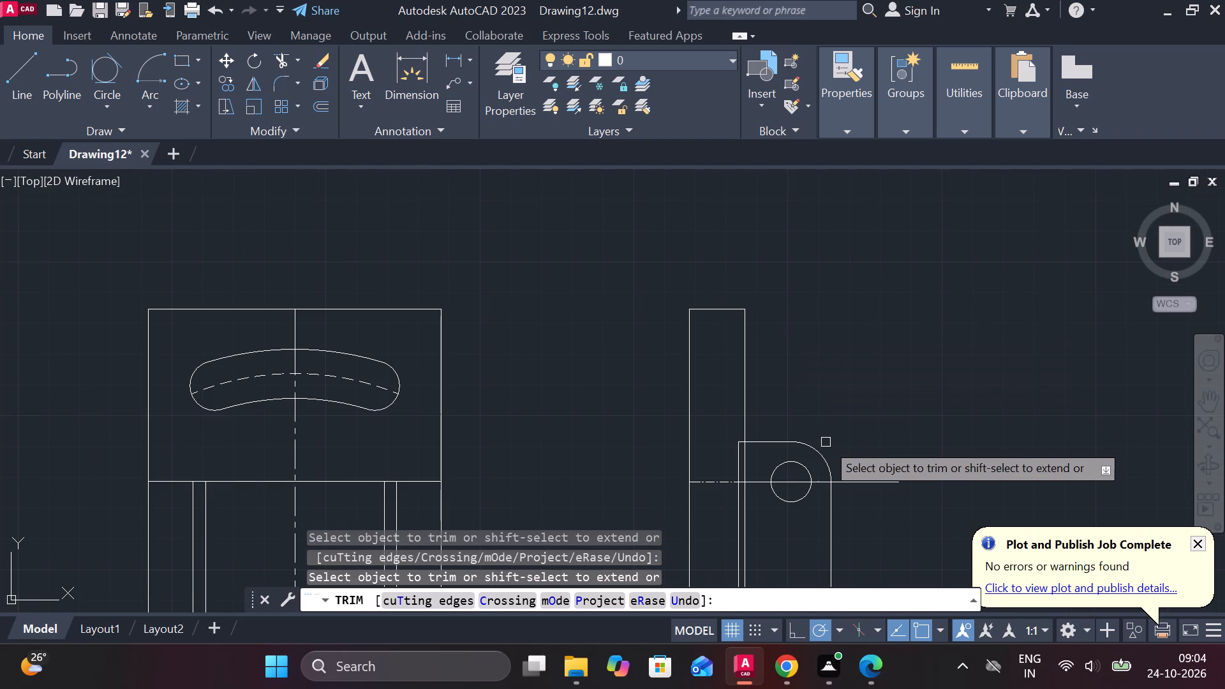
scroll(826, 442, down, 1)
middle_drag(852, 469, 827, 425)
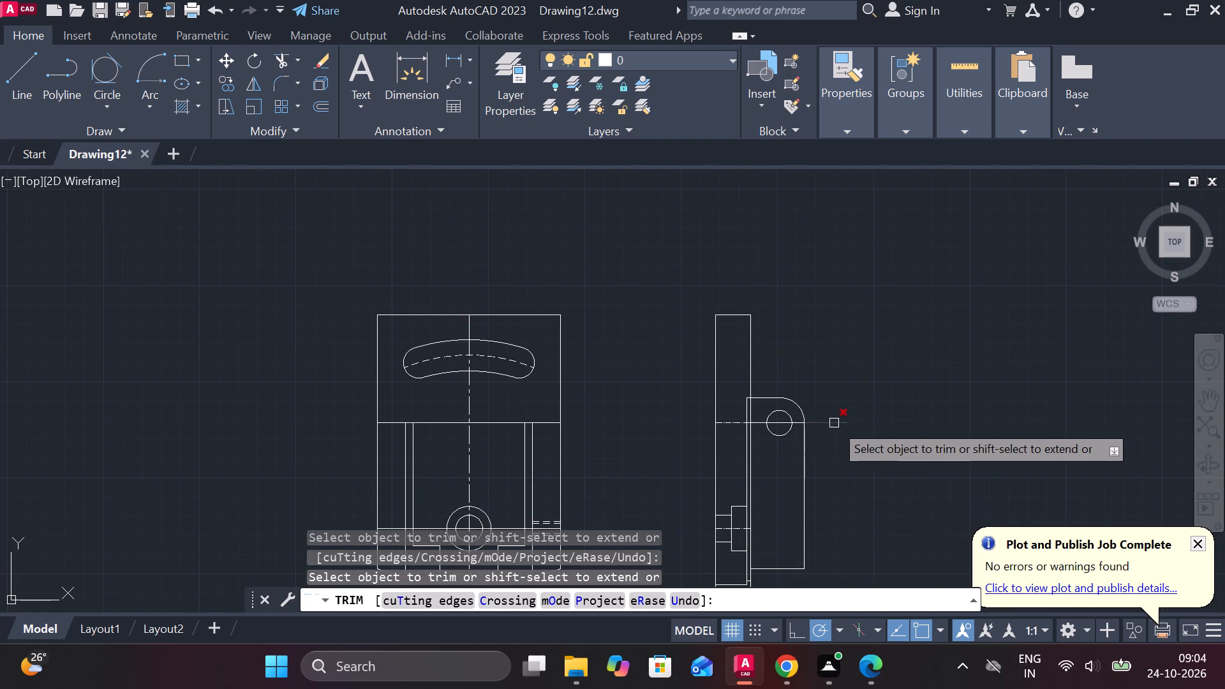
key(Escape)
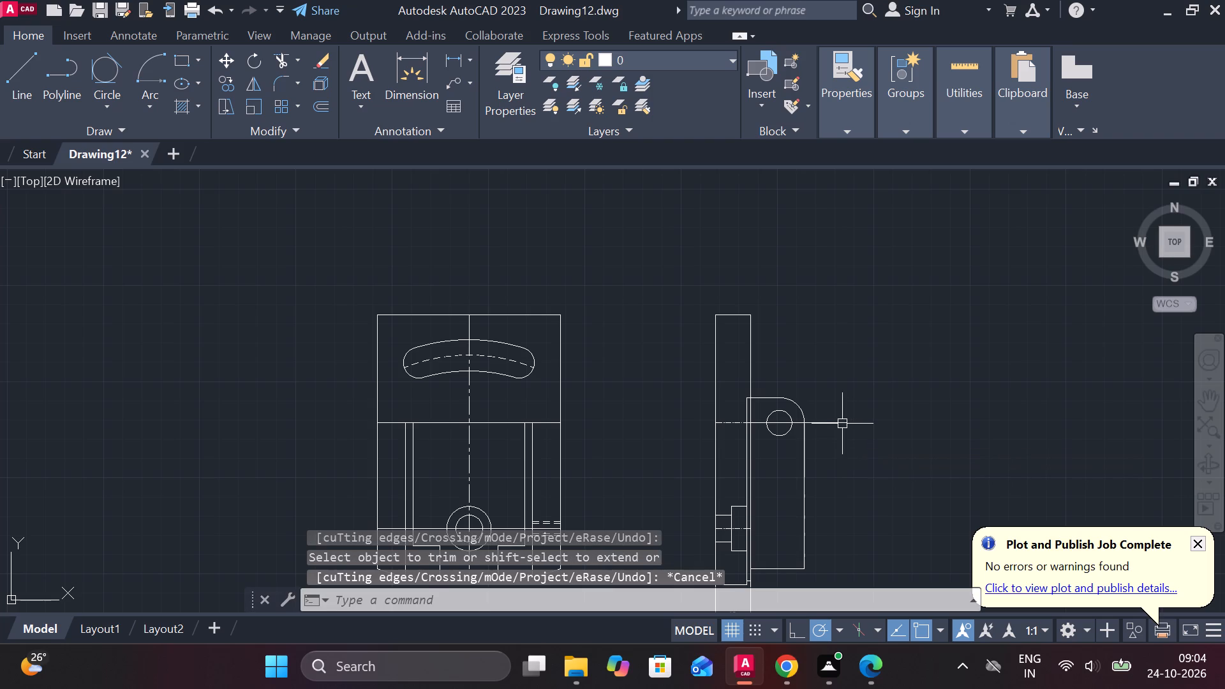
Change the linetype of the horizontal line through the block's upper hole to CENTER.
click(841, 424)
click(847, 137)
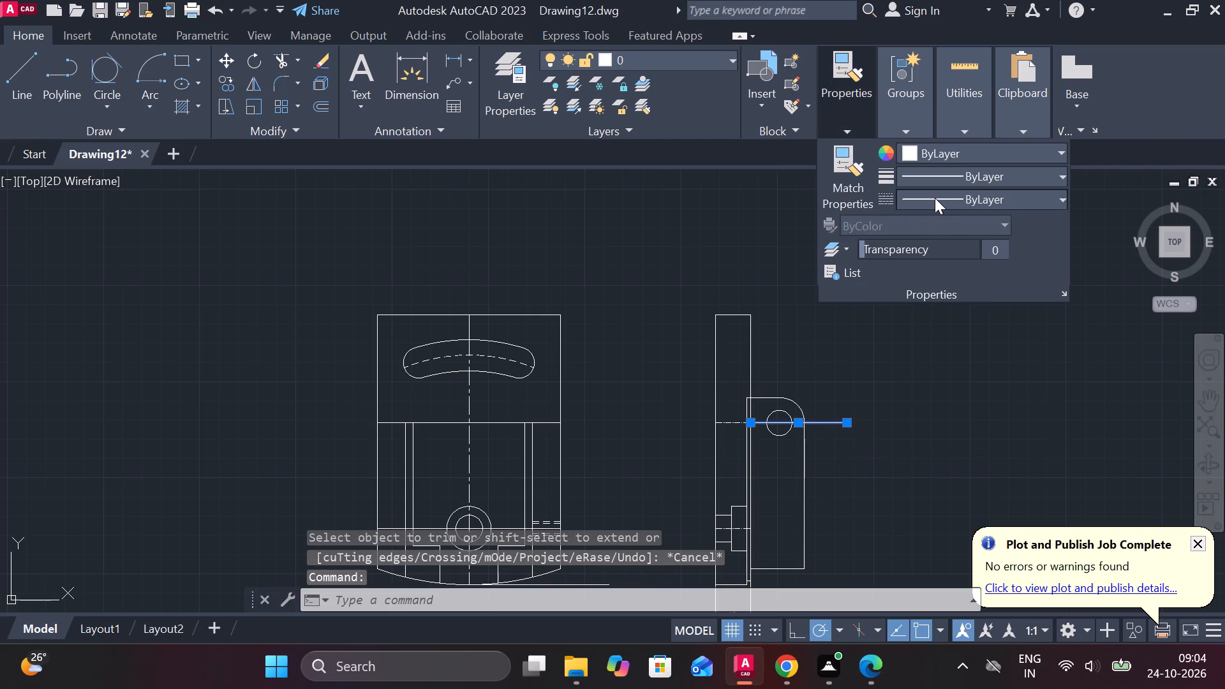
click(935, 198)
click(926, 273)
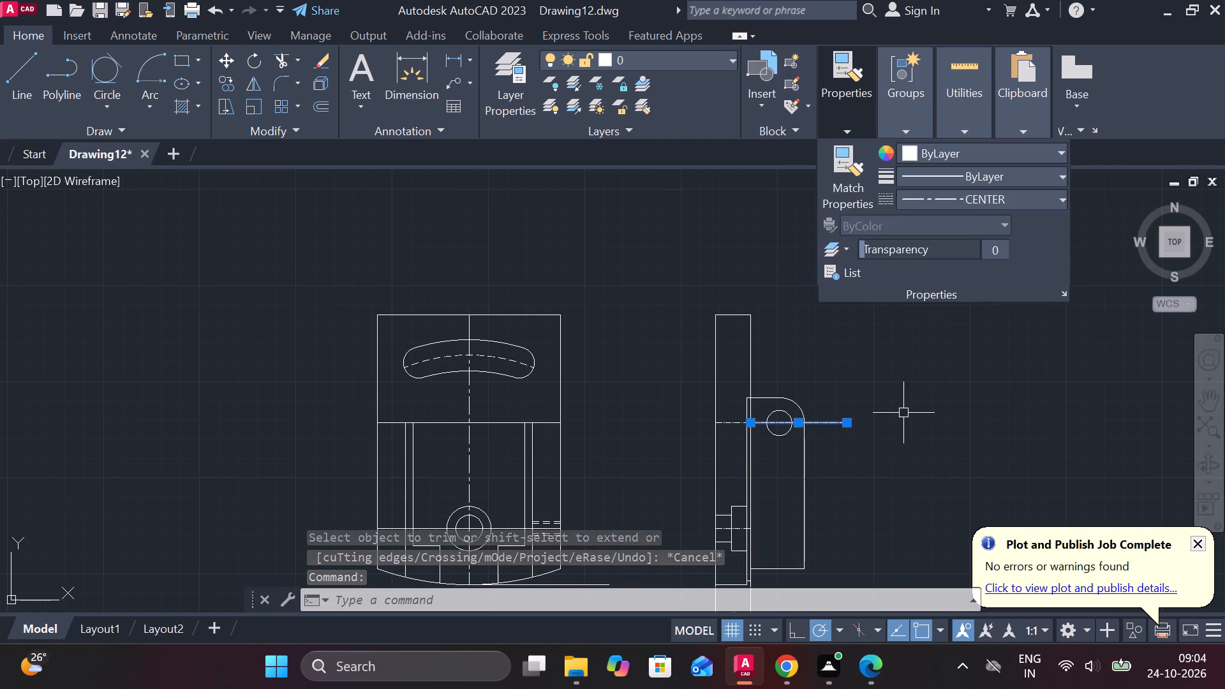
key(Escape)
Stretch the side view's lower centre line horizontally past the block's outer edge, to about 64.8 long.
scroll(885, 422, down, 1)
scroll(880, 448, up, 1)
middle_drag(869, 466, 771, 409)
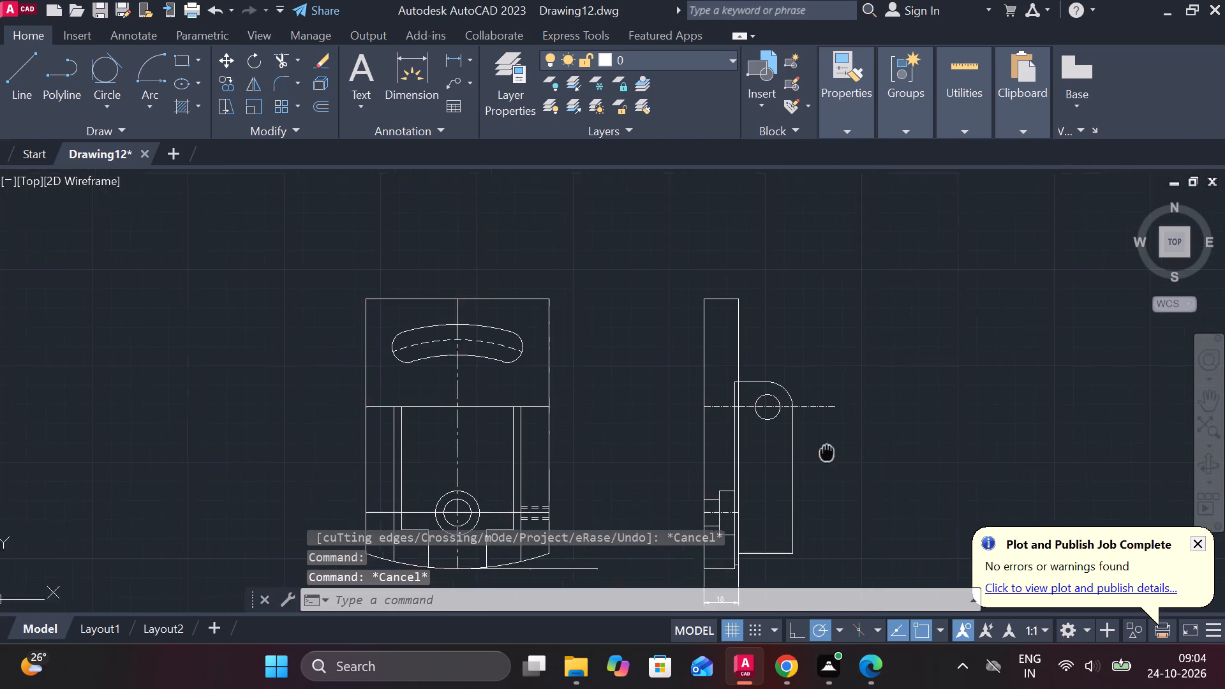
middle_drag(771, 409, 754, 381)
scroll(706, 415, up, 1)
click(570, 434)
key(Escape)
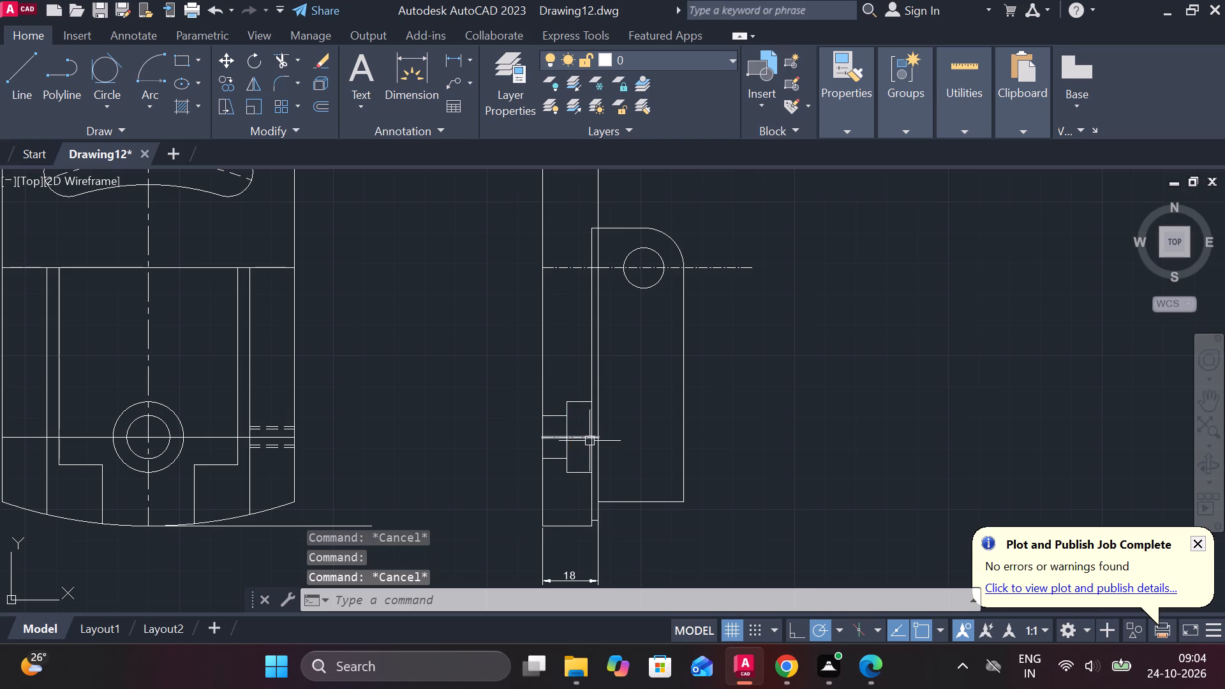
click(585, 438)
click(600, 438)
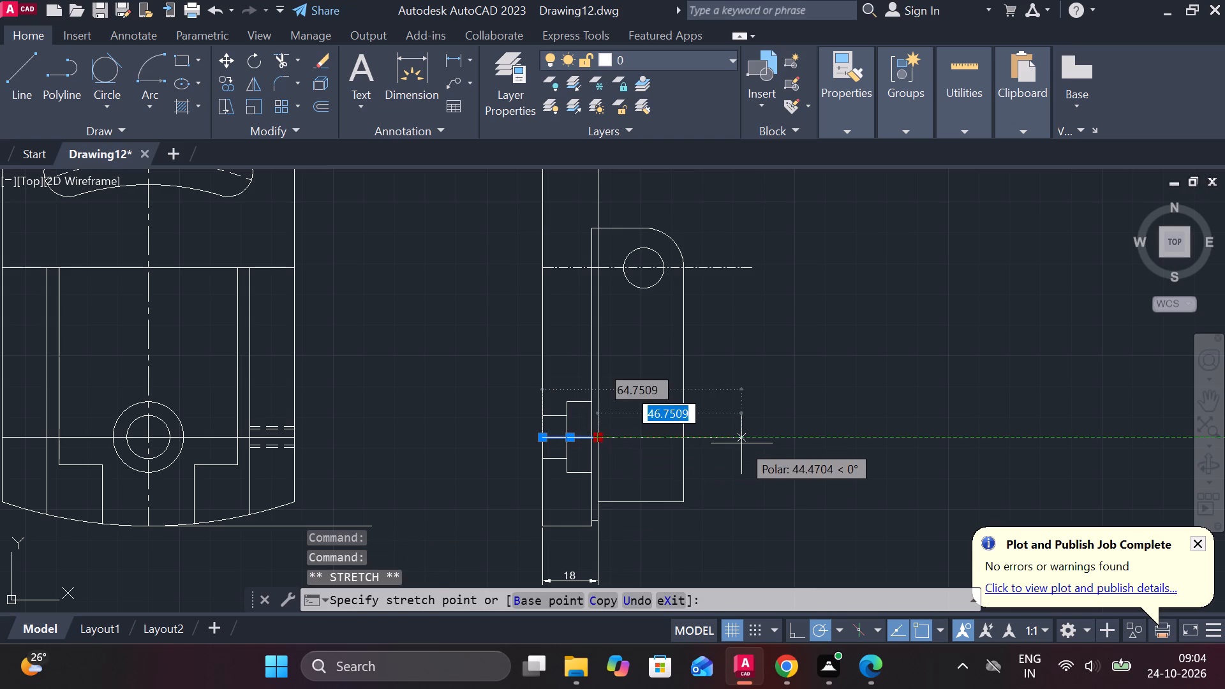
click(741, 443)
key(Escape)
Draw a vertical line from the upper hole's centre down past the lower centre line, ending short of the block's bottom edge.
key(l)
key(Return)
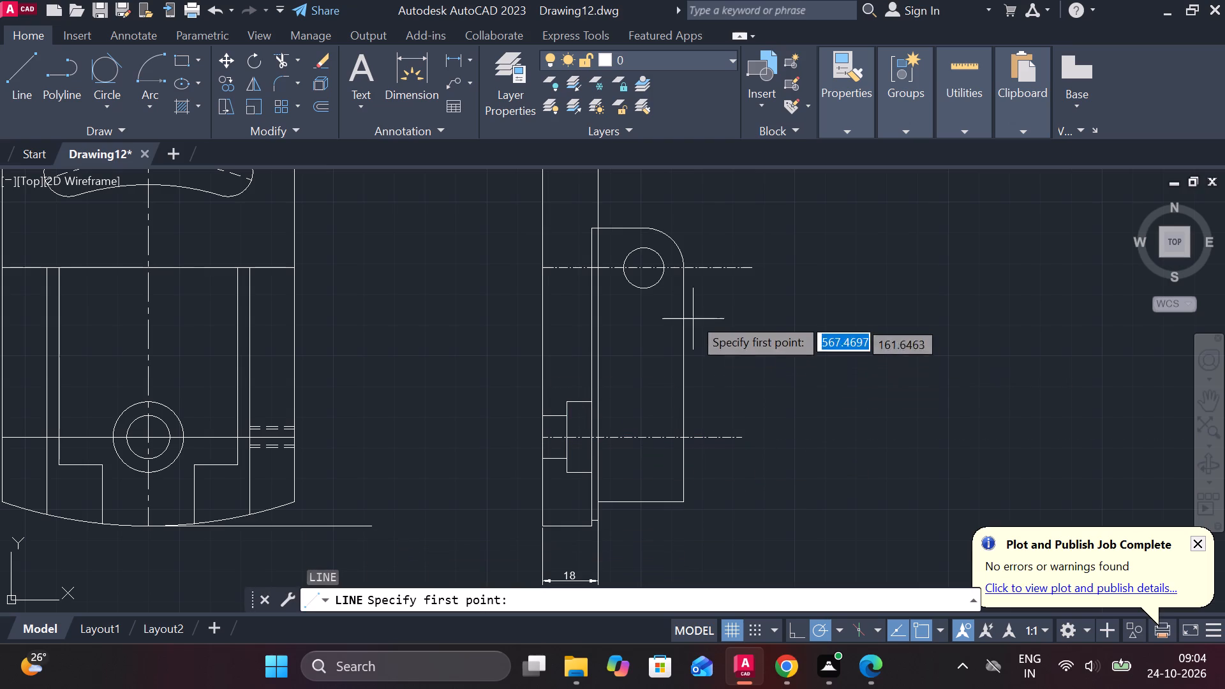
click(646, 268)
click(646, 467)
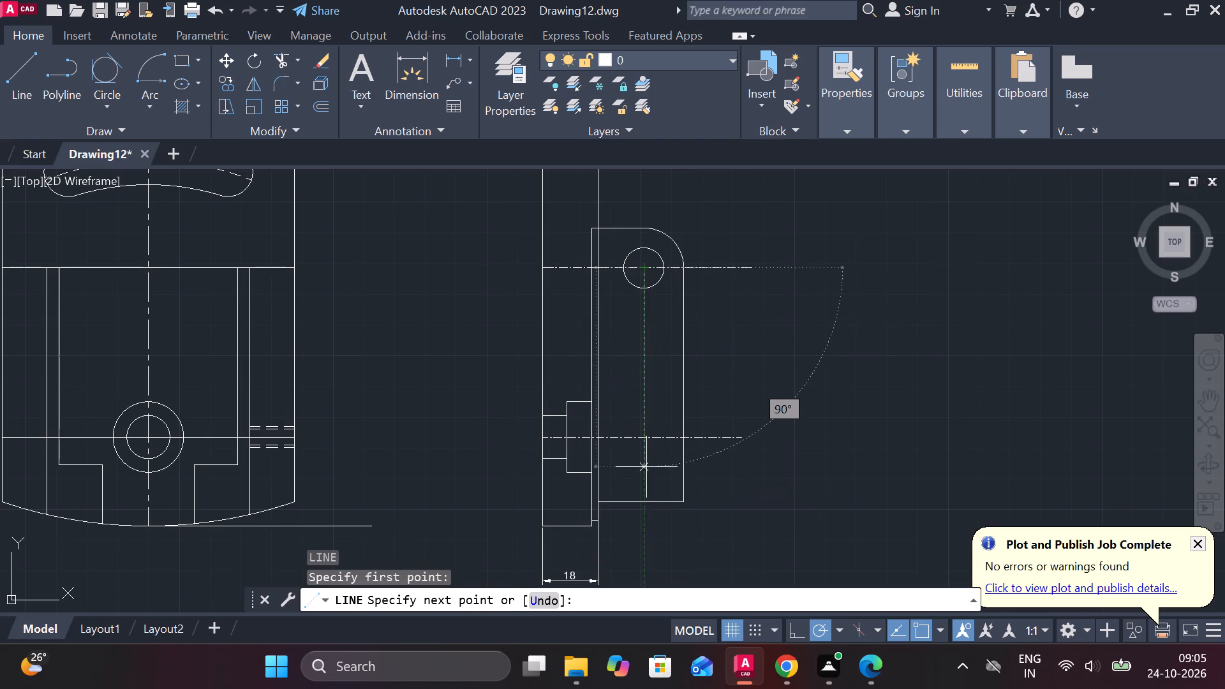
key(Escape)
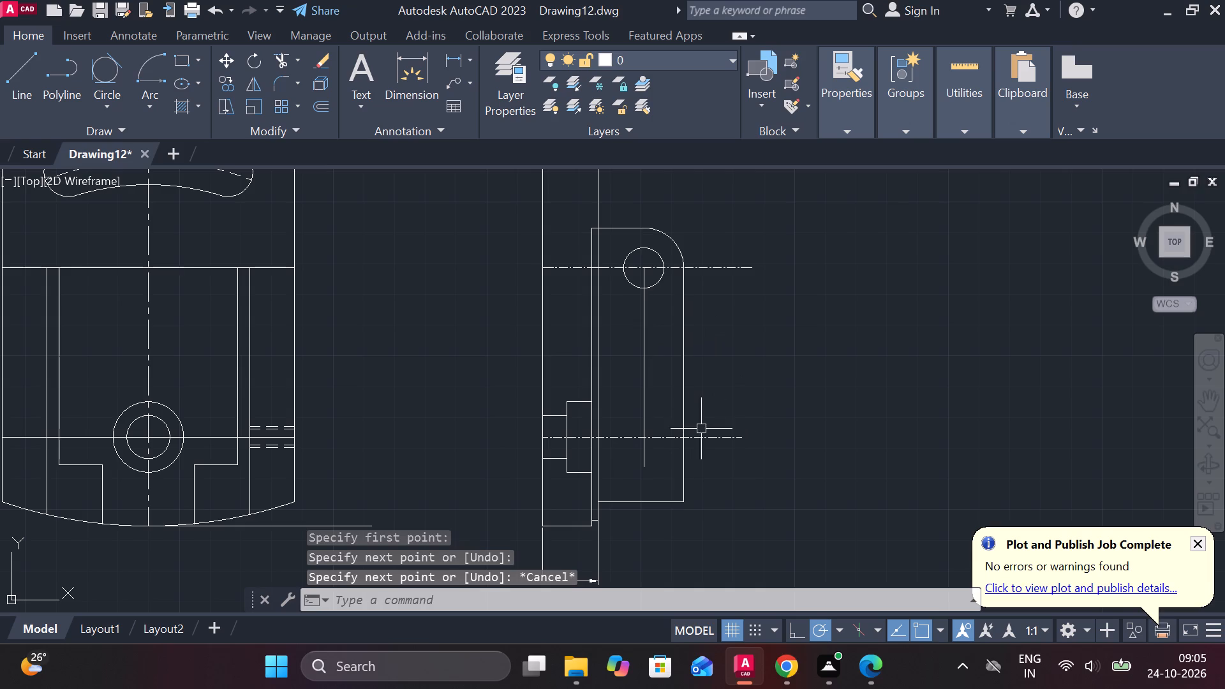
Stretch the upper end of the block's vertical line straight up to just above the block's top edge.
click(643, 326)
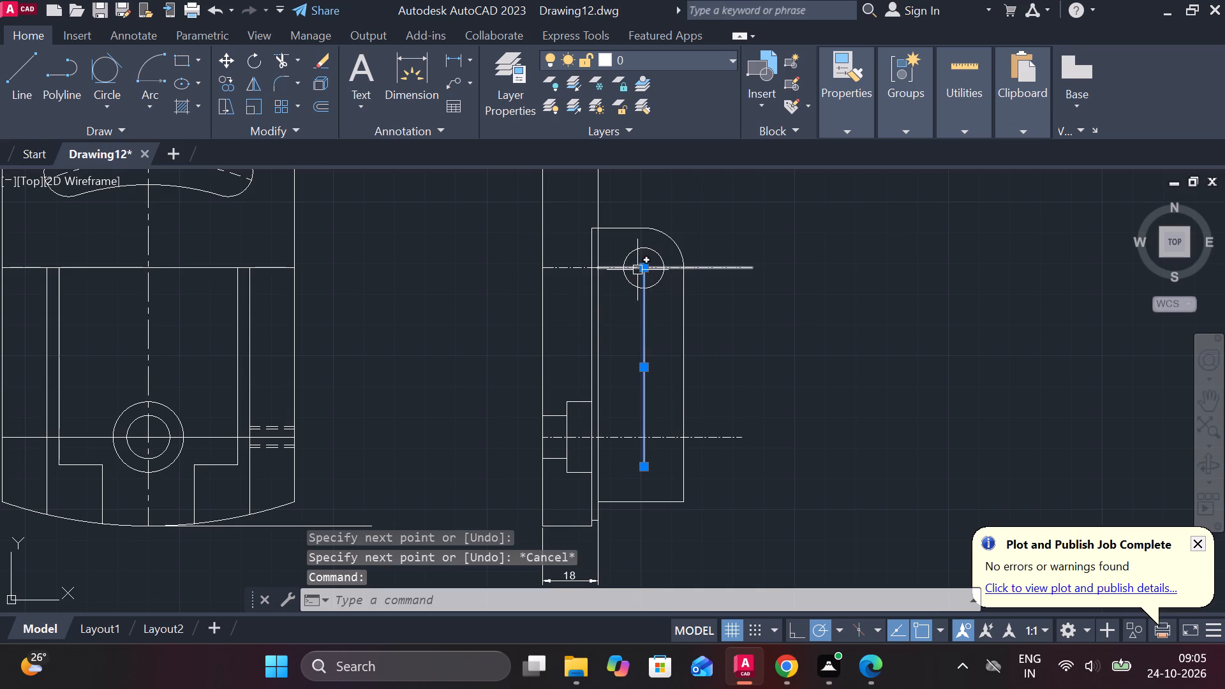
click(641, 270)
click(644, 214)
key(Escape)
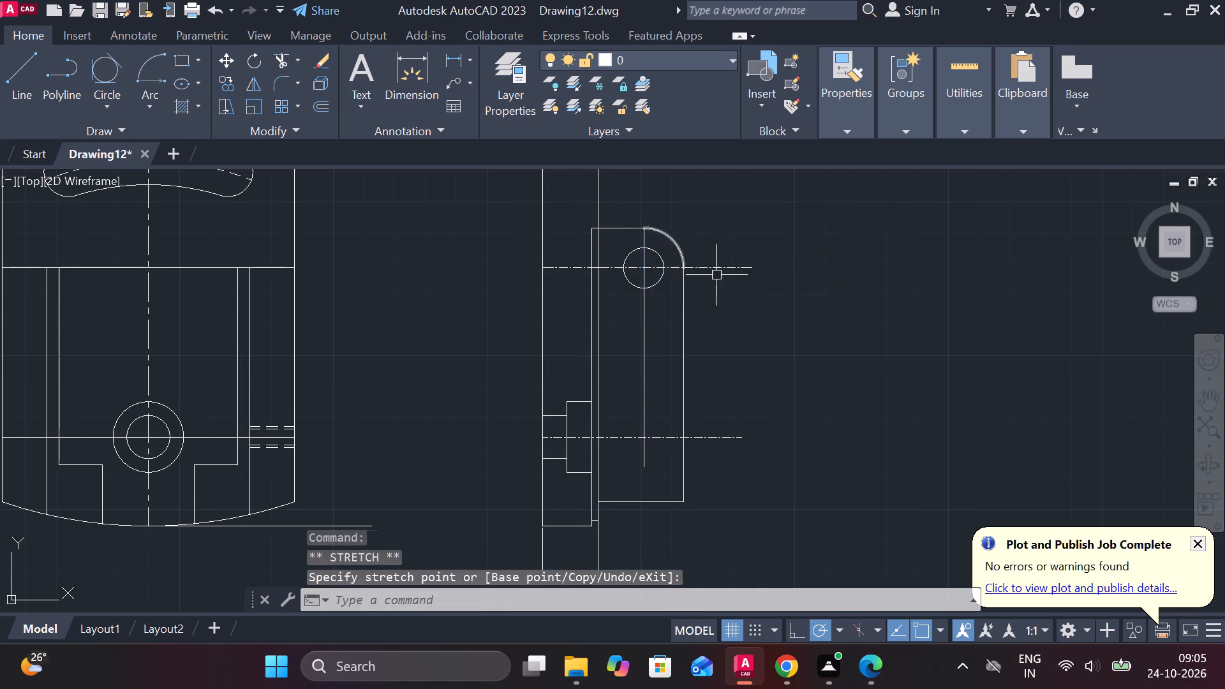
click(643, 239)
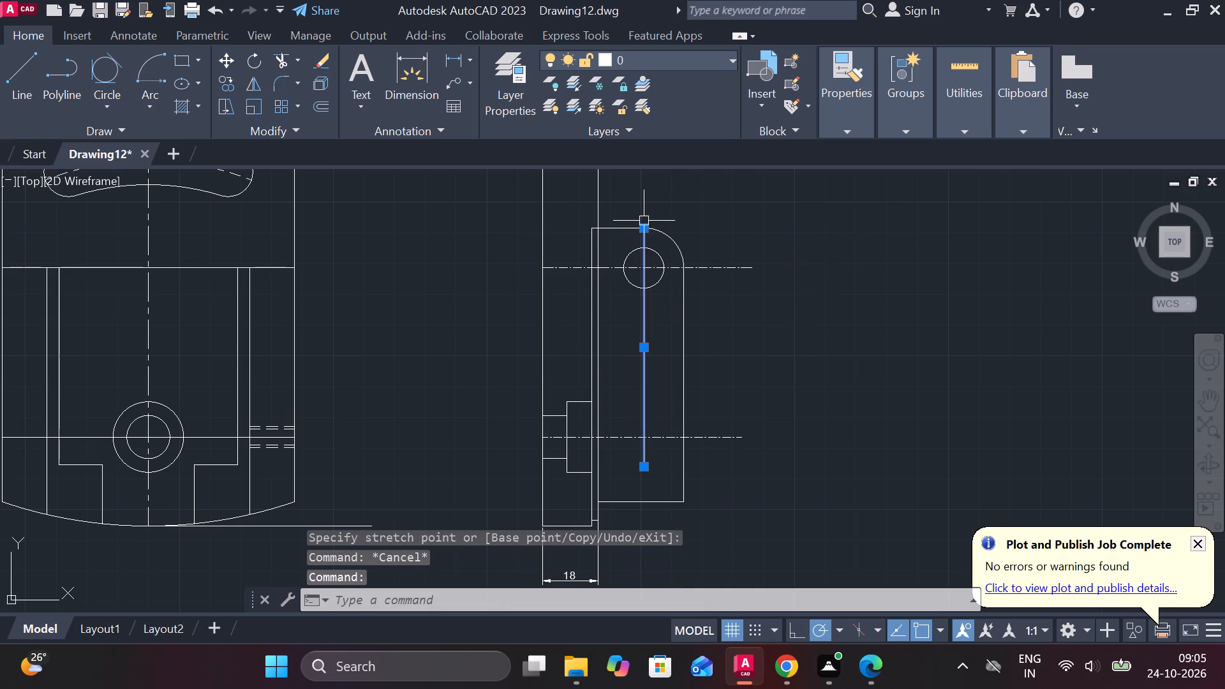
click(644, 232)
click(644, 204)
key(Escape)
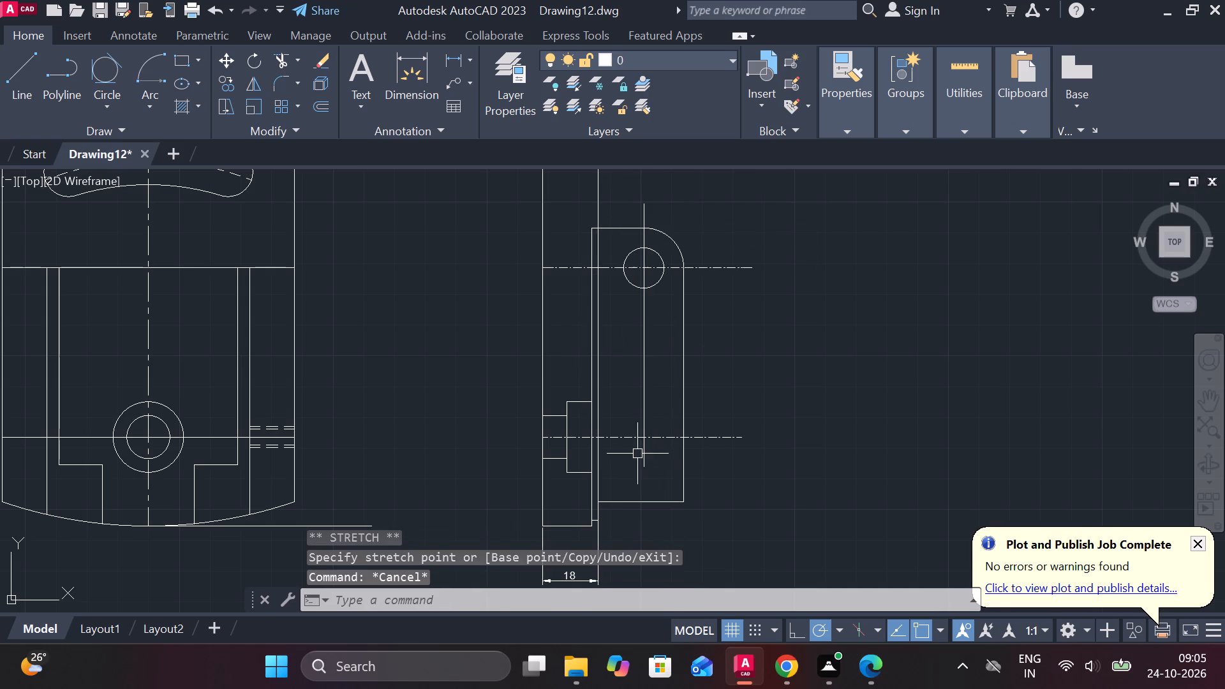
Stretch the lower end of the block's vertical line straight down to just above the block's bottom edge.
middle_drag(664, 459, 664, 450)
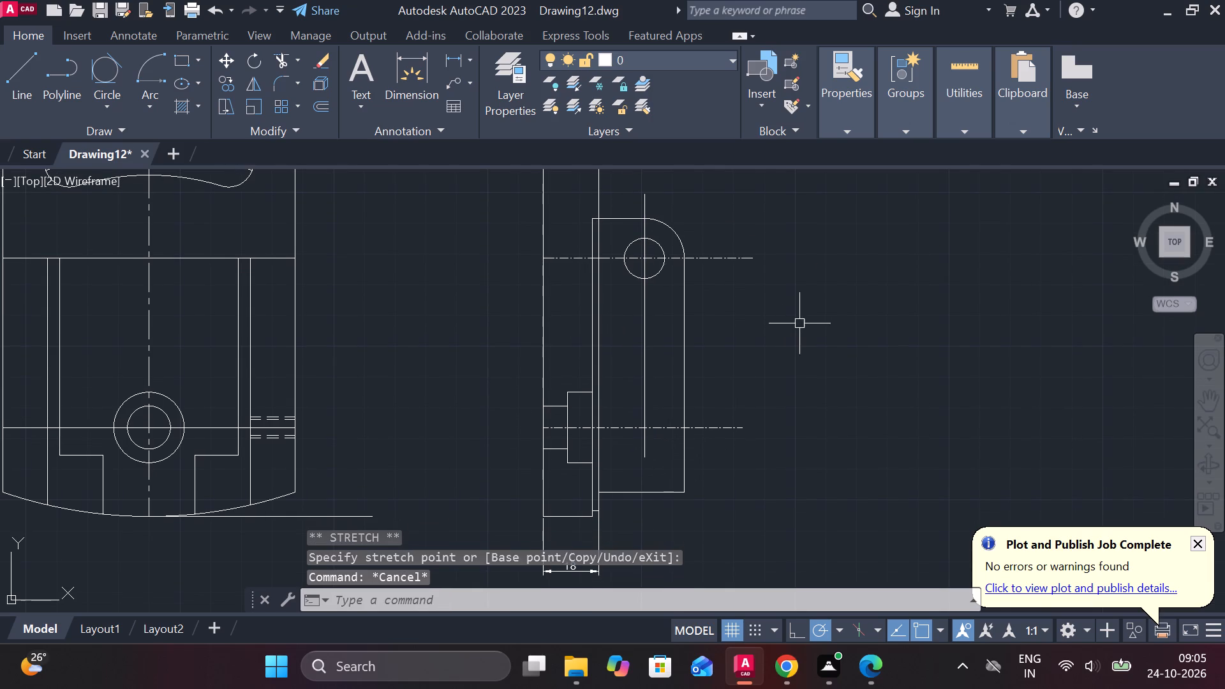
click(642, 434)
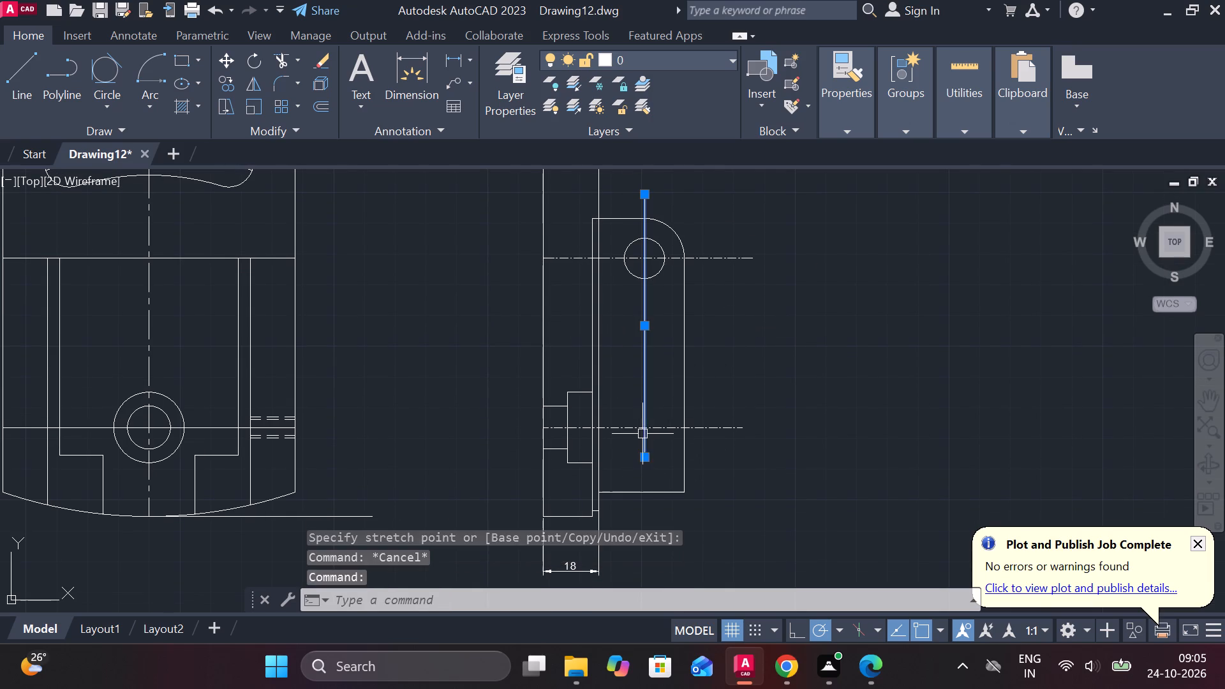
click(641, 457)
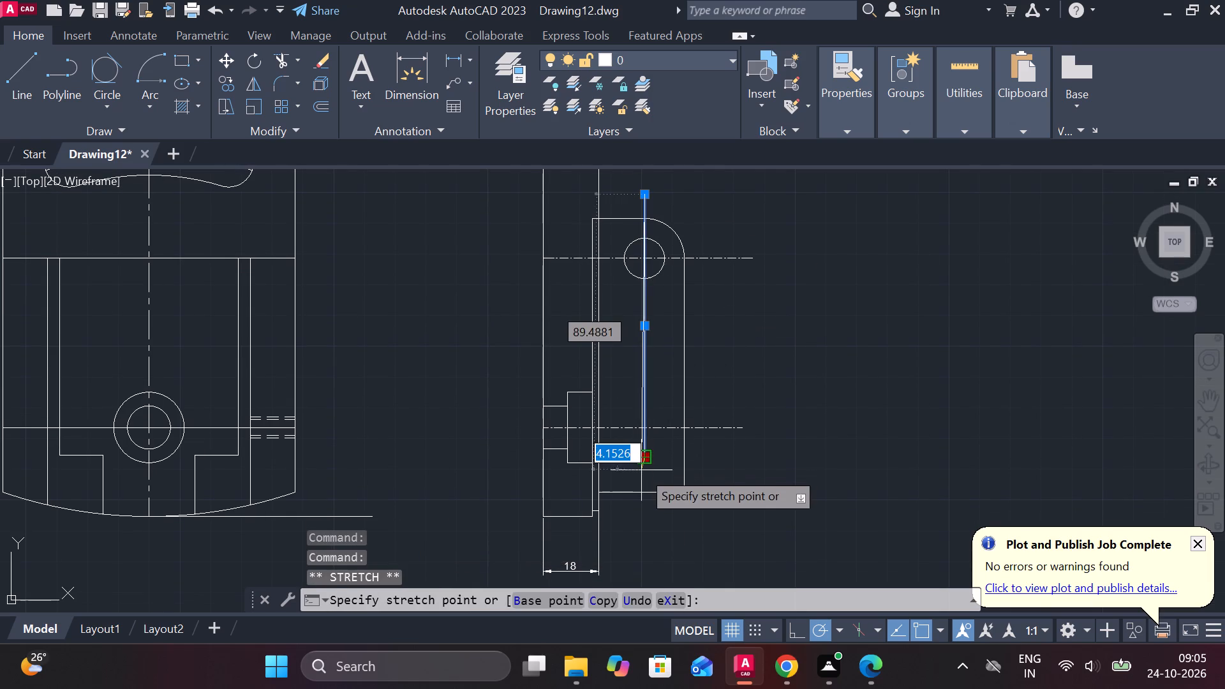
click(648, 477)
key(grave)
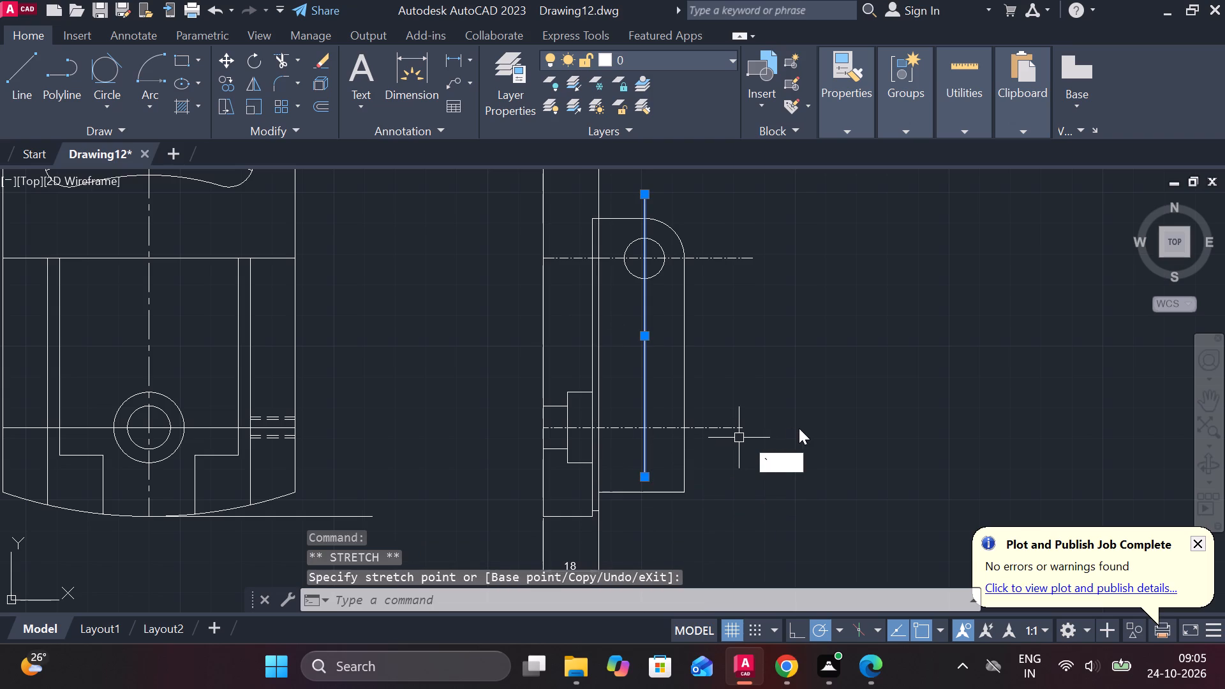
key(Escape)
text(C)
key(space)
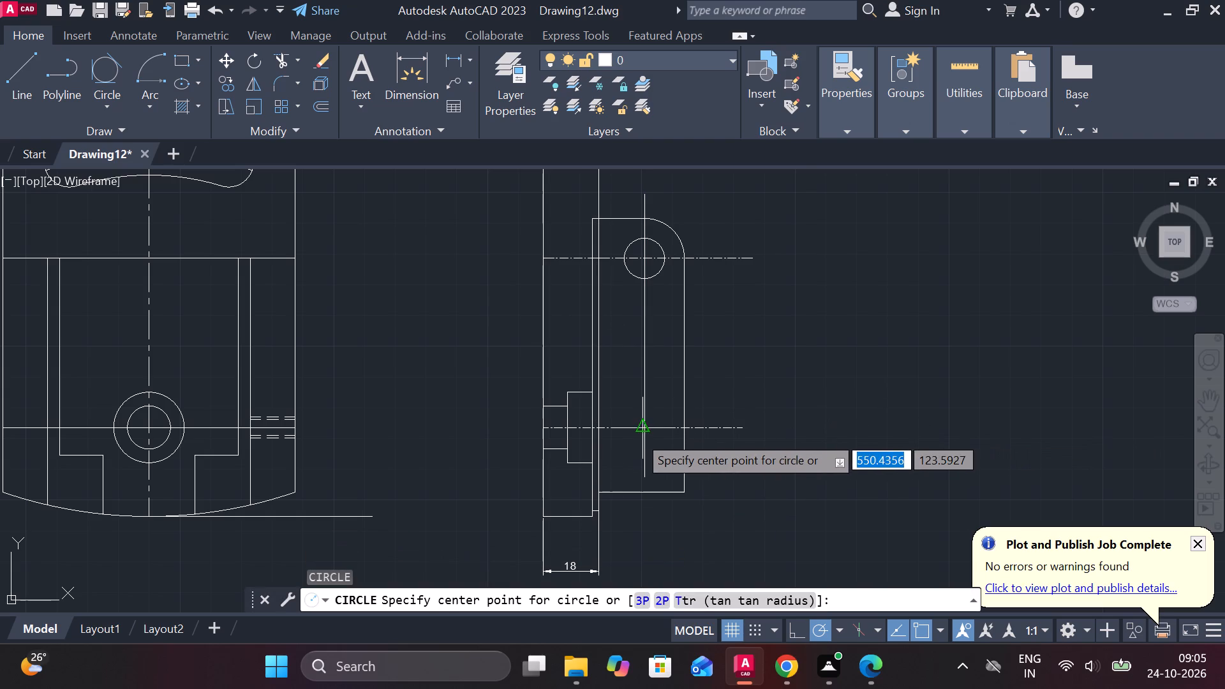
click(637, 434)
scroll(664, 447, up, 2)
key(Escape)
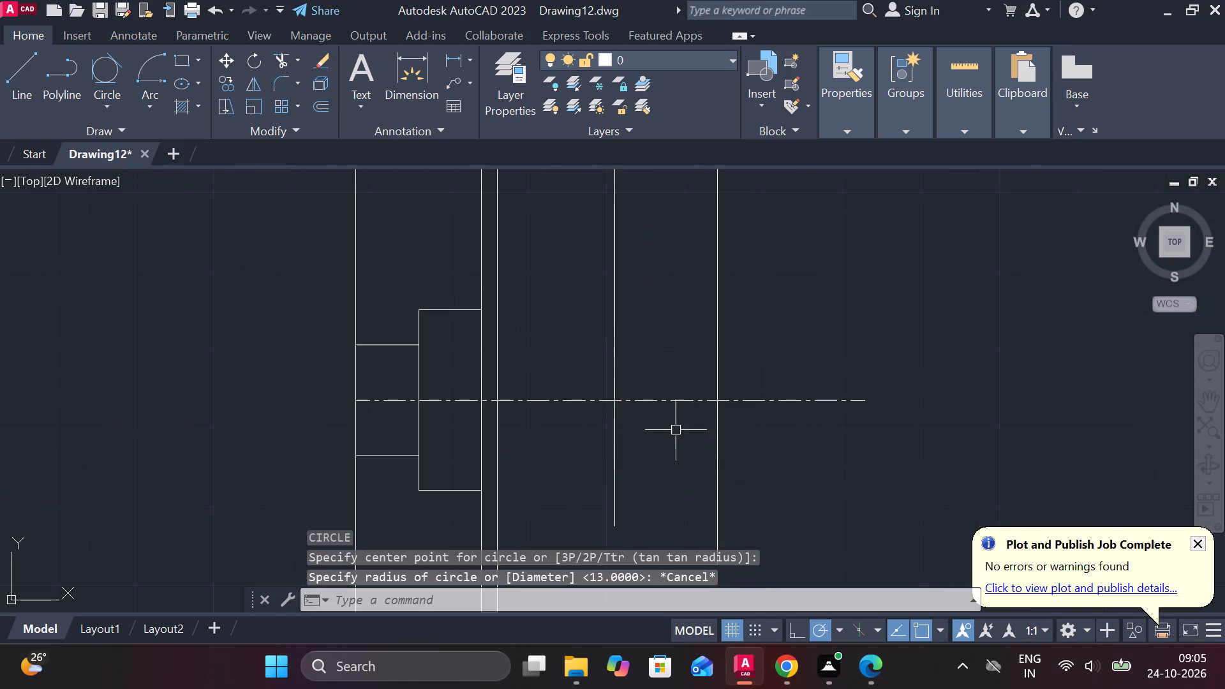
Draw a 7-diameter circle where the block's vertical line crosses the lower centre line.
text(C)
key(space)
scroll(653, 401, up, 2)
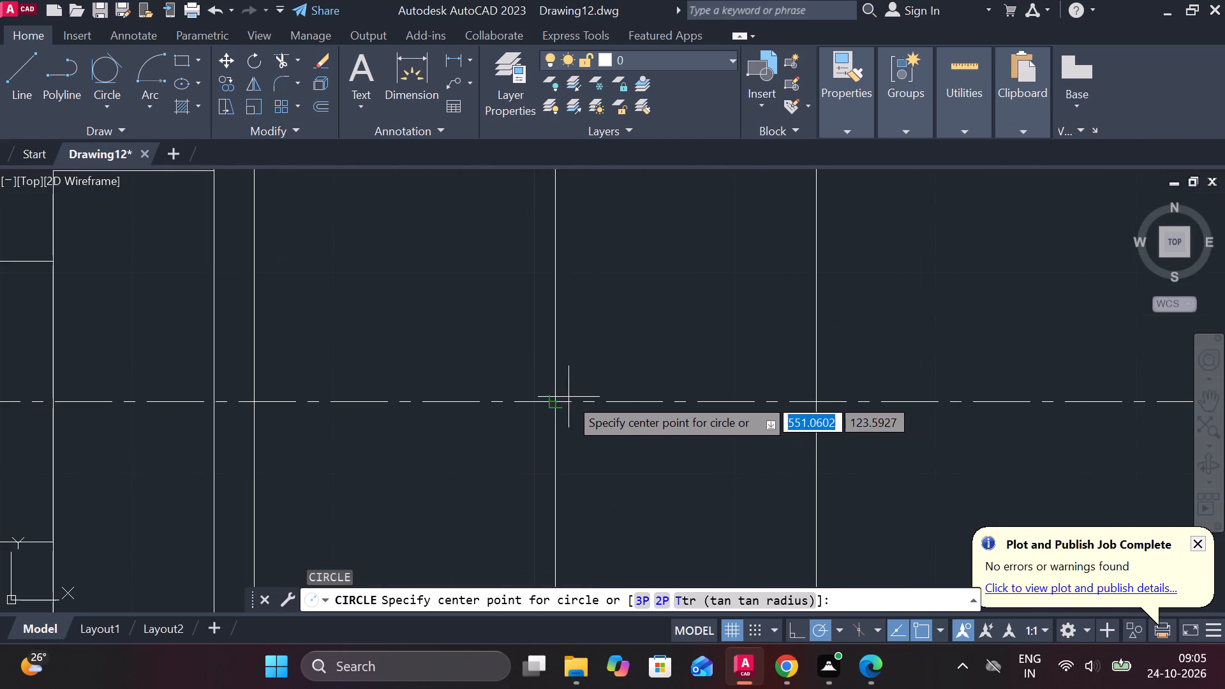
click(567, 397)
text(D)
key(space)
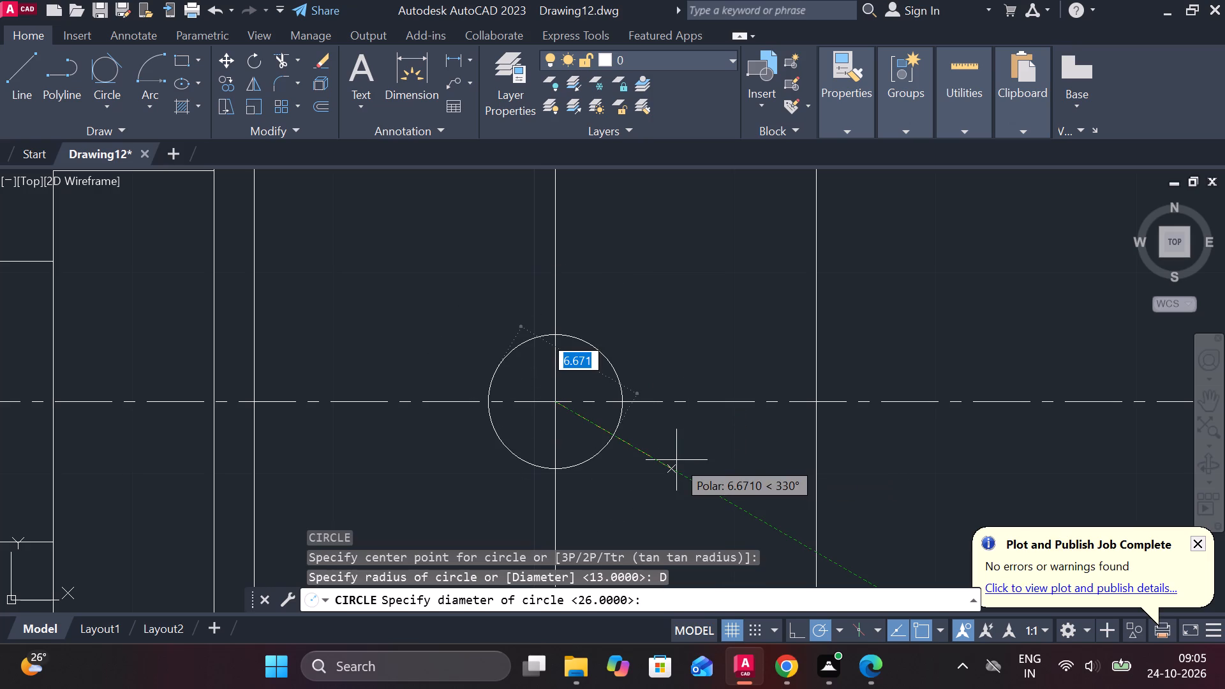
key(7)
key(Return)
scroll(676, 460, down, 3)
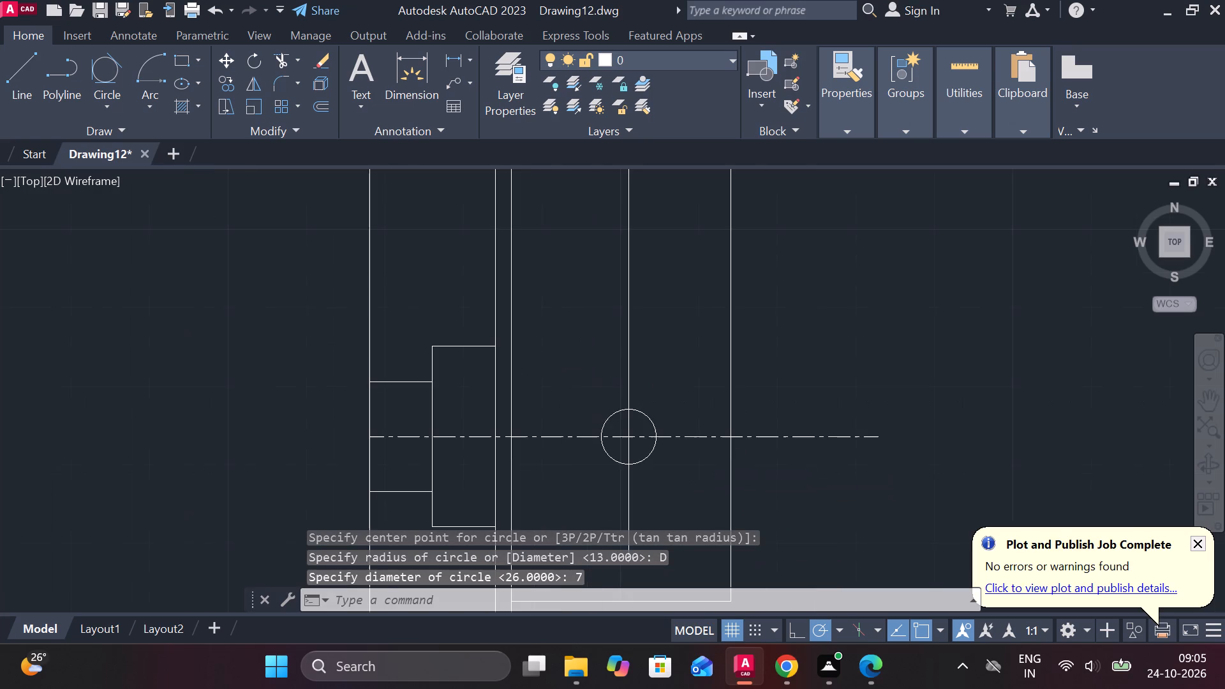
Examine the front and side views around the block, its two holes and the curved slot.
scroll(676, 460, down, 1)
scroll(676, 327, up, 3)
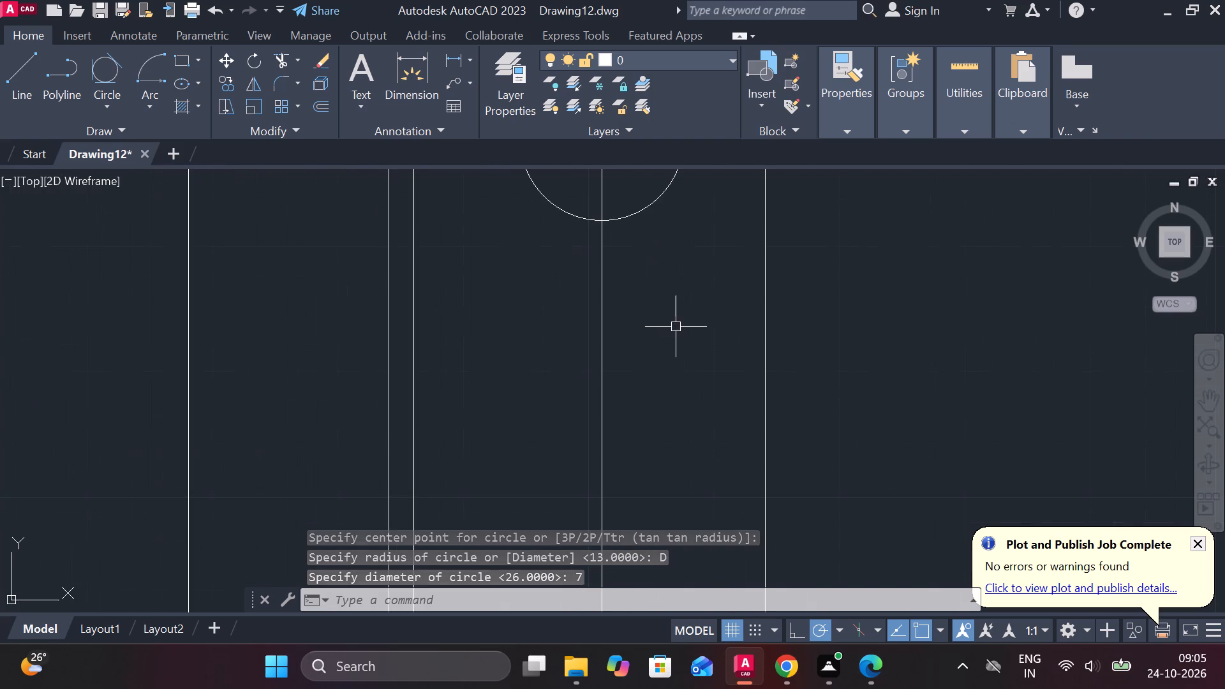
middle_drag(687, 366, 695, 423)
scroll(700, 415, down, 4)
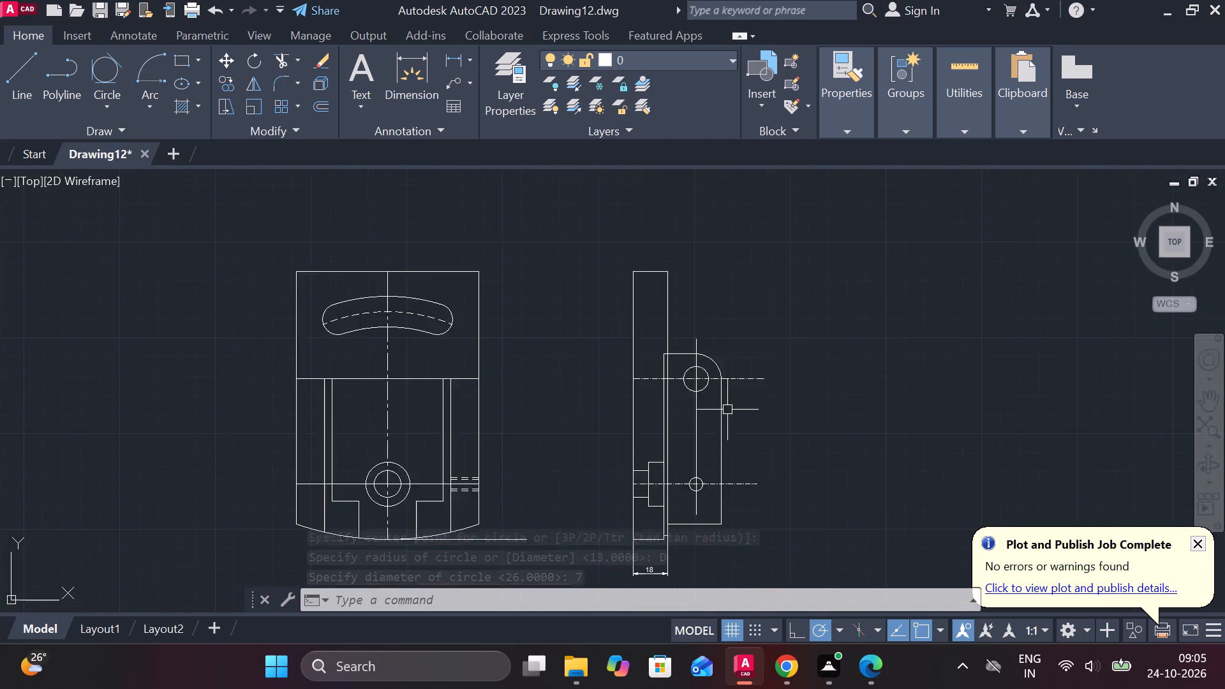
scroll(727, 410, down, 1)
scroll(768, 396, up, 2)
middle_drag(706, 443, 719, 372)
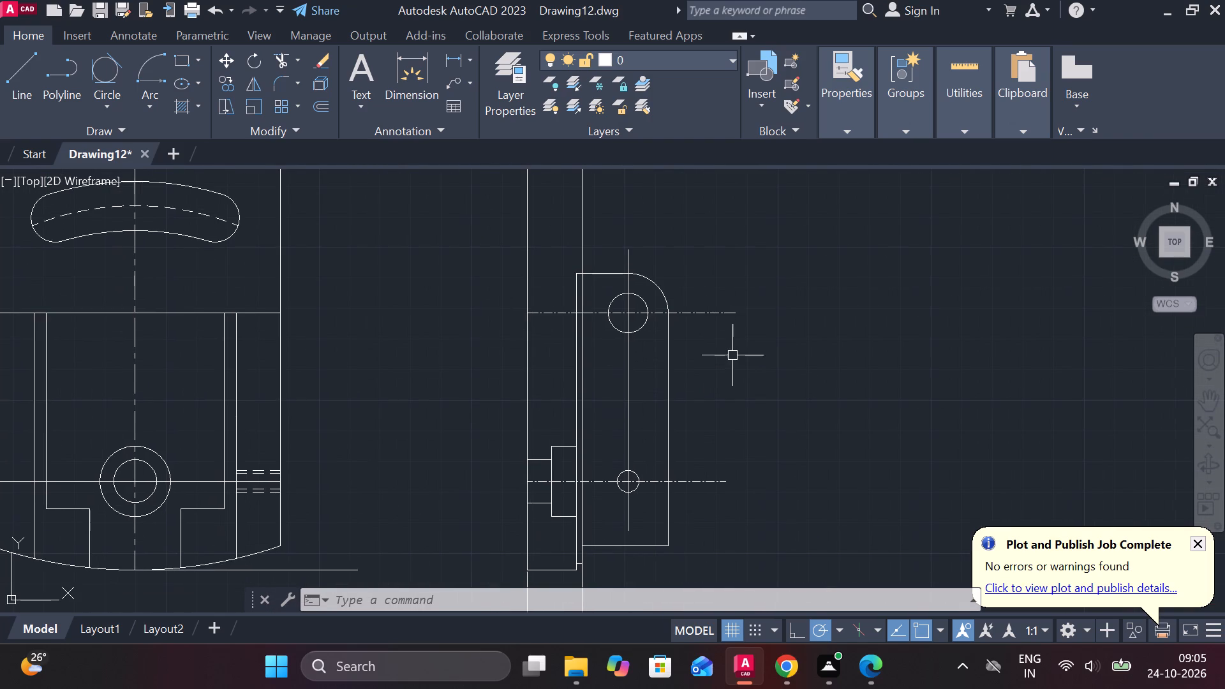
middle_drag(731, 359, 729, 477)
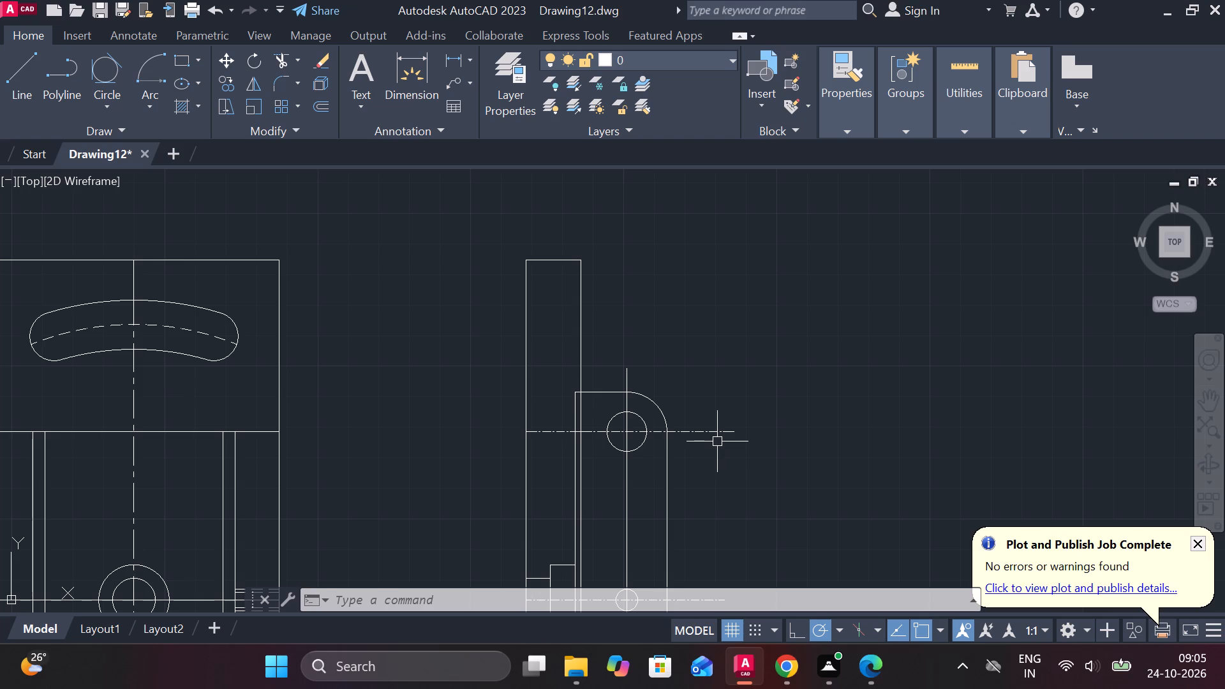
scroll(717, 441, down, 1)
middle_drag(570, 396, 584, 398)
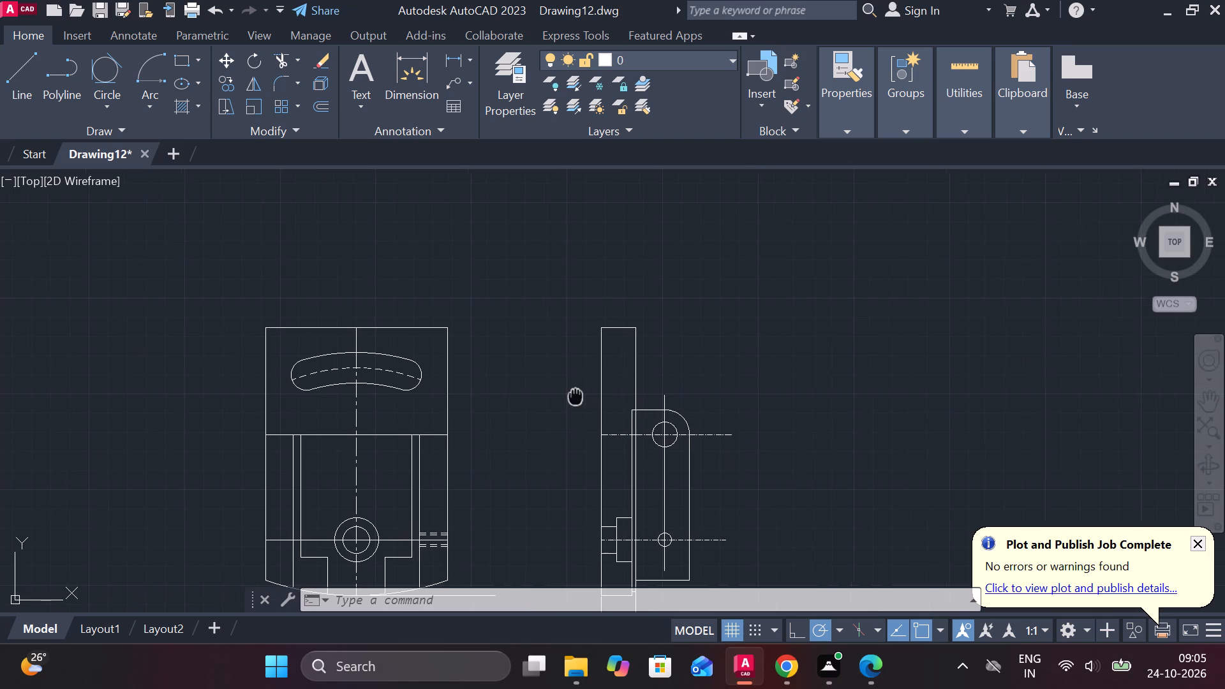
middle_drag(584, 398, 588, 398)
Draw two horizontal lines from the curved slot's top and bottom arc midpoints across to just past the side view's plate.
key(l)
key(Return)
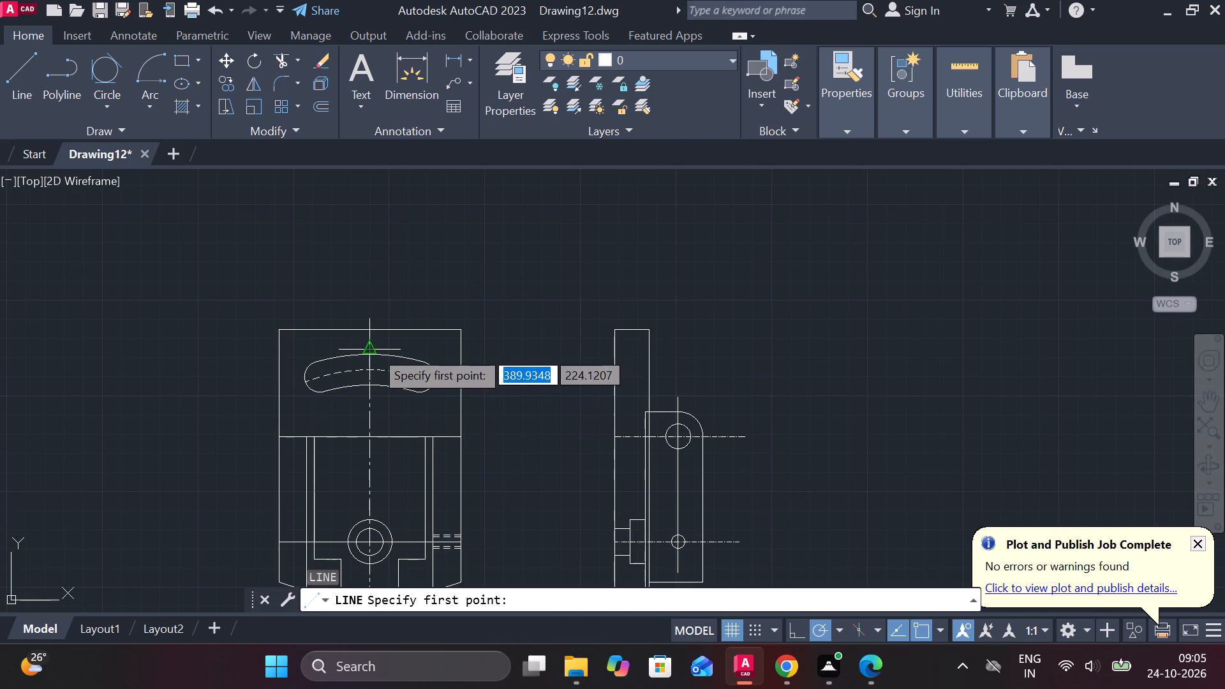
scroll(374, 351, up, 2)
click(362, 360)
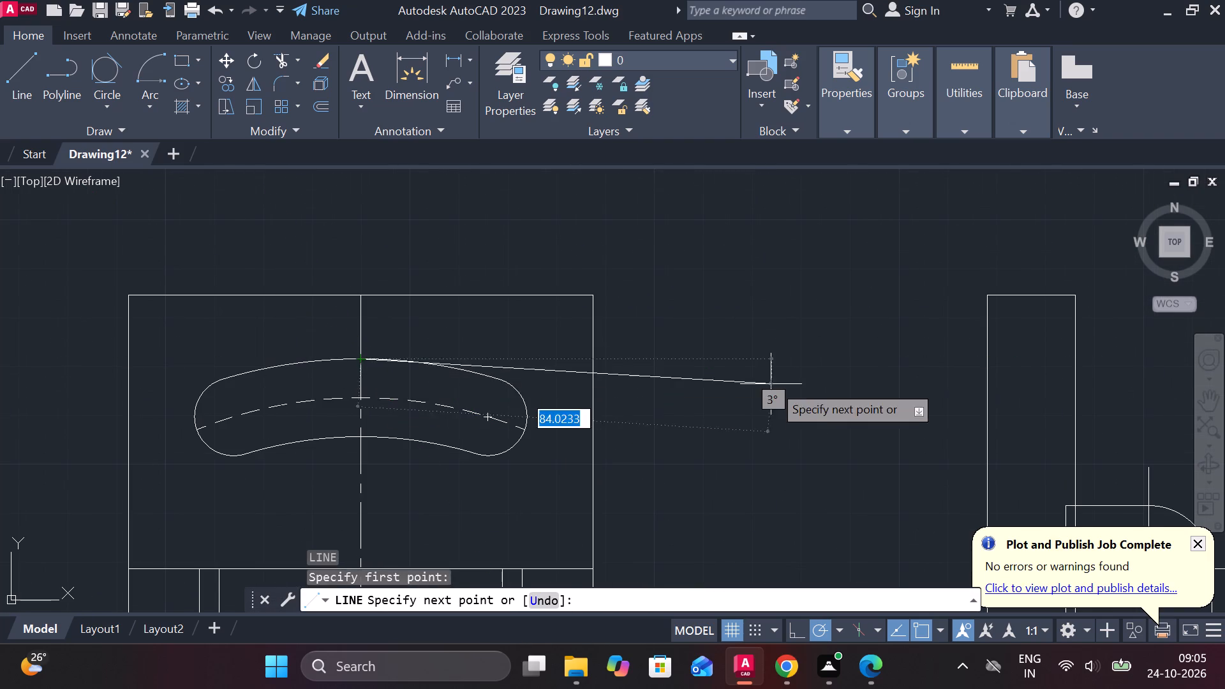
scroll(773, 383, down, 1)
middle_drag(773, 383, 752, 383)
click(1064, 378)
key(Escape)
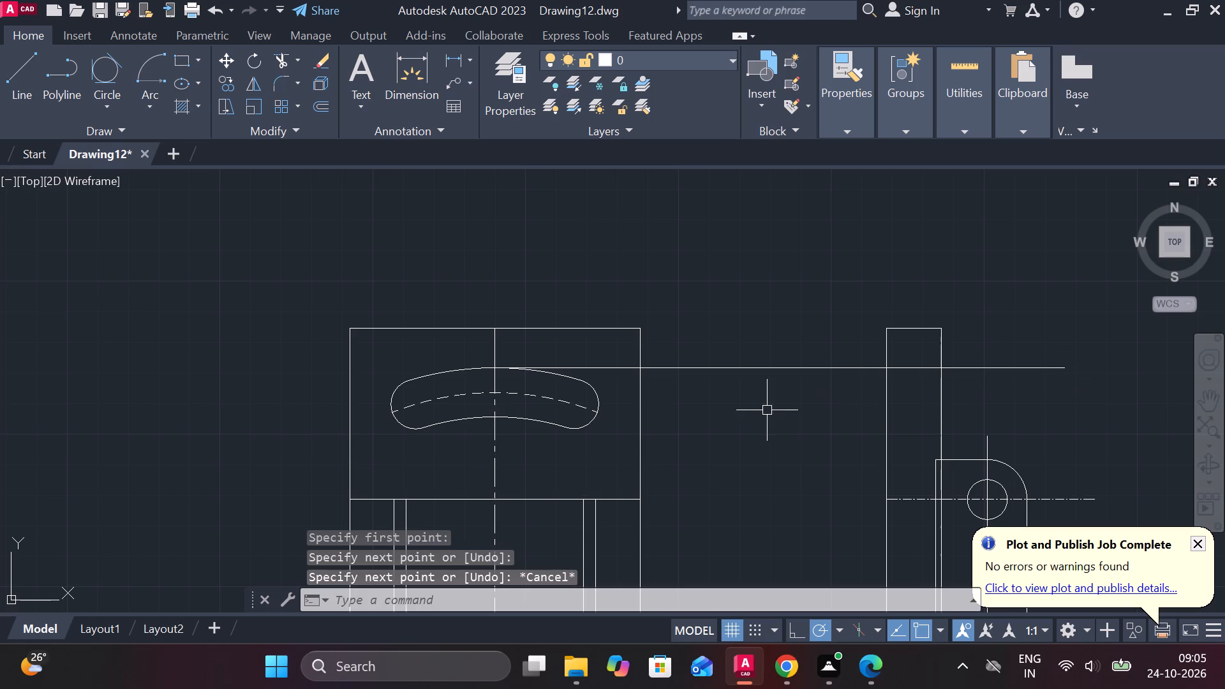
key(space)
click(497, 419)
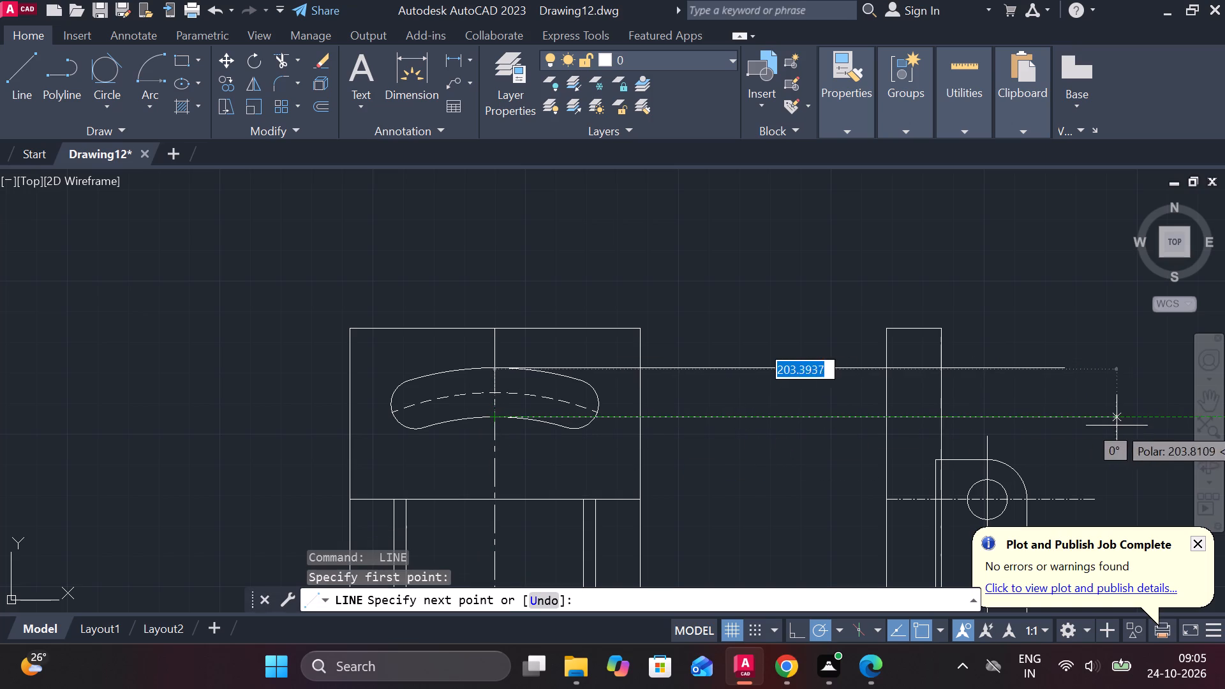
click(1067, 426)
key(Escape)
Trim the two projected slot lines to the side view plate's width and erase their leftover segments in the front view.
text(TR)
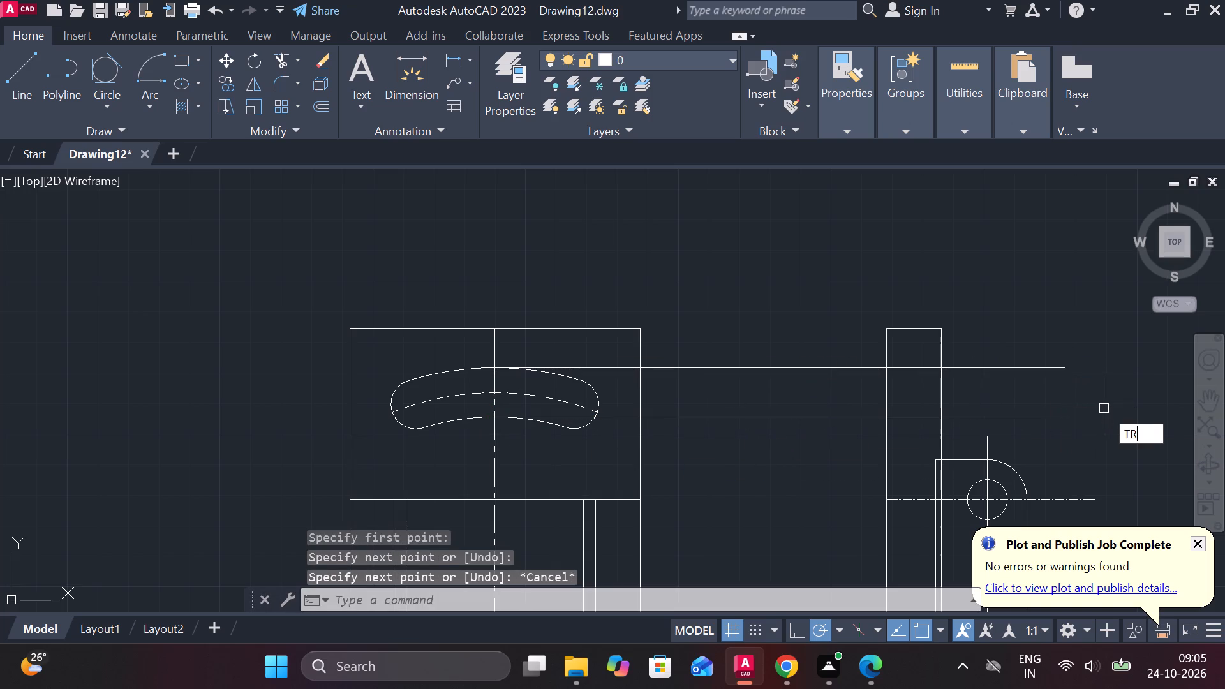
key(space)
drag(1009, 343, 1054, 462)
drag(801, 327, 788, 436)
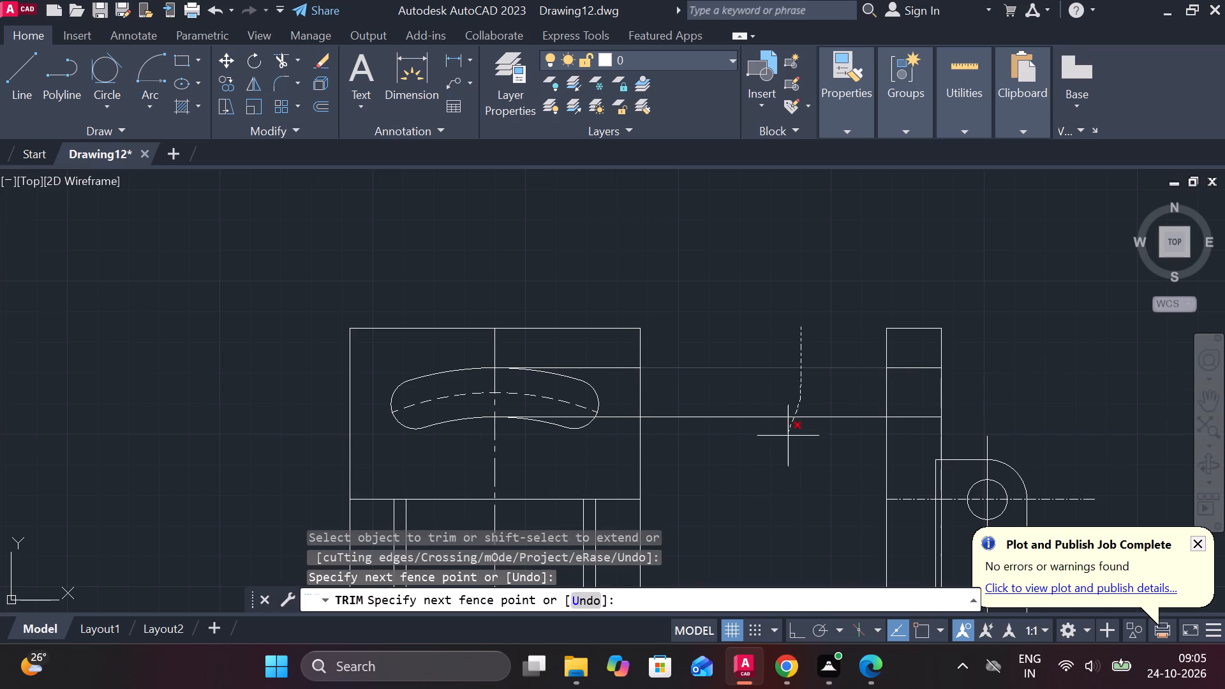
drag(788, 436, 787, 446)
key(Escape)
click(614, 417)
click(628, 368)
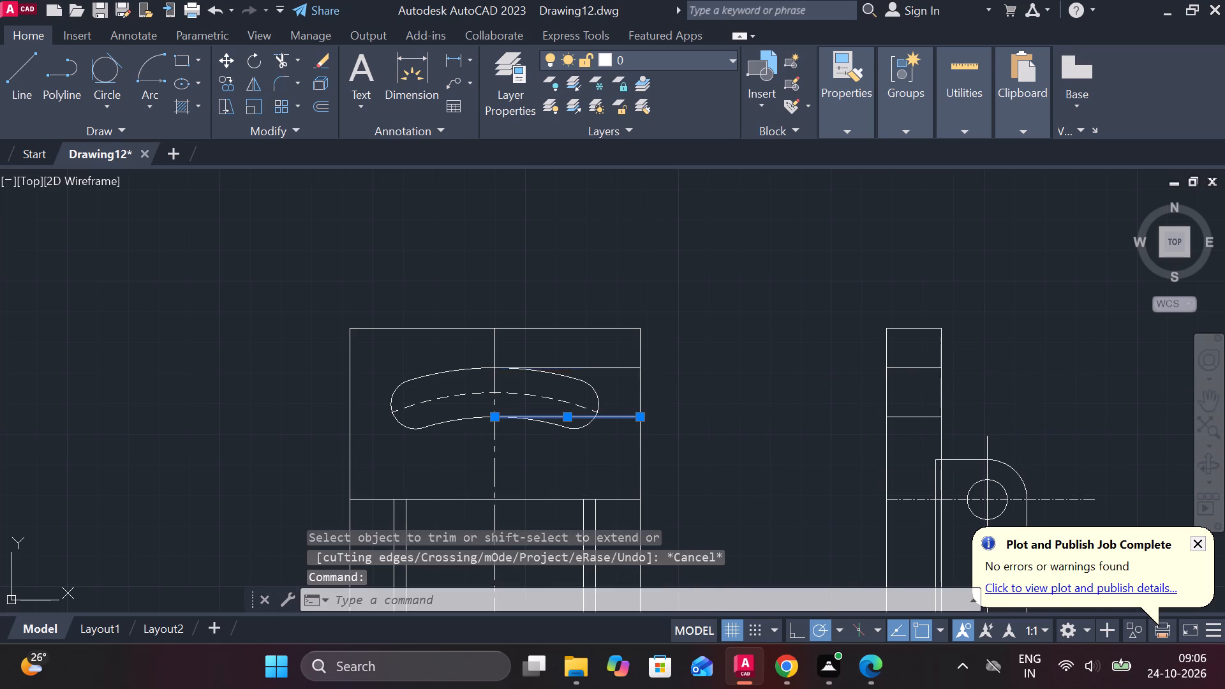
text(E)
key(space)
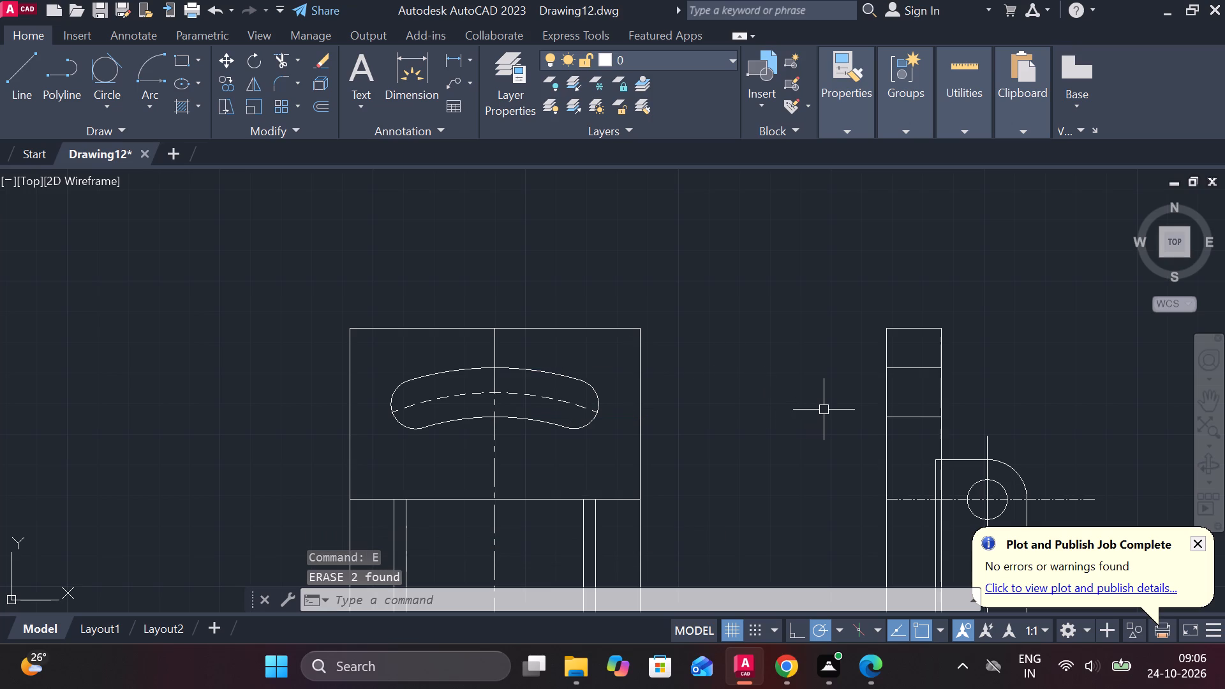
Stretch the horizontal line through the front view's circles to the side plate's near edge and out past the front plate's opposite edge.
scroll(842, 414, down, 1)
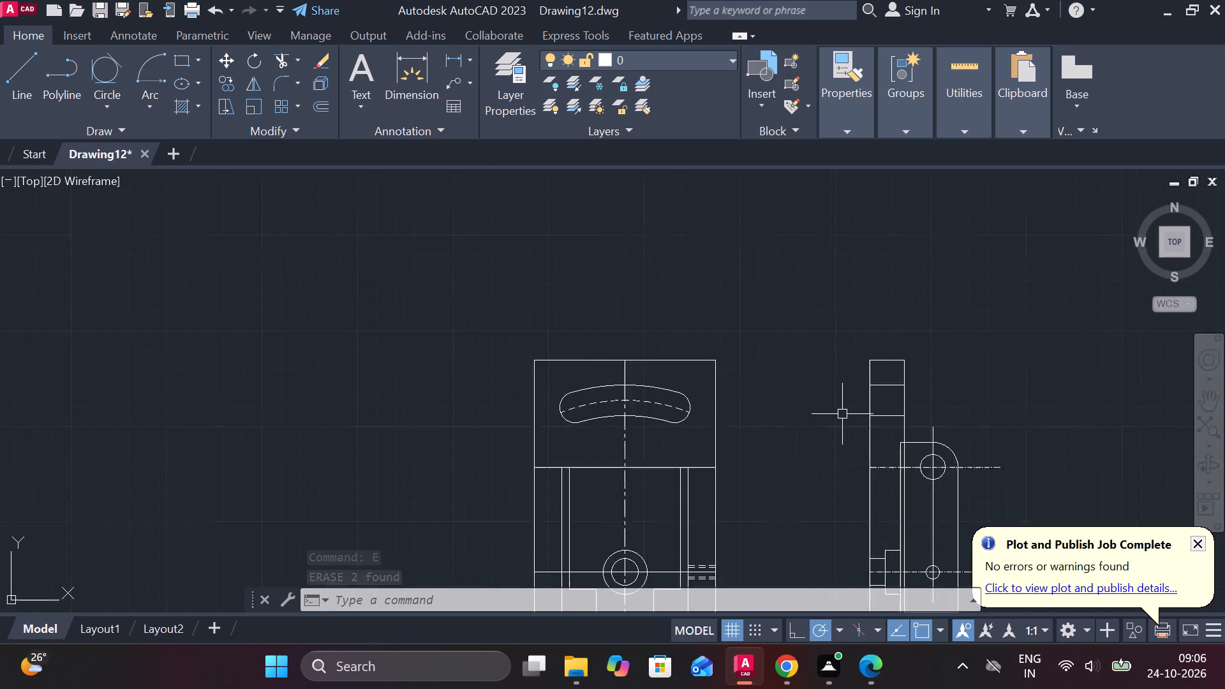
scroll(842, 414, down, 1)
scroll(841, 448, up, 2)
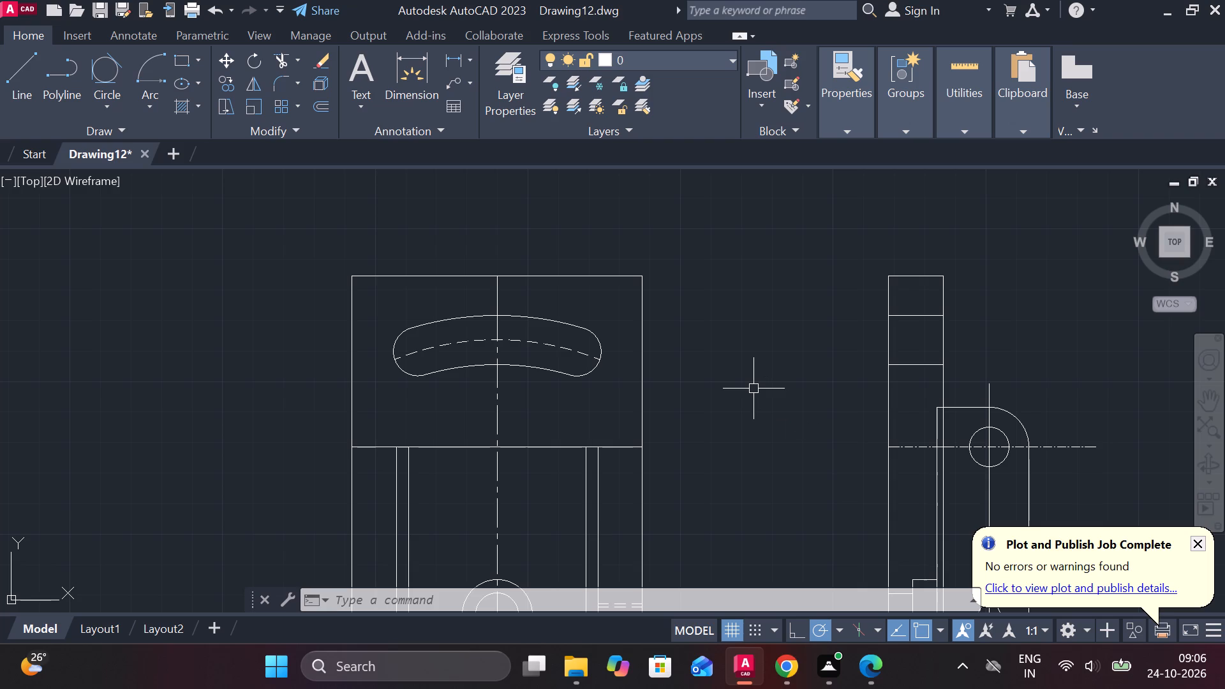
scroll(754, 415, down, 1)
scroll(755, 429, up, 1)
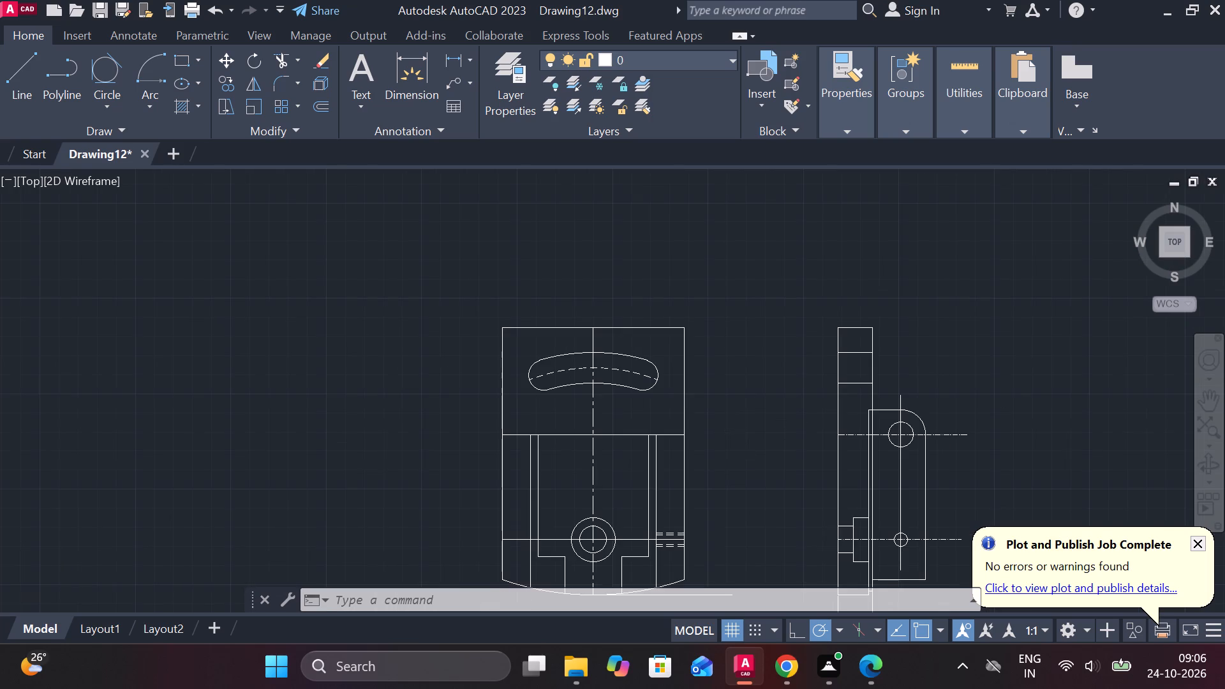
scroll(755, 441, down, 1)
middle_drag(766, 500, 752, 408)
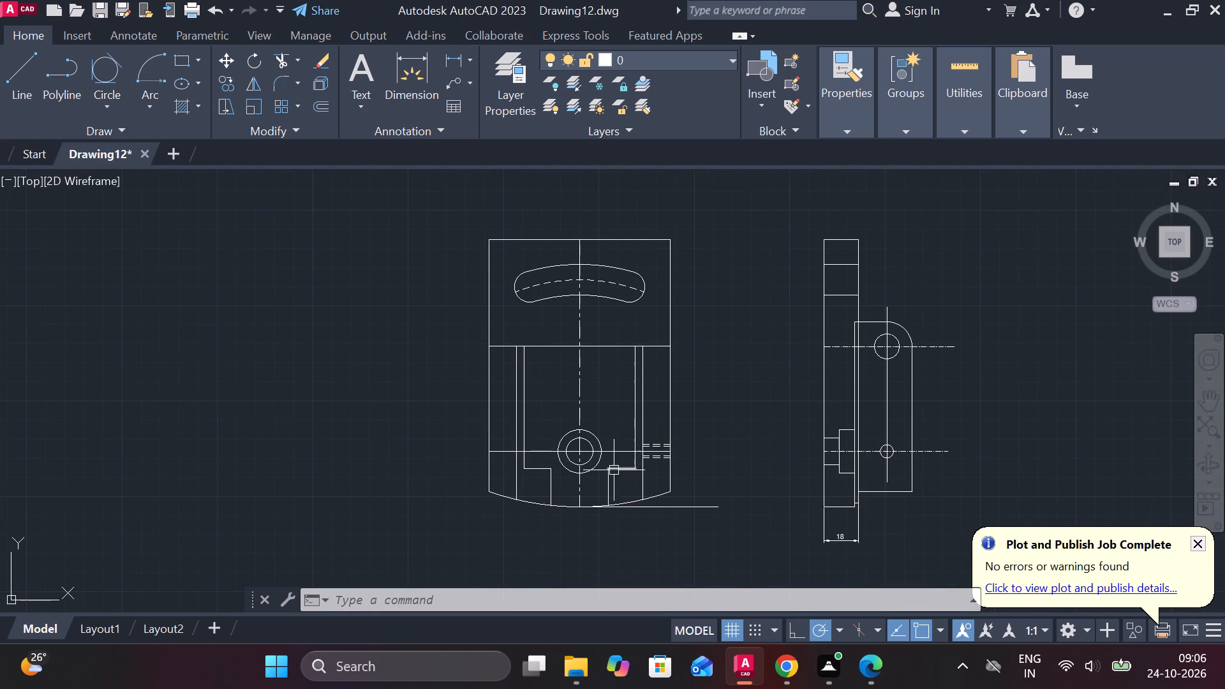
click(620, 452)
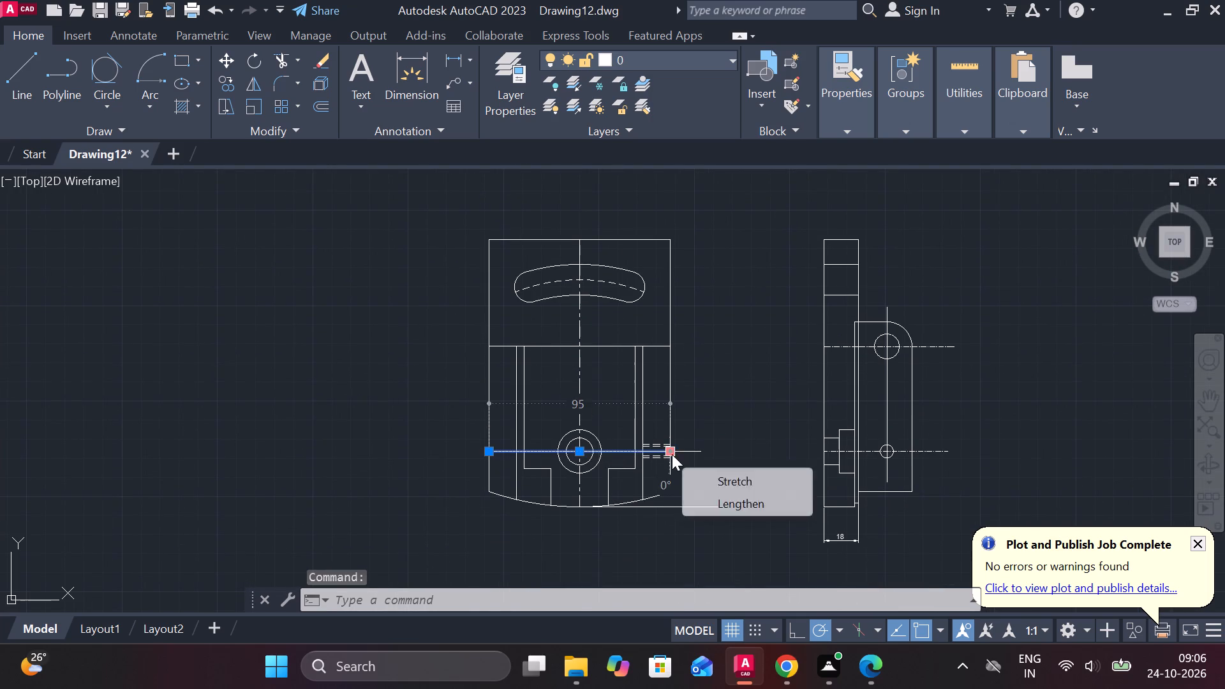
click(672, 454)
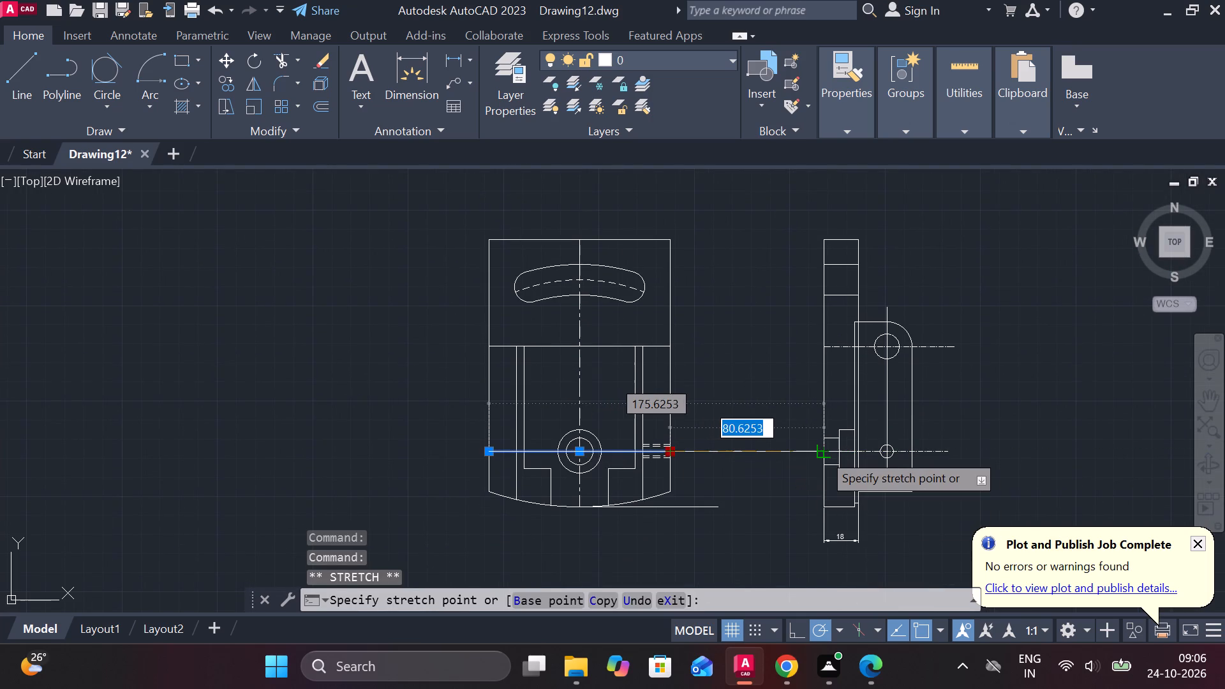
click(822, 452)
key(Escape)
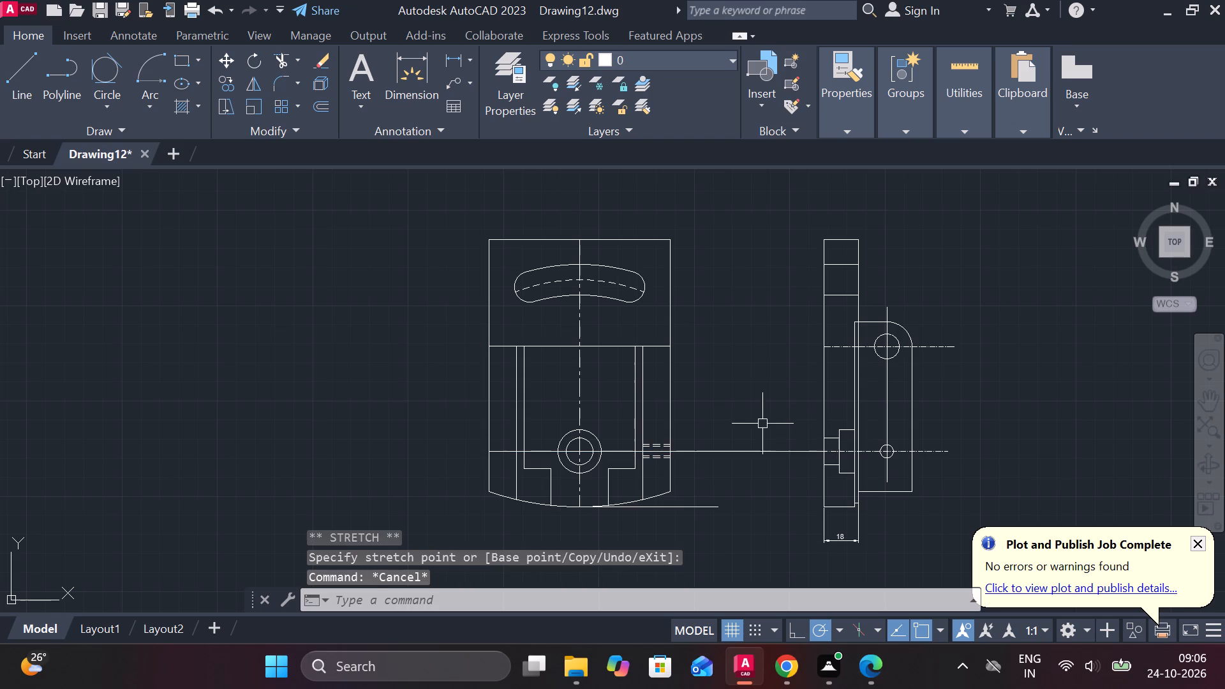
click(550, 453)
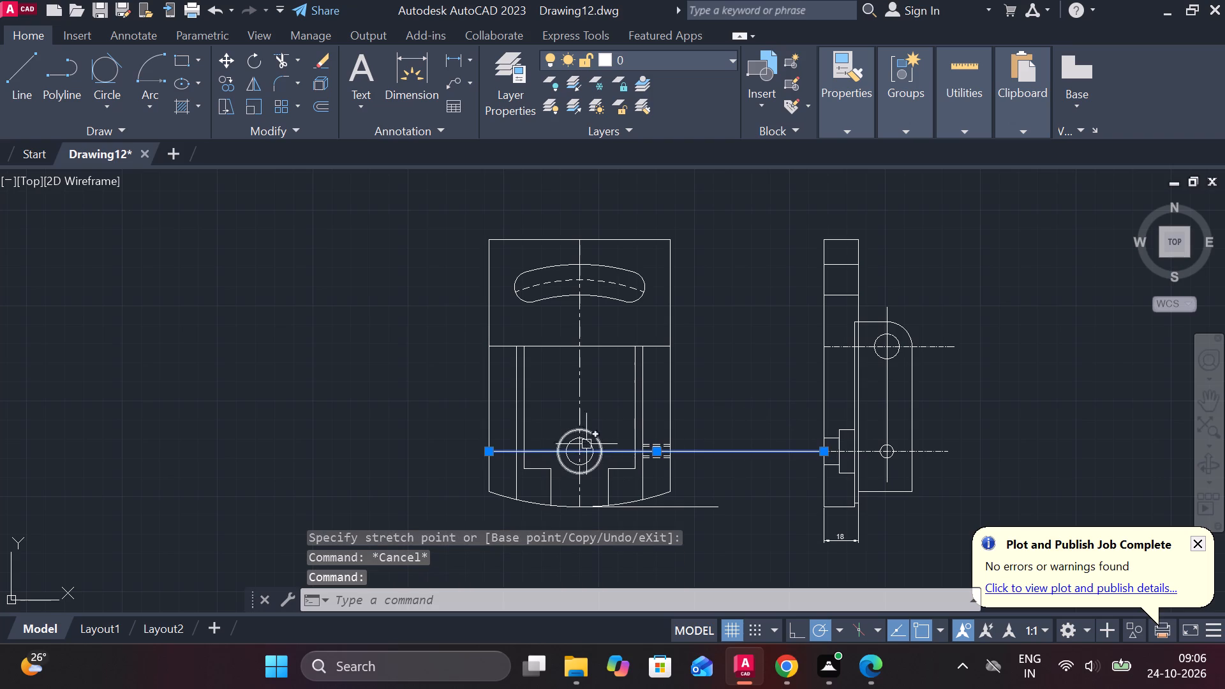
click(489, 453)
click(455, 452)
key(Escape)
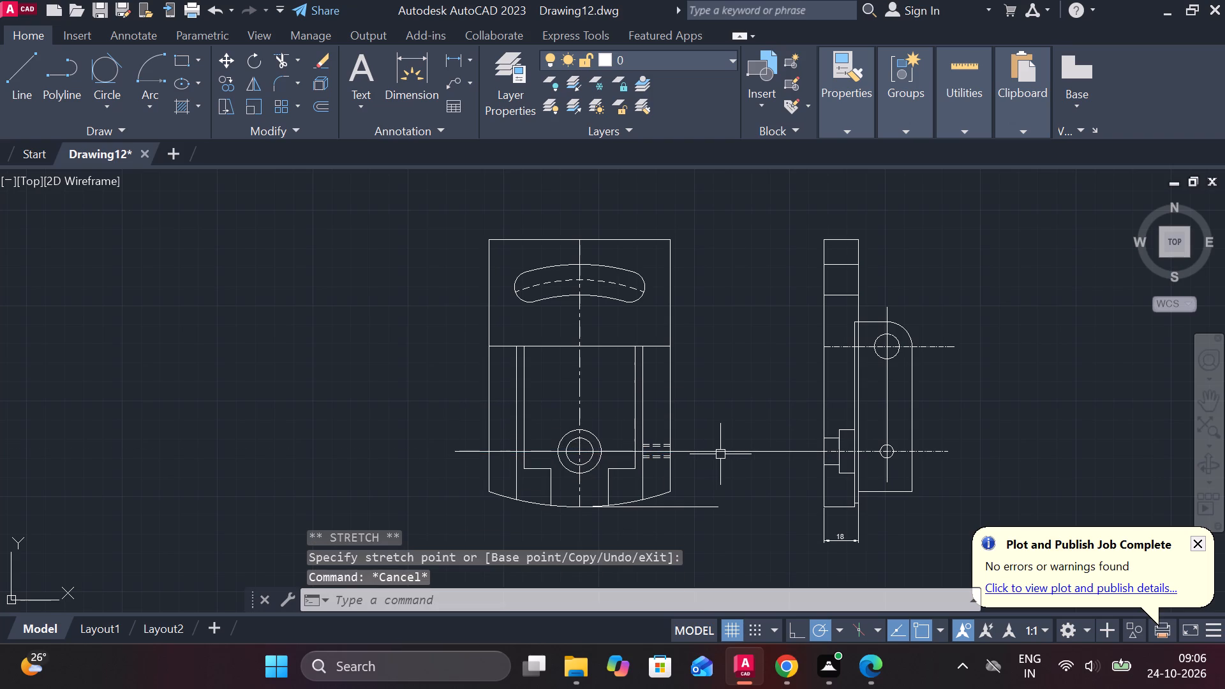
Set the linetype of the stretched horizontal line through the circles to CENTER.
click(722, 454)
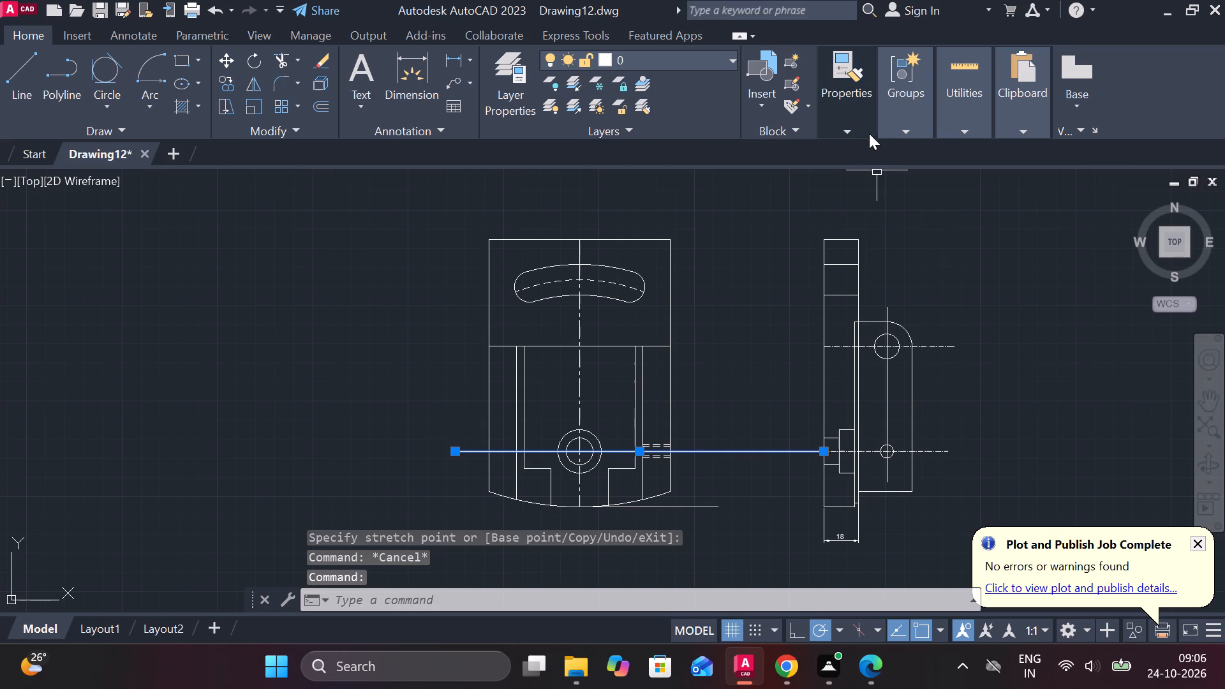
click(866, 132)
click(950, 195)
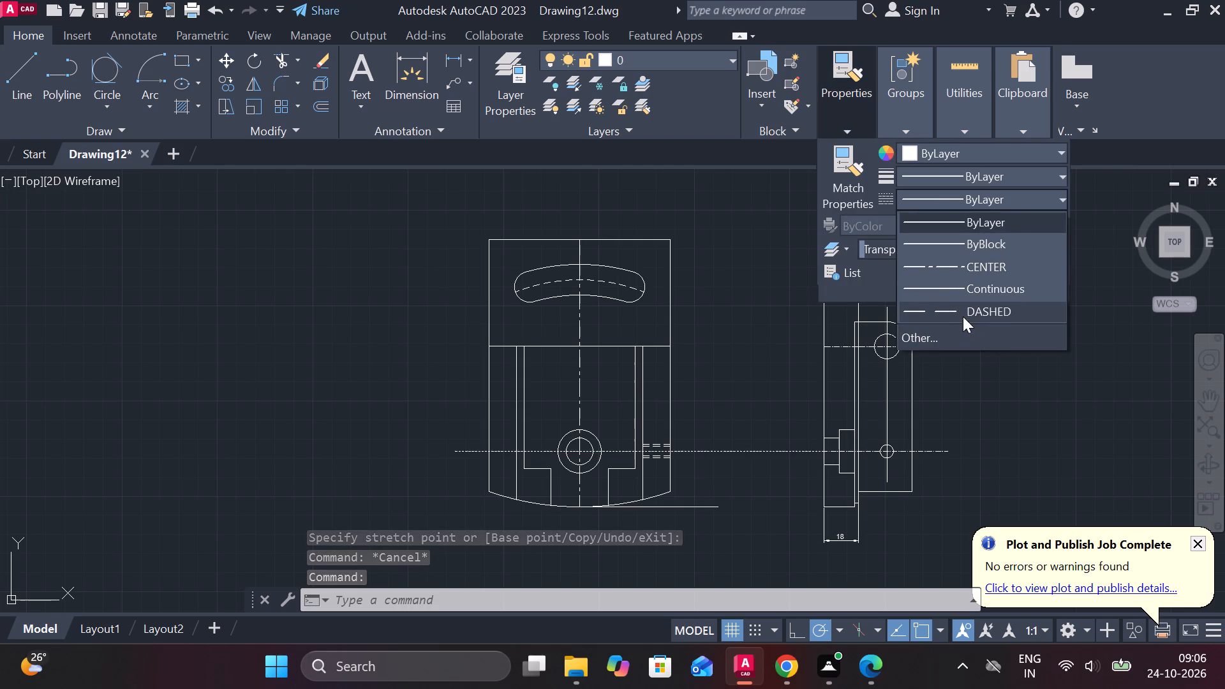
click(945, 273)
key(Escape)
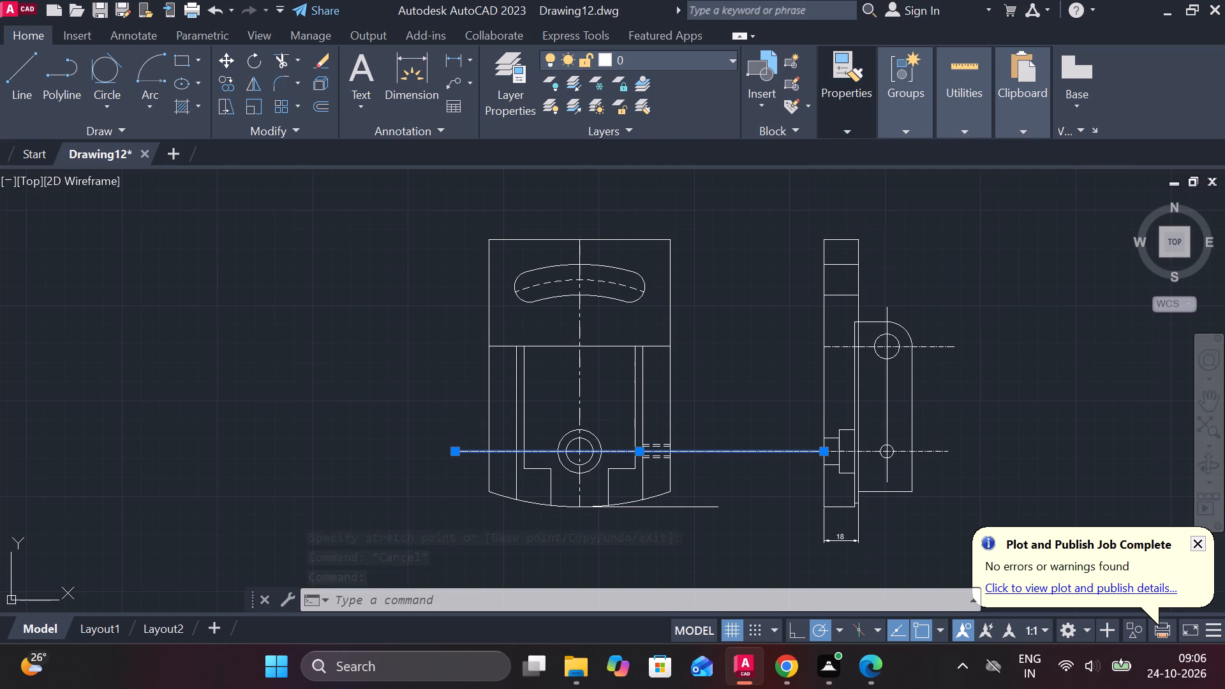
Erase the front view's full-width horizontal line at the upper ends of the inner vertical lines.
middle_click(743, 428)
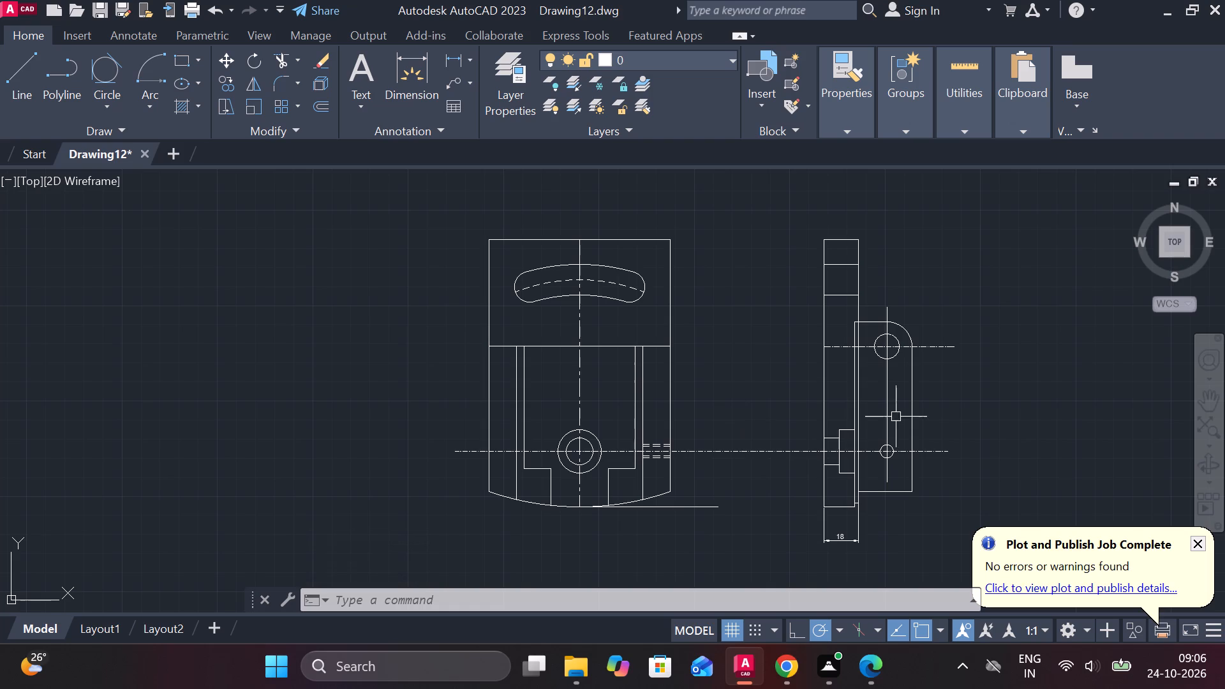
scroll(676, 388, up, 1)
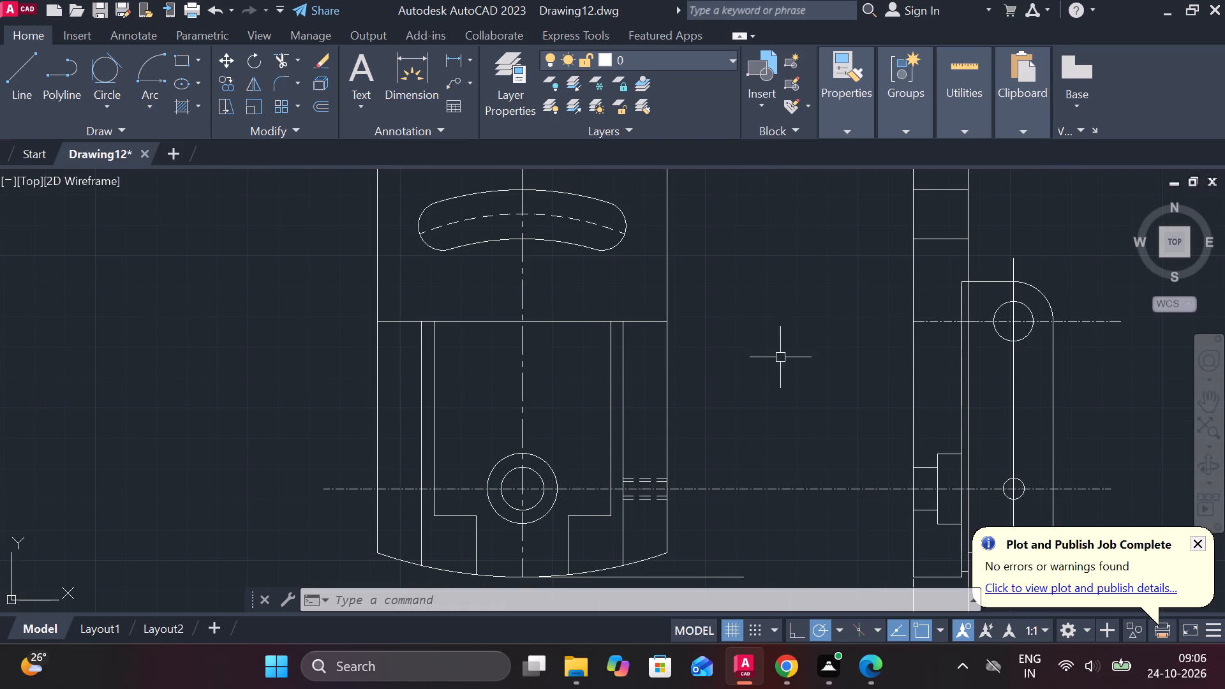
scroll(768, 342, down, 1)
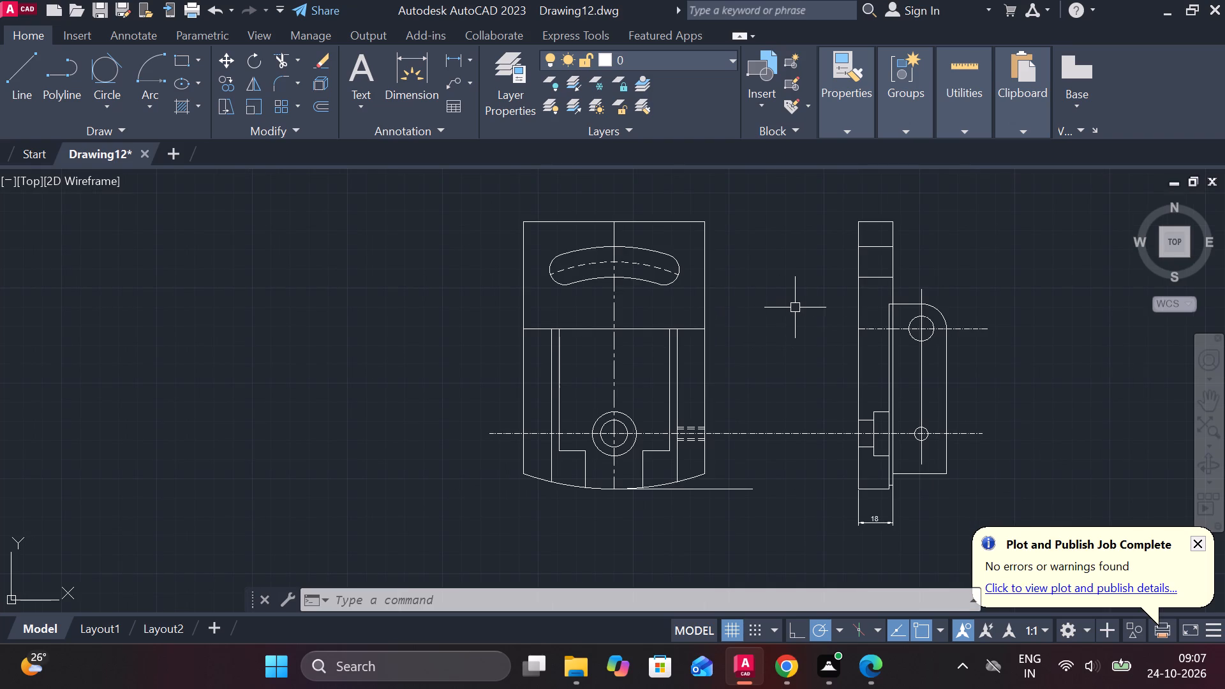
double_click(636, 332)
key(e)
key(space)
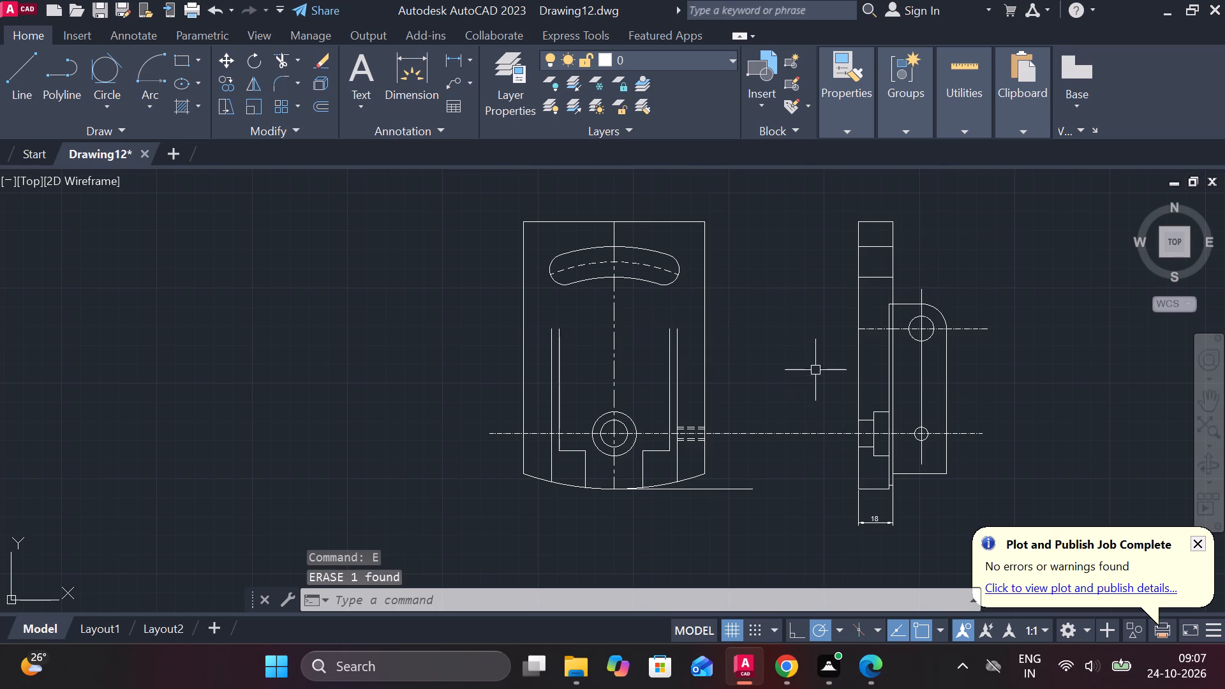
Draw a horizontal line from the side block's upper inner corner across to just beyond the front plate's far edge, about 204 long.
key(l)
key(Return)
scroll(833, 295, up, 1)
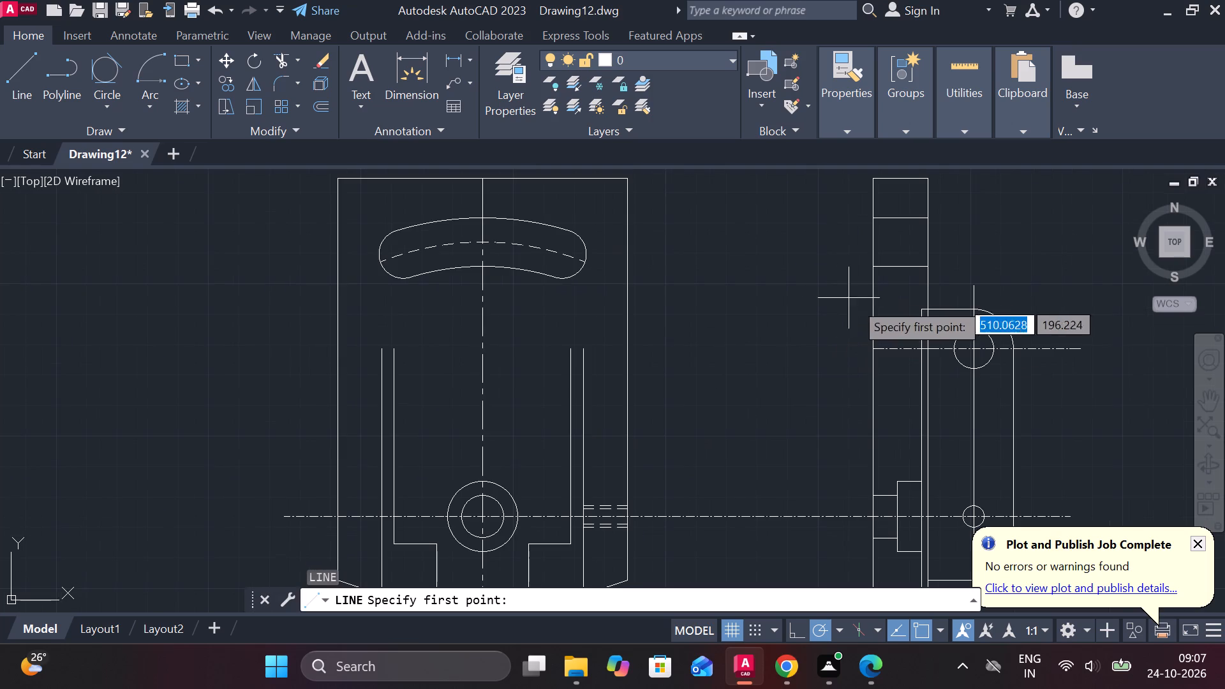
click(910, 310)
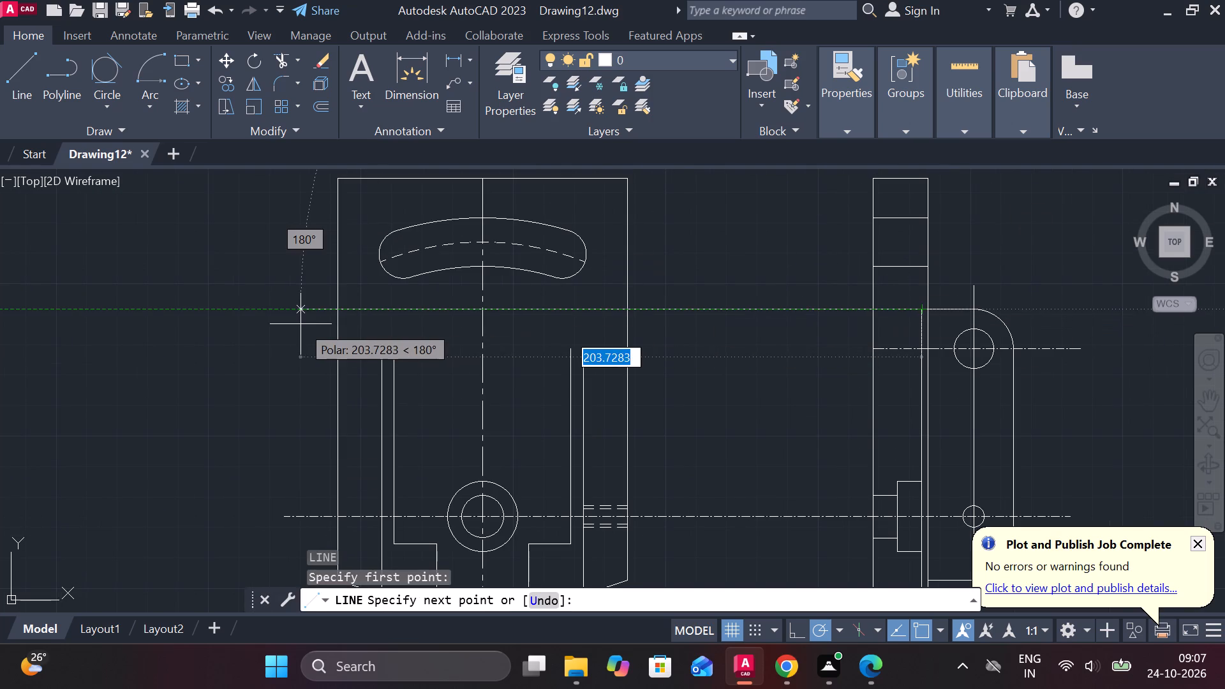
double_click(301, 324)
key(Escape)
Trim the horizontal line at block-top level so that only the part across the front plate's width stays.
text(TR)
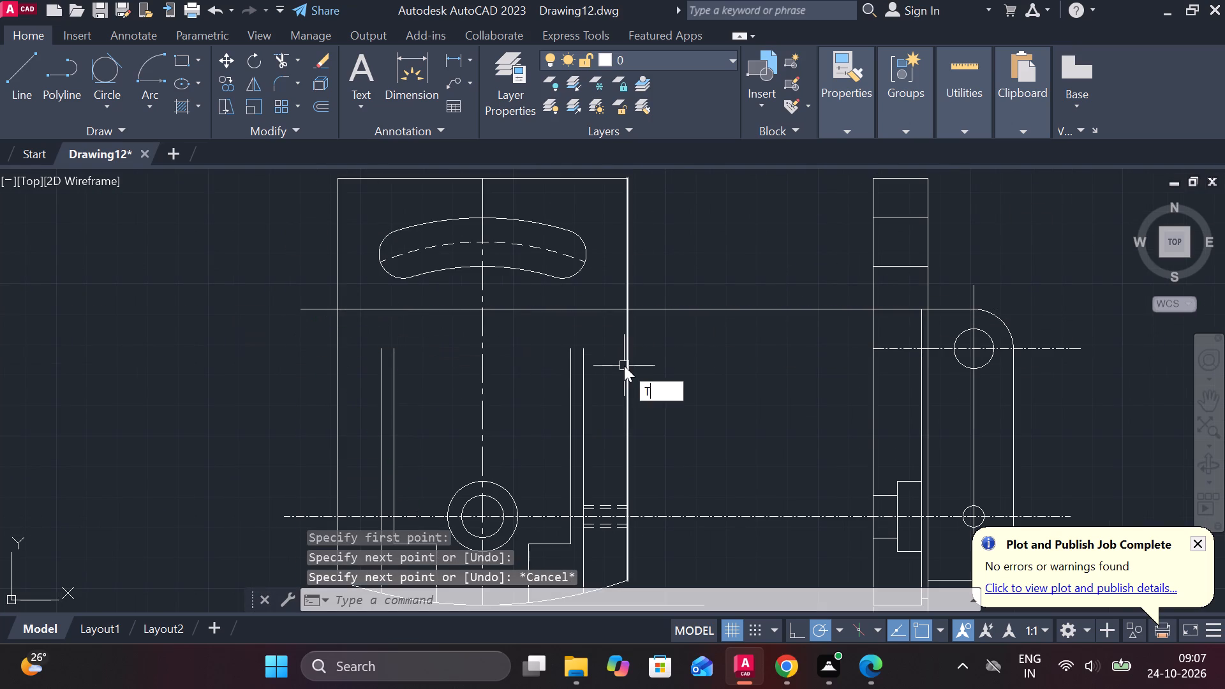
key(space)
click(322, 312)
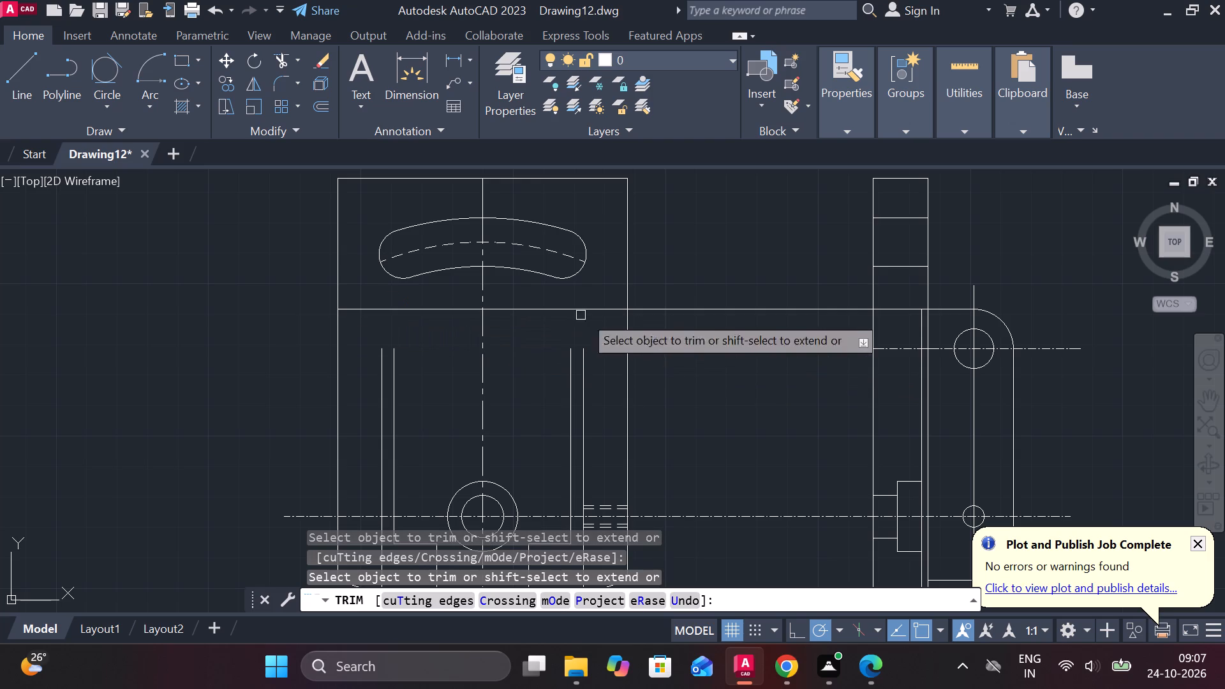
click(665, 307)
click(905, 307)
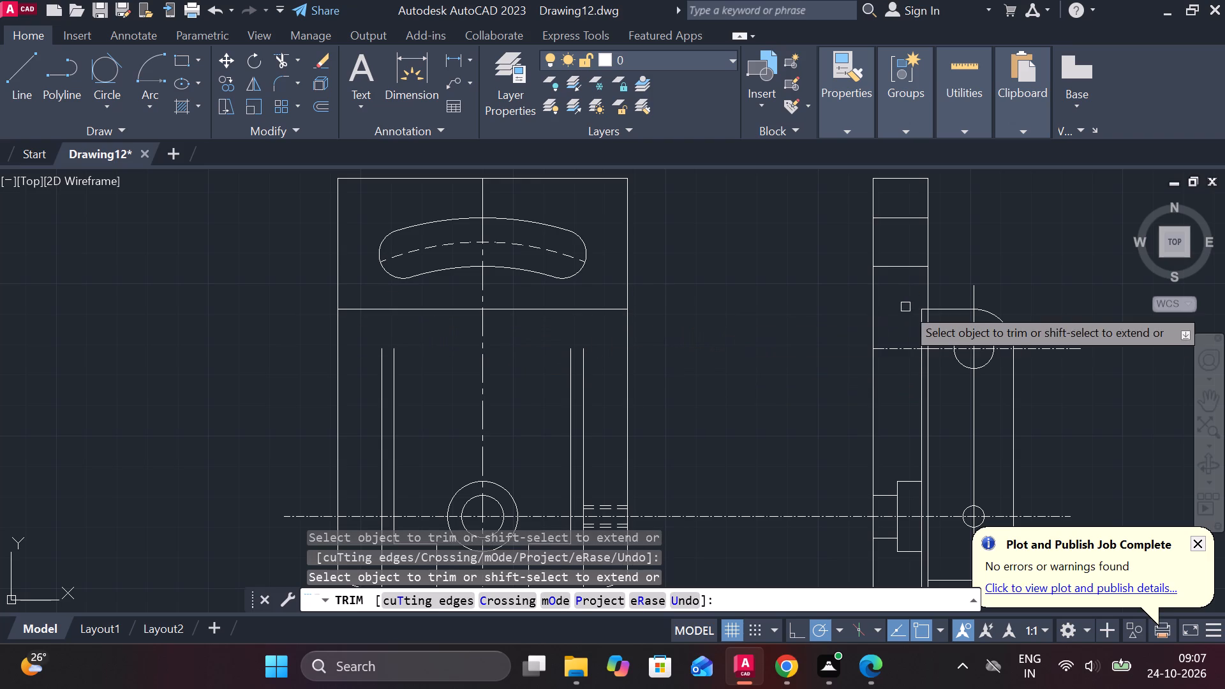
key(Escape)
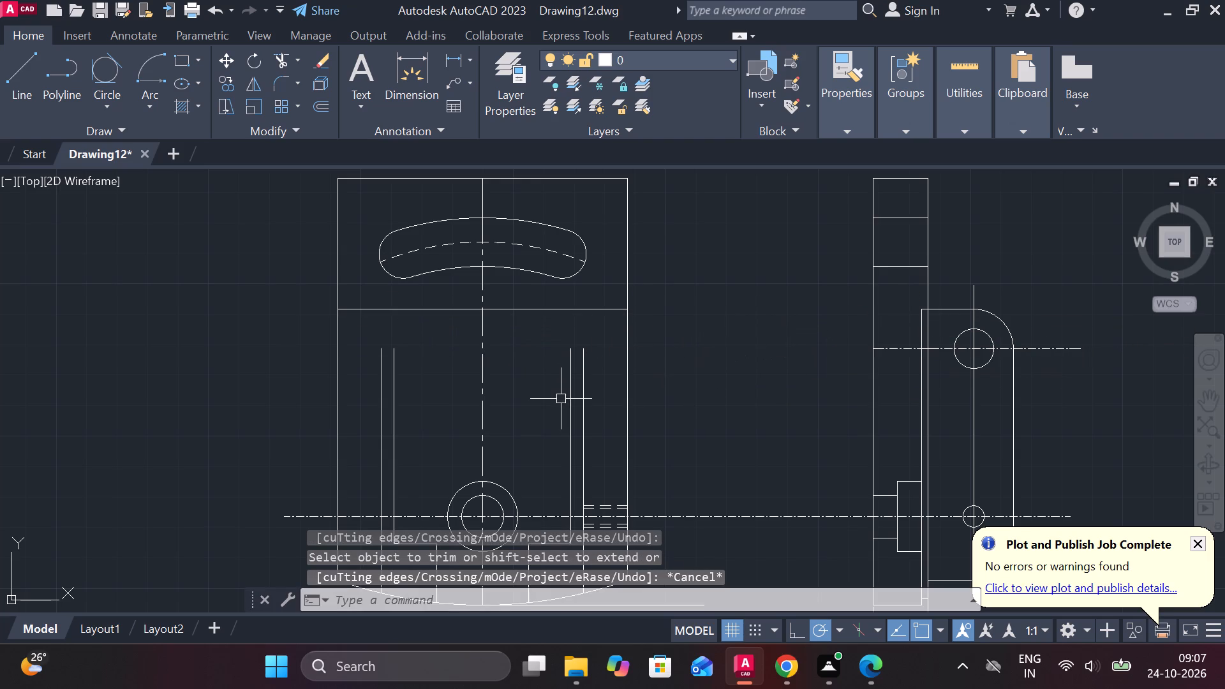
Extend the front view's four inner vertical lines up to the horizontal line at block-top level.
text(EX)
key(space)
drag(602, 407, 375, 403)
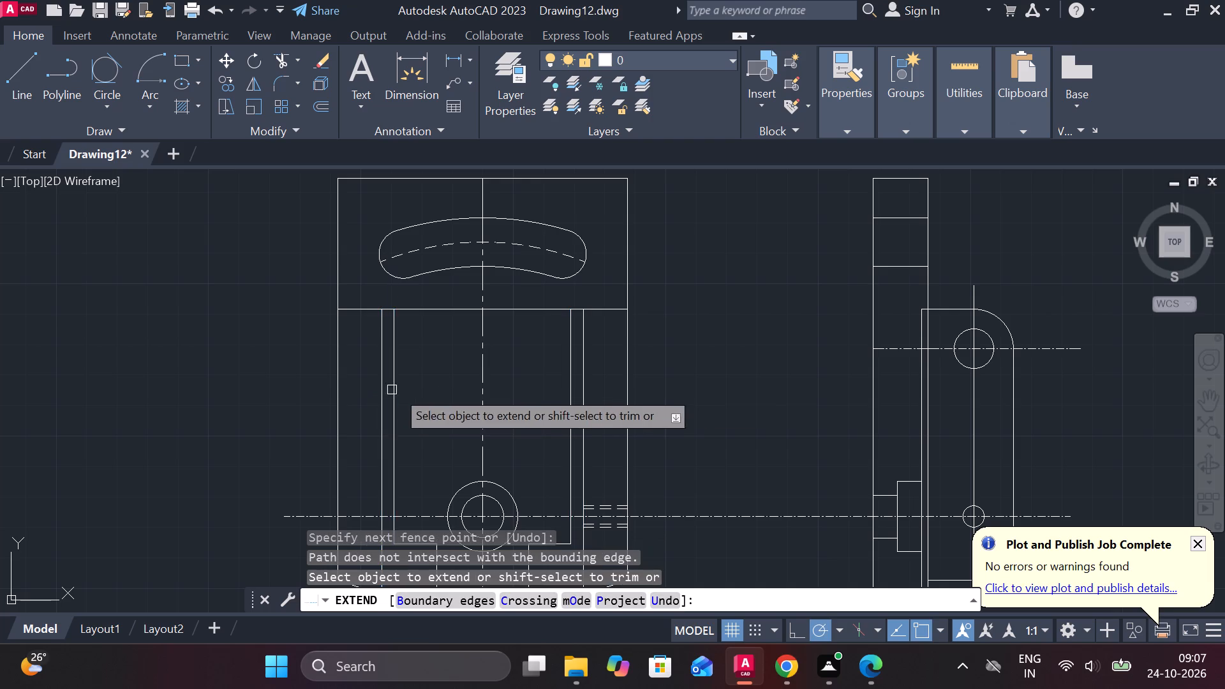
key(Escape)
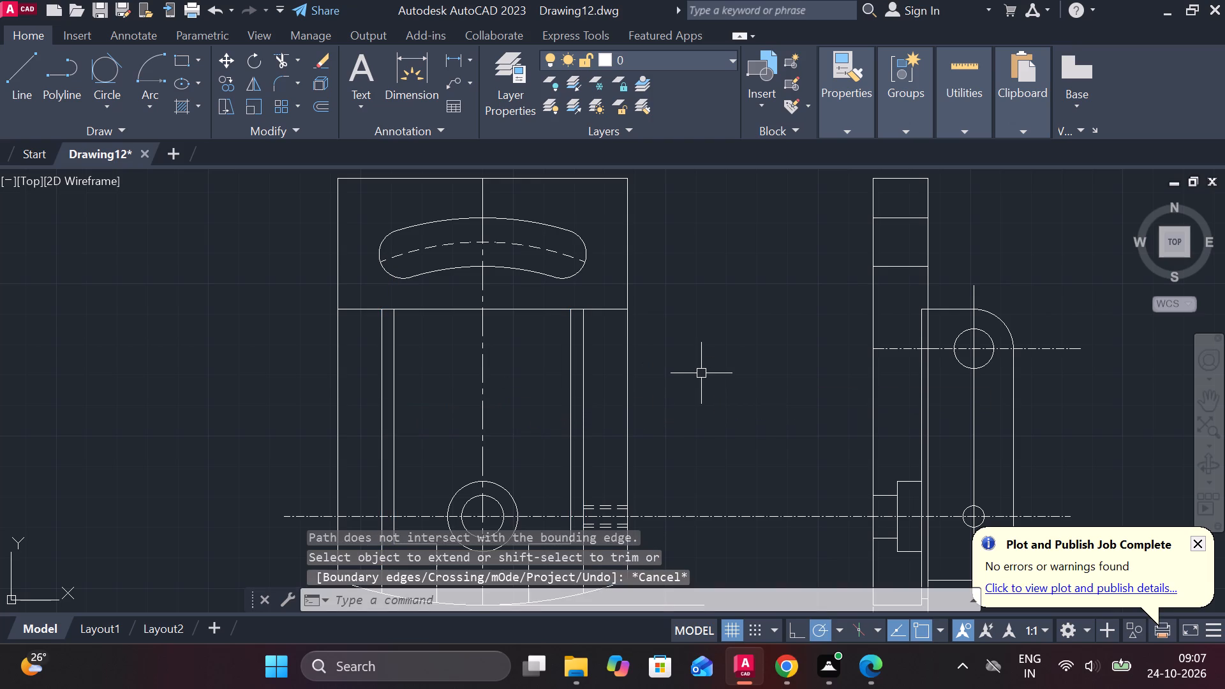
Stretch the side plate's short upper centerline horizontally across the front view to just beyond the plate's far edge, about 213 long.
click(905, 346)
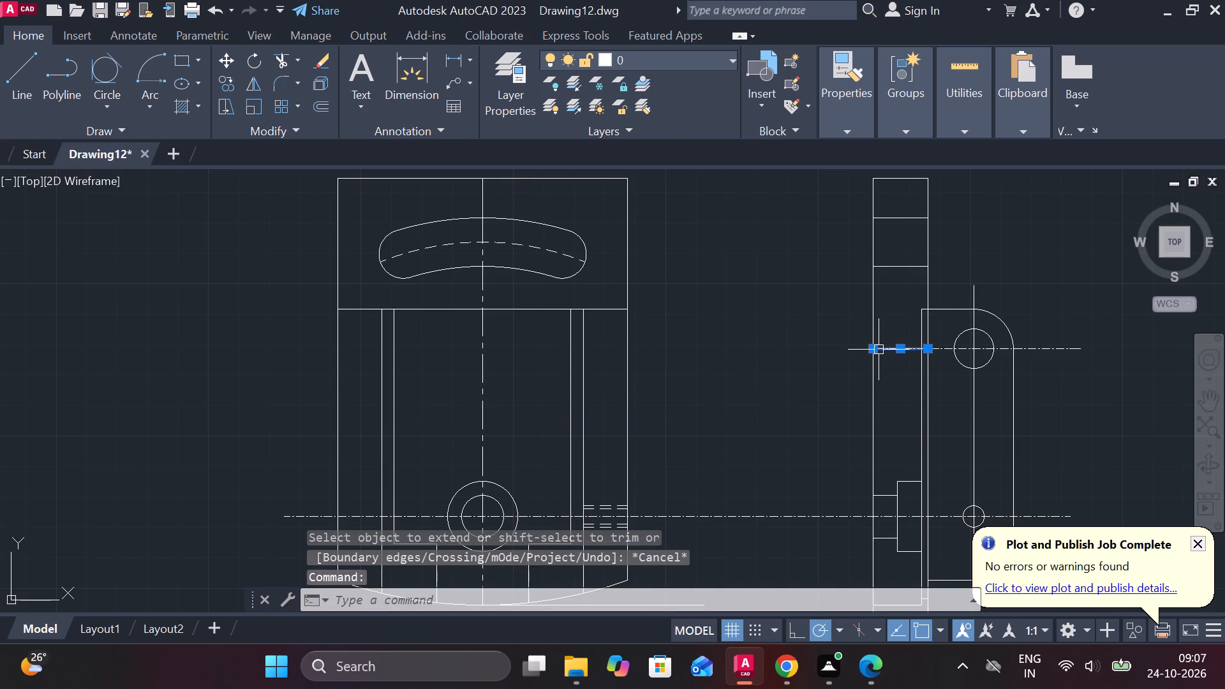
click(914, 396)
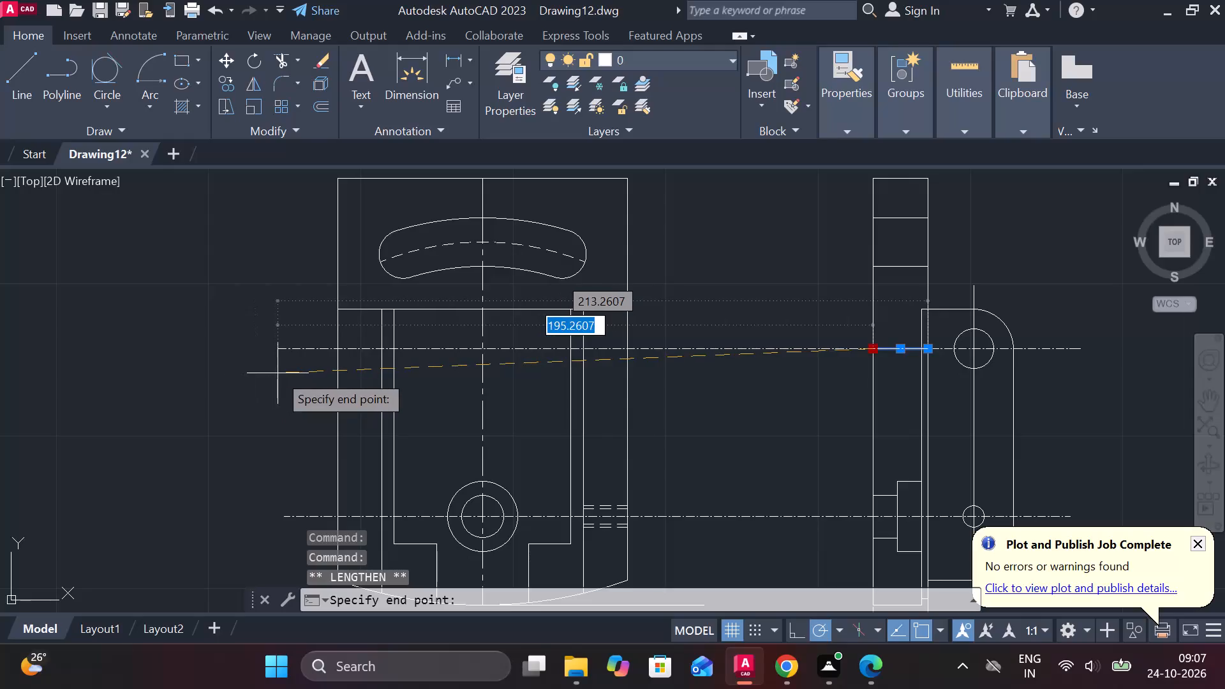
click(278, 373)
key(Escape)
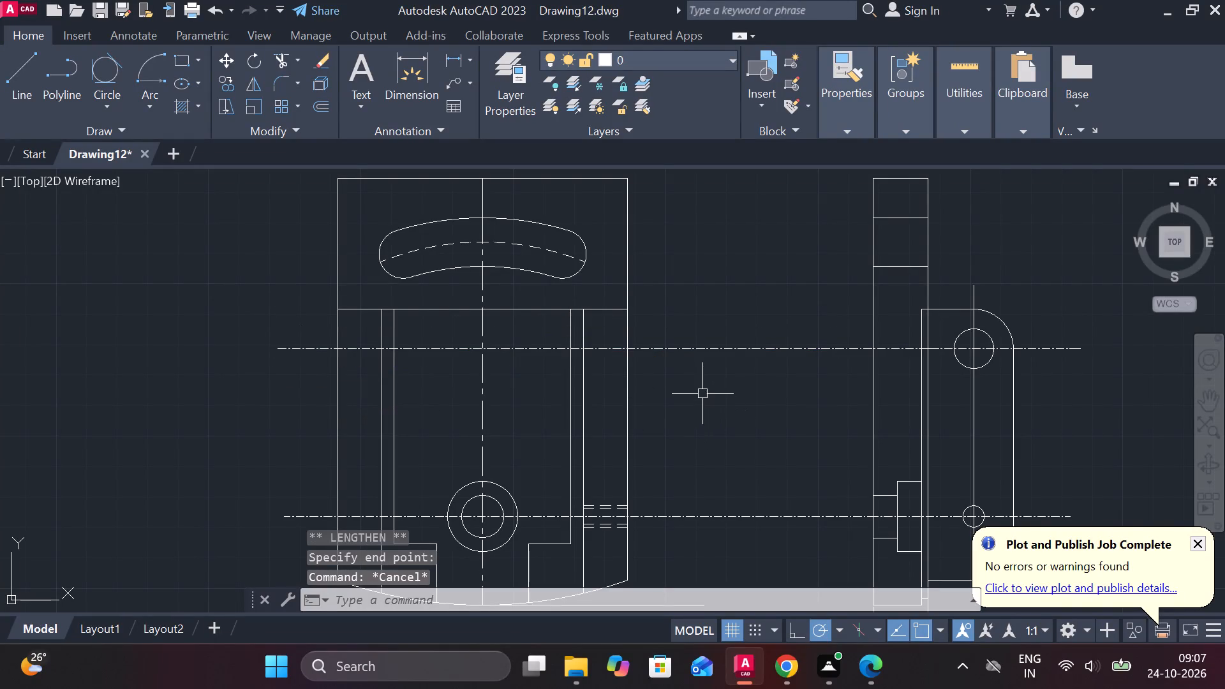
Draw a 14.5 long horizontal line on the upper centerline, from the outermost inner vertical line to the front plate's edge nearest the side view.
key(l)
key(Return)
scroll(615, 351, up, 2)
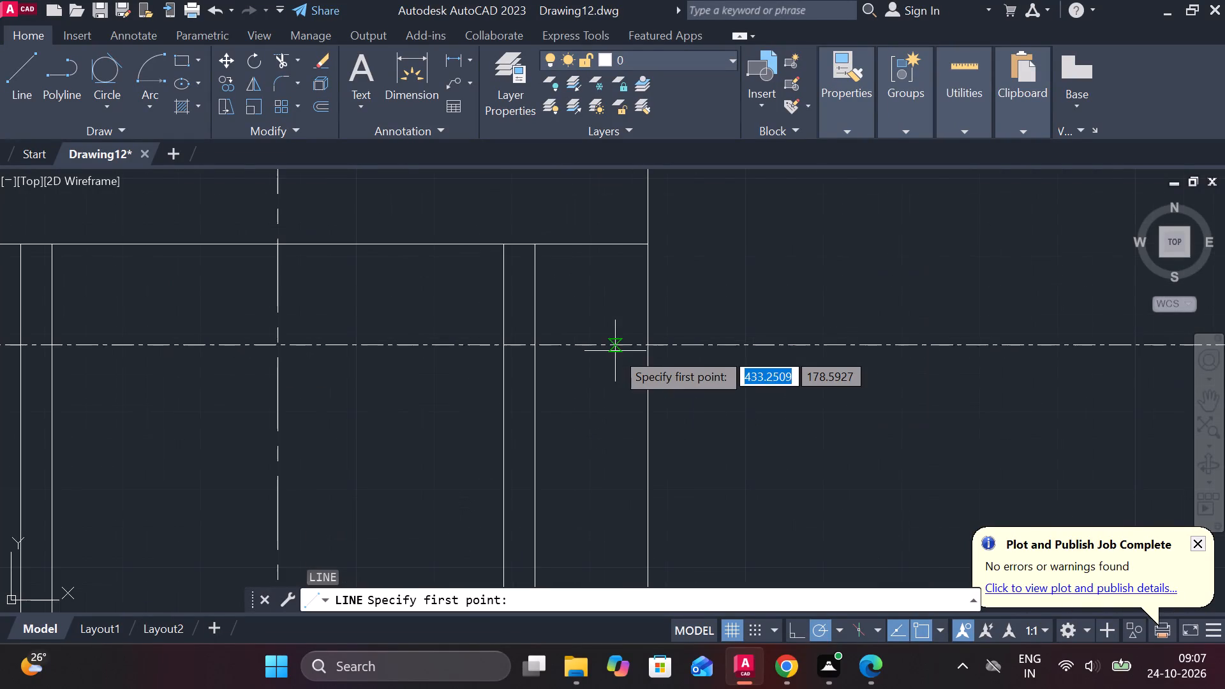
click(543, 343)
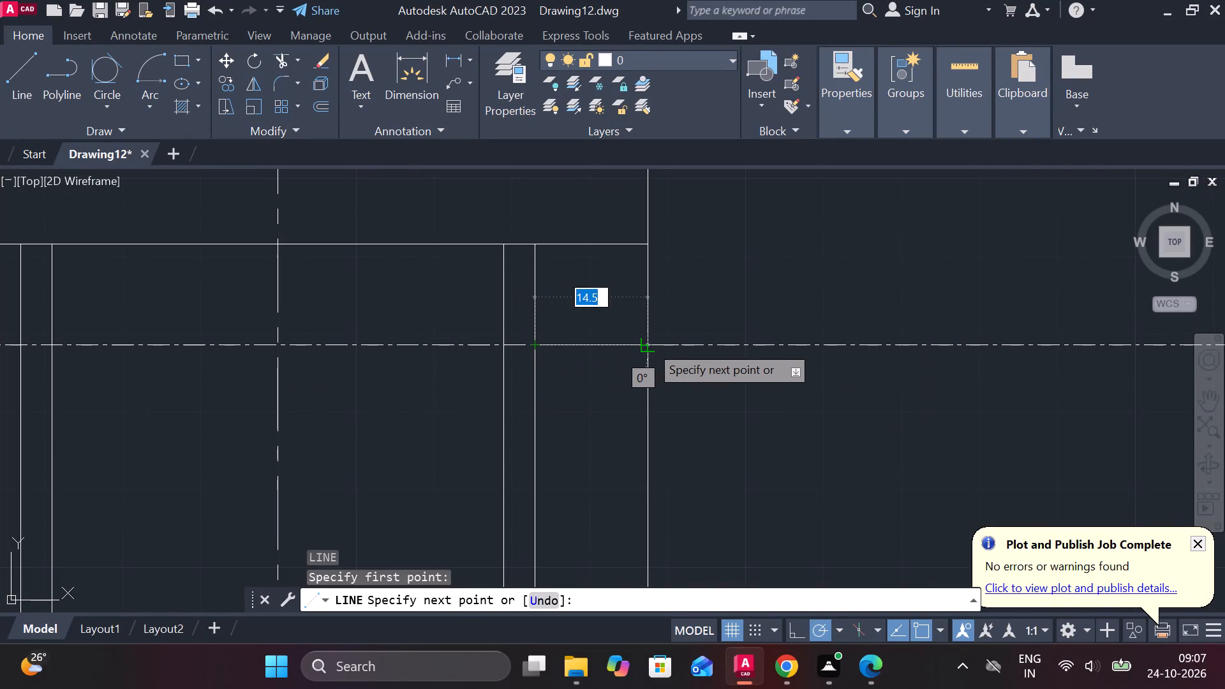
click(649, 344)
key(Escape)
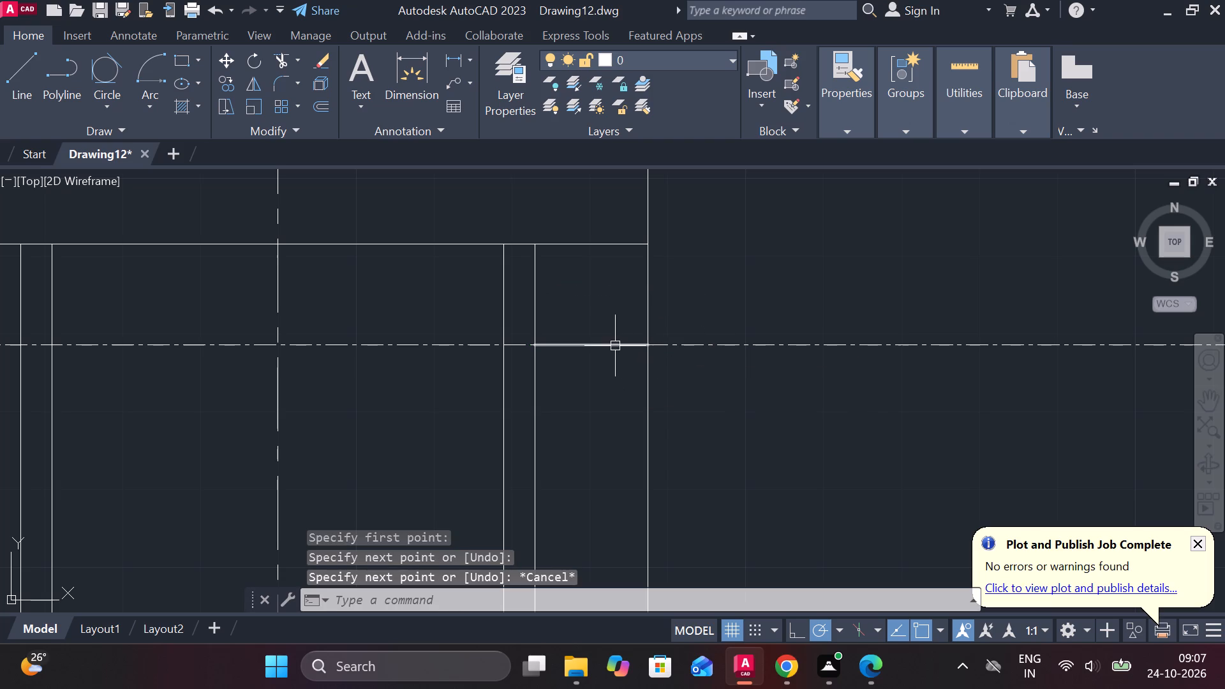
Offset the short horizontal line on the upper centerline using a through point.
click(615, 346)
scroll(650, 347, down, 1)
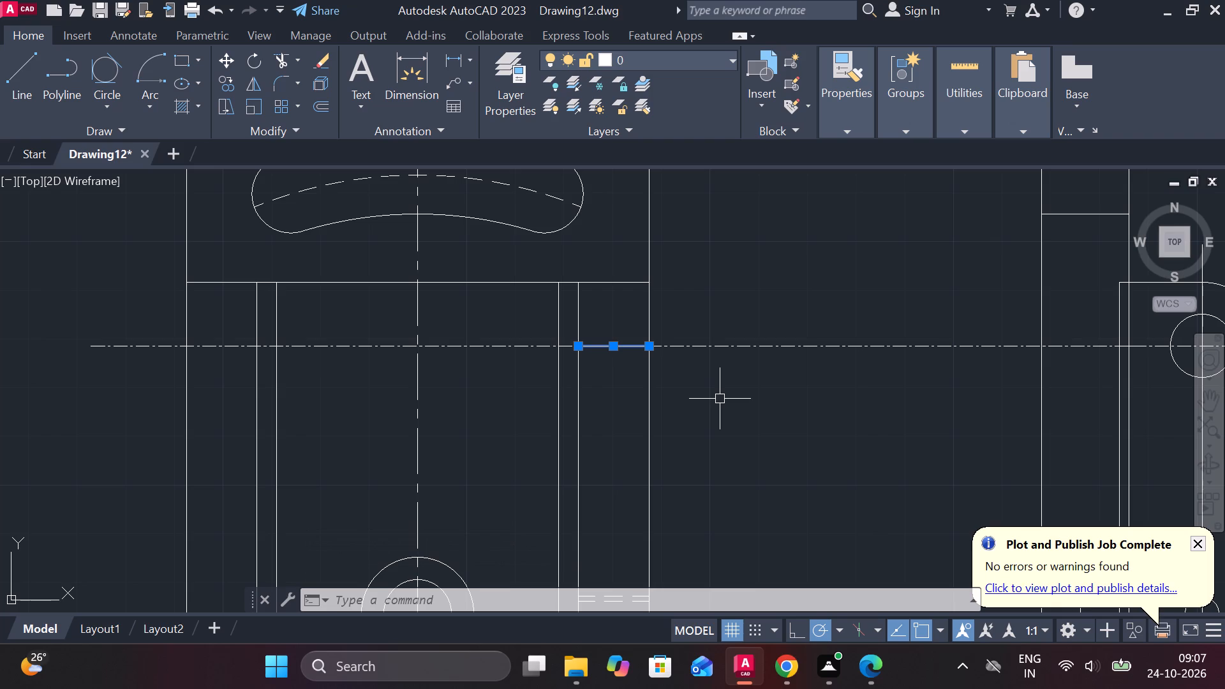
key(o)
key(Return)
key(Return)
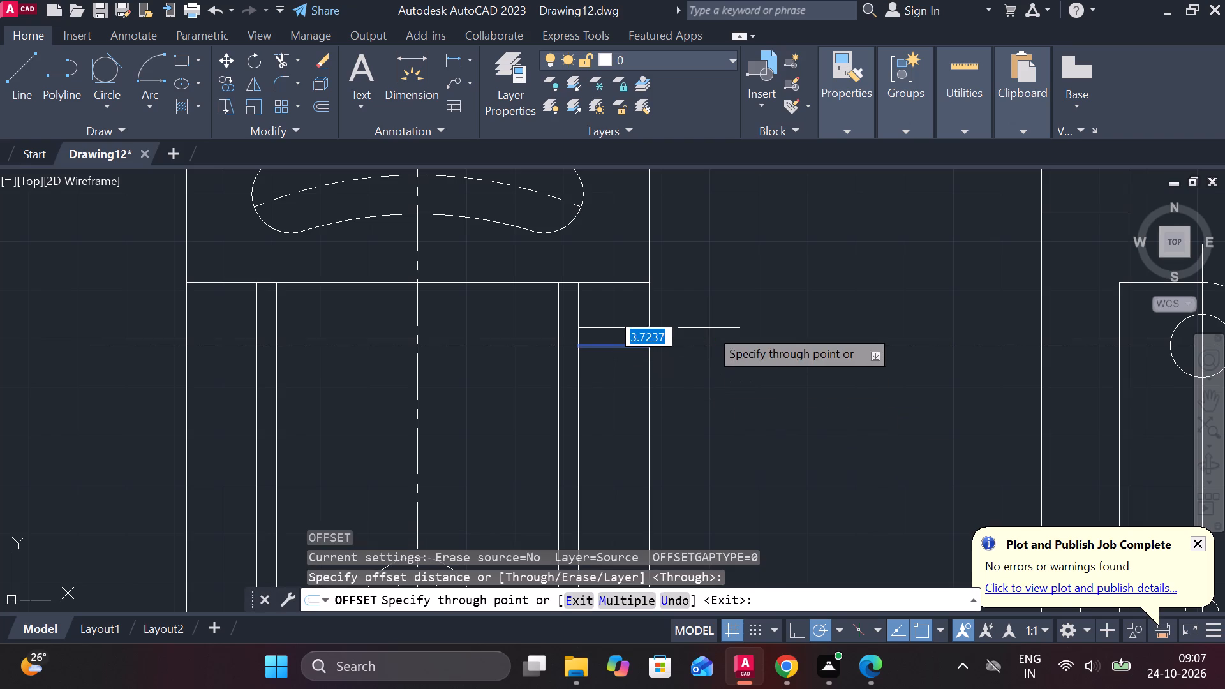
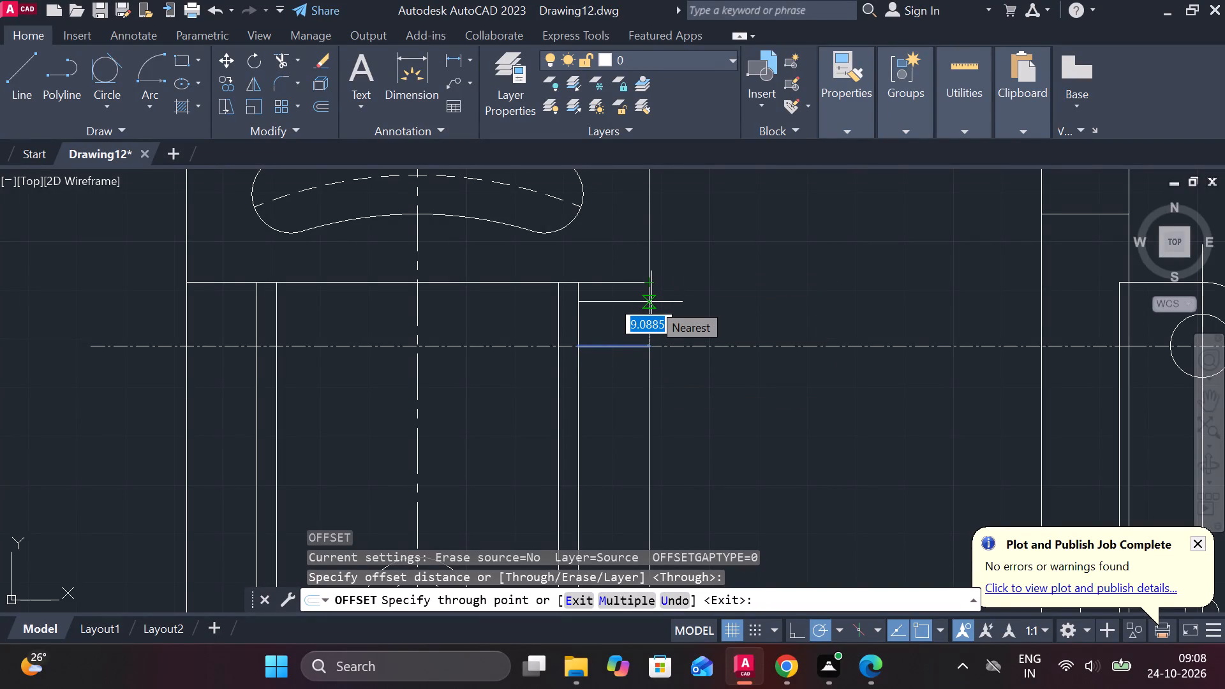
Offset the short line on the upper centerline by 6.5 to both sides, forming the hole edges nearest the side view.
text(6.5)
key(Return)
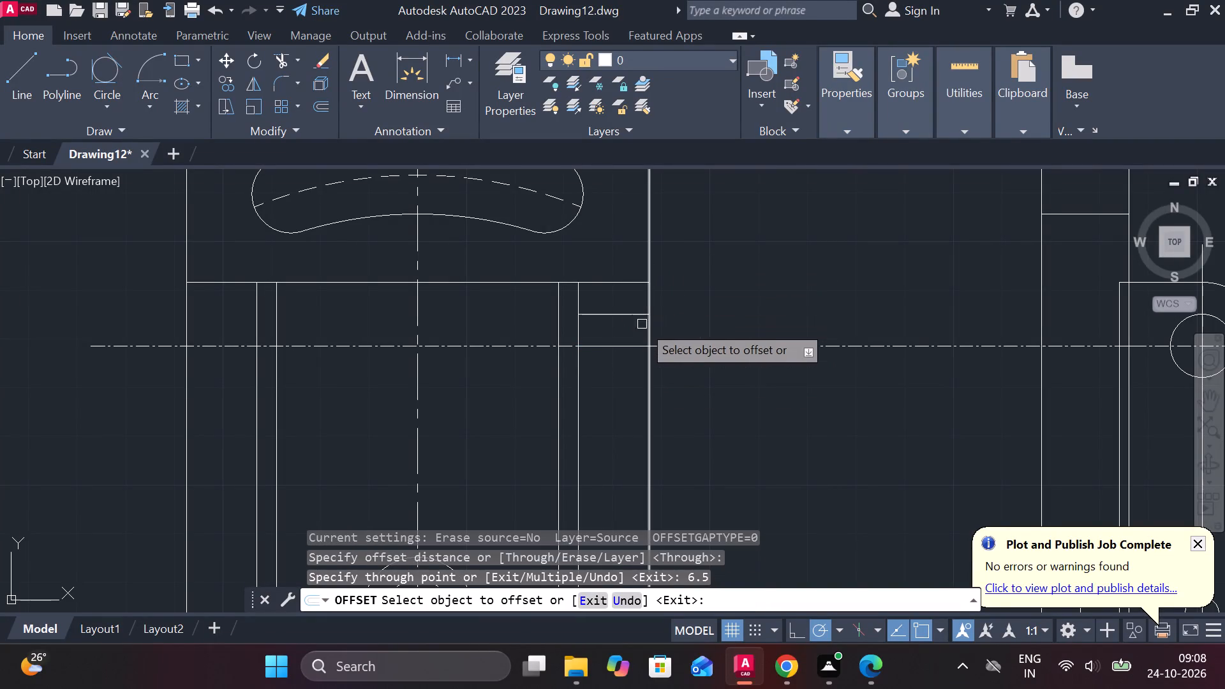
click(621, 349)
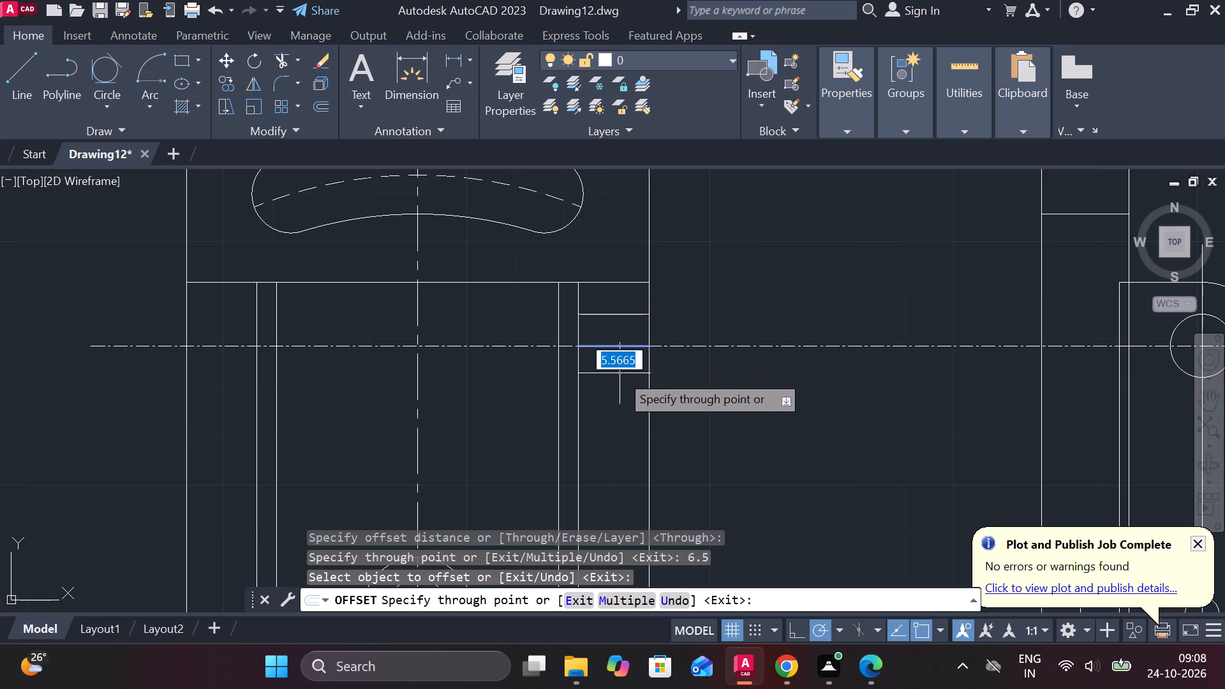
text(6.5)
key(Return)
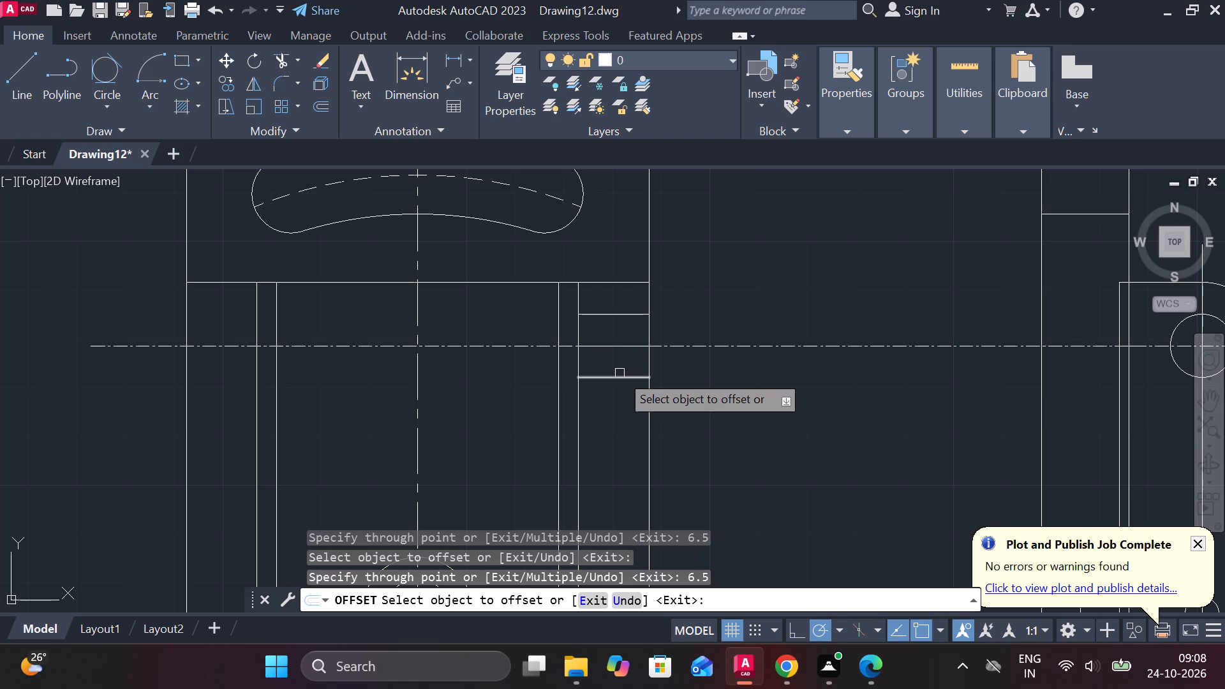
scroll(616, 374, down, 1)
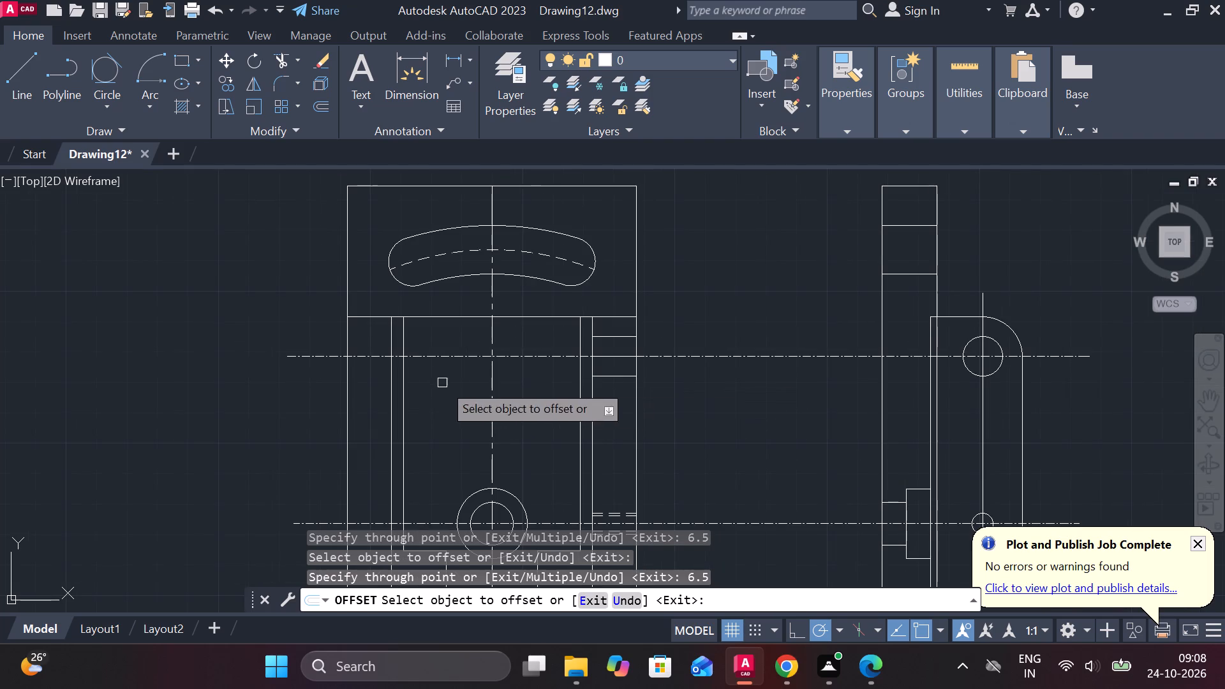
scroll(418, 378, up, 1)
middle_drag(438, 380, 586, 417)
key(Escape)
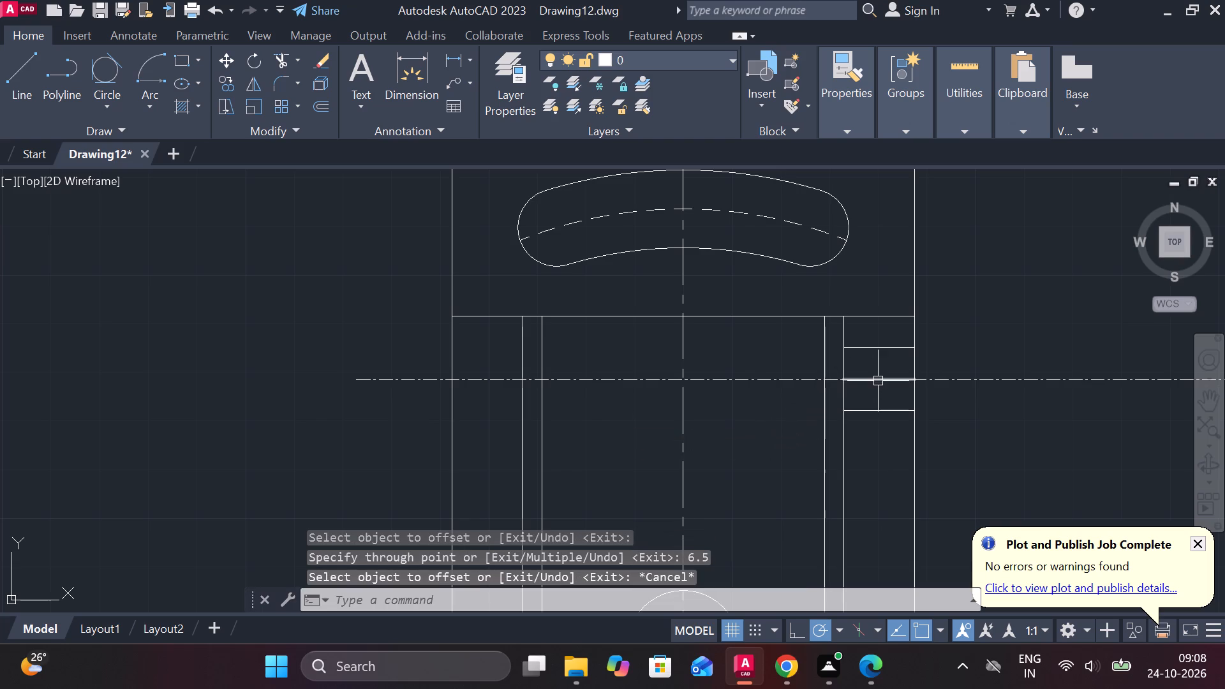
Erase the short source line lying on the upper centerline between the two 6.5 offset lines.
click(878, 381)
text(E)
key(space)
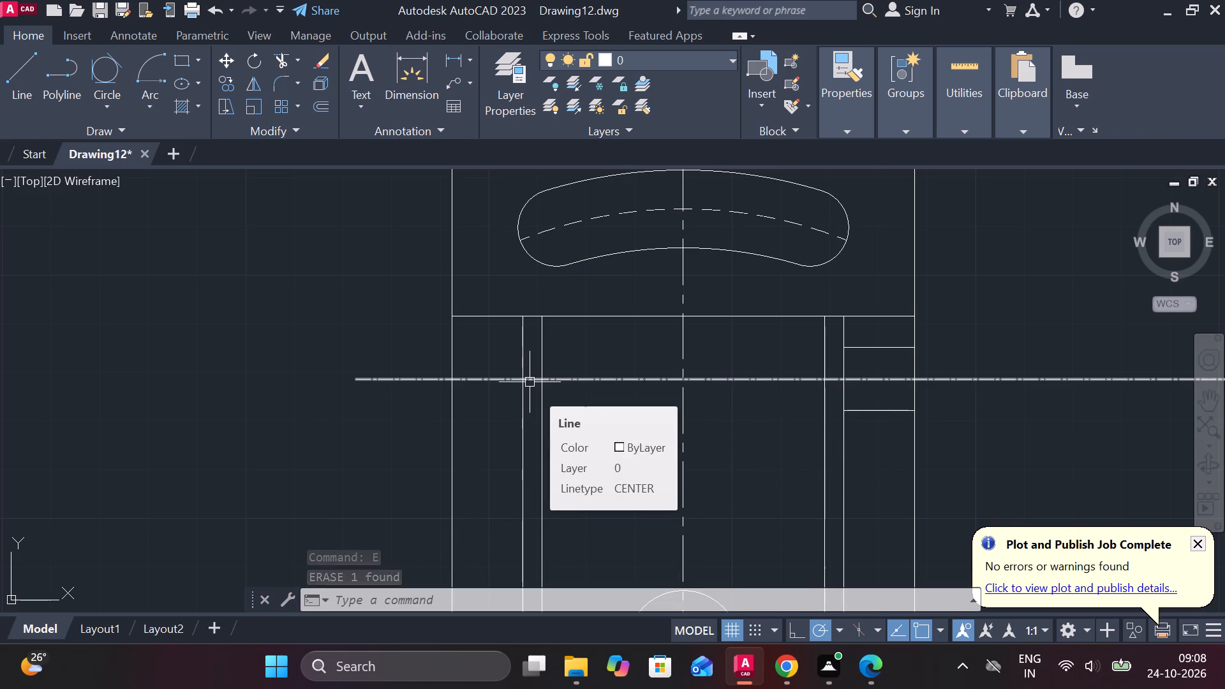
key(Escape)
Draw a short horizontal line on the upper centerline from the front plate's far edge to the nearest inner vertical line.
key(l)
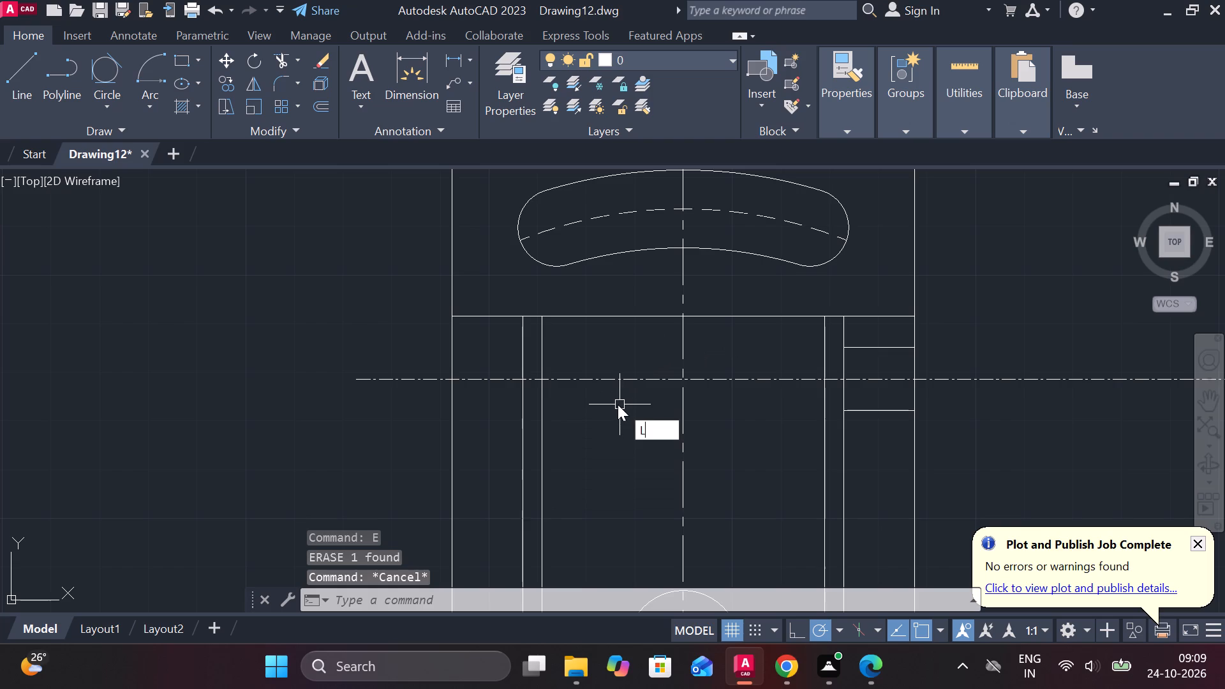
key(Return)
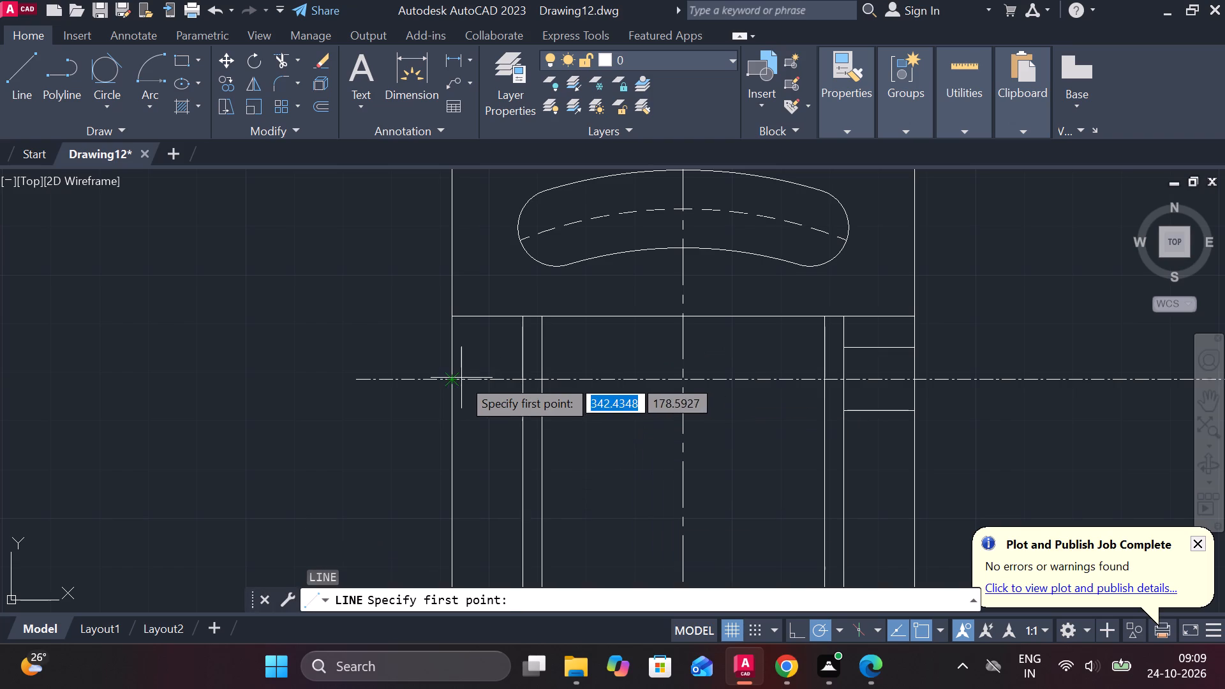
click(461, 378)
click(523, 380)
key(Escape)
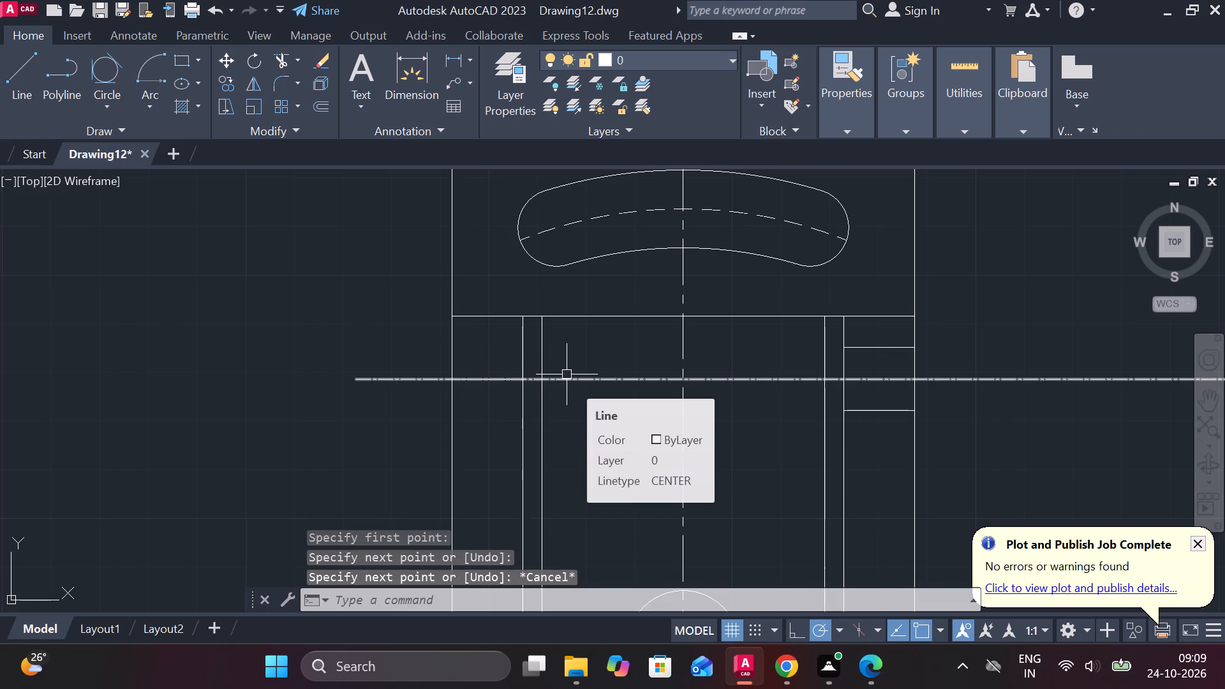
Offset the short line on the upper centerline at the plate's far edge by 6 to both sides.
click(494, 380)
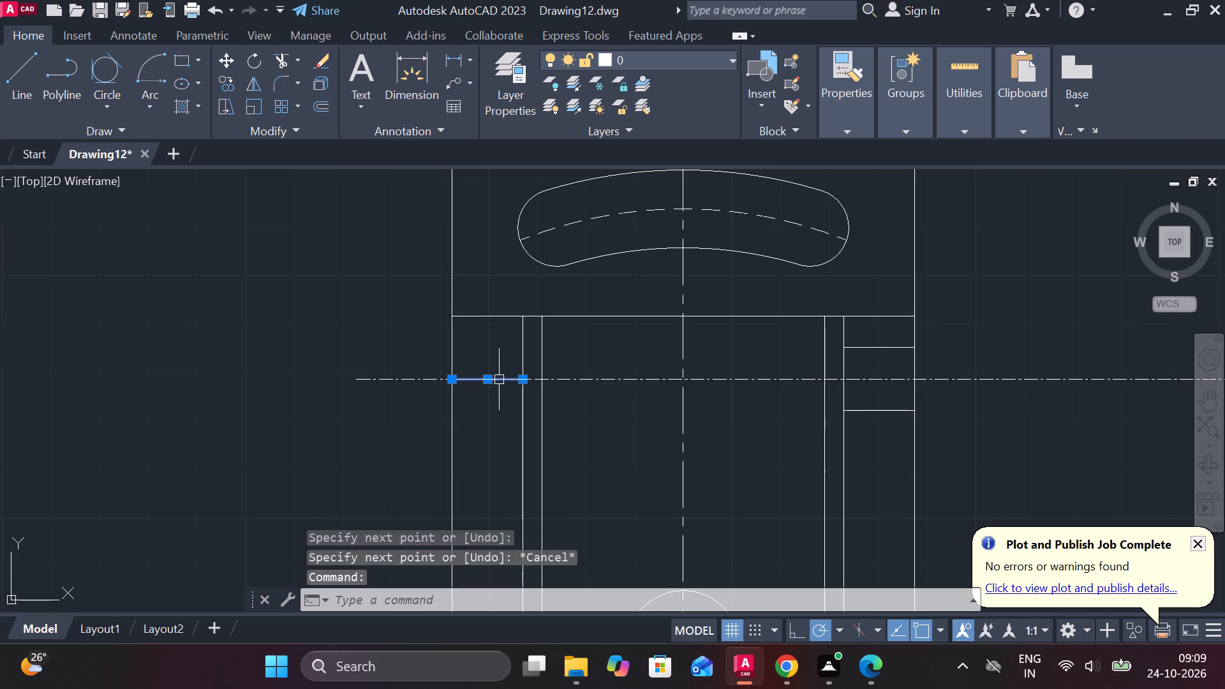
key(o)
key(Return)
key(Return)
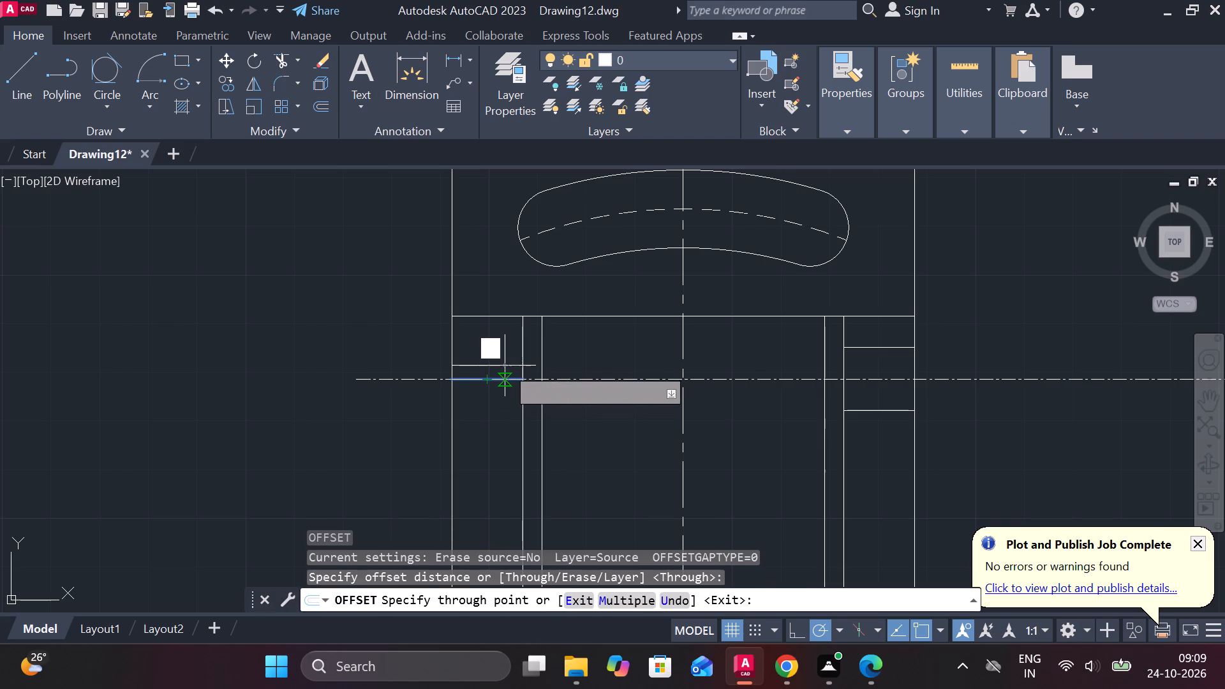
key(6)
key(Return)
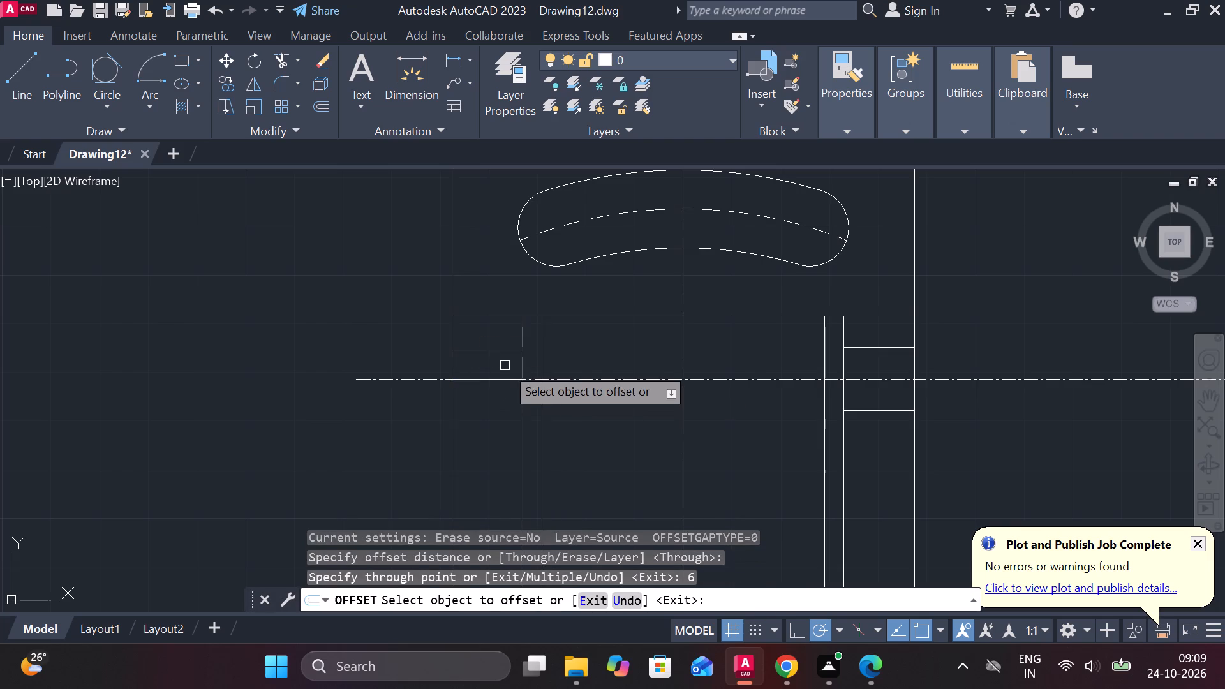
click(495, 376)
key(6)
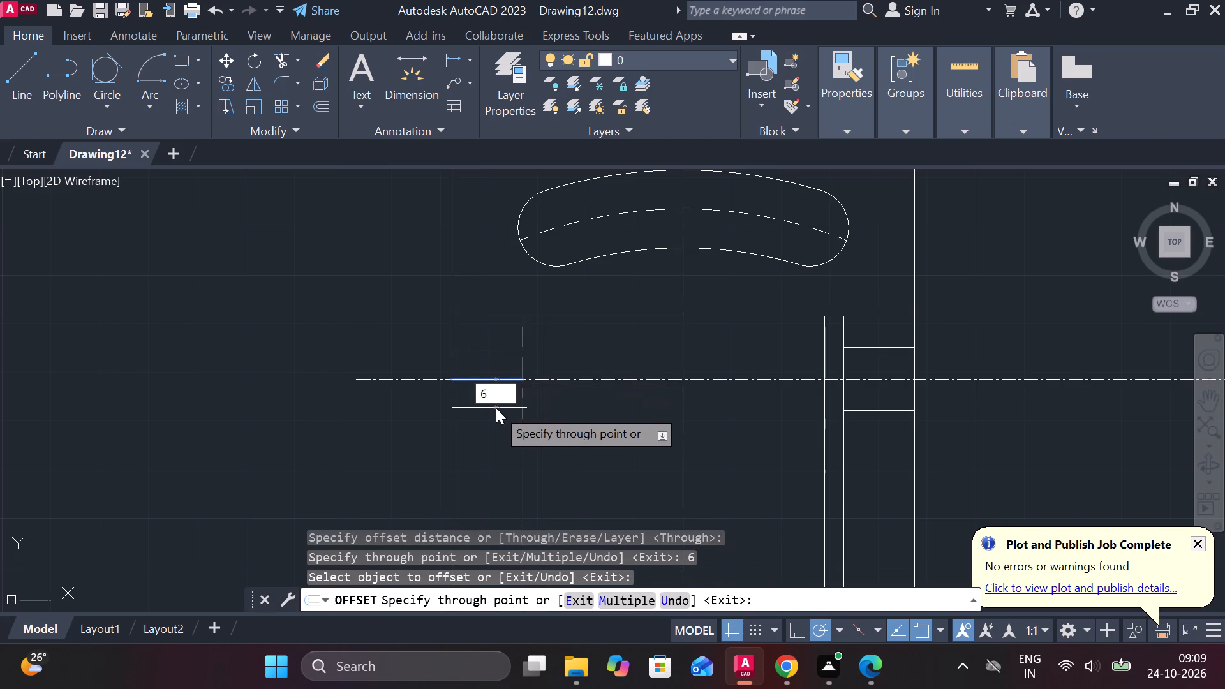
key(Return)
key(Escape)
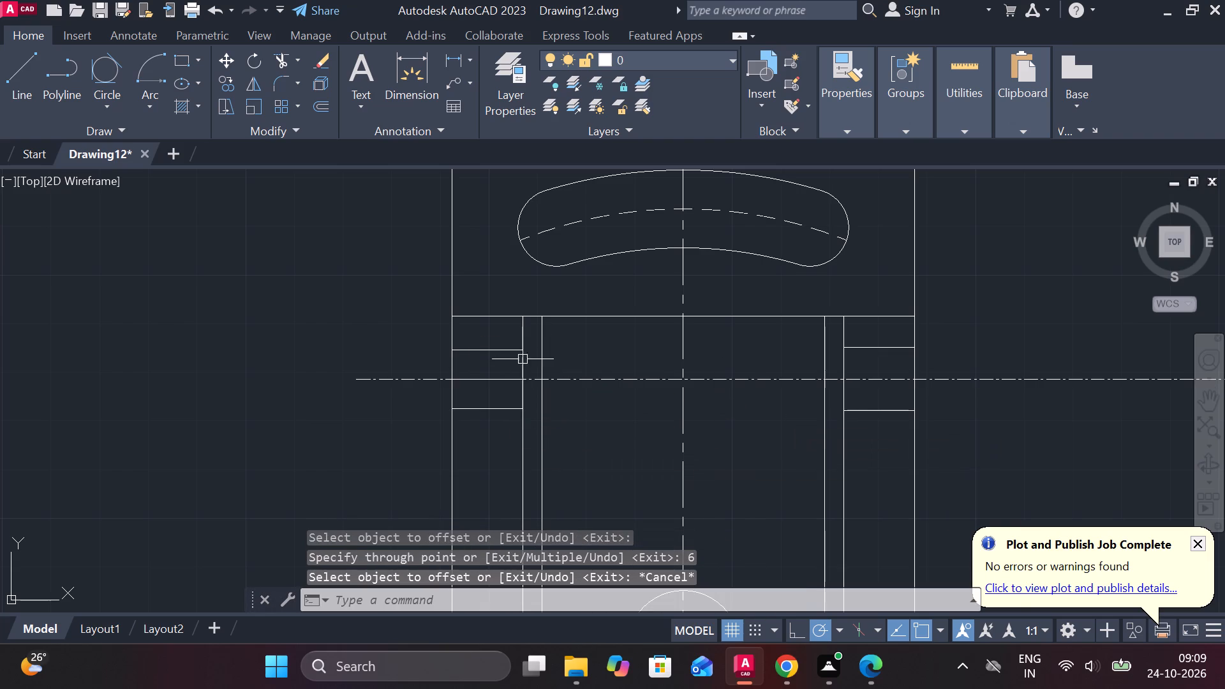
Set the linetype of the four short hole-edge lines around the front view's upper centerline to DASHED.
click(514, 350)
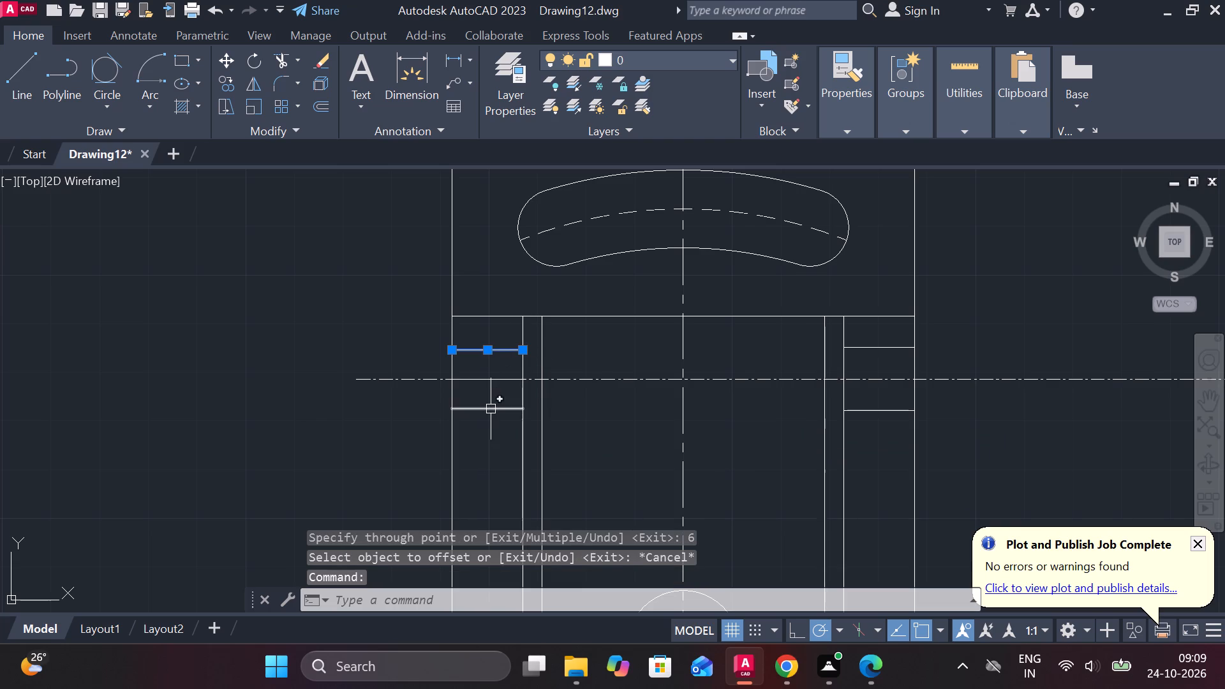
click(491, 412)
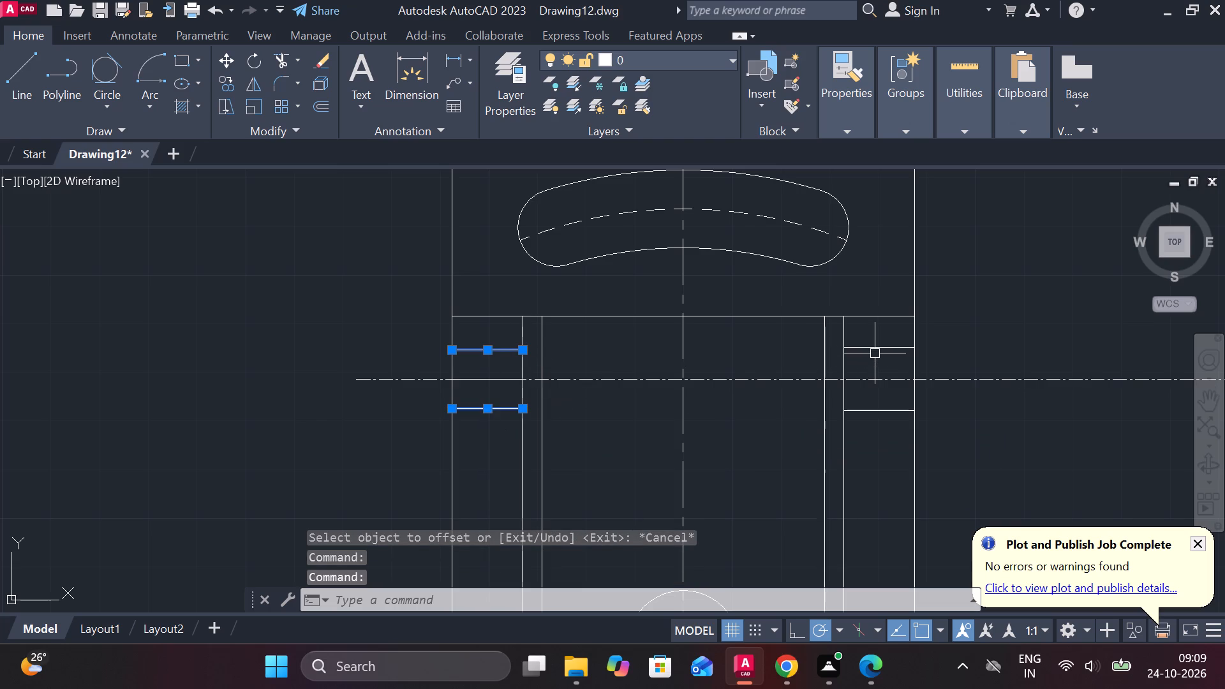
click(875, 352)
click(875, 411)
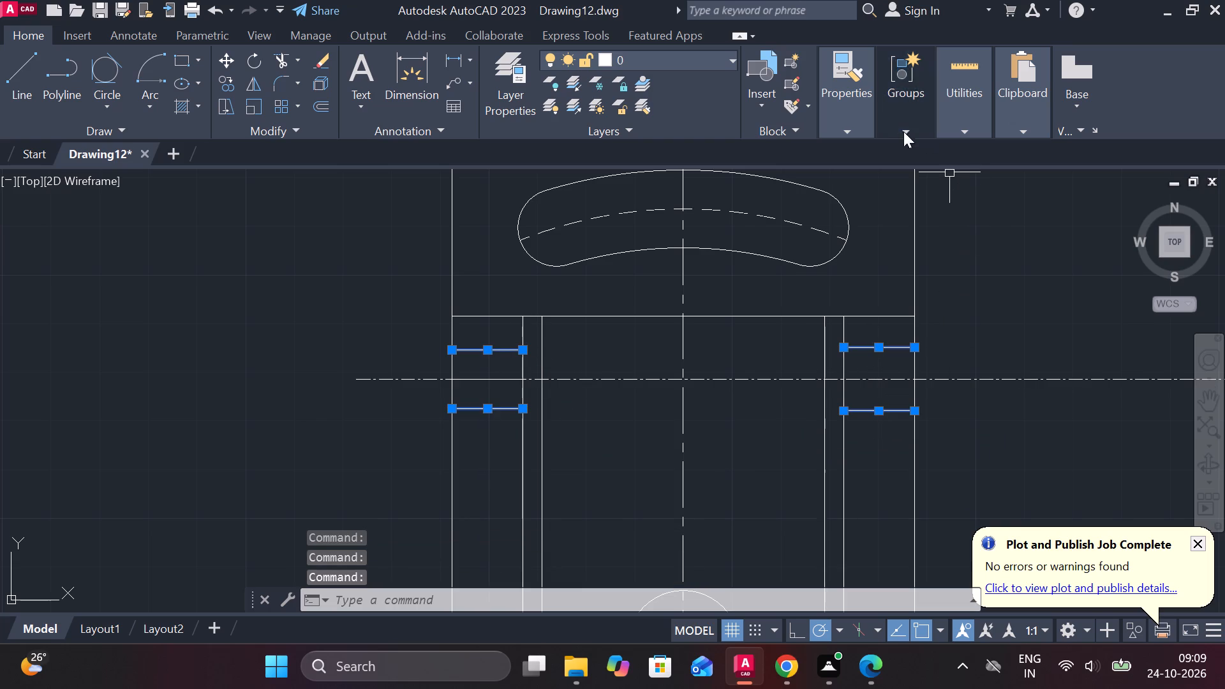
click(863, 137)
click(969, 206)
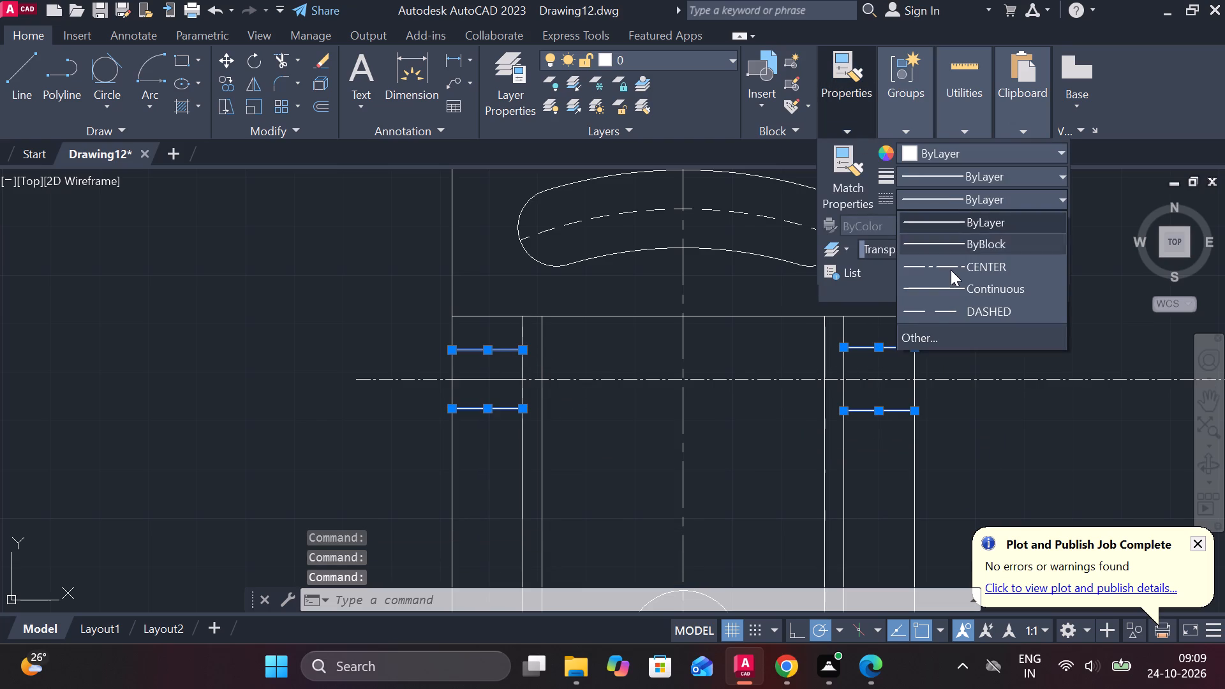
click(932, 307)
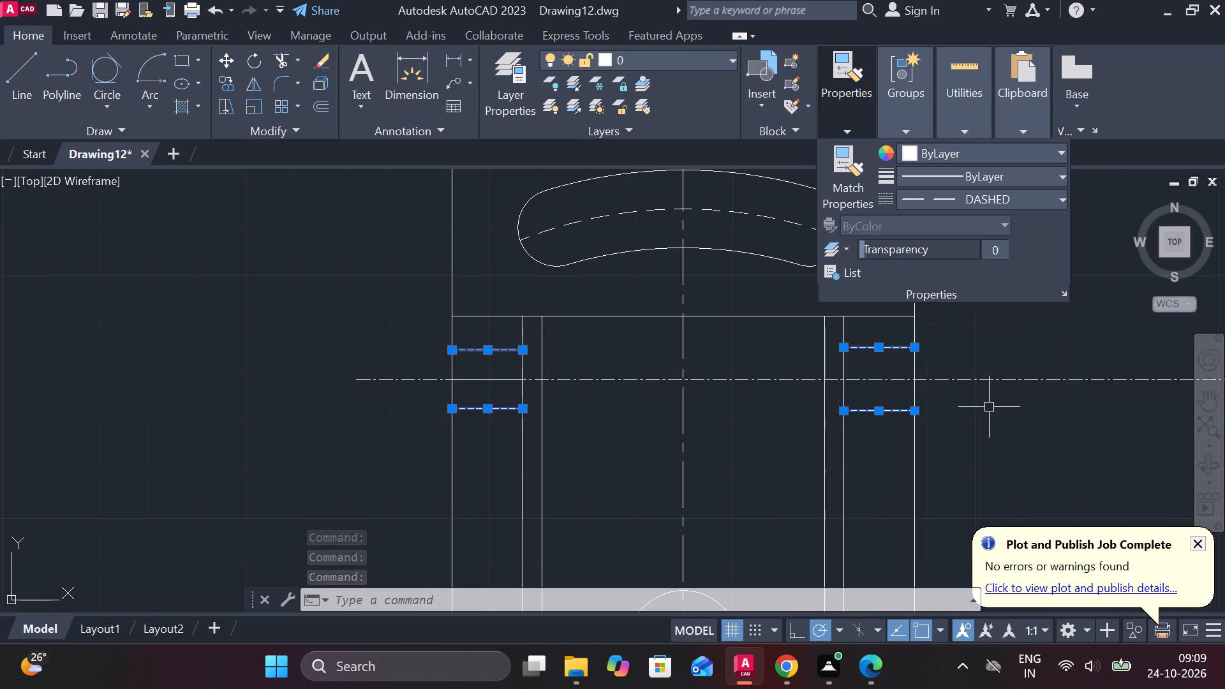
key(Escape)
Examine the front and side views together to check the hole edges and the side plate's outline.
scroll(995, 430, down, 1)
middle_drag(995, 430, 771, 404)
scroll(786, 410, down, 1)
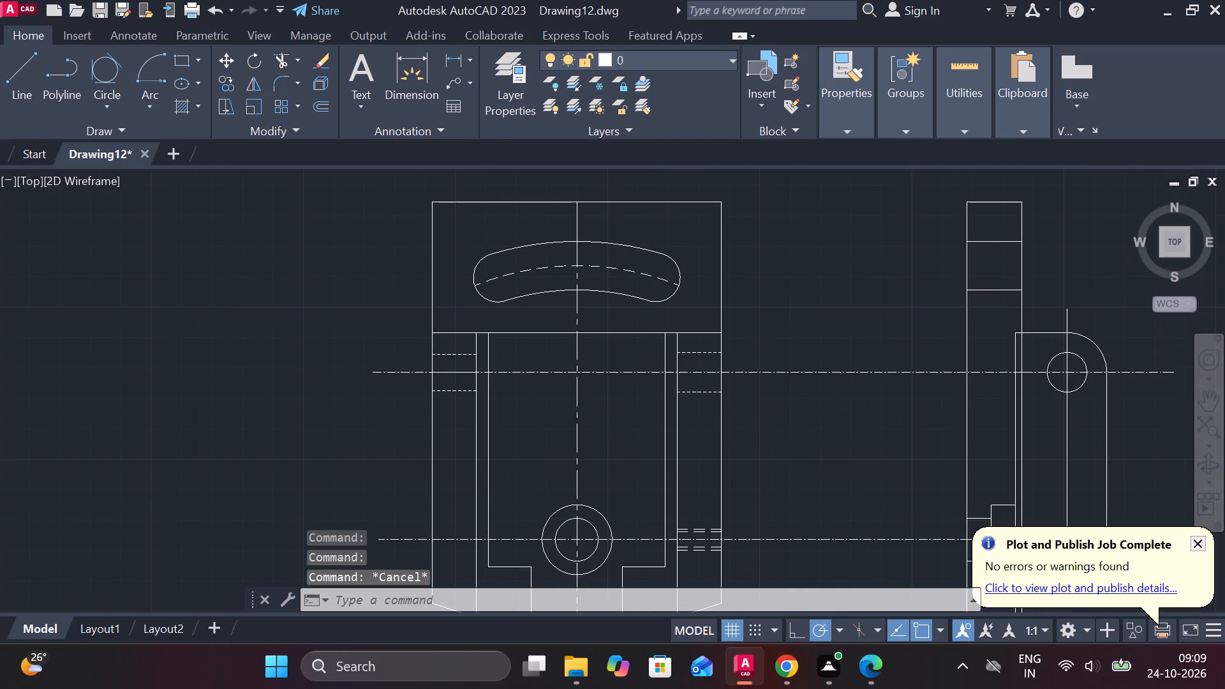
middle_drag(818, 419, 717, 411)
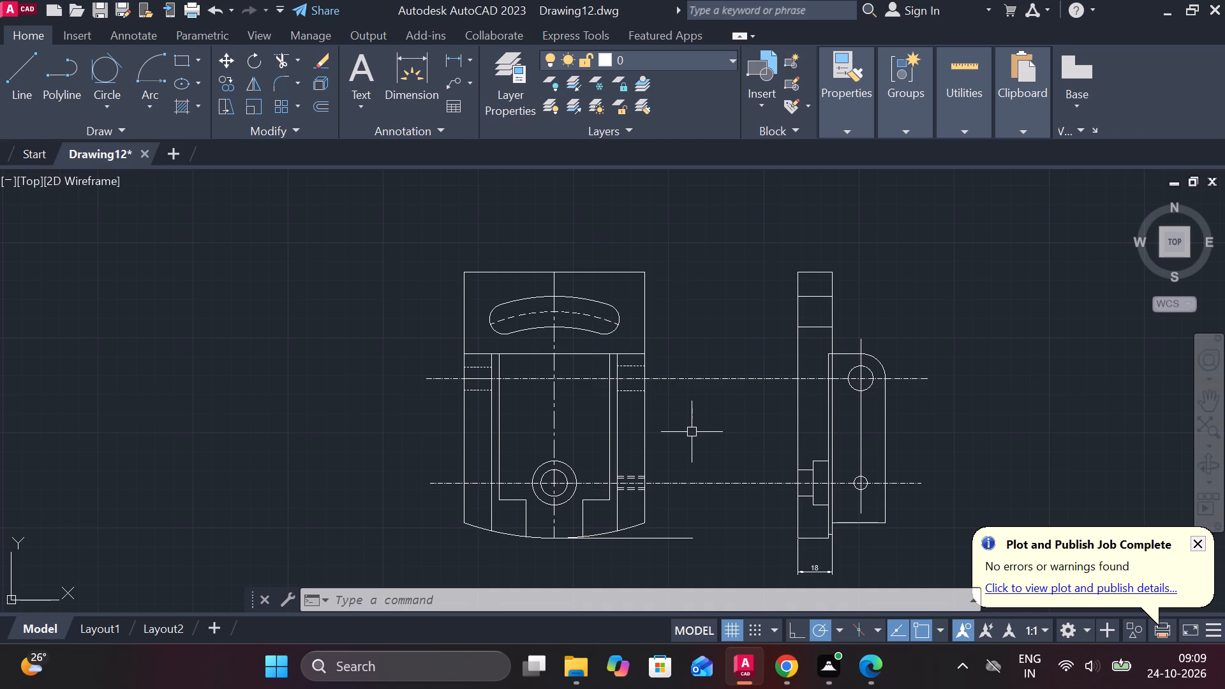
middle_drag(725, 426, 678, 404)
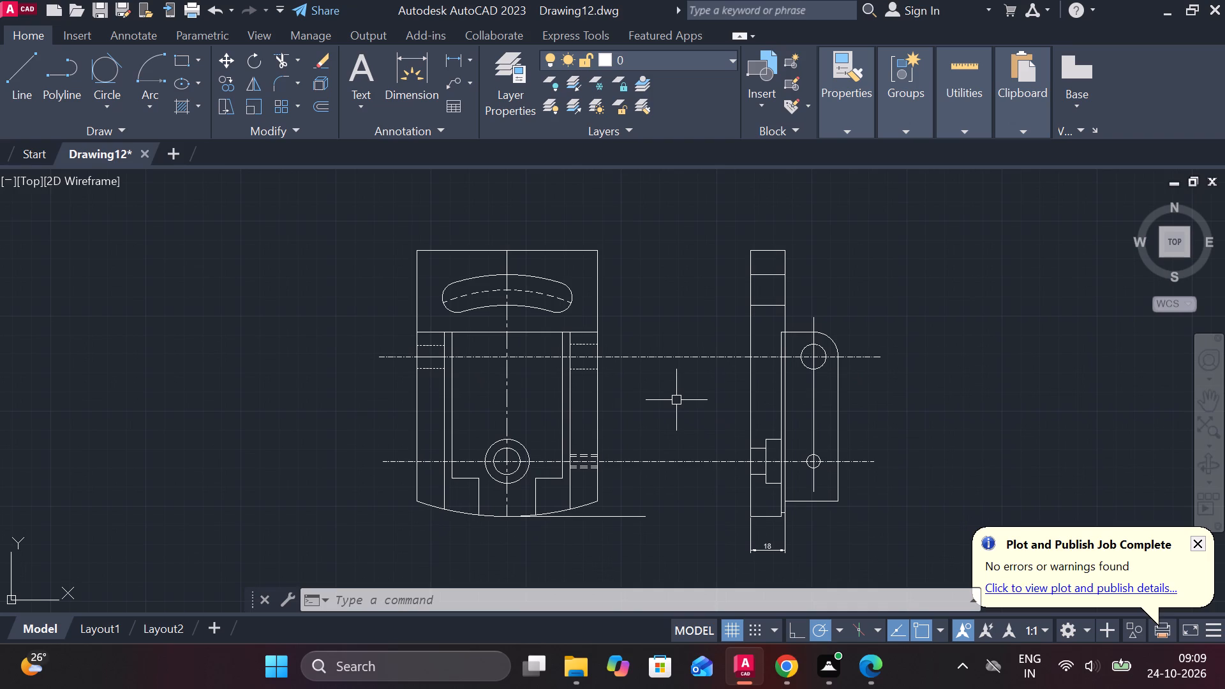
middle_drag(687, 438, 619, 405)
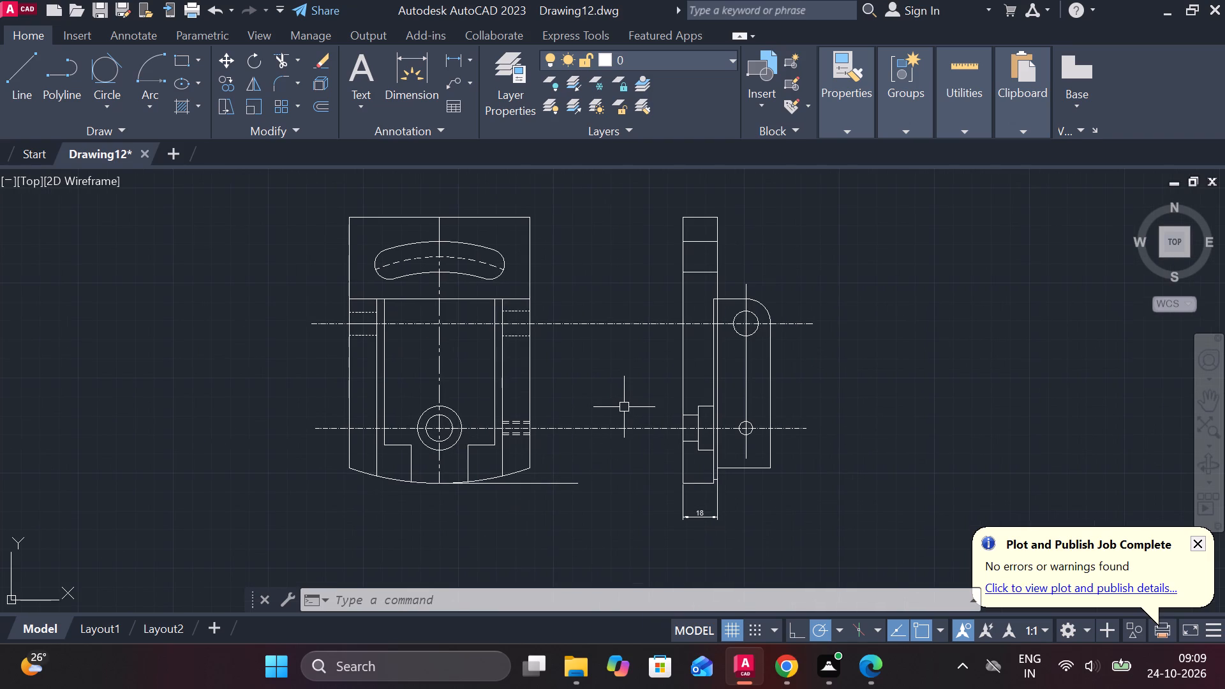
scroll(624, 407, down, 1)
scroll(670, 410, up, 1)
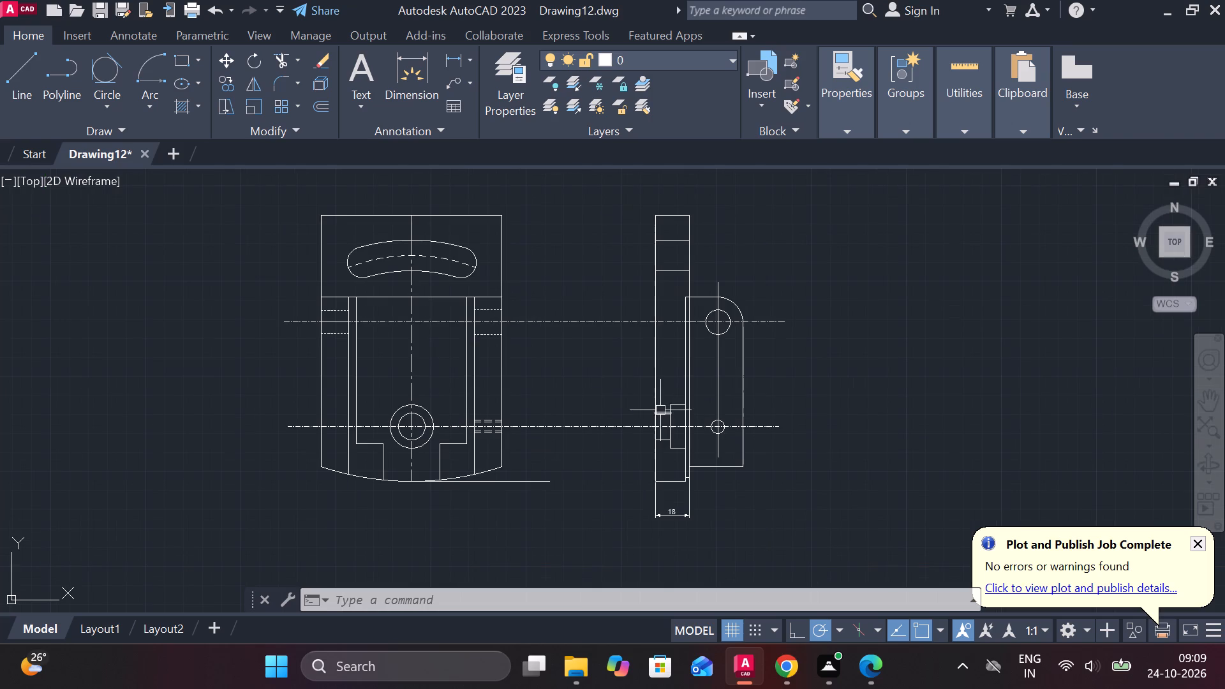
scroll(614, 390, up, 1)
middle_drag(614, 389, 628, 447)
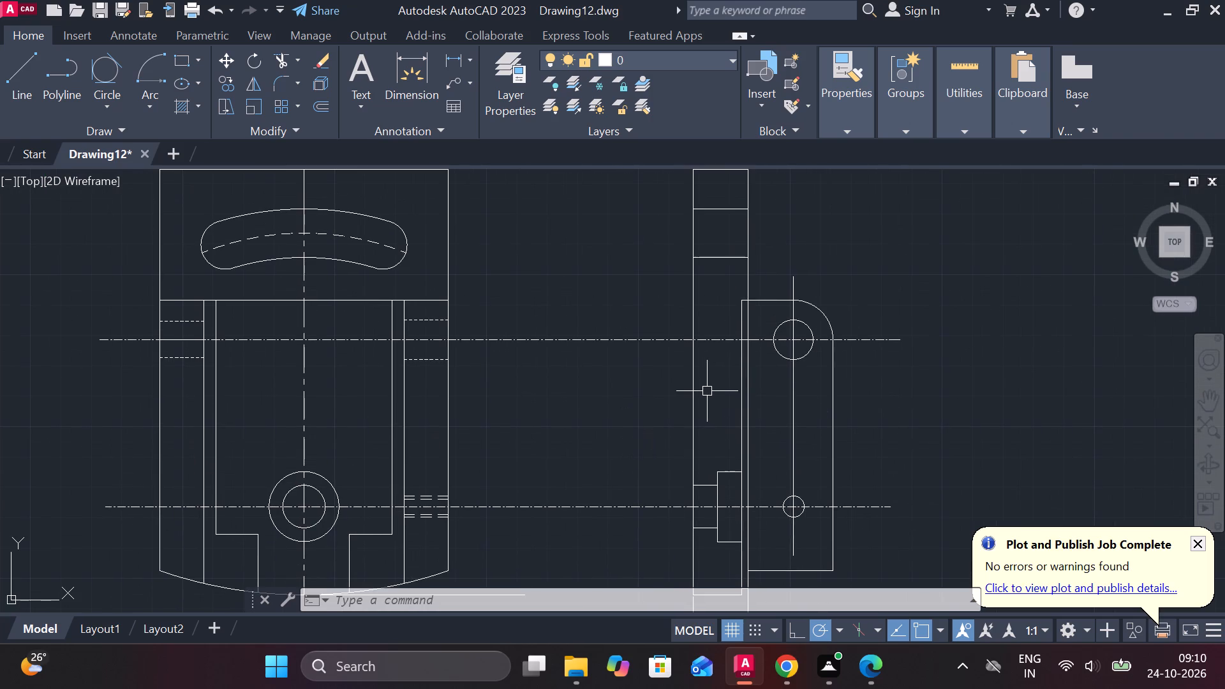
middle_drag(877, 421, 841, 387)
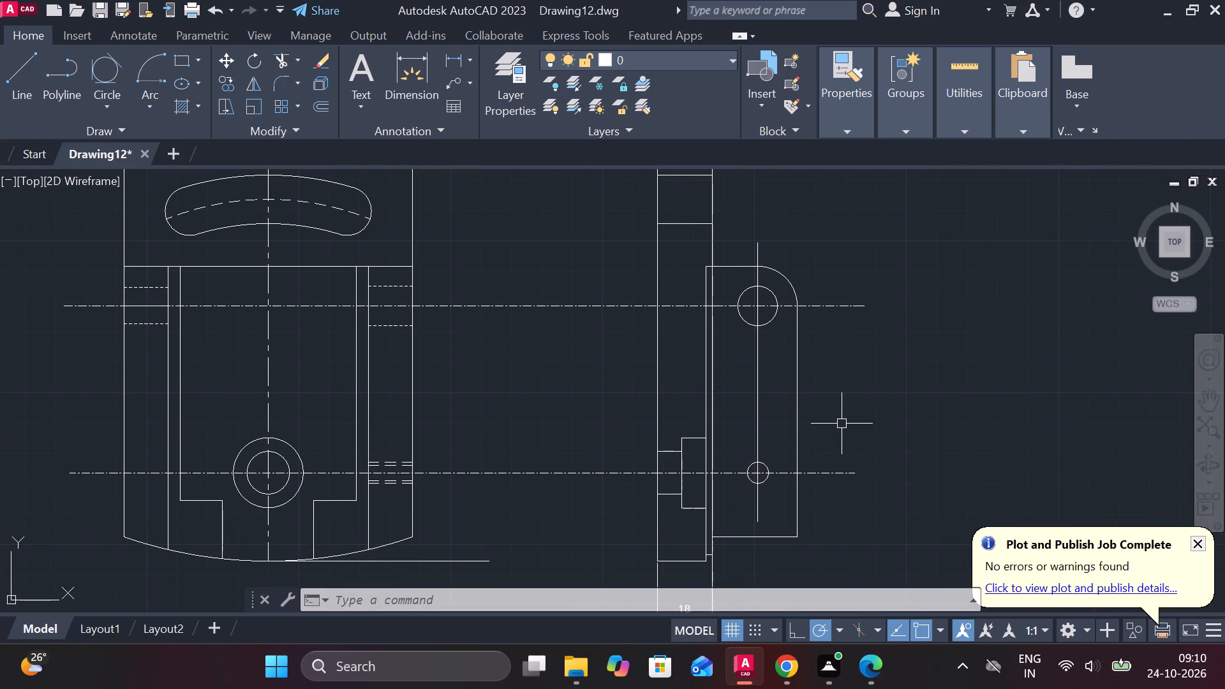
middle_drag(842, 424, 825, 323)
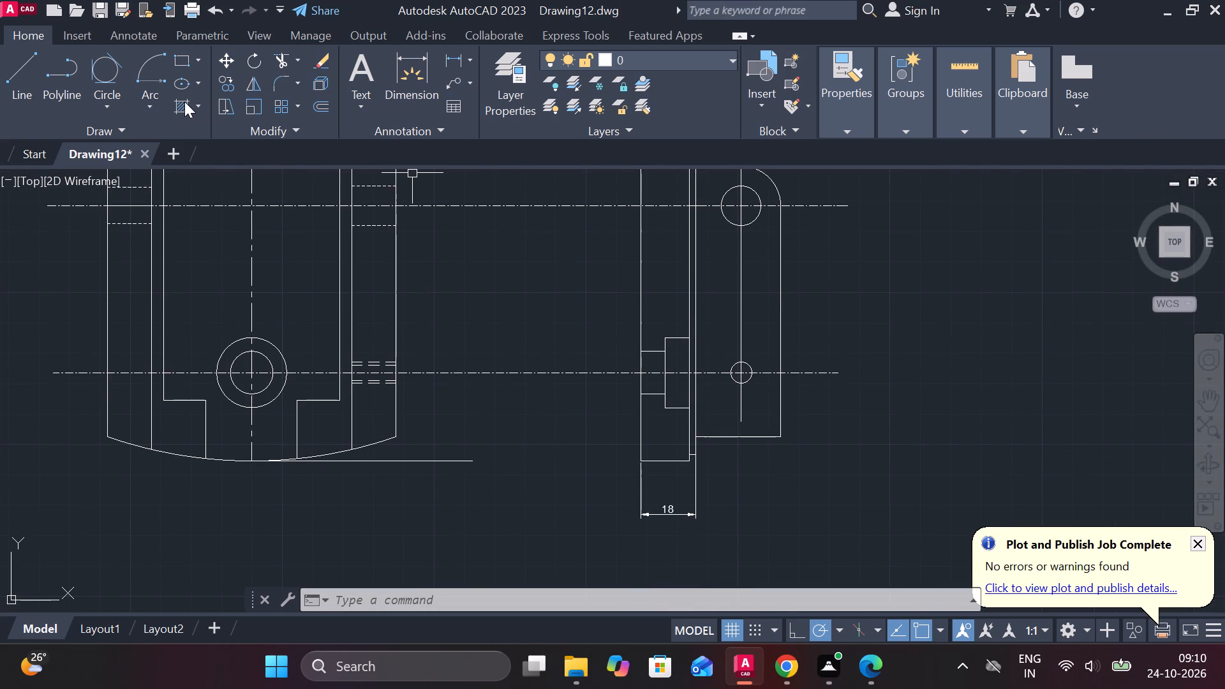
Hatch the side plate's solid regions with ANSI31, leaving the slot gap and the stepped hole unhatched.
click(184, 101)
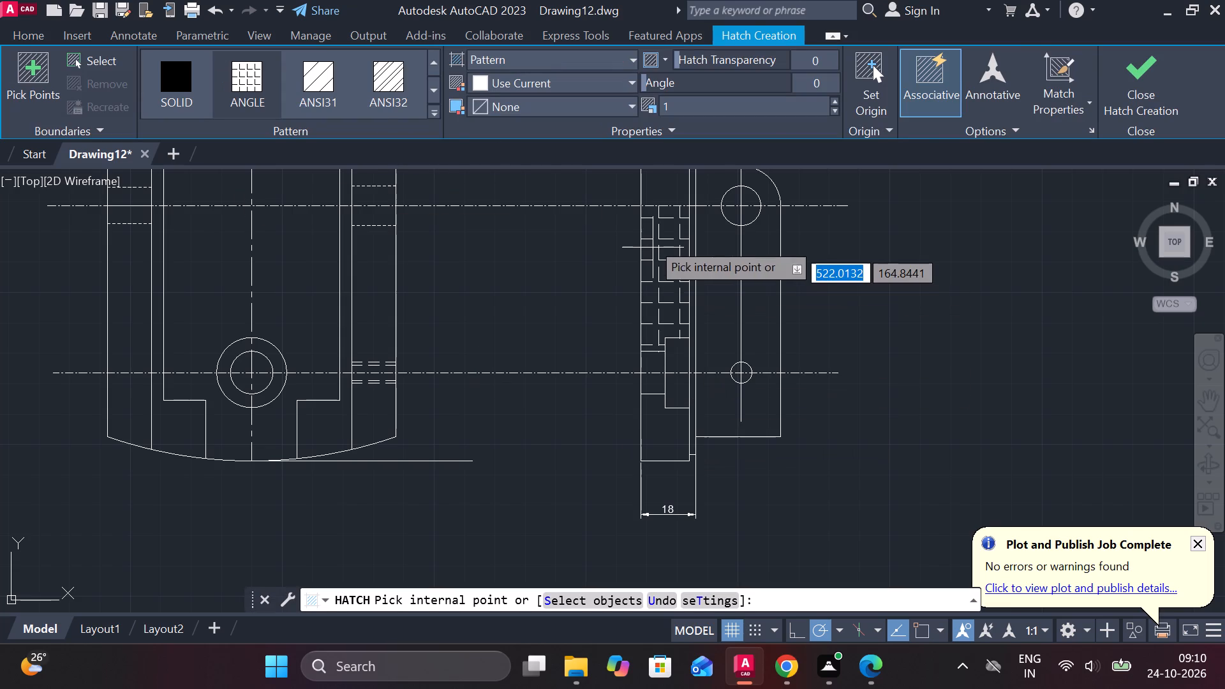
click(323, 70)
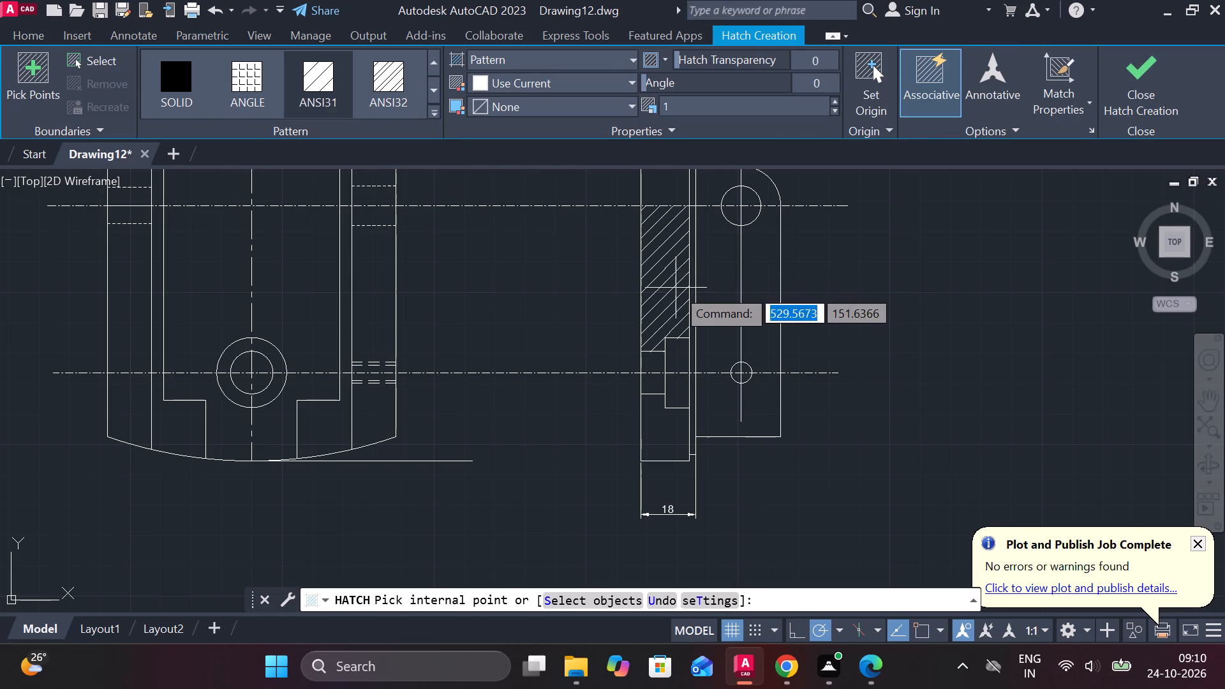
click(676, 288)
click(676, 444)
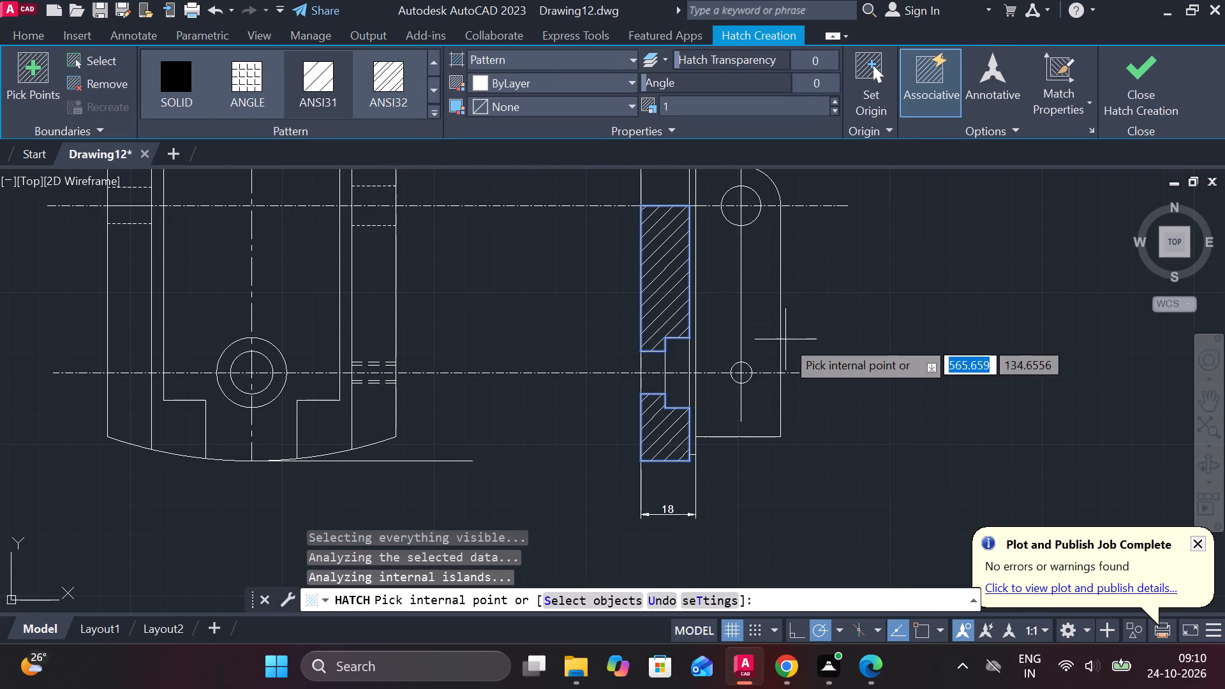
middle_drag(785, 339, 787, 410)
click(665, 230)
middle_drag(671, 230, 650, 375)
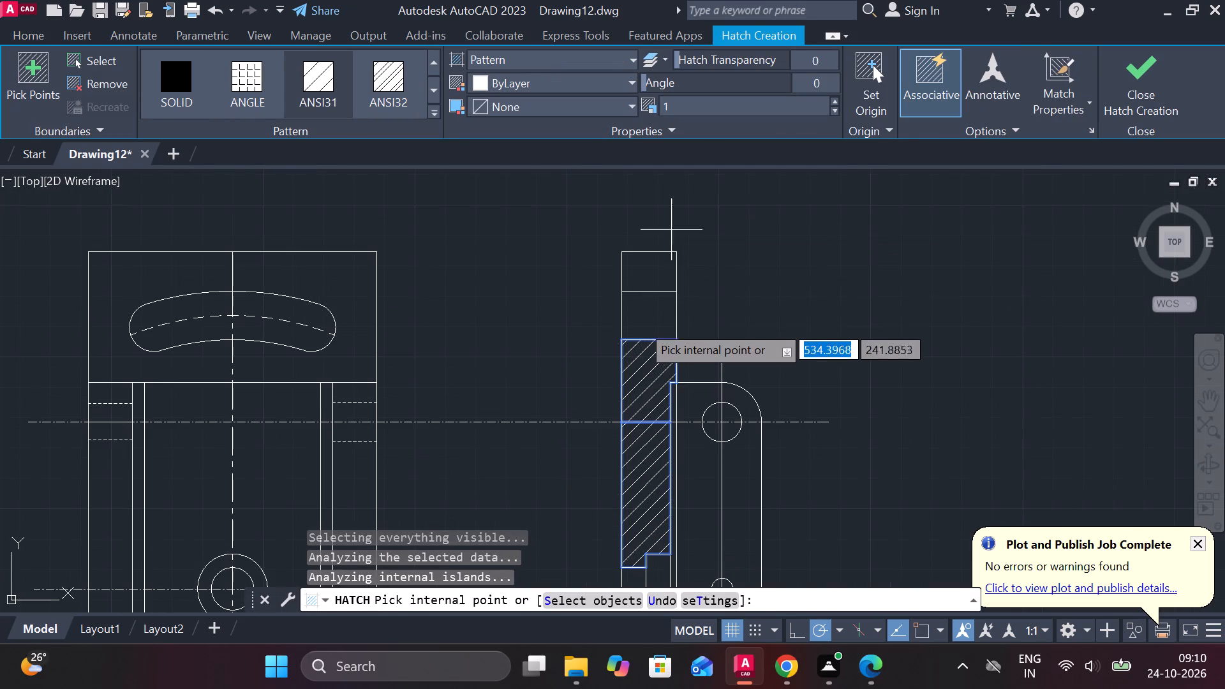
click(648, 276)
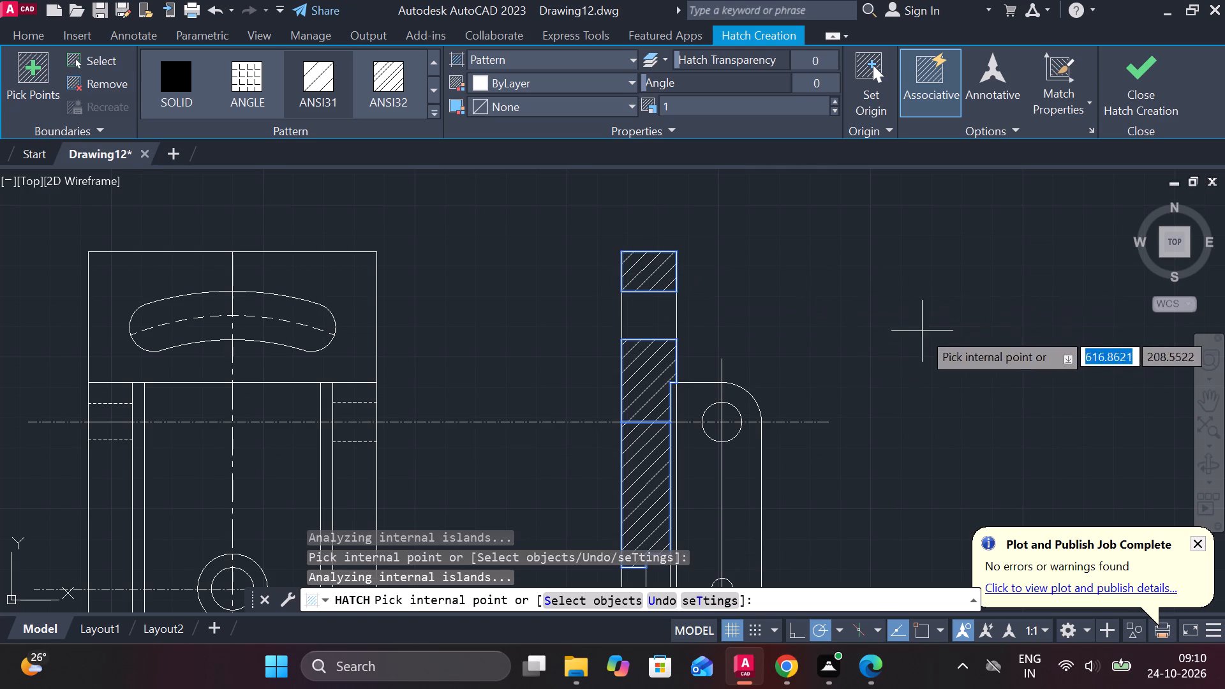
click(1164, 83)
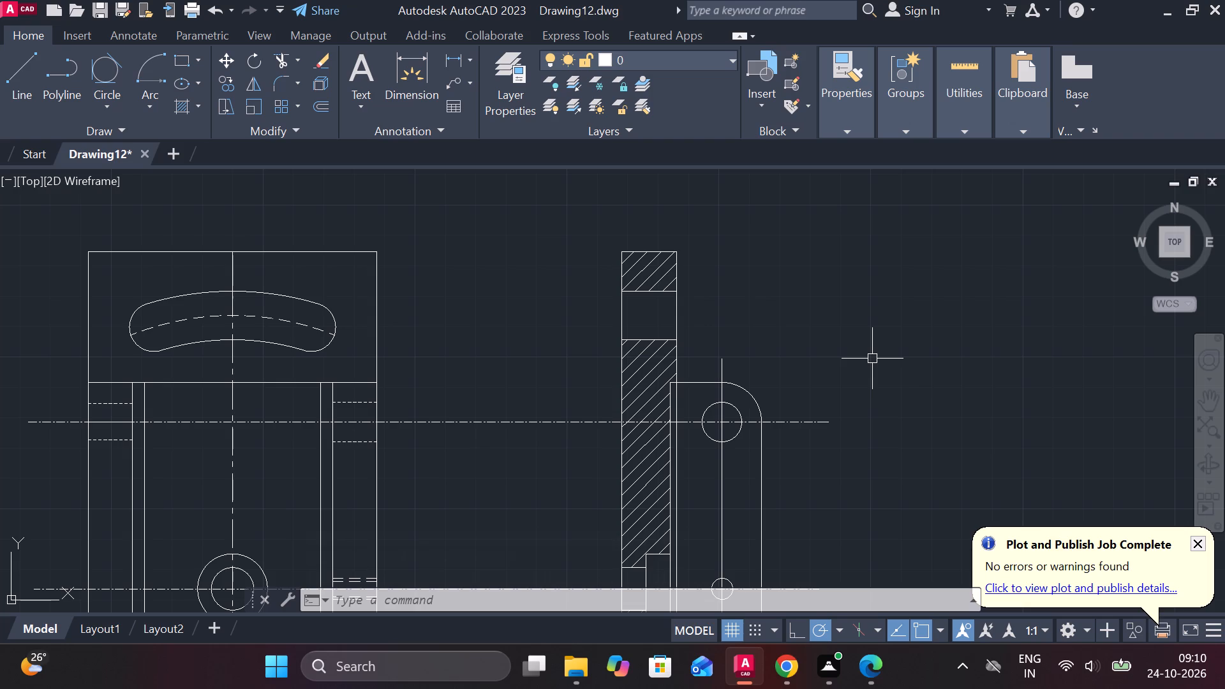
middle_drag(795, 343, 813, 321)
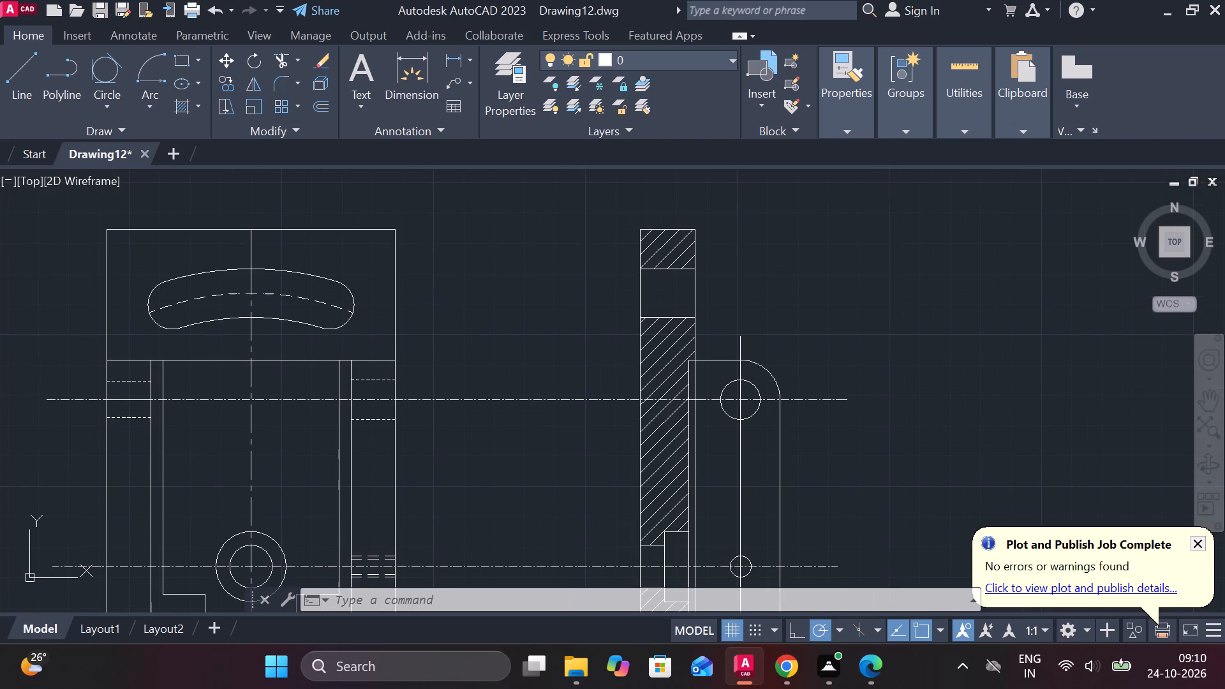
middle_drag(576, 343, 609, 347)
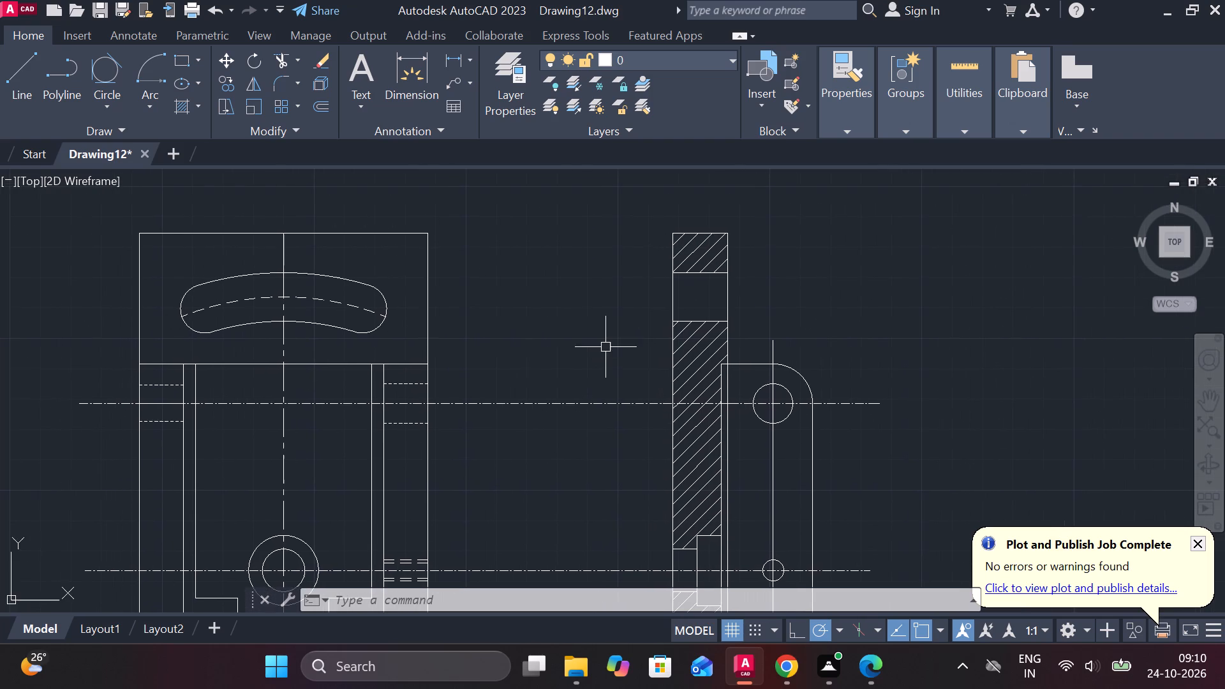
Draw a horizontal line from the midpoint of the slot's dashed arc across and past the side plate.
middle_drag(605, 342, 741, 359)
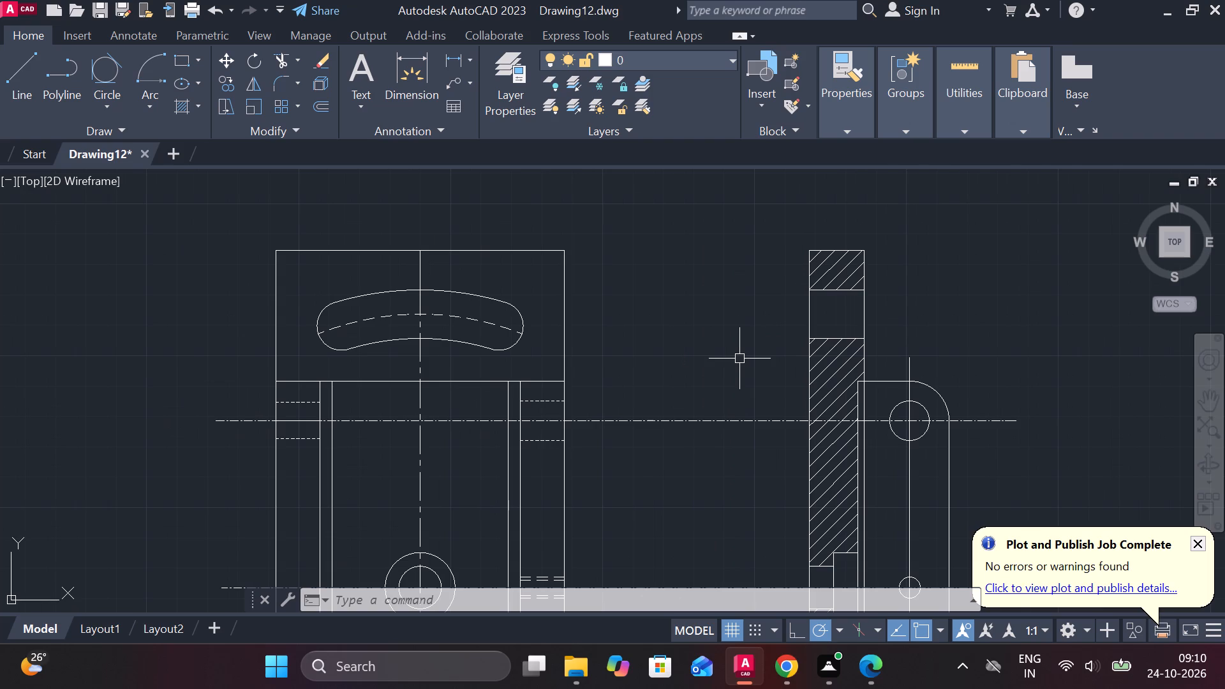
key(l)
key(Return)
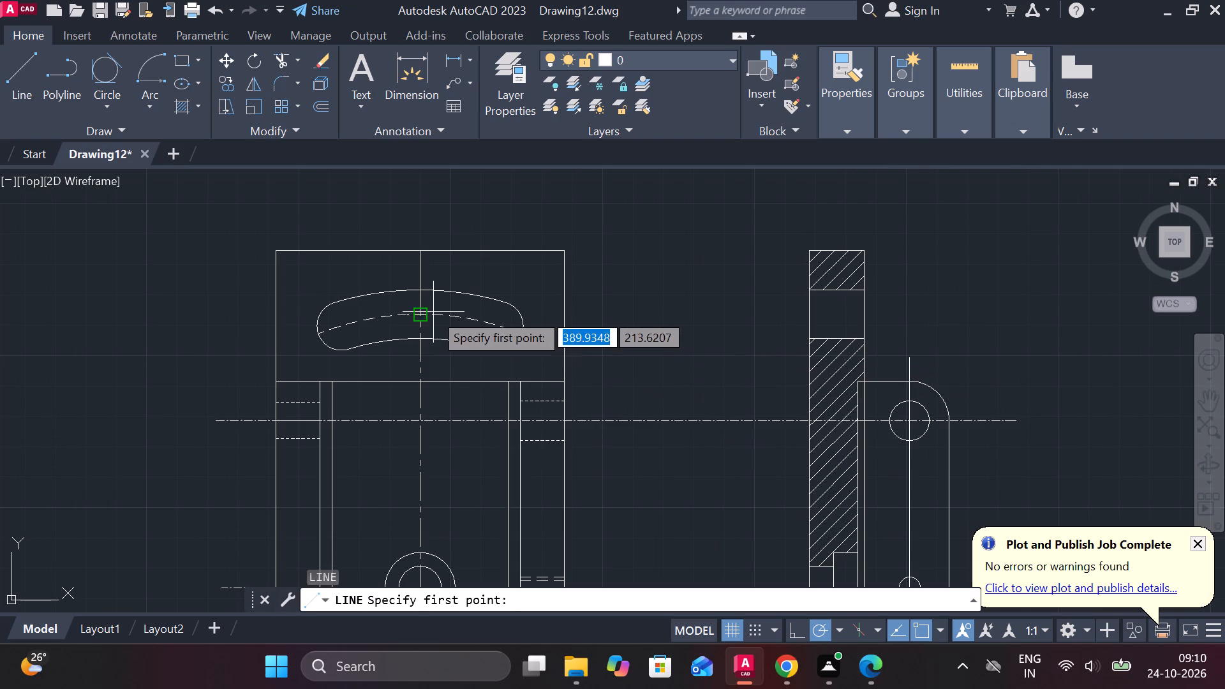
double_click(427, 312)
click(935, 318)
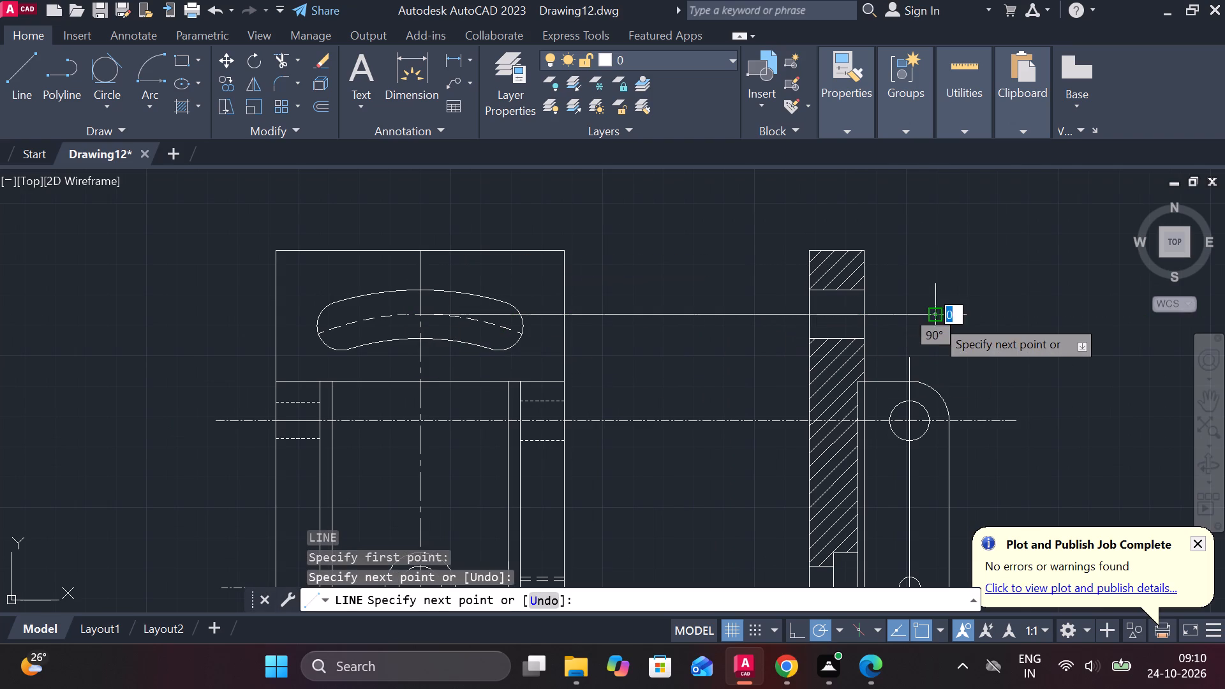
key(Escape)
Trim the projected line to the side plate's slot gap and erase its leftover piece in the front view.
text(TR)
key(space)
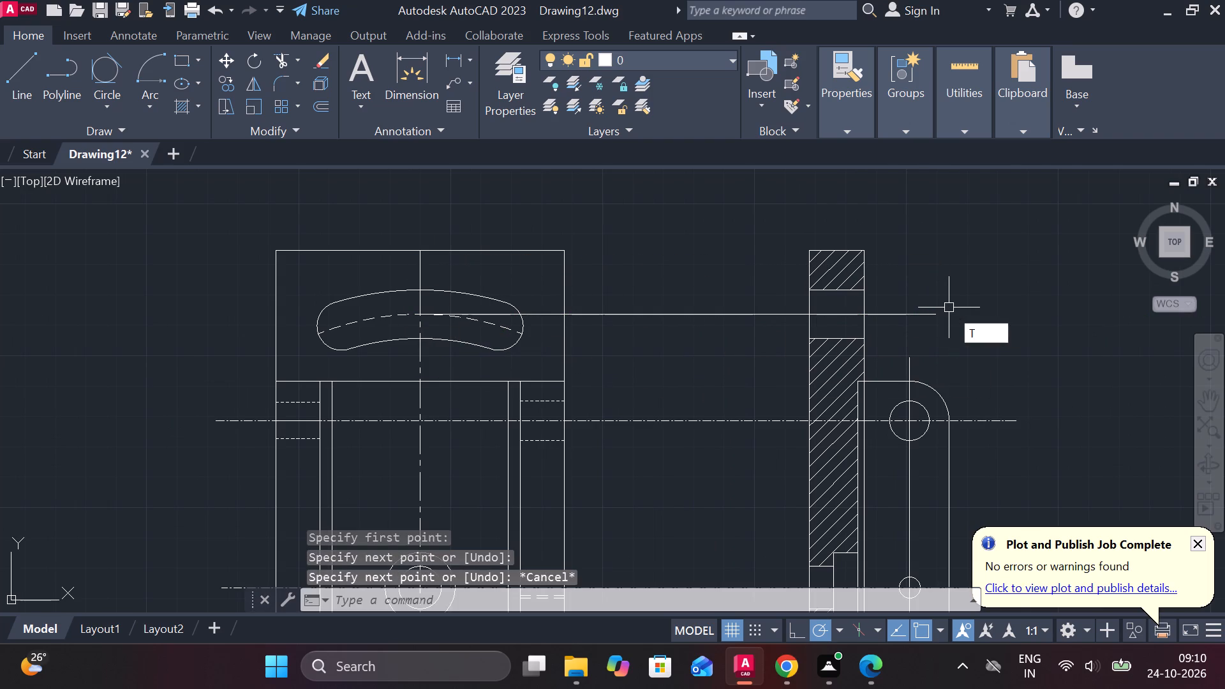
click(664, 313)
click(892, 313)
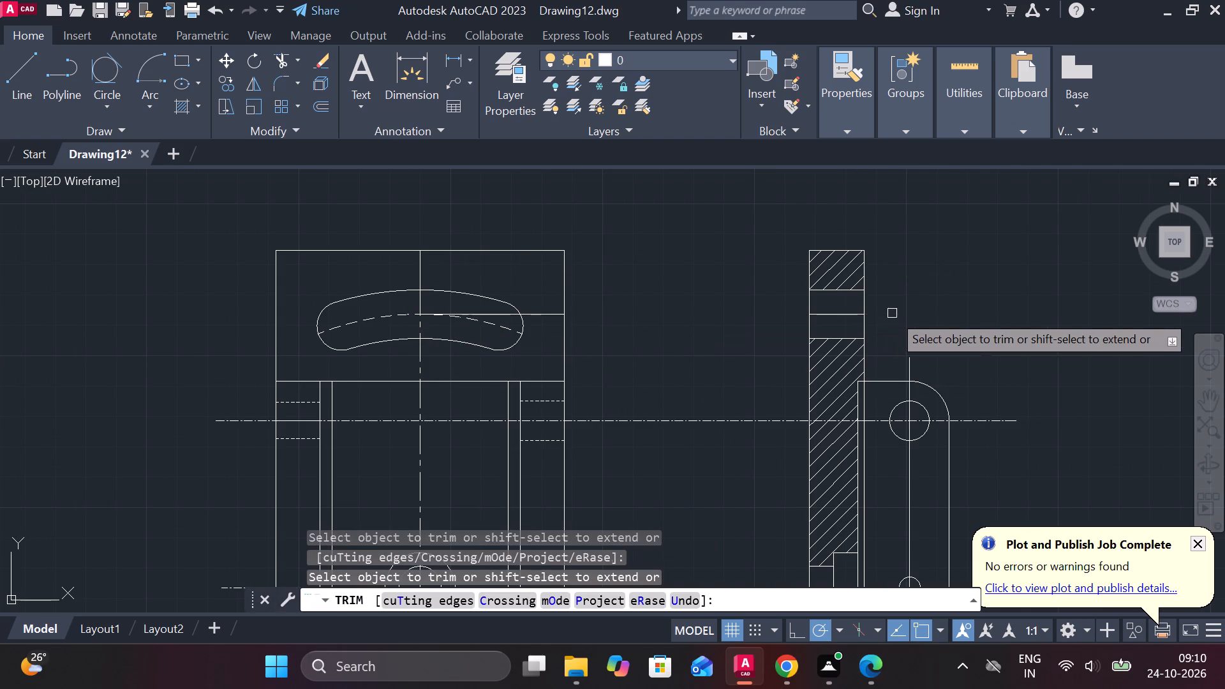
key(Escape)
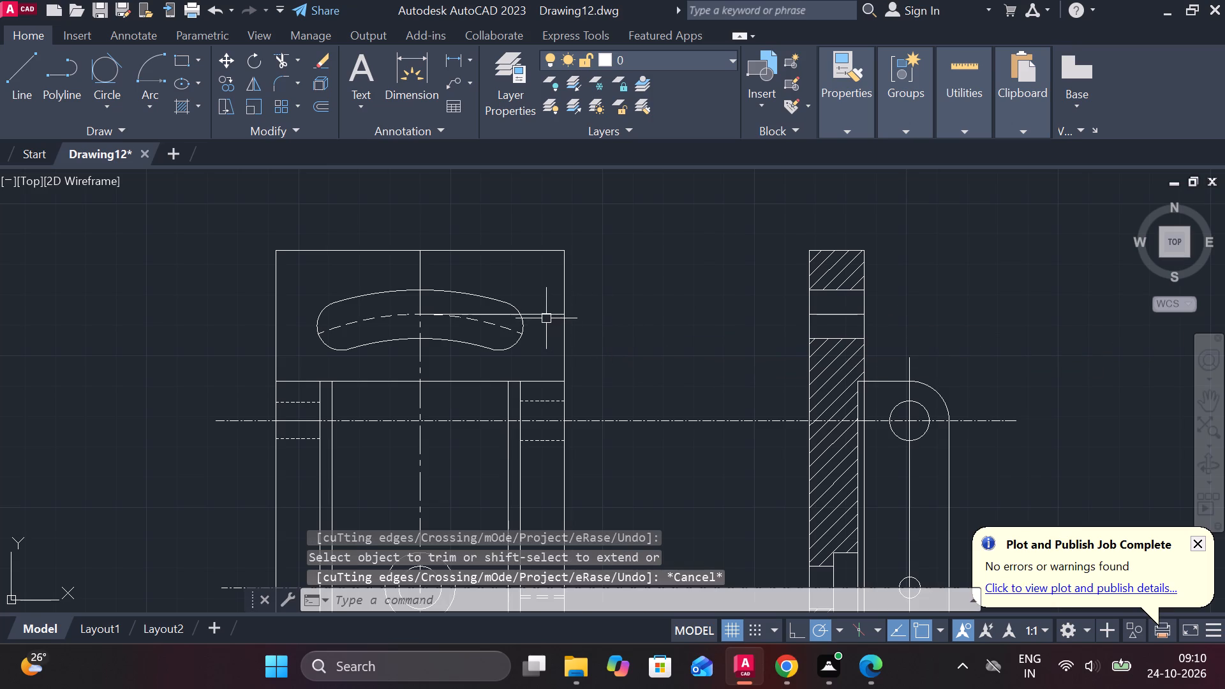
click(544, 316)
text(E)
key(space)
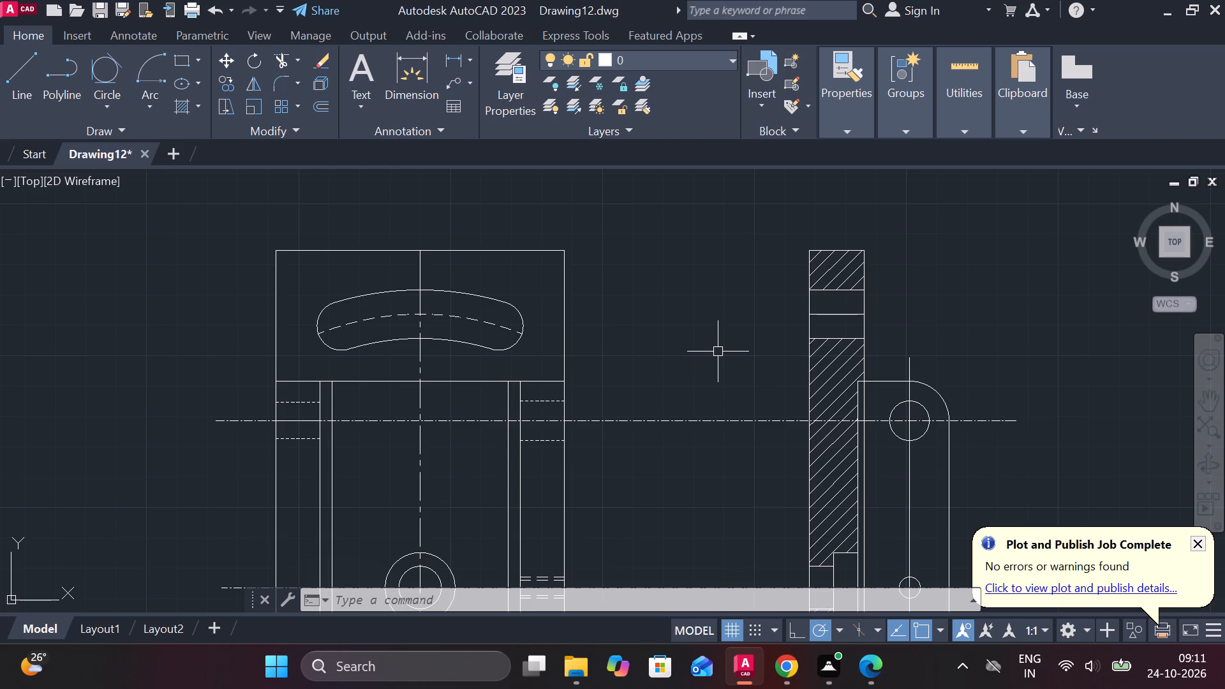
Set the linetype of the short line inside the side plate's slot gap to CENTER.
click(831, 317)
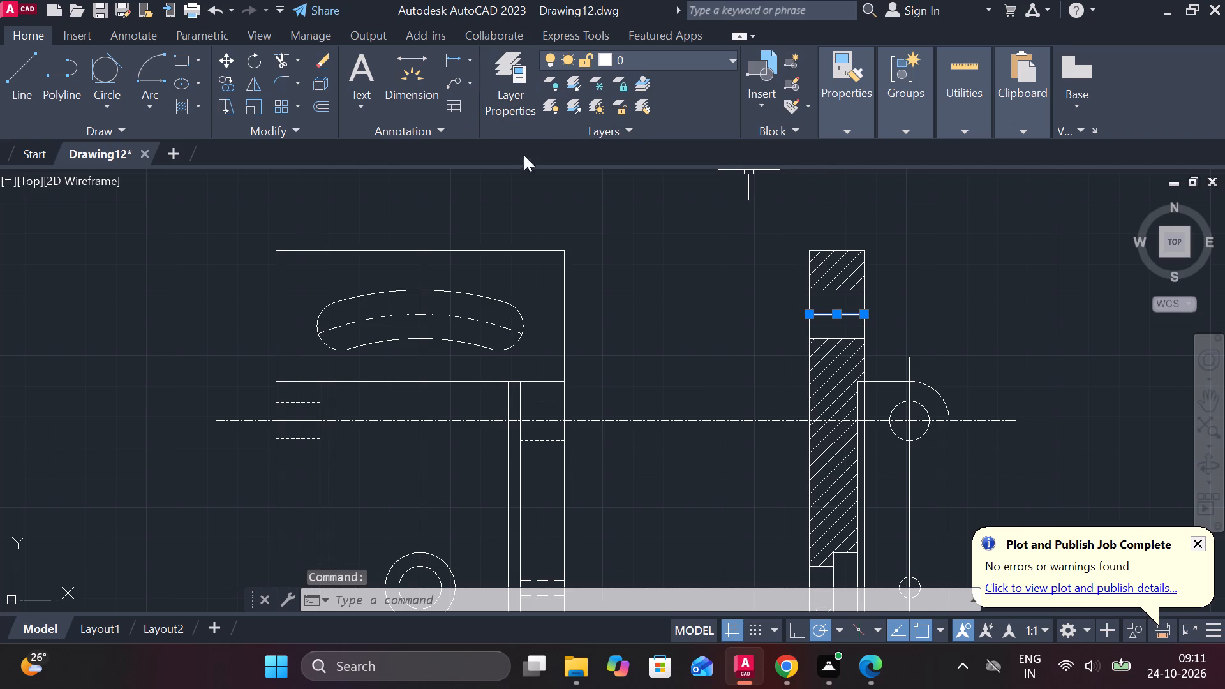
click(845, 137)
click(955, 210)
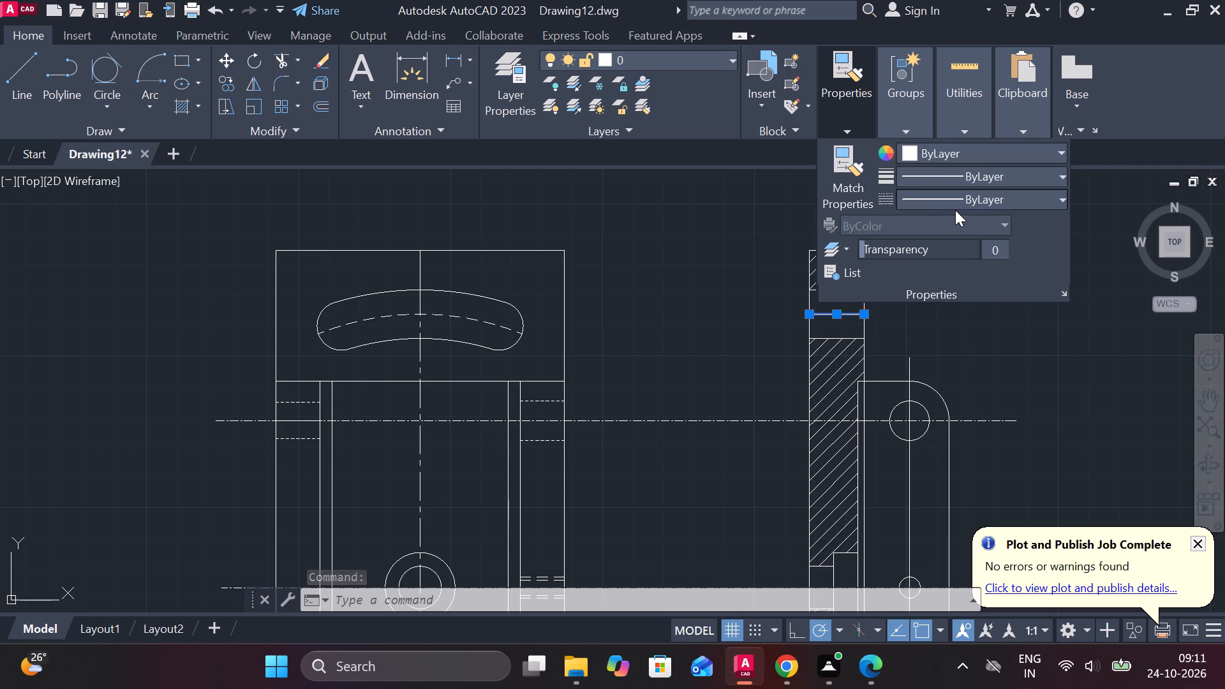
click(923, 260)
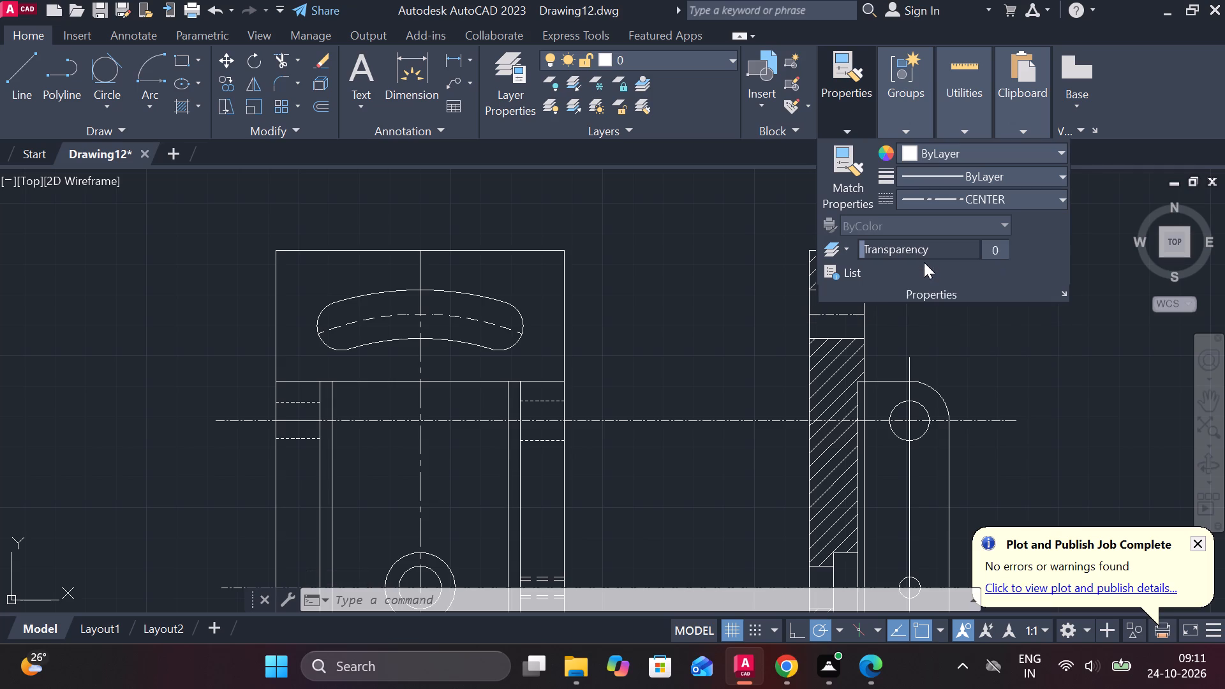
key(Escape)
Modify the ISO-25 dimension style to arrow size 4 and text height 6, and set it current.
scroll(993, 378, down, 1)
middle_drag(1007, 387, 781, 203)
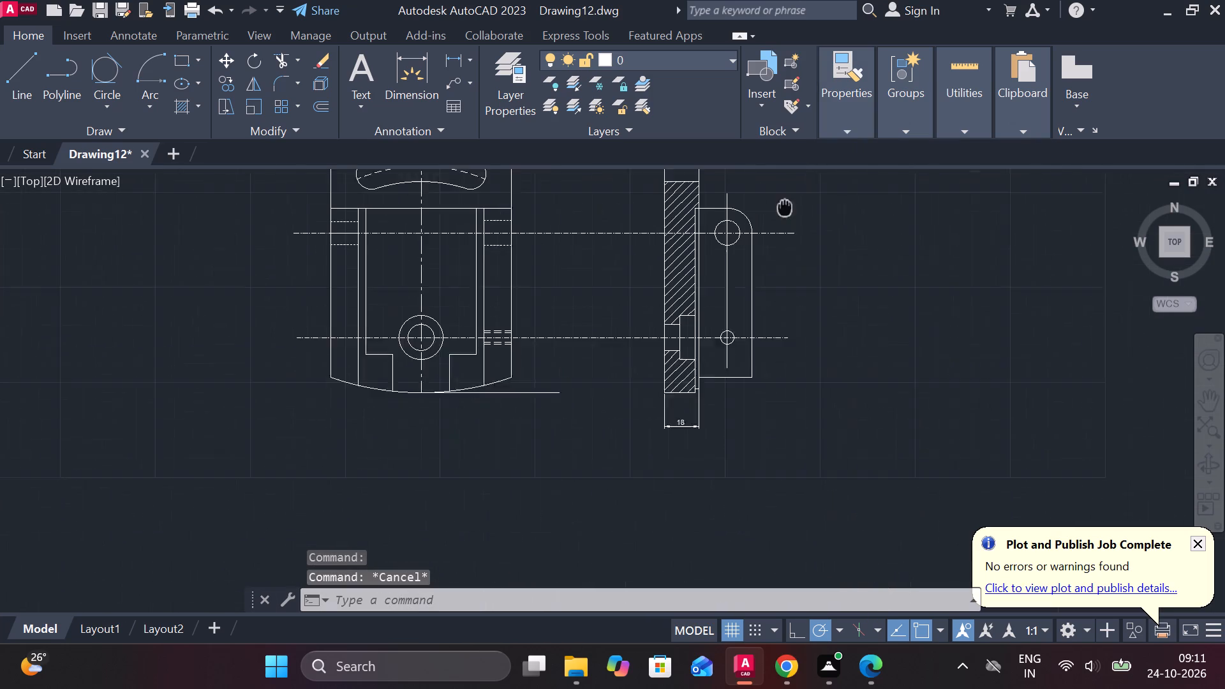
middle_drag(781, 203, 780, 202)
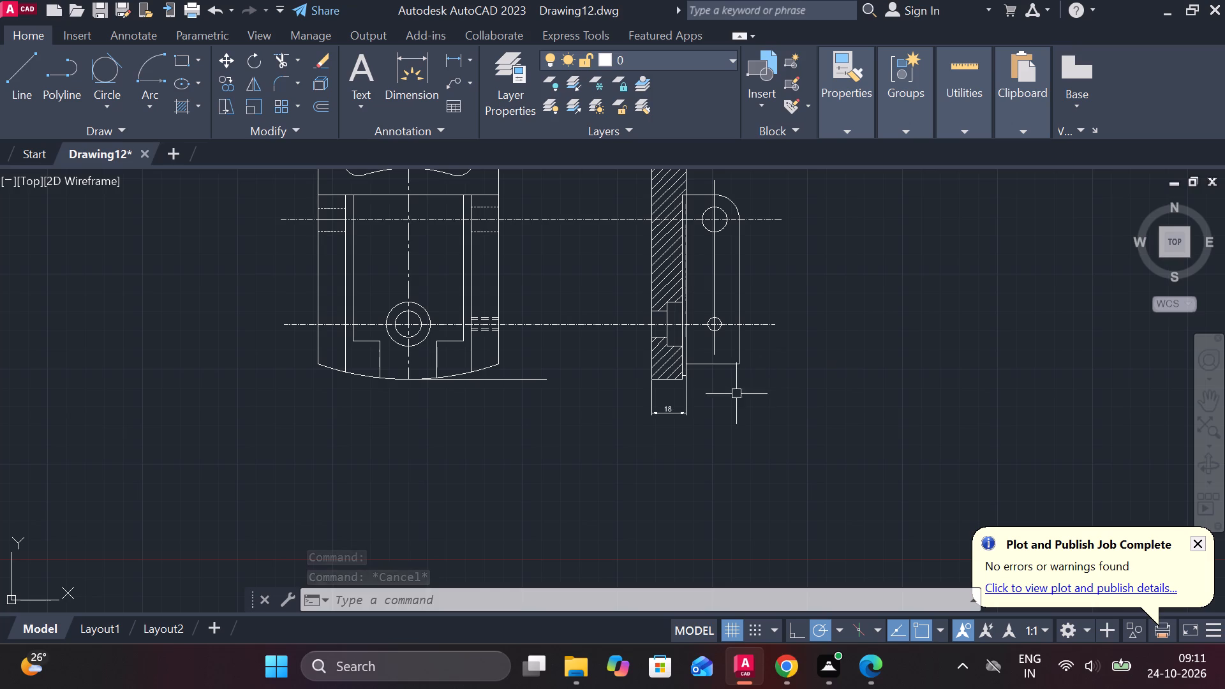
middle_drag(728, 405, 711, 480)
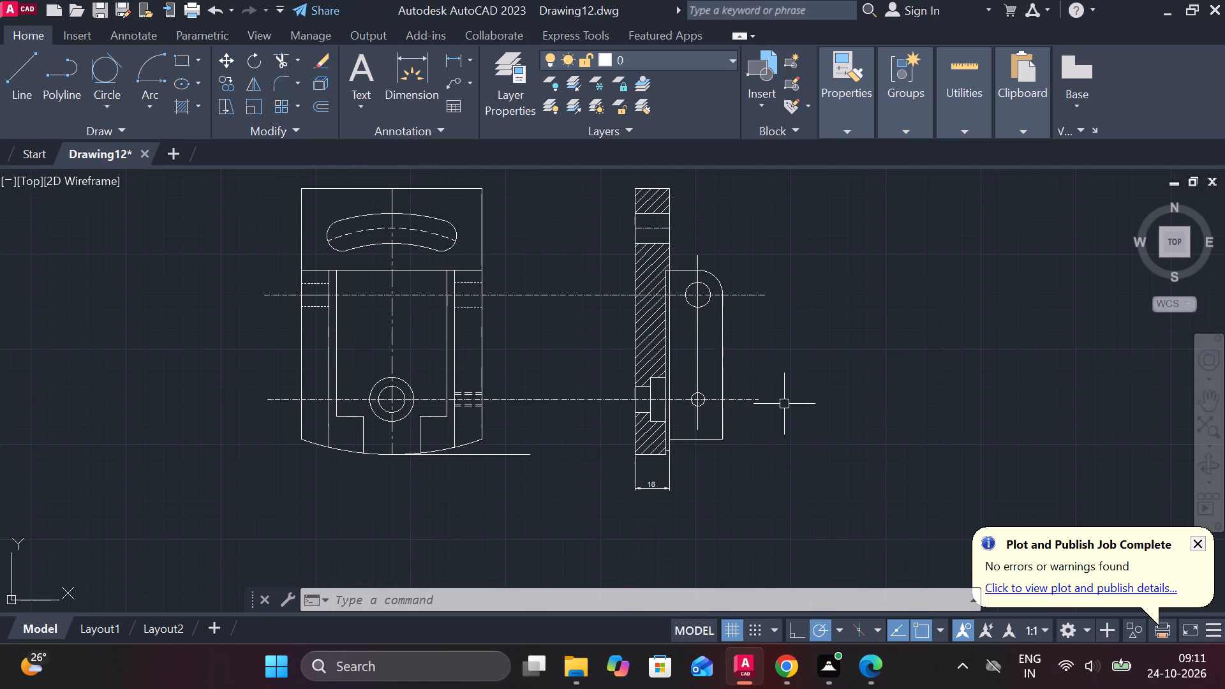
text(D)
key(space)
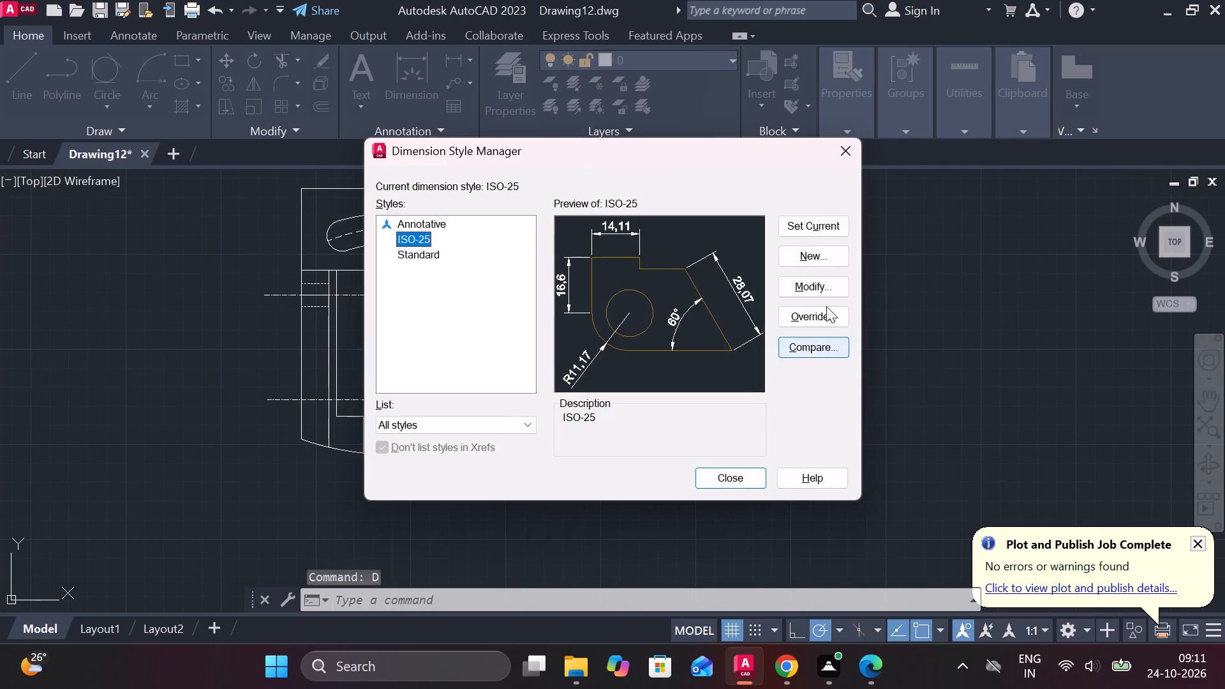
click(808, 283)
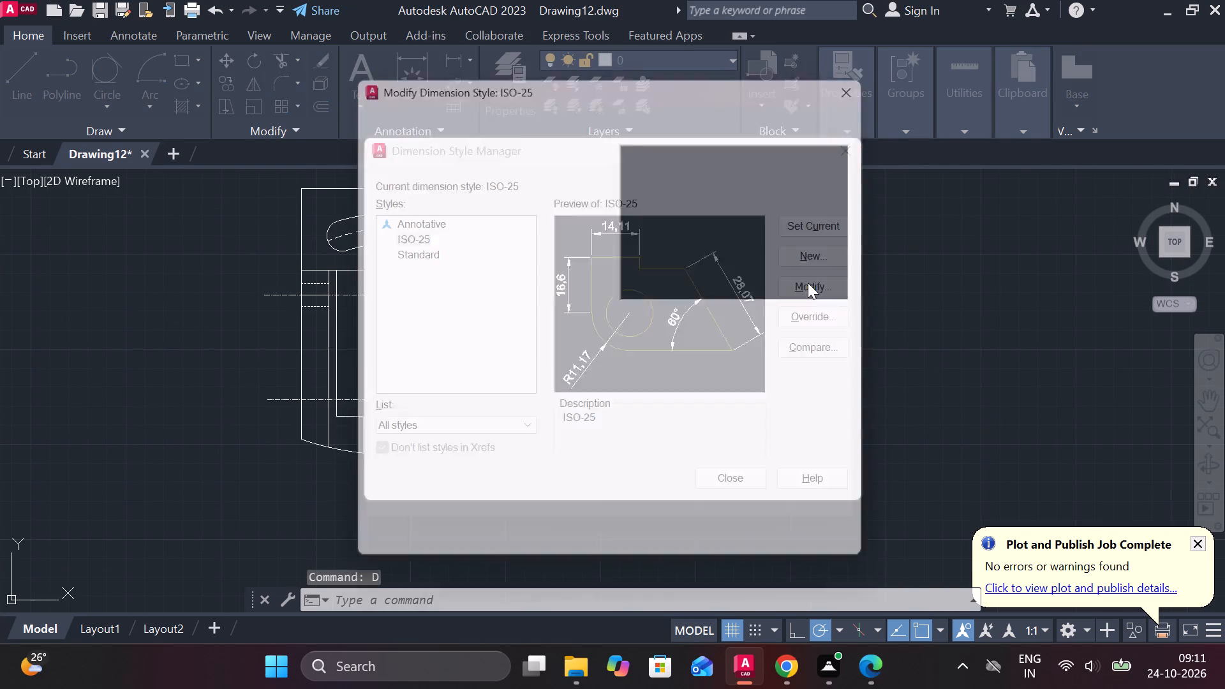
click(443, 113)
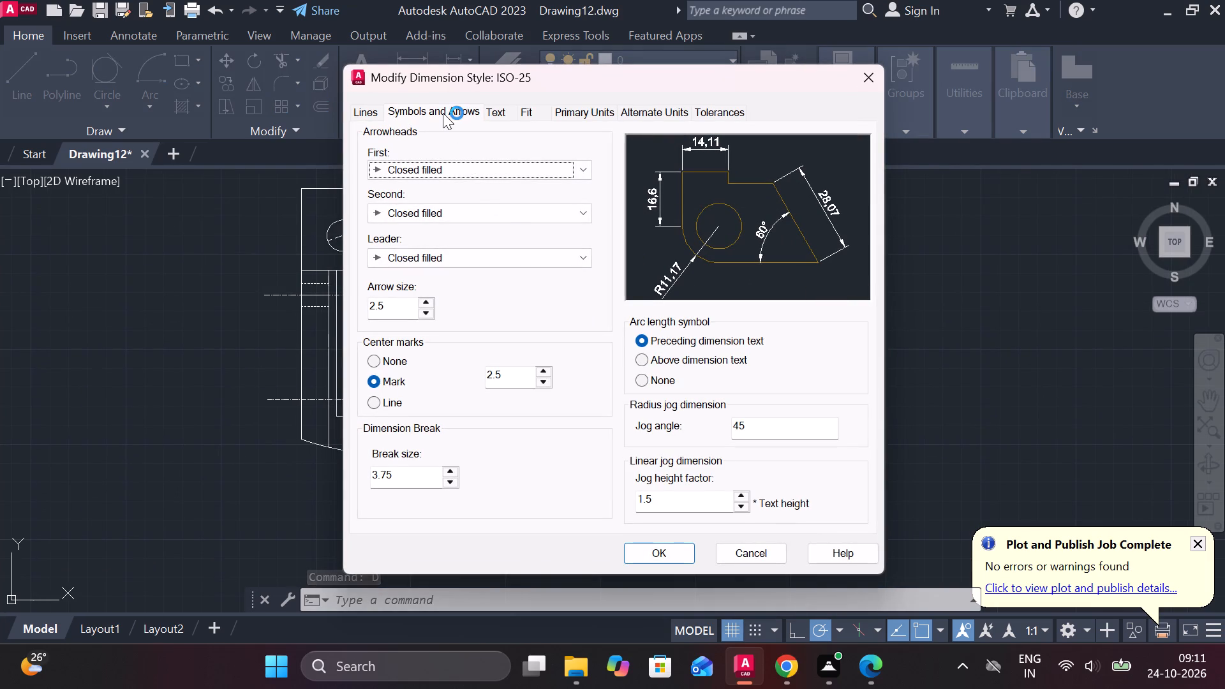
drag(413, 304, 355, 305)
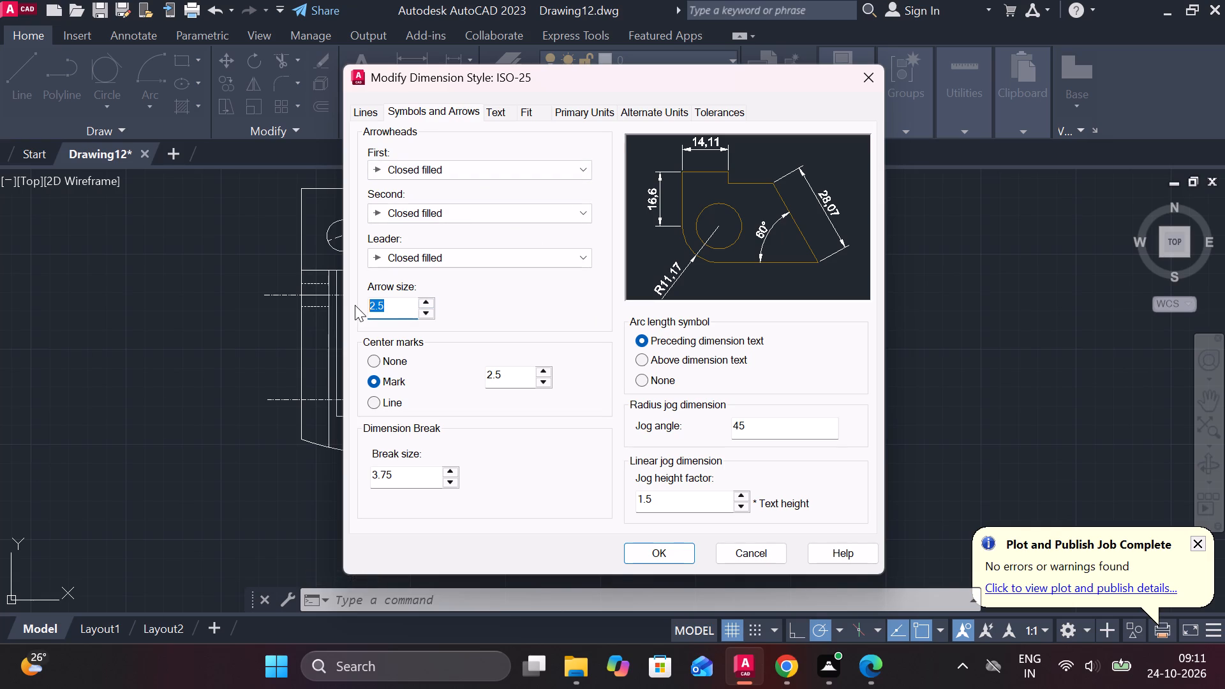
key(4)
click(498, 110)
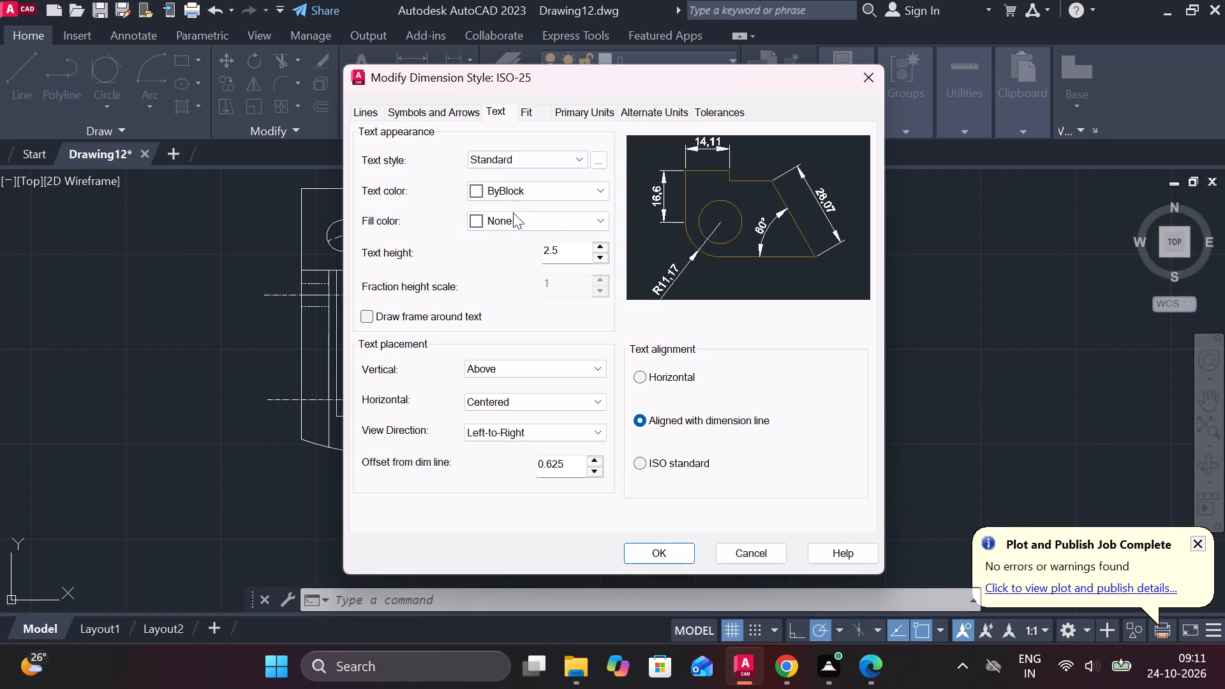
drag(558, 246, 514, 249)
key(6)
click(651, 560)
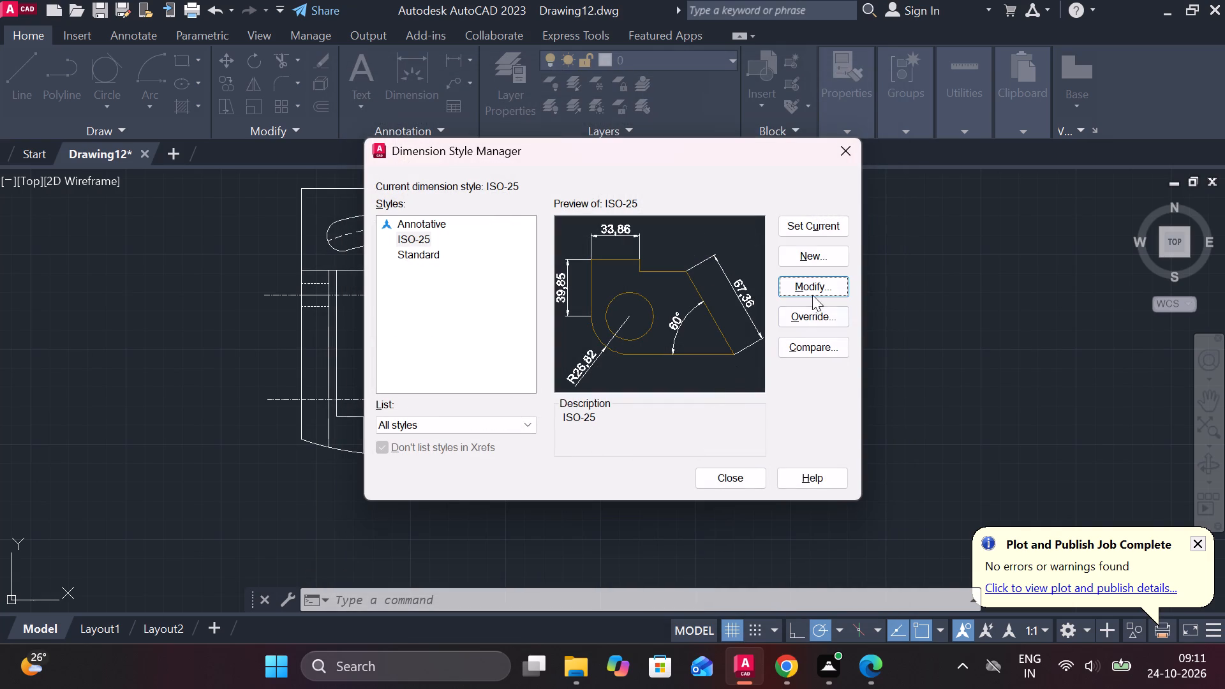
double_click(817, 231)
click(720, 472)
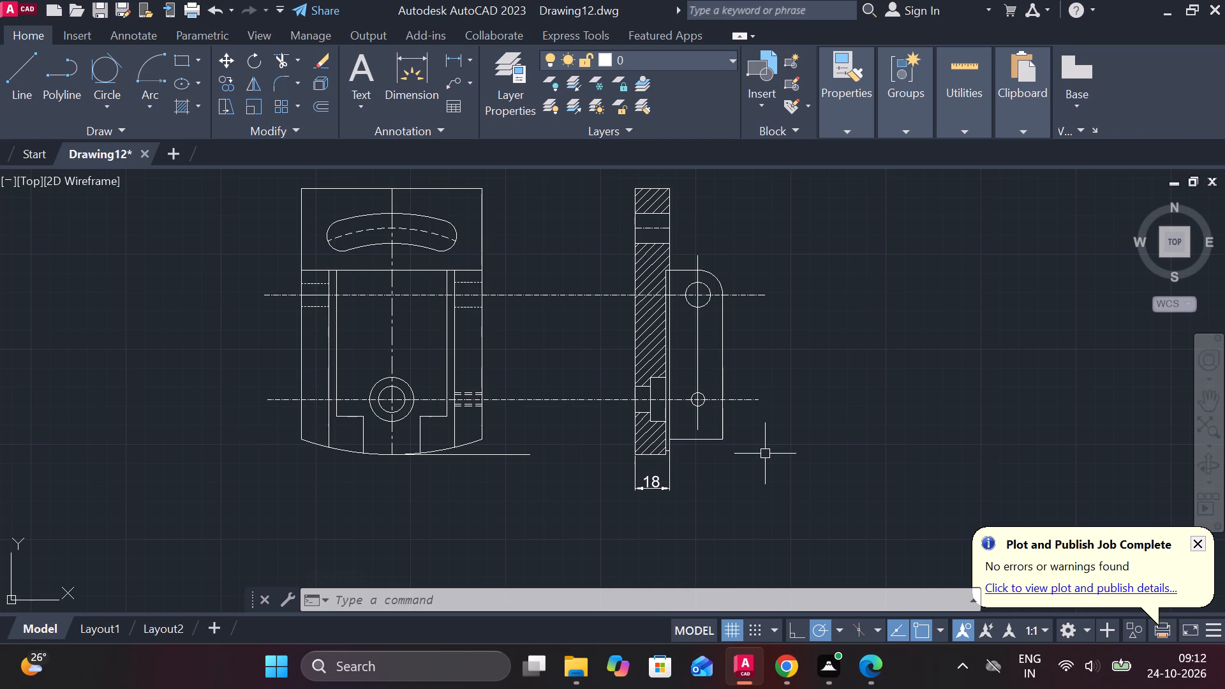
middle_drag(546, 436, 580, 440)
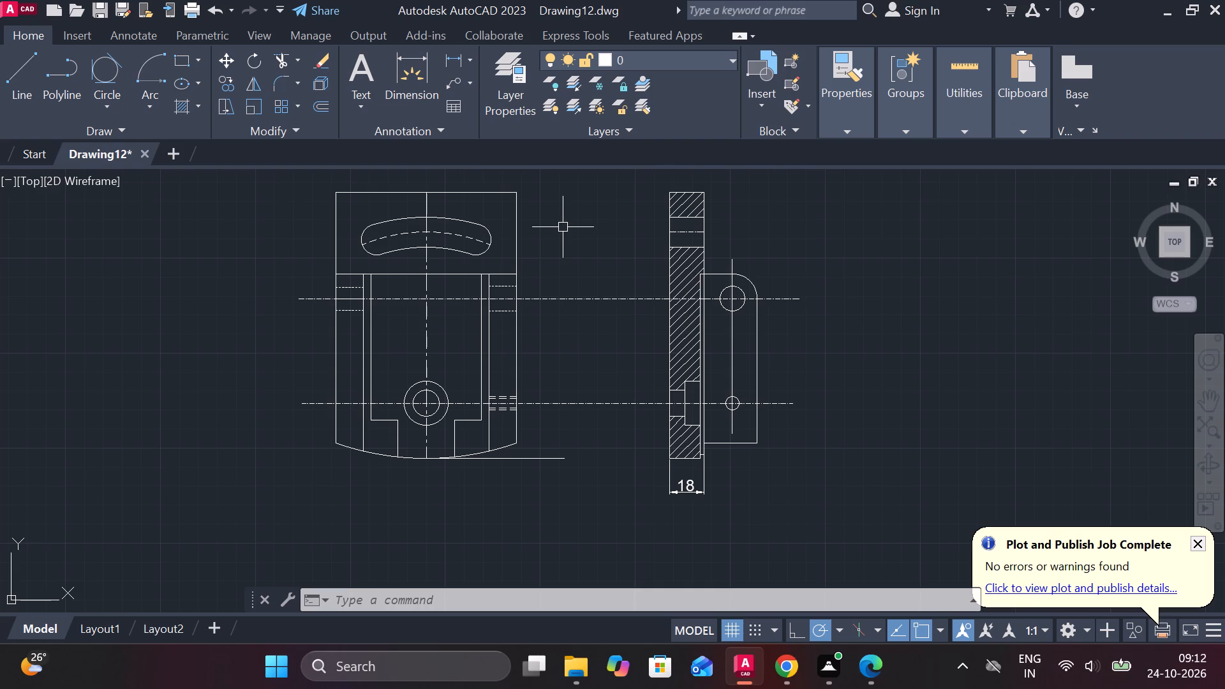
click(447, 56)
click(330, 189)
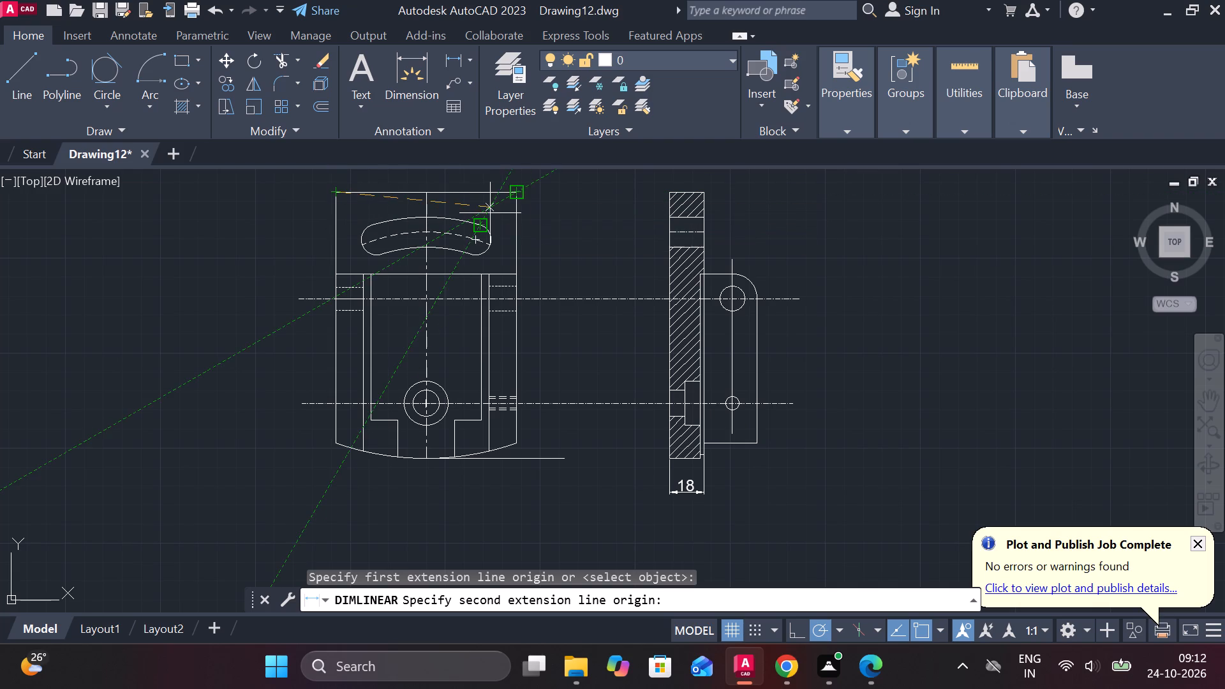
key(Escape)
Add a horizontal linear dimension between the curved slot's two end centres, placed just above the front view.
key(space)
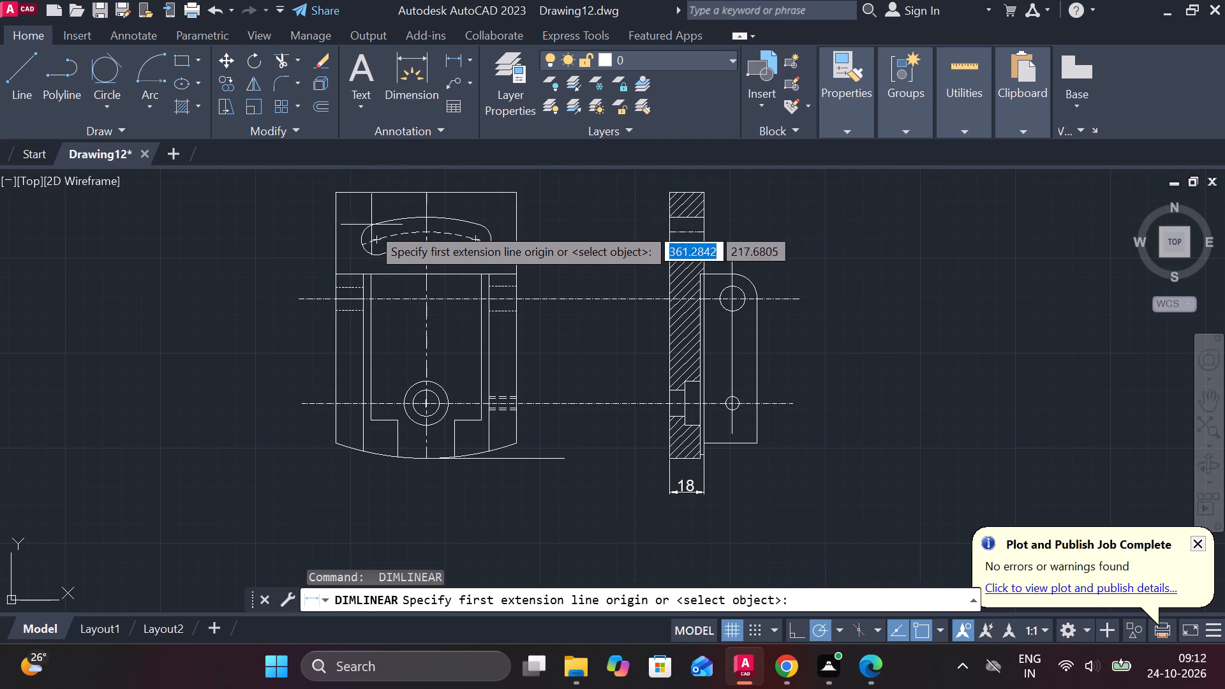
click(378, 239)
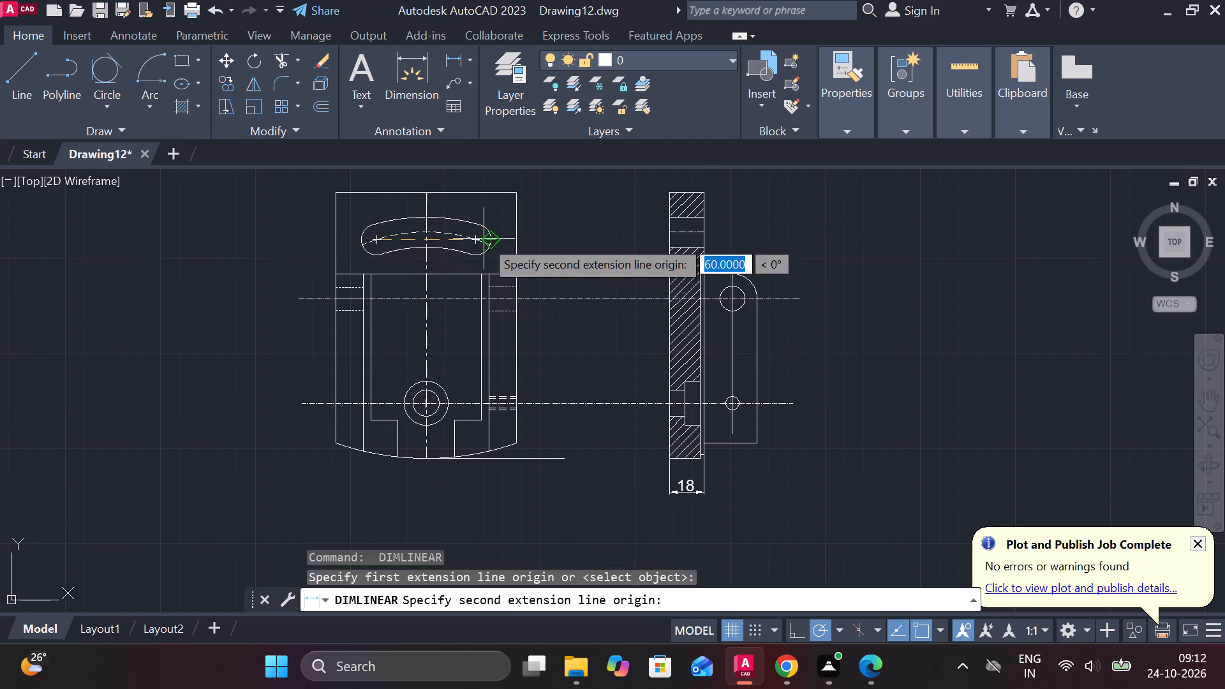
click(473, 240)
middle_drag(453, 240, 461, 327)
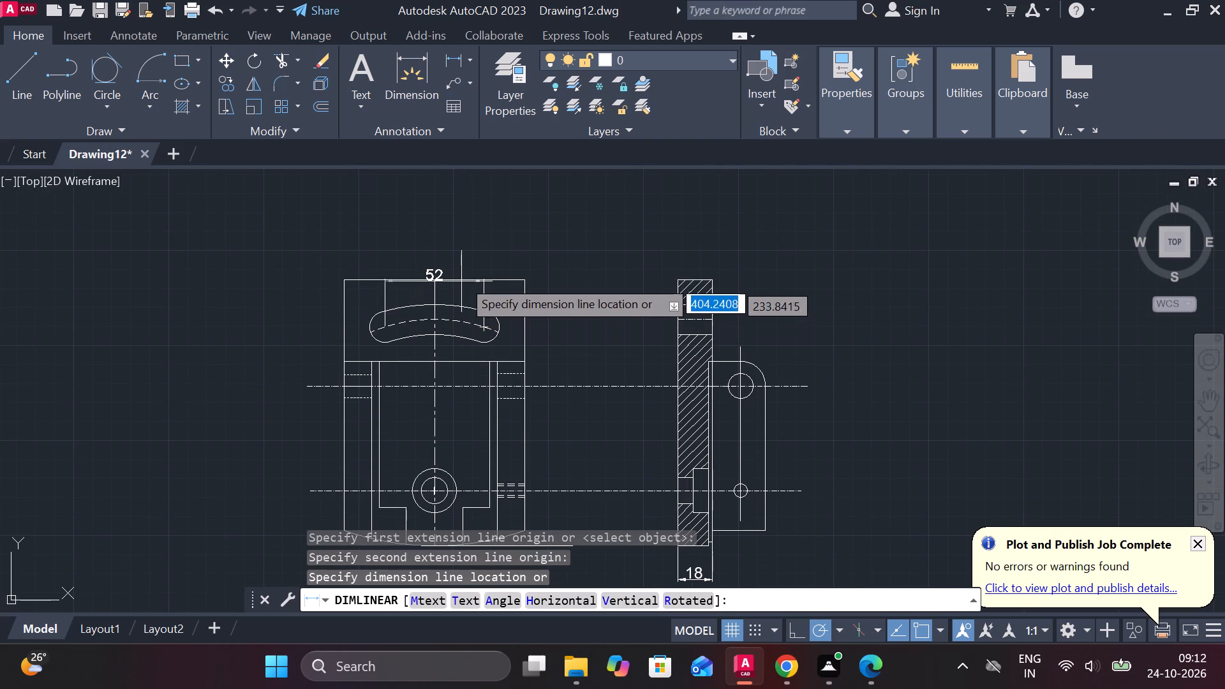
click(461, 260)
Dimension the plate's overall width between its top corners, placed above the slot dimension.
key(space)
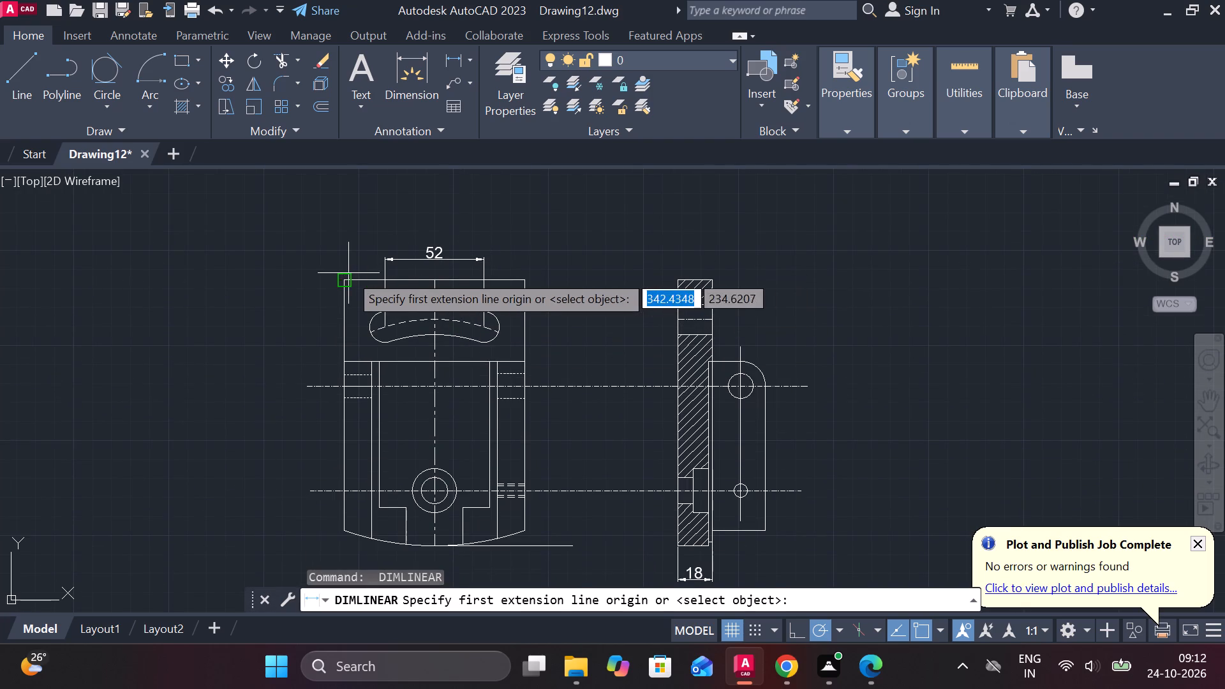
click(348, 273)
click(528, 282)
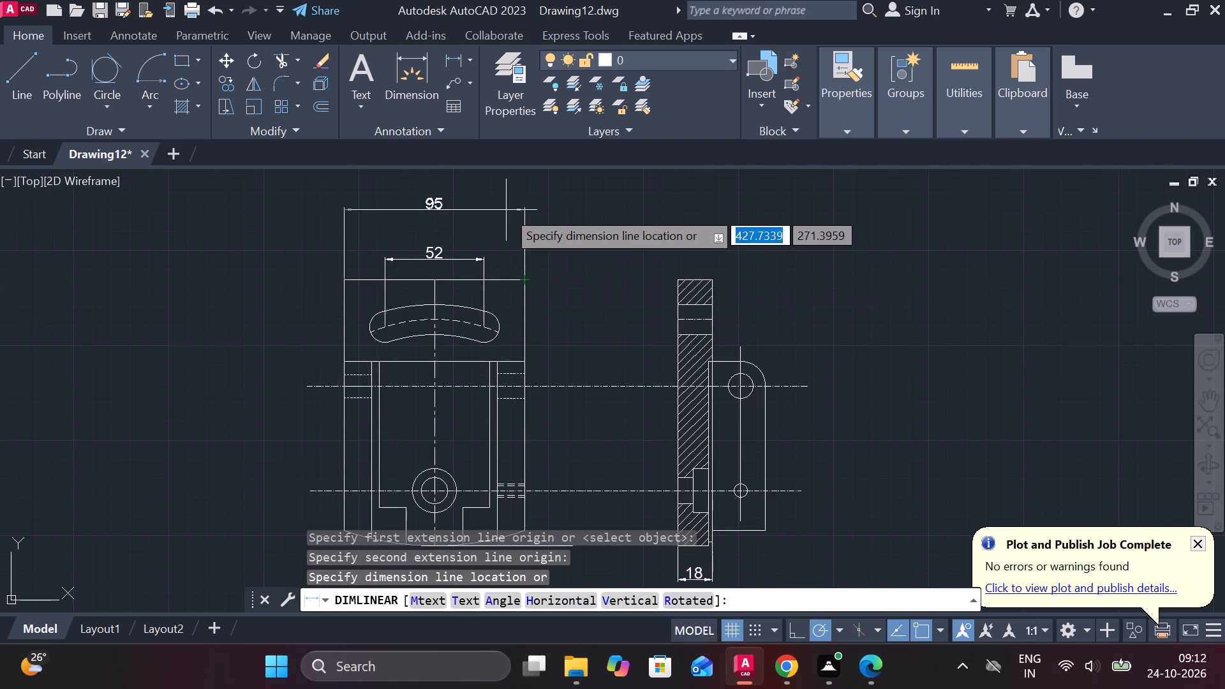
click(521, 215)
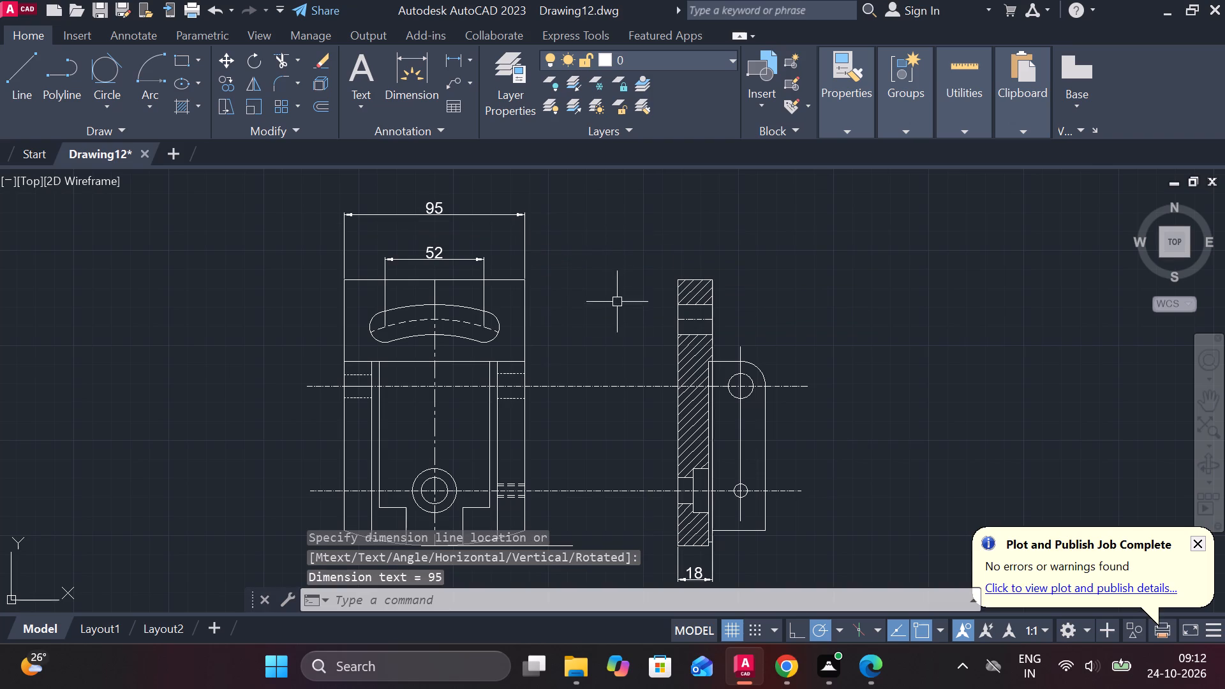
Dimension the plate's overall height from its top corner to the lowest point of the bottom arc, placed left of the plate.
middle_drag(595, 376, 671, 261)
middle_drag(440, 260, 473, 337)
key(space)
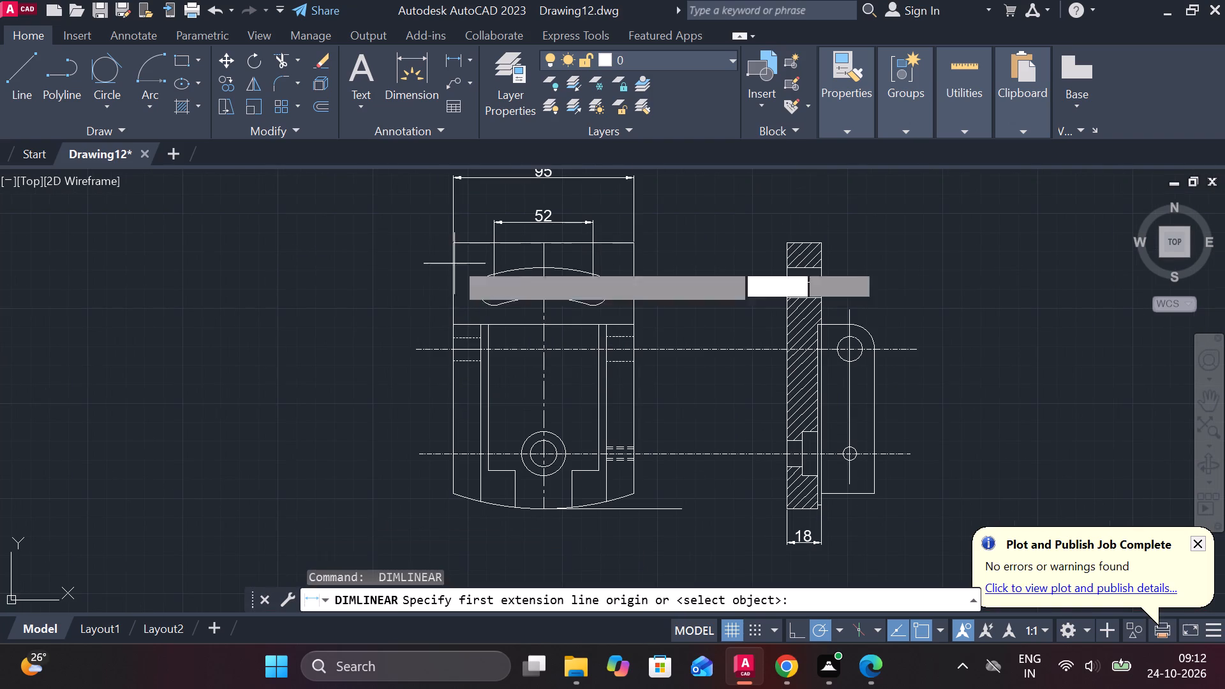
click(452, 242)
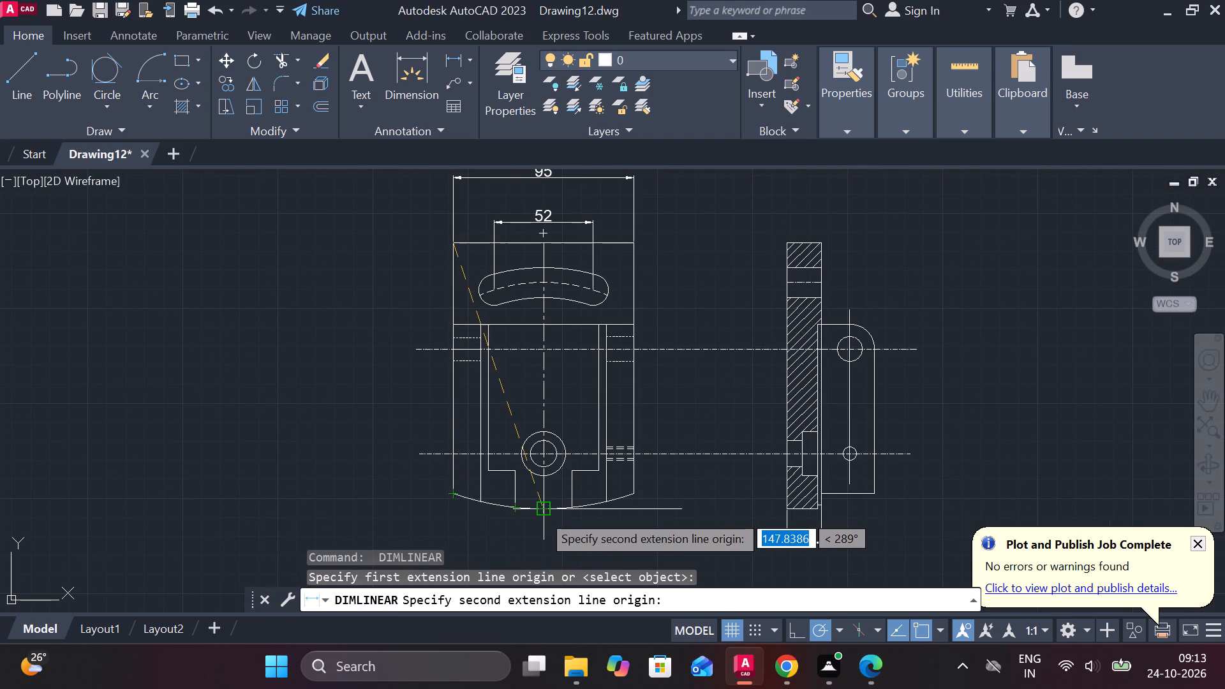
click(541, 513)
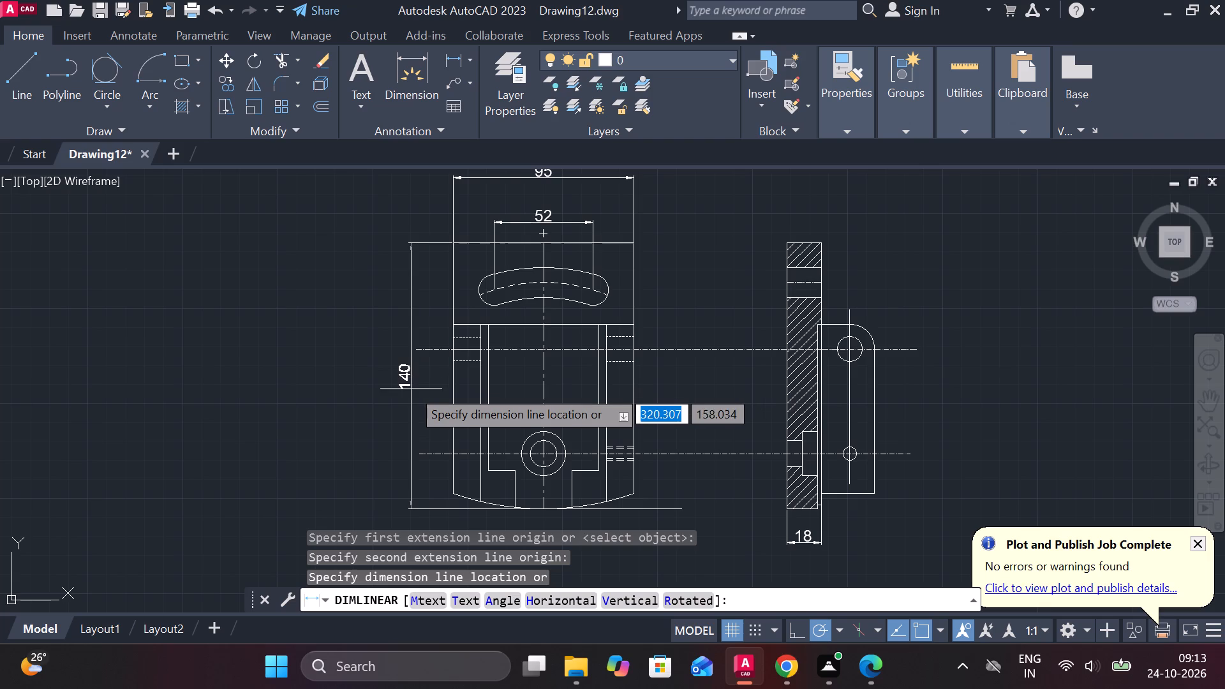
click(359, 362)
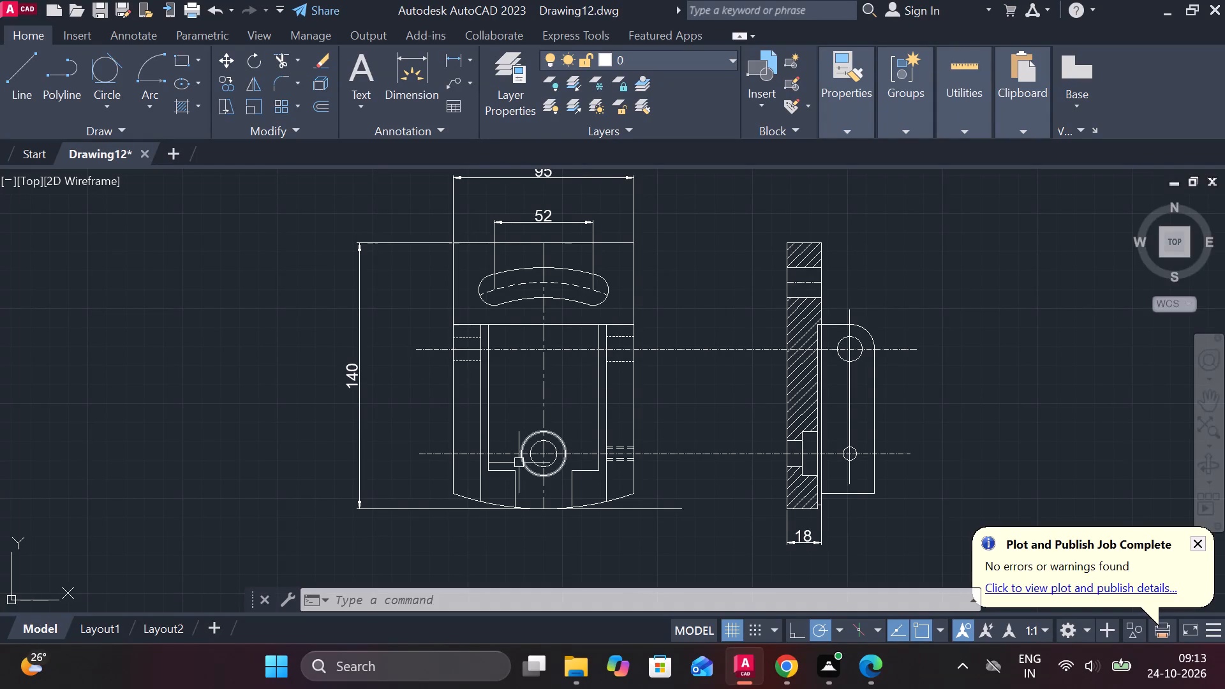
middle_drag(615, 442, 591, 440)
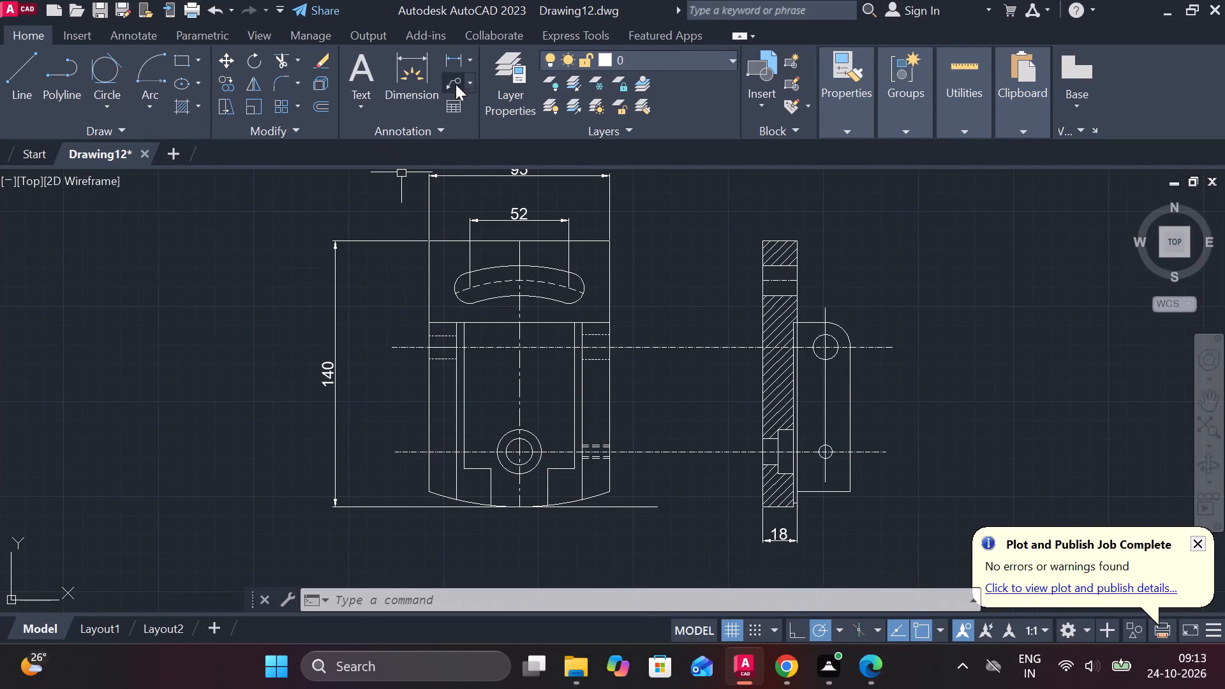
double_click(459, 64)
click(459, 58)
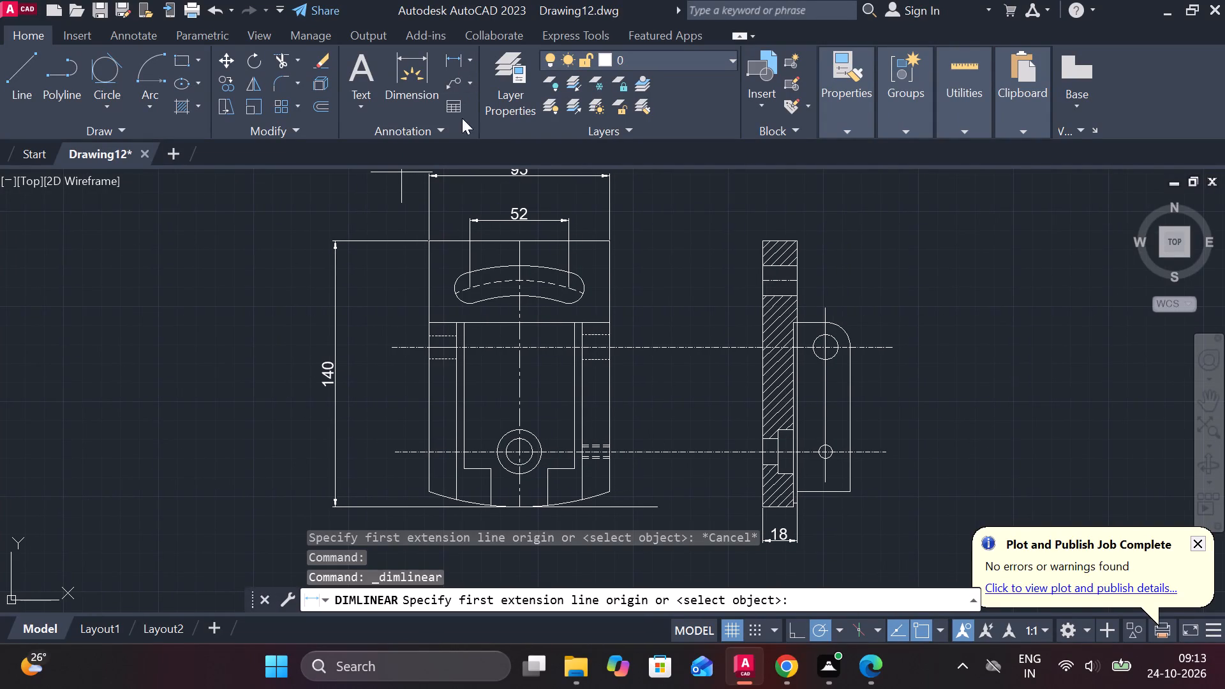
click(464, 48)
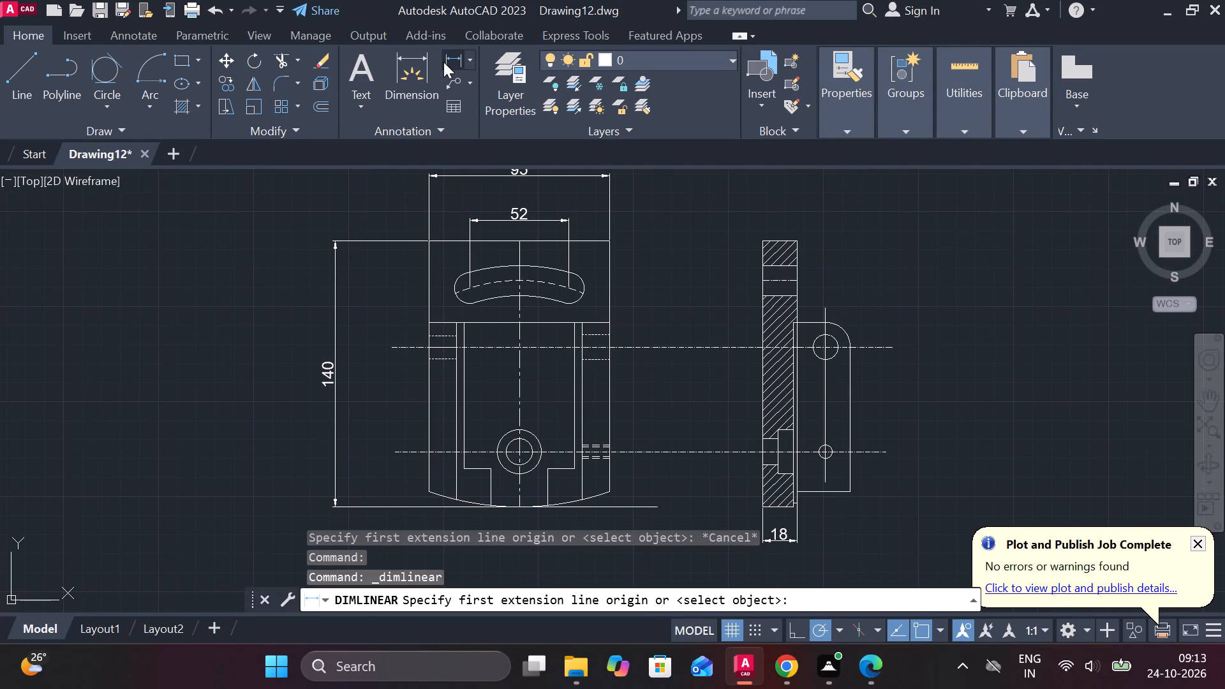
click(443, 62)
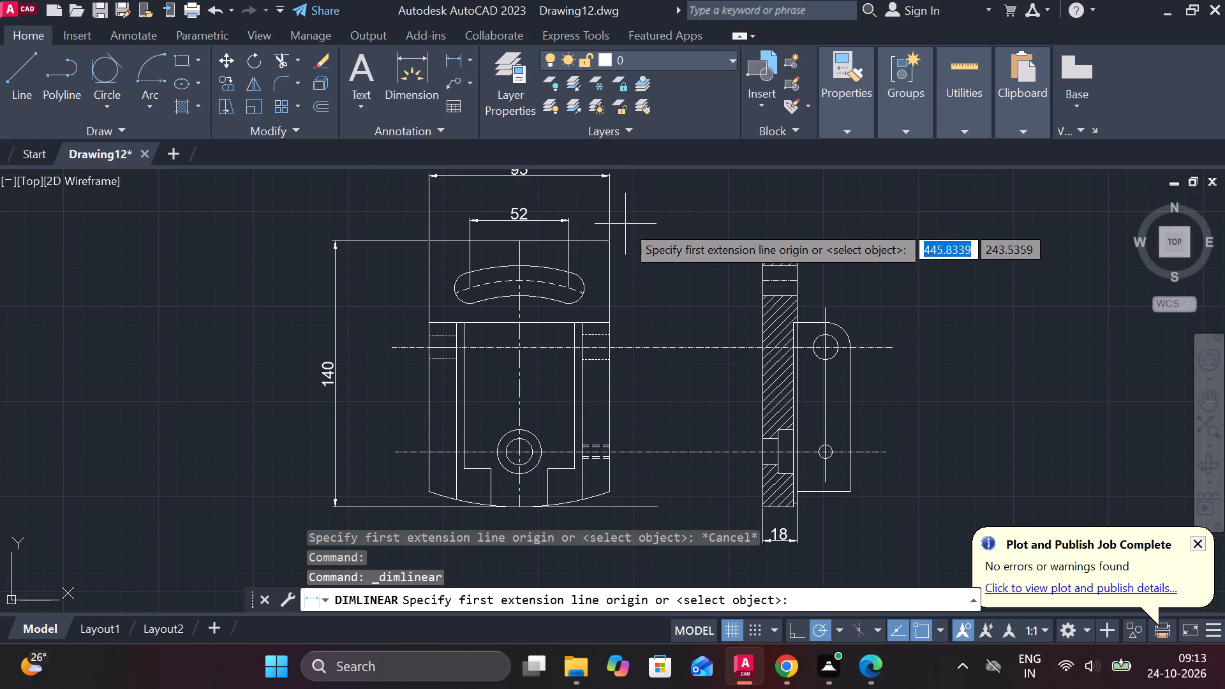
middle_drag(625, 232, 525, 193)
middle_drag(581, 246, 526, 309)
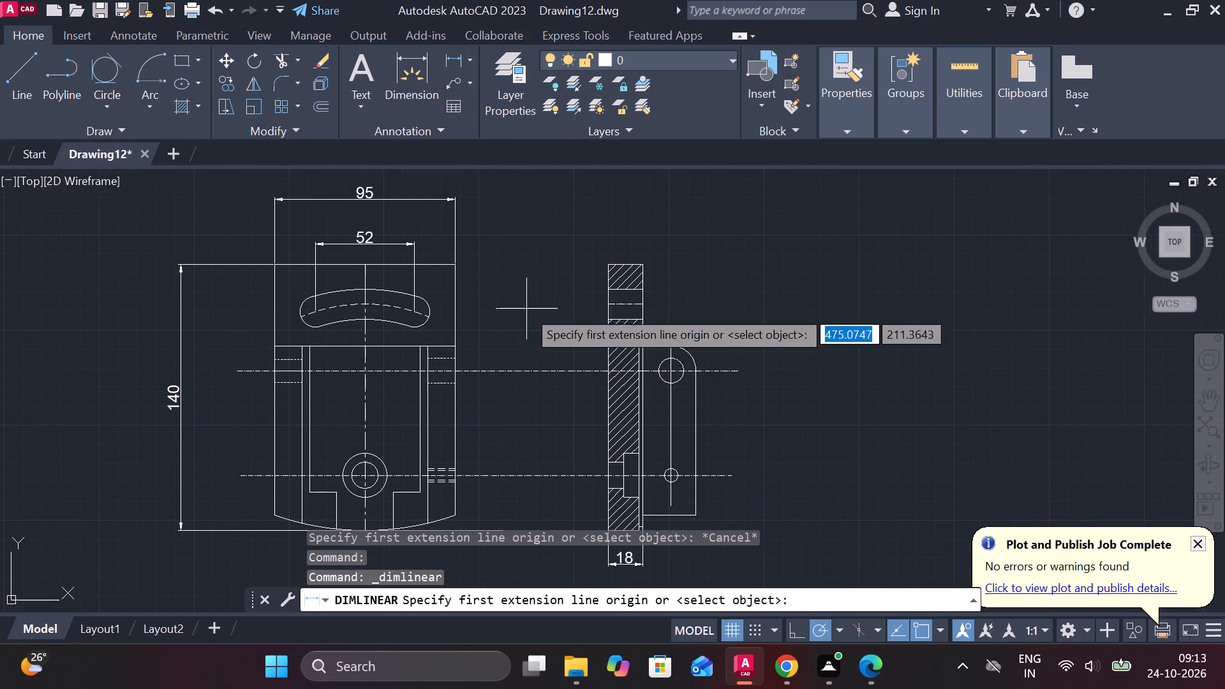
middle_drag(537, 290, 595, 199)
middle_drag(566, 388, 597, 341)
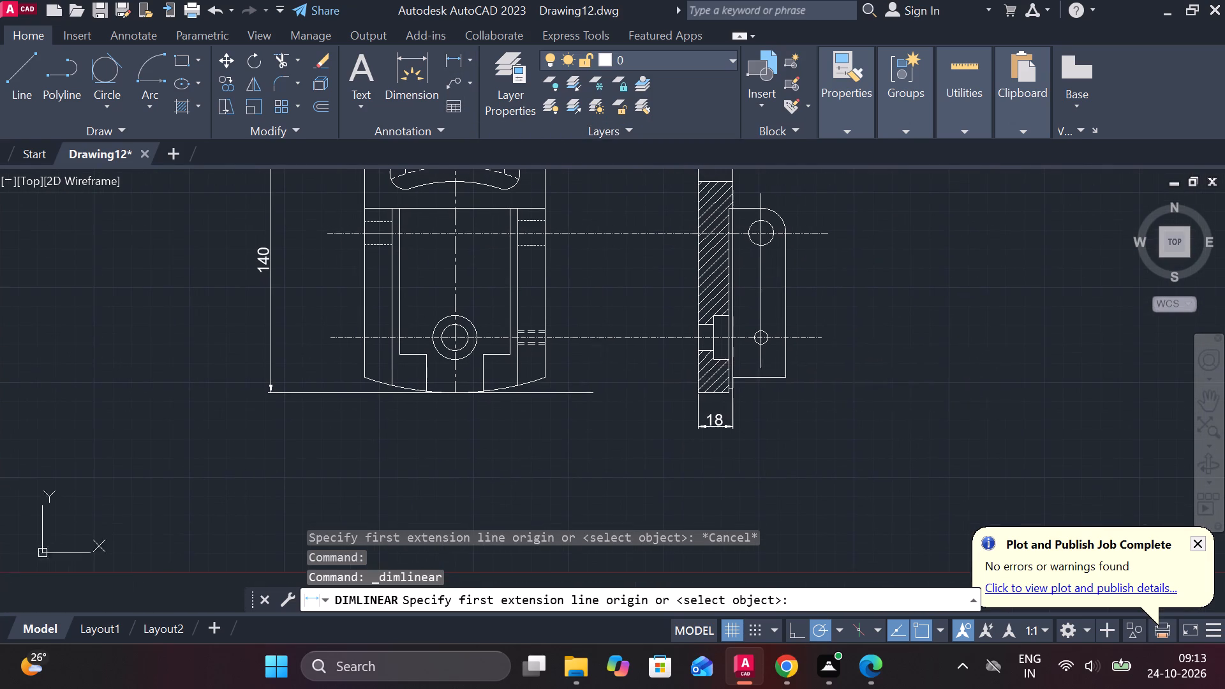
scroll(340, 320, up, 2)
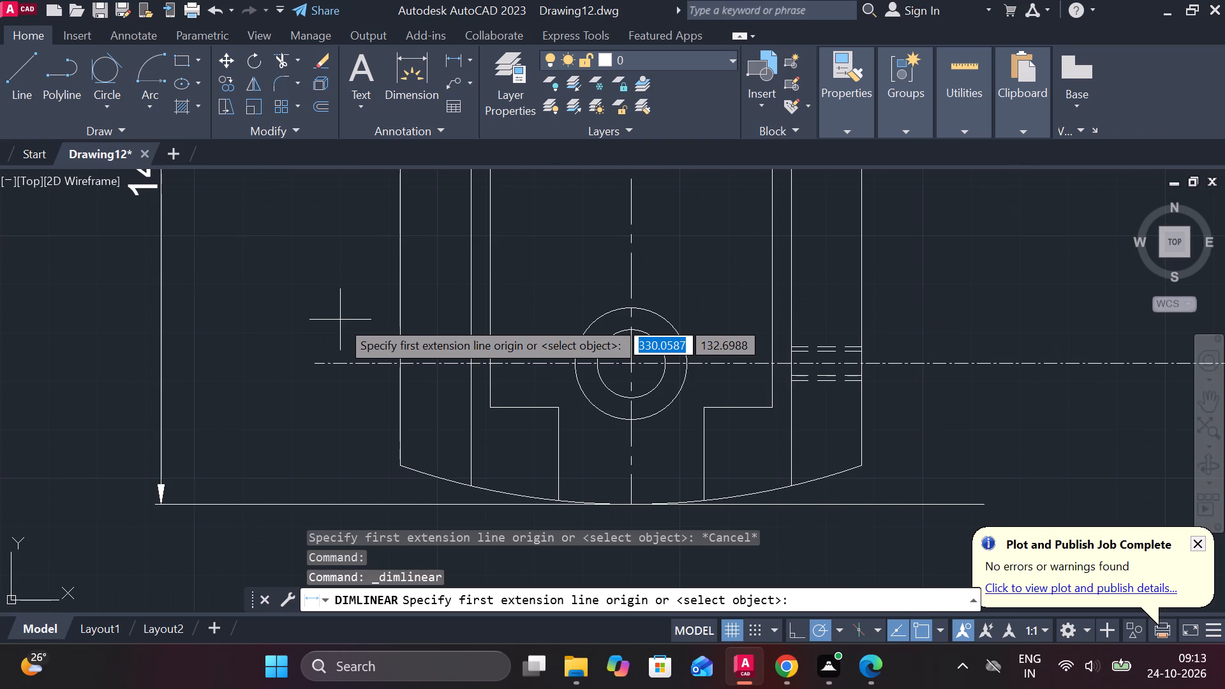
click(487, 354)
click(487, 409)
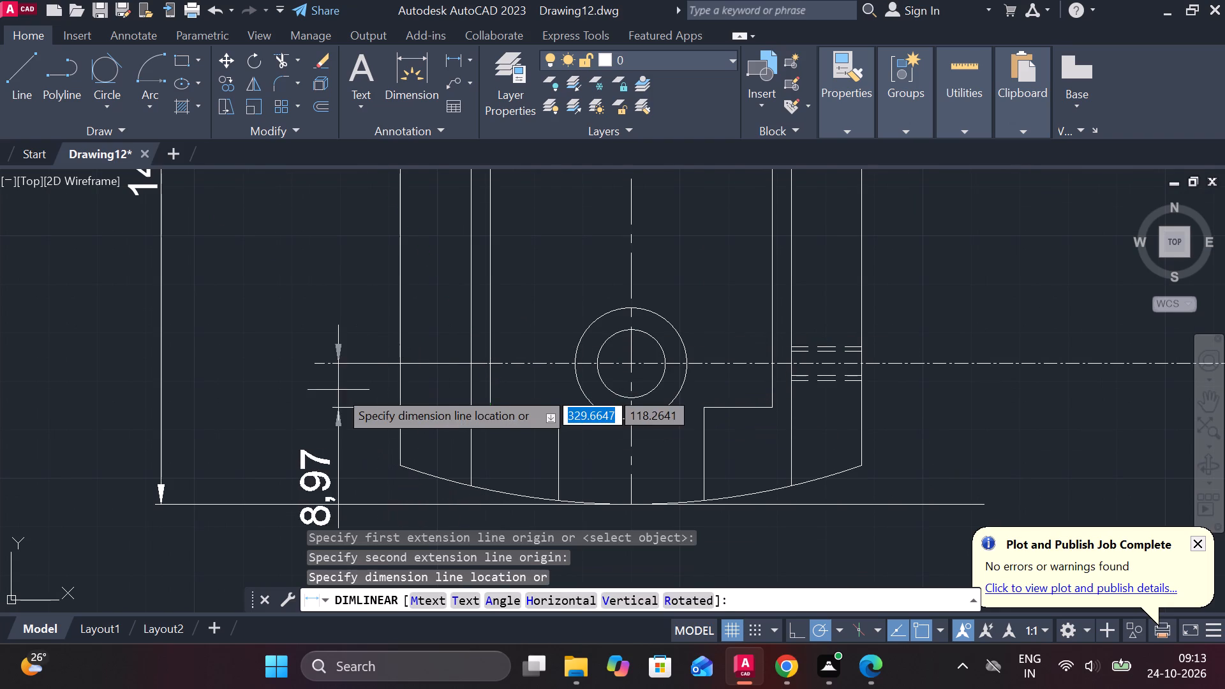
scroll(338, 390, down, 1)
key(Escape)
Modify the ISO-25 dimension style to a linear precision of 0 and set it current.
text(D)
key(space)
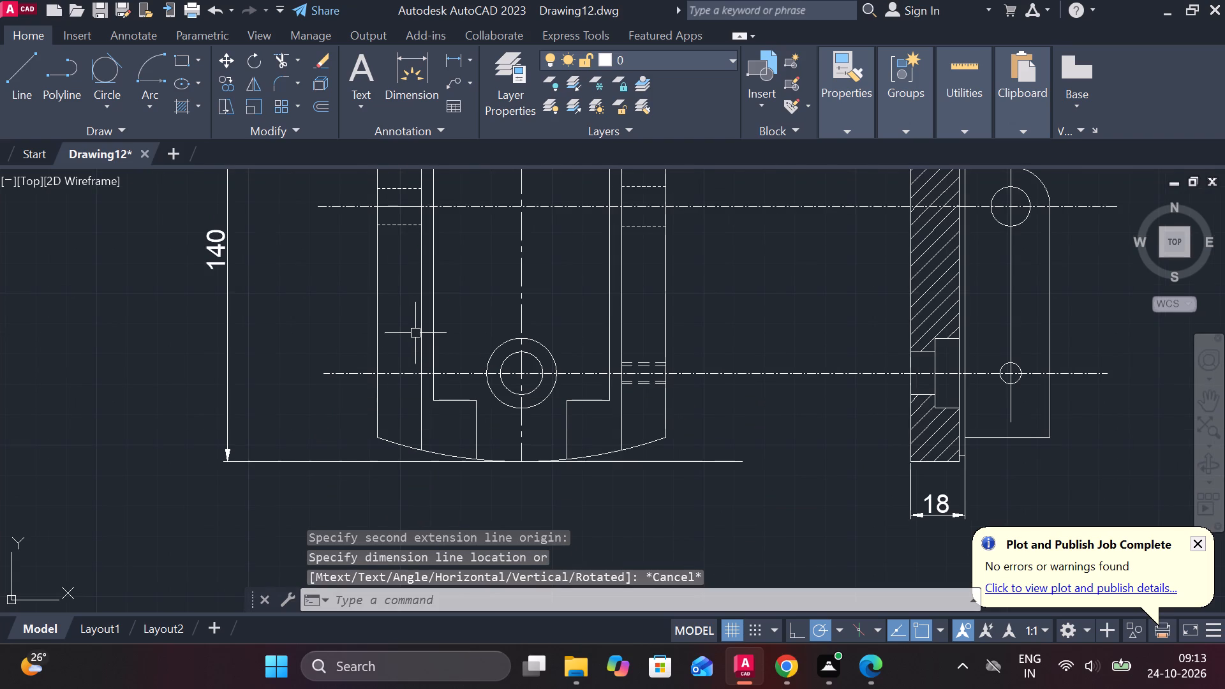
click(801, 283)
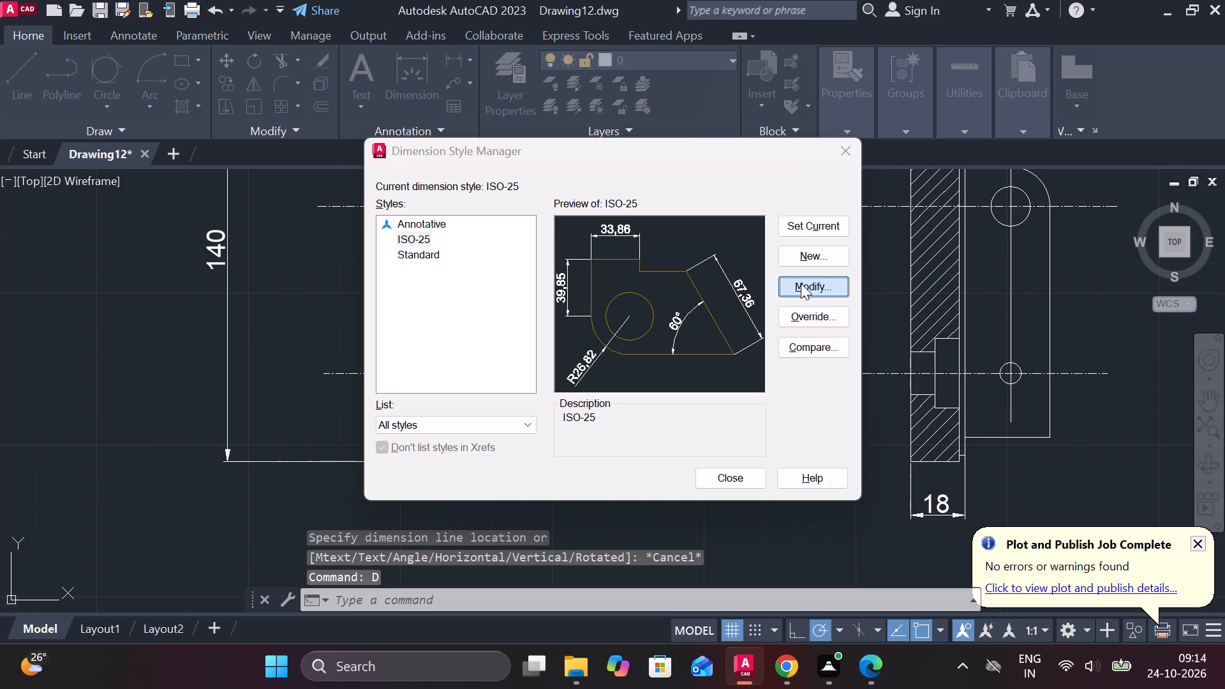
click(577, 113)
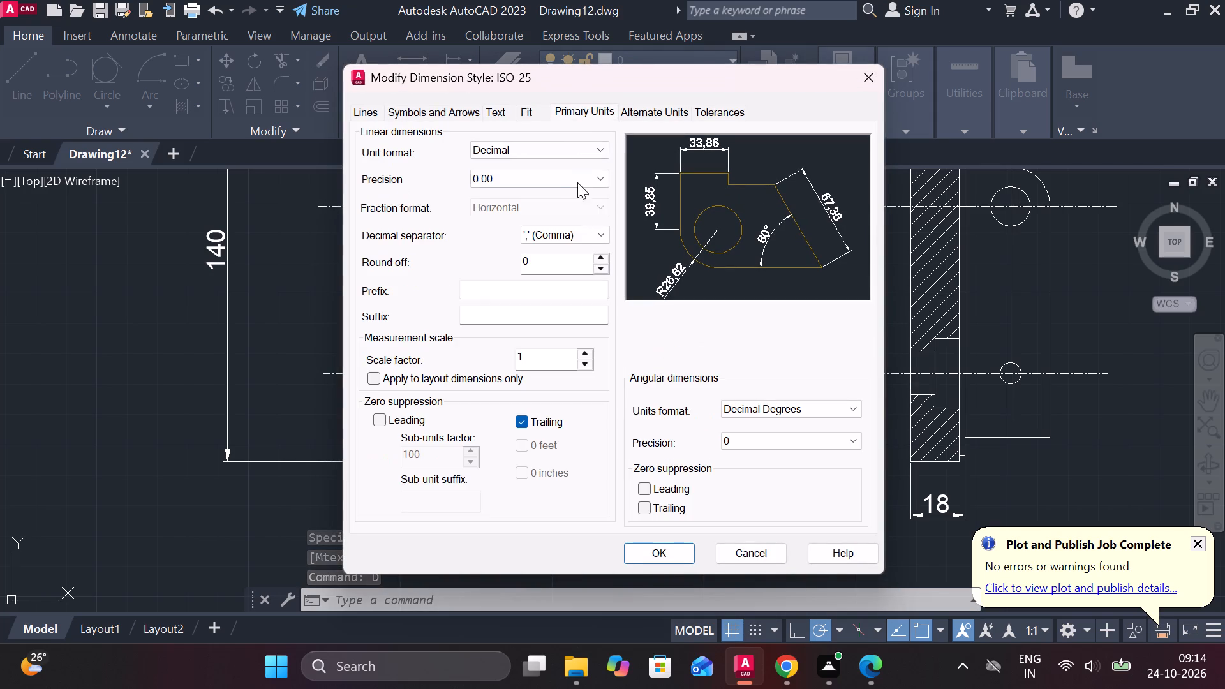
click(561, 184)
click(481, 191)
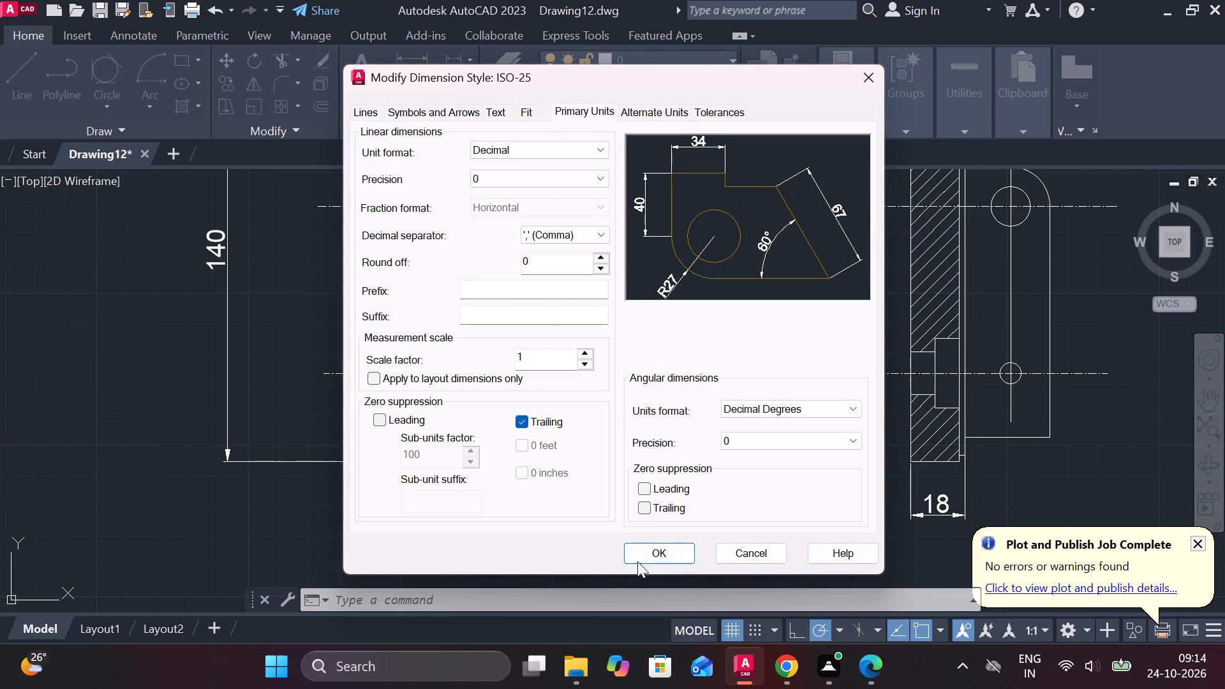
click(636, 559)
click(805, 217)
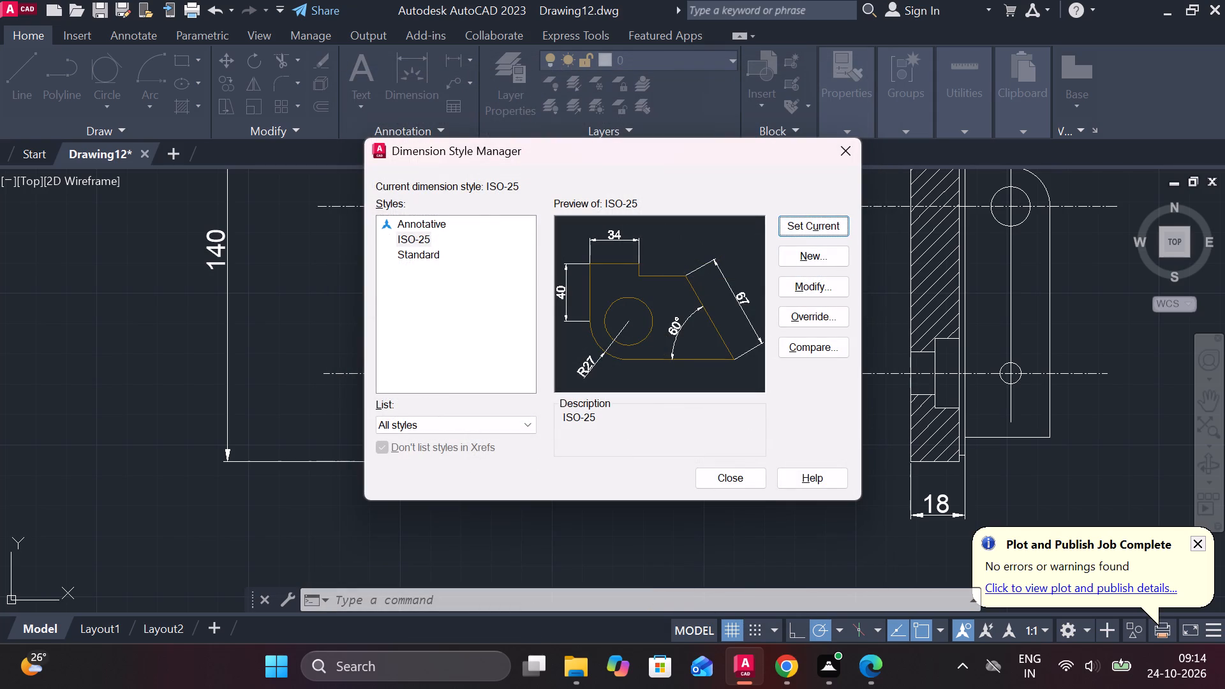
click(730, 479)
Dimension the vertical distance from the concentric circles' centre to the pocket's lower-left corner, placed between the plate and the overall height dimension.
click(444, 63)
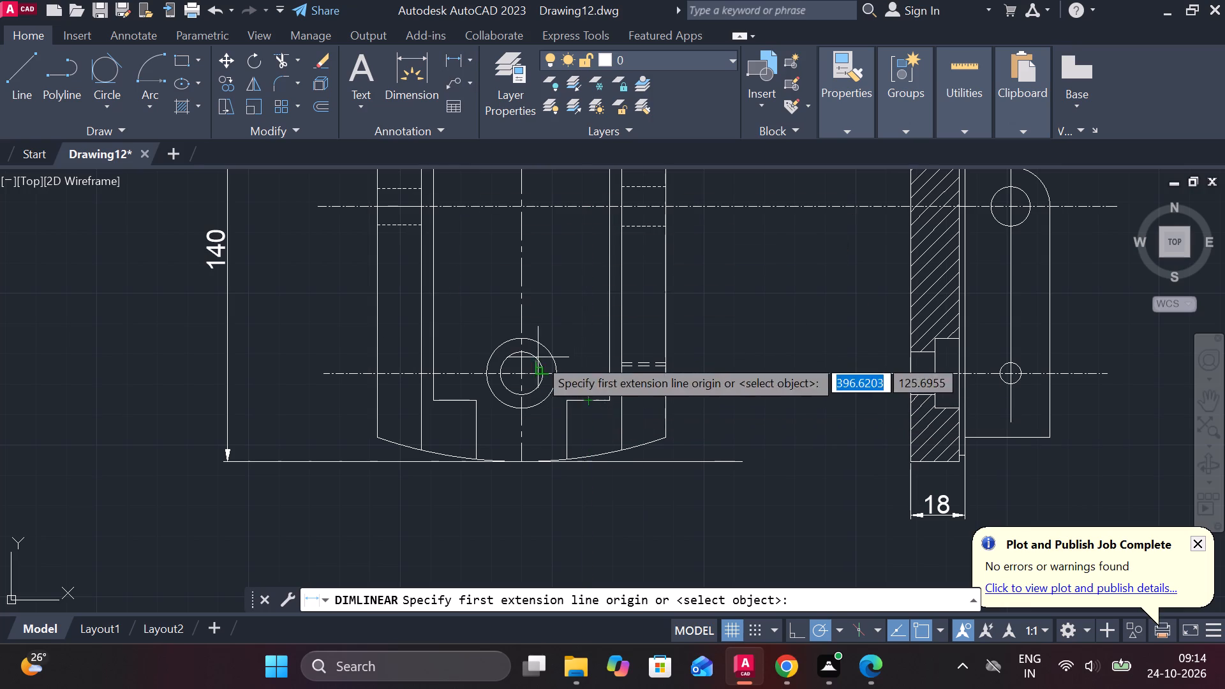
click(523, 373)
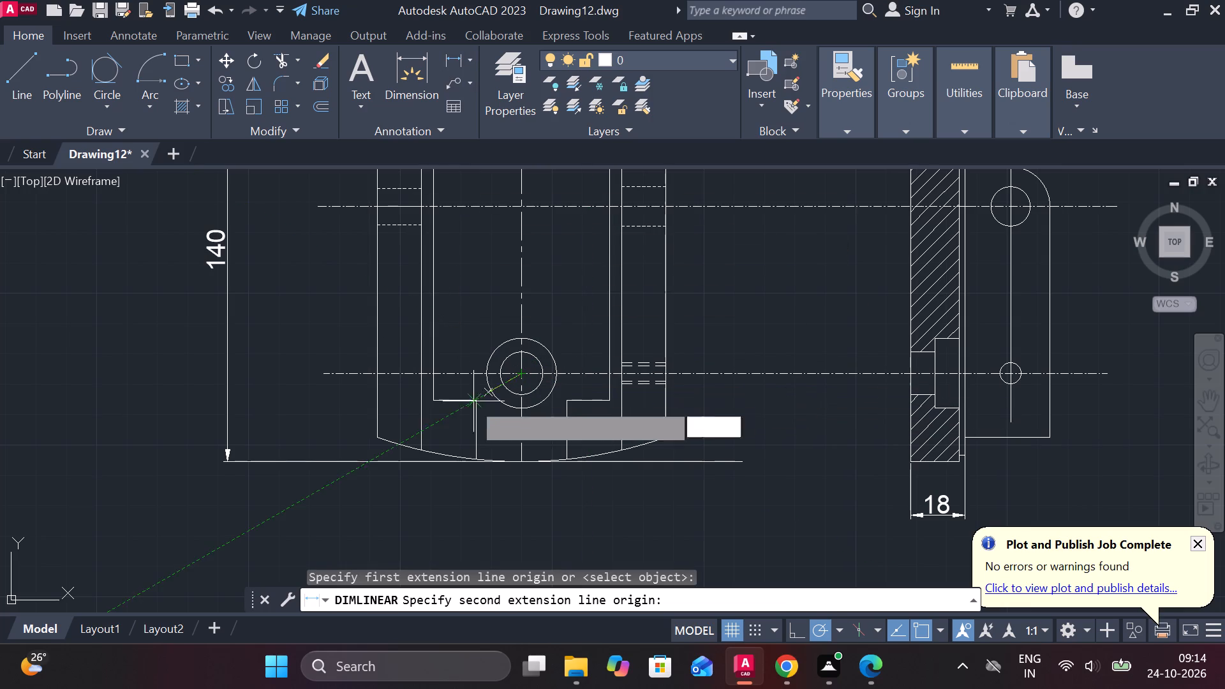
click(435, 397)
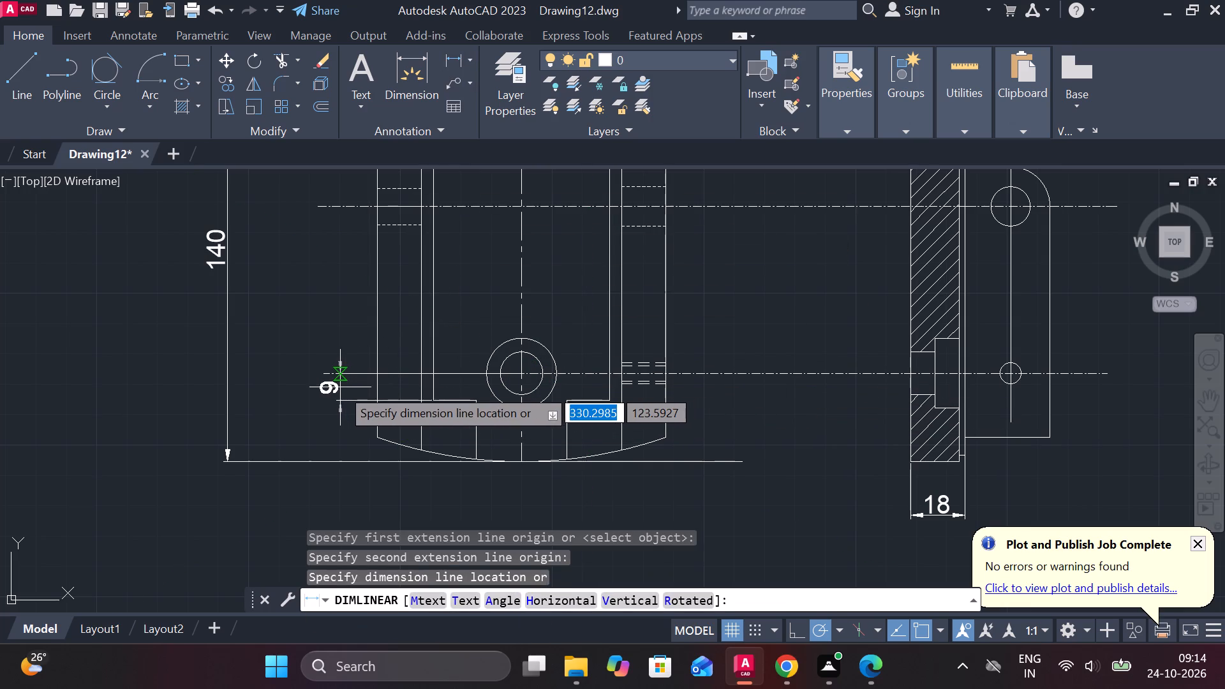
middle_drag(340, 387, 407, 379)
click(375, 384)
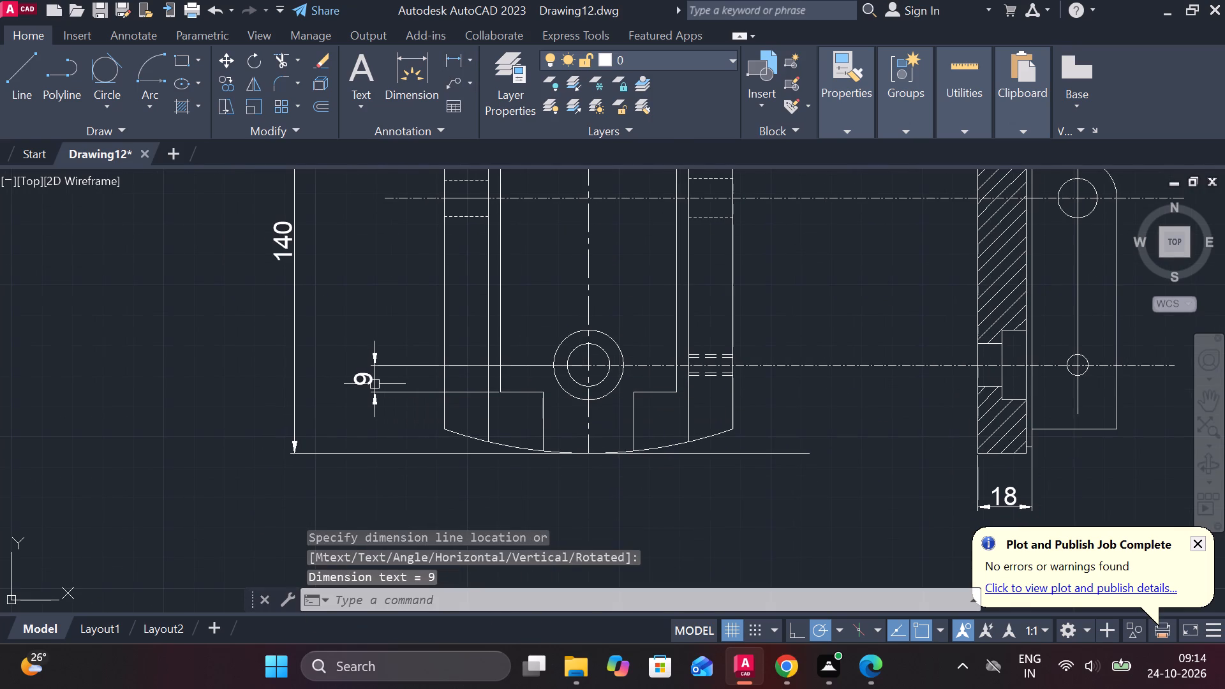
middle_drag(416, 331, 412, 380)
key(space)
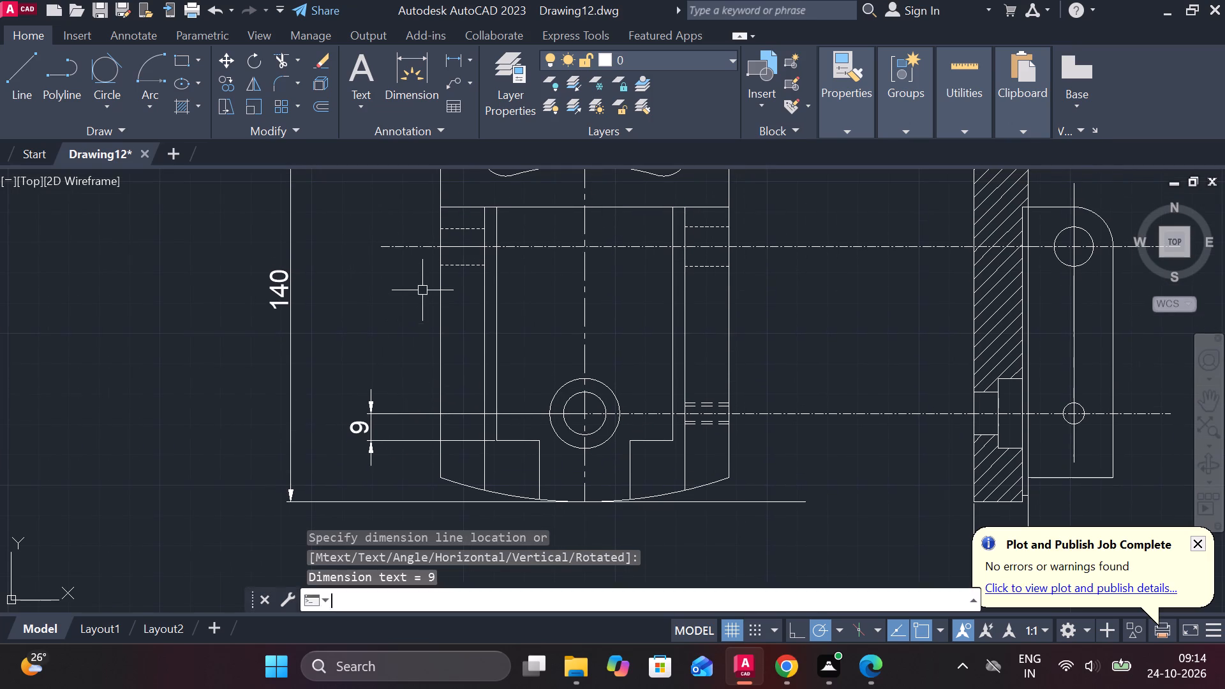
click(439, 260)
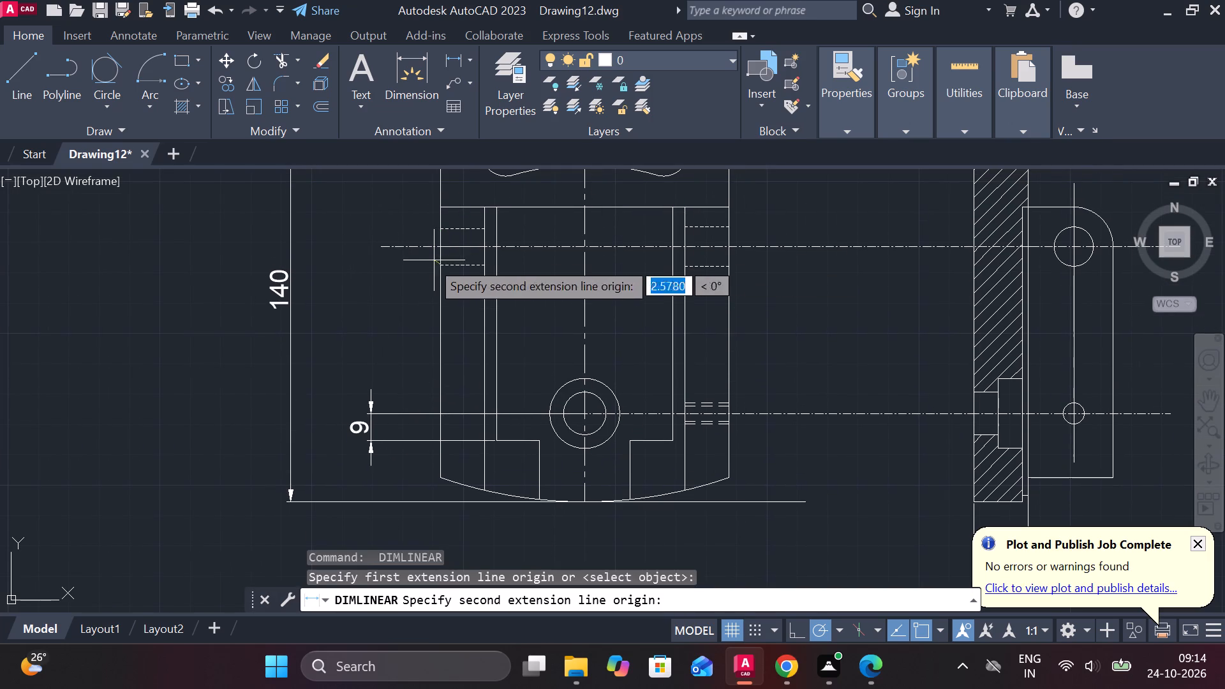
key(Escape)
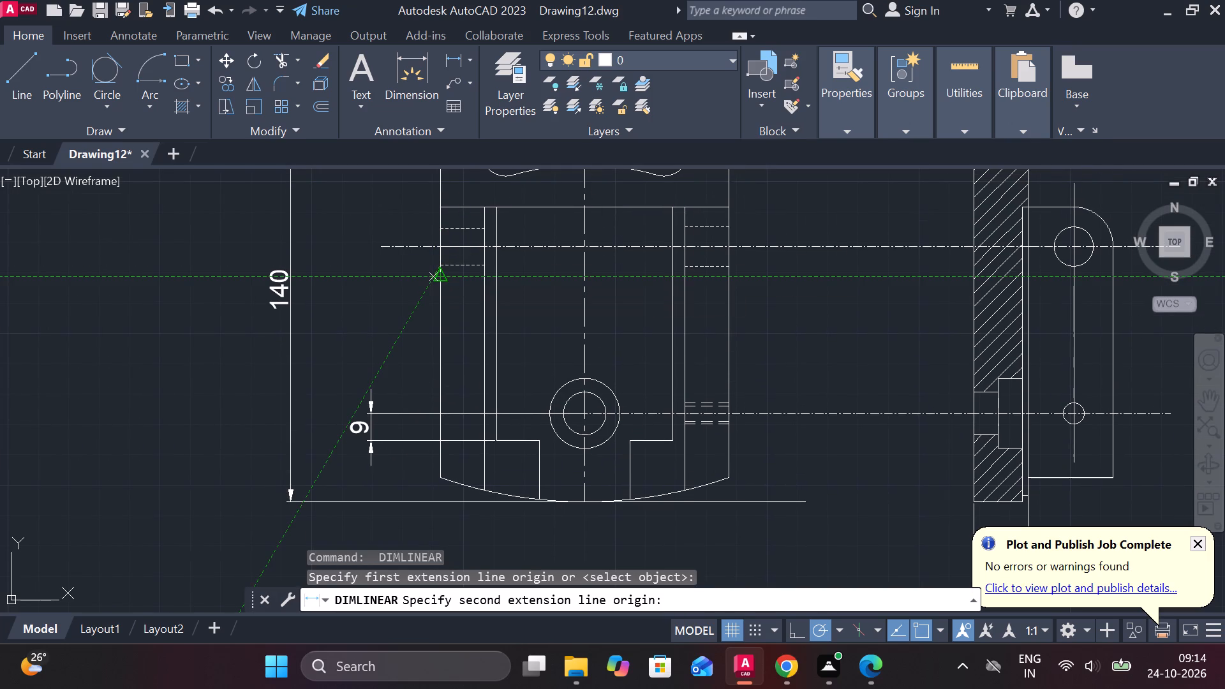
Dimension the height between the upper hidden hole lines on the plate's left edge, placed just left of the plate.
click(444, 61)
click(439, 227)
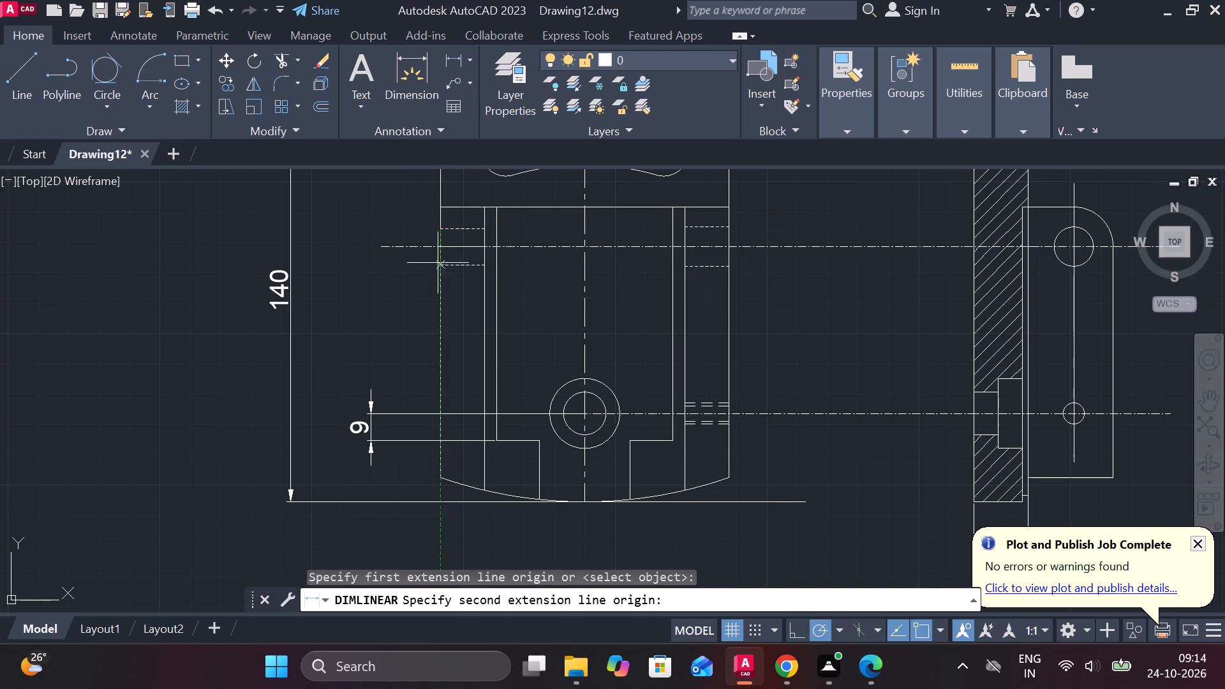
double_click(438, 263)
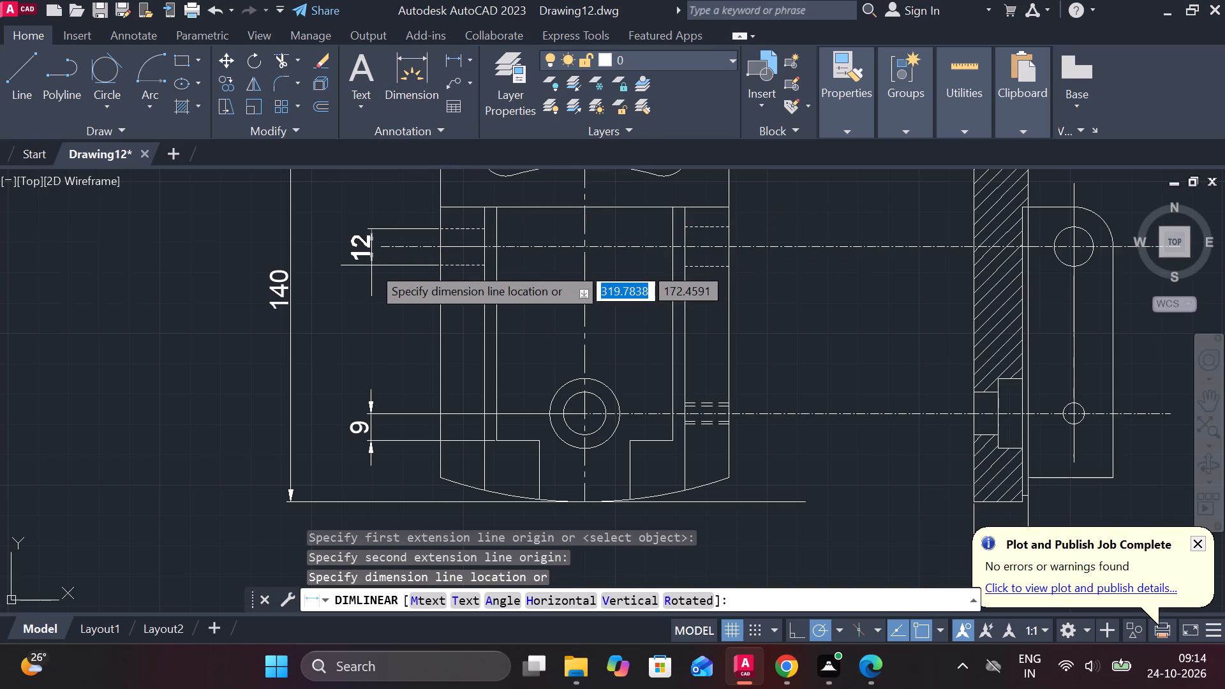
click(371, 265)
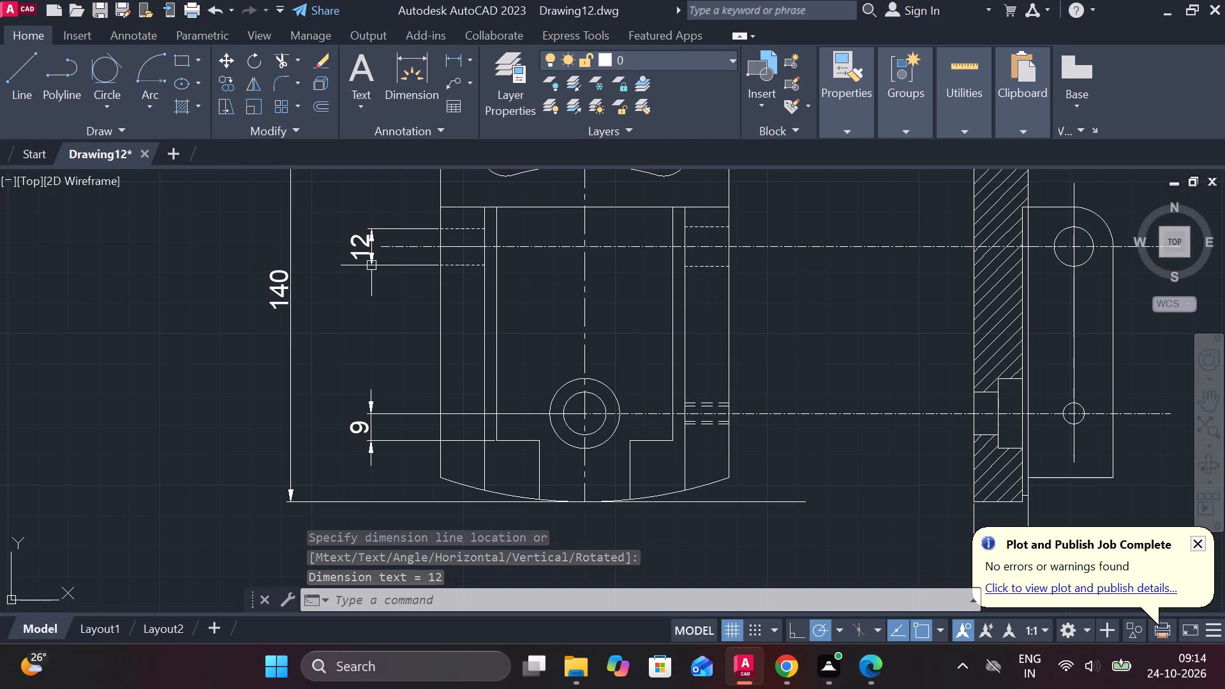
Dimension the height between the upper hidden hole lines on the plate's right edge, placed just right of the plate.
scroll(618, 303, down, 1)
middle_drag(627, 315, 575, 316)
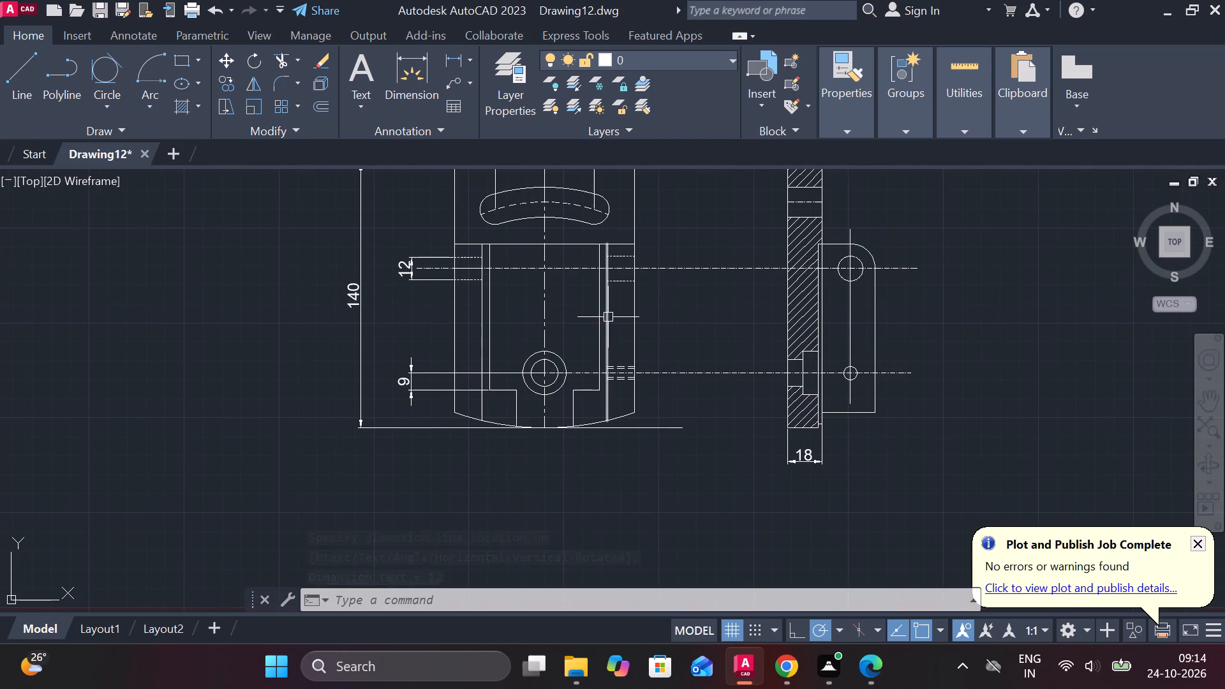
key(space)
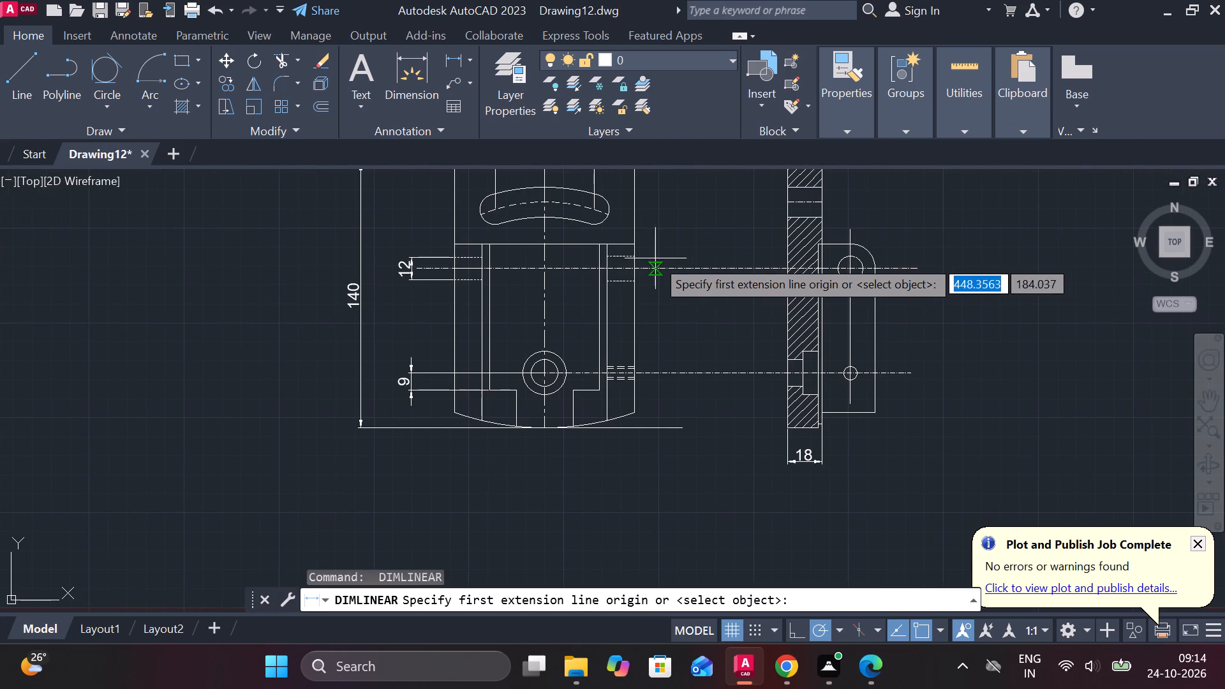
scroll(655, 258, up, 1)
double_click(625, 249)
click(621, 293)
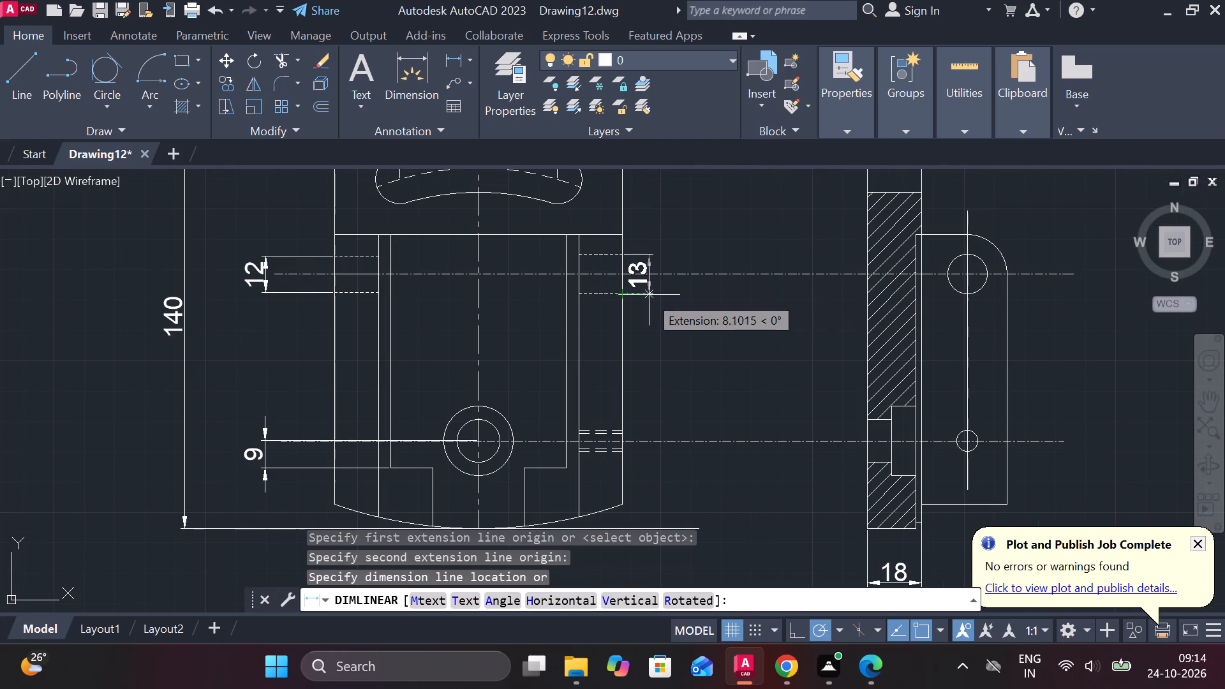
click(668, 295)
Dimension the height between the outer hidden lines of the small lower hole, placed just right of the plate.
middle_drag(684, 366, 605, 261)
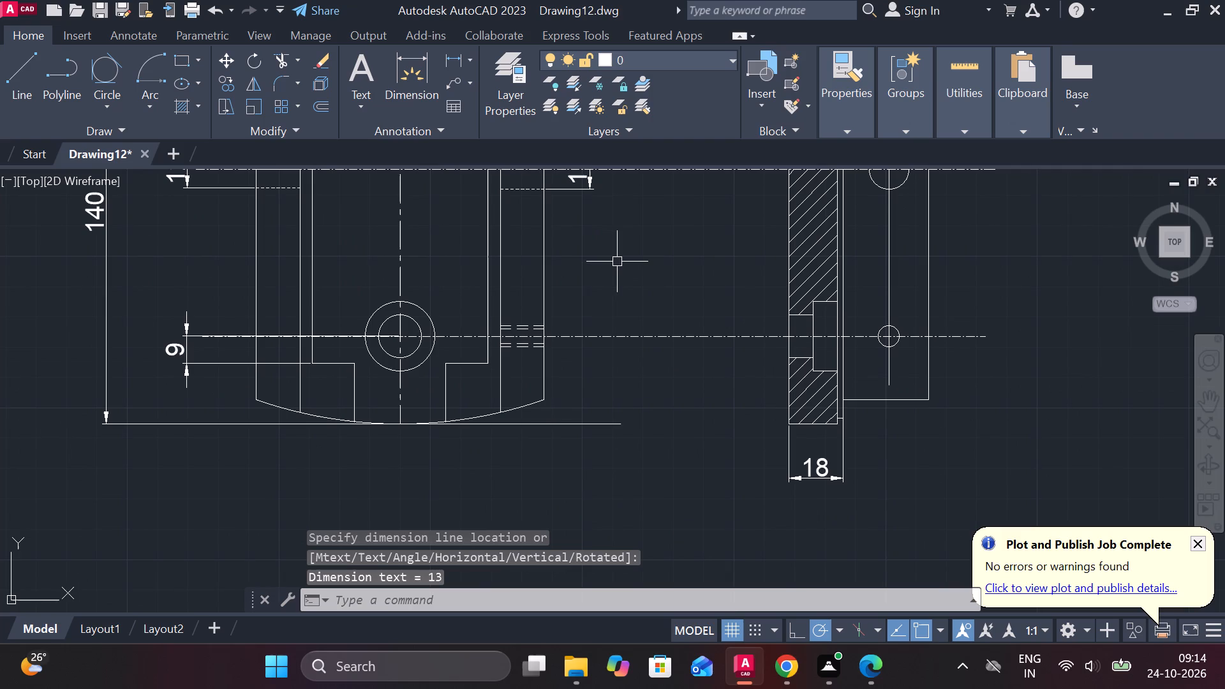
scroll(590, 329, up, 1)
key(space)
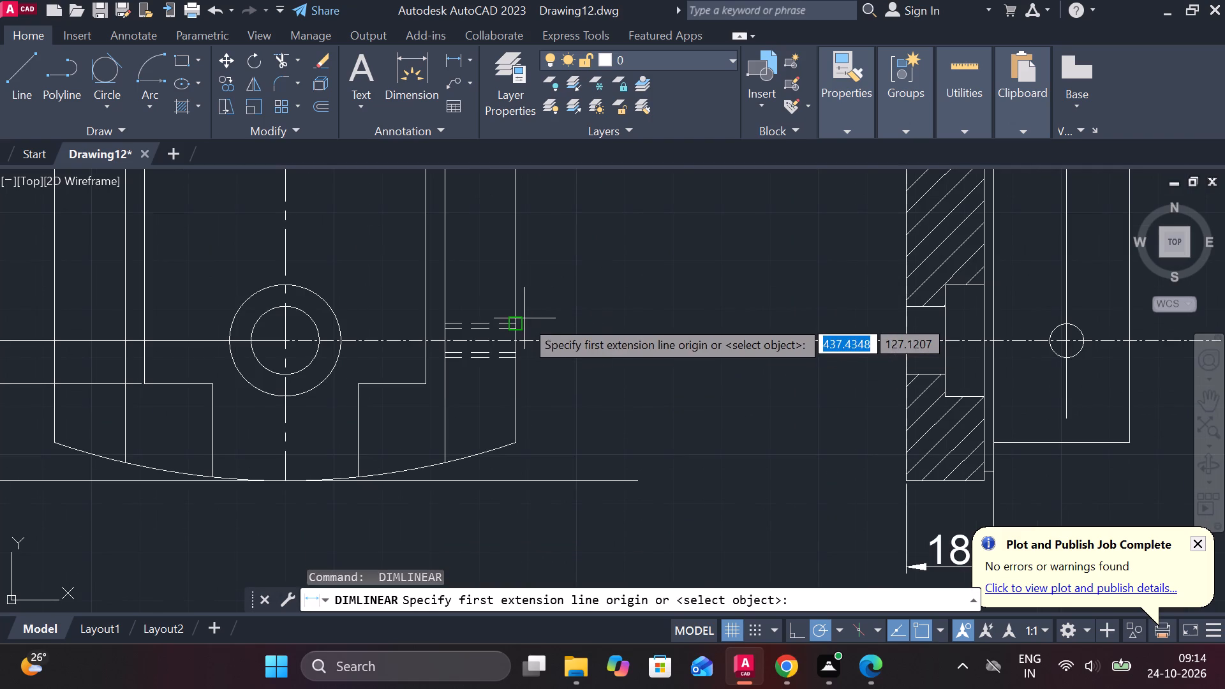
double_click(524, 319)
click(515, 364)
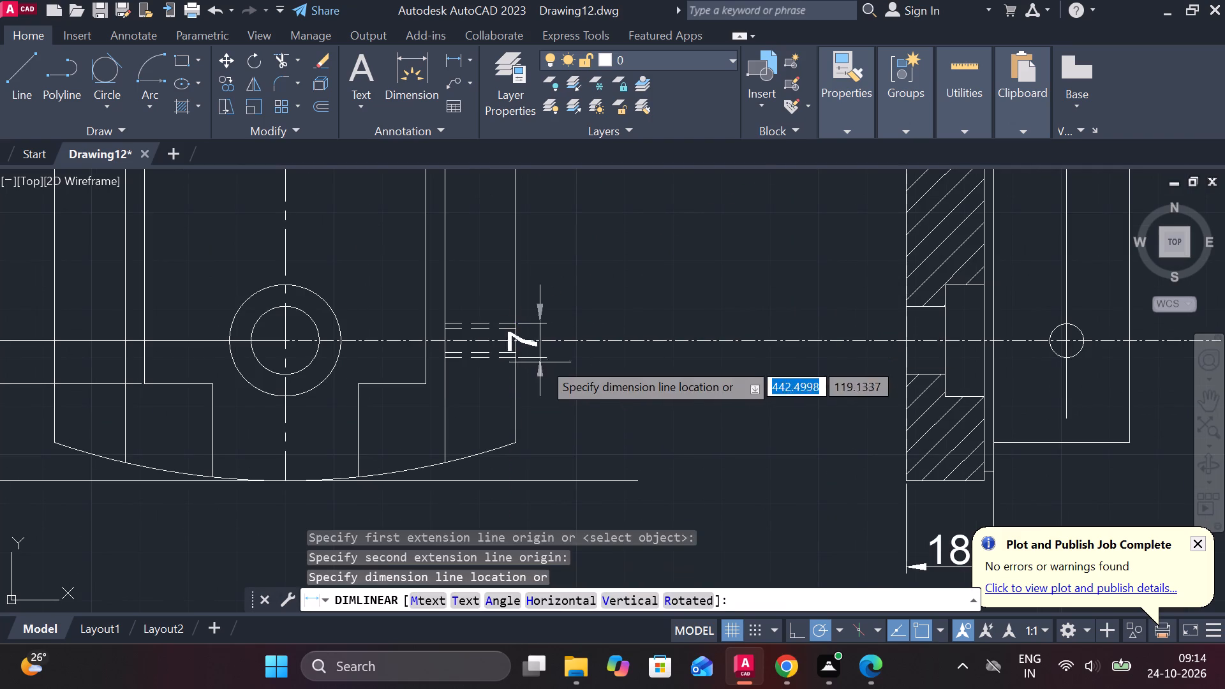
click(577, 359)
Add the prefix M to the small lower hole's dimension text so it reads M7.
scroll(612, 346, down, 1)
scroll(600, 346, up, 1)
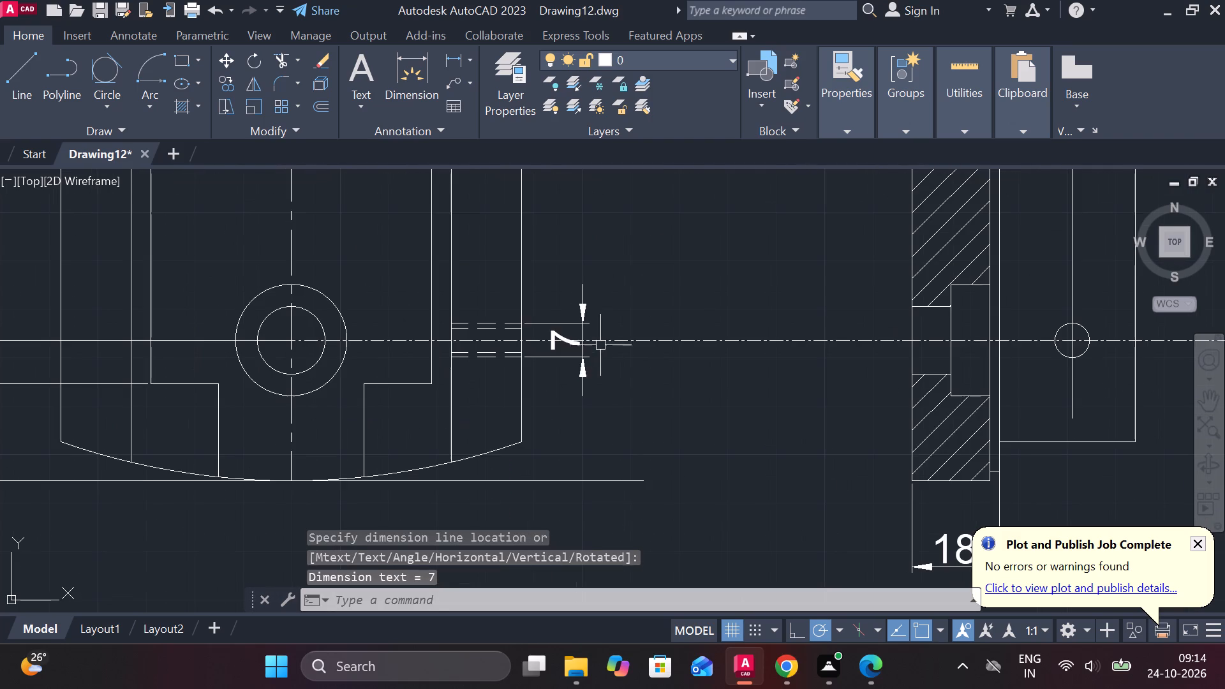
double_click(571, 344)
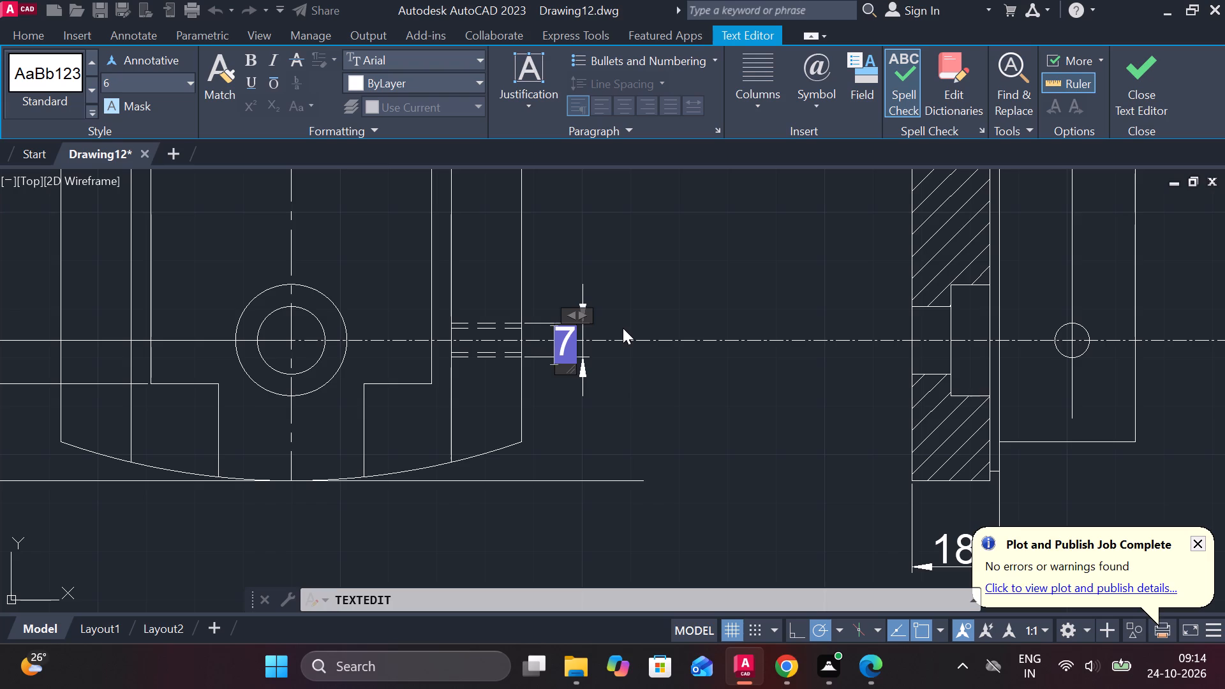
key(m)
click(1152, 73)
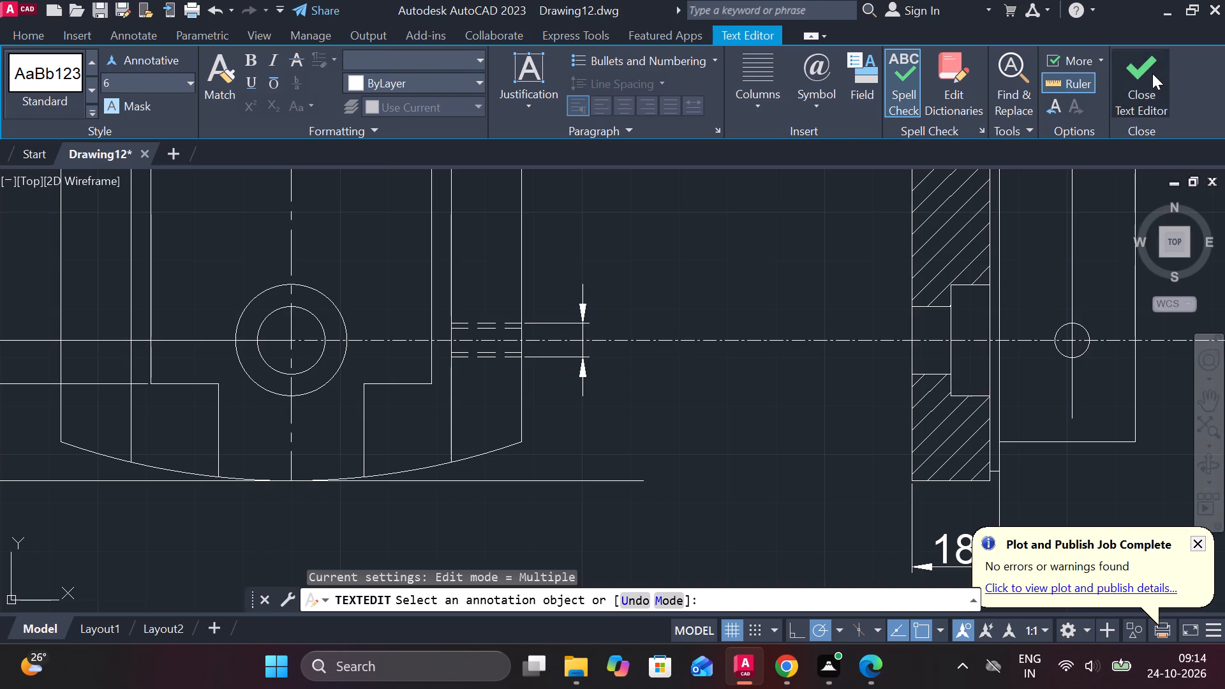
scroll(756, 329, down, 1)
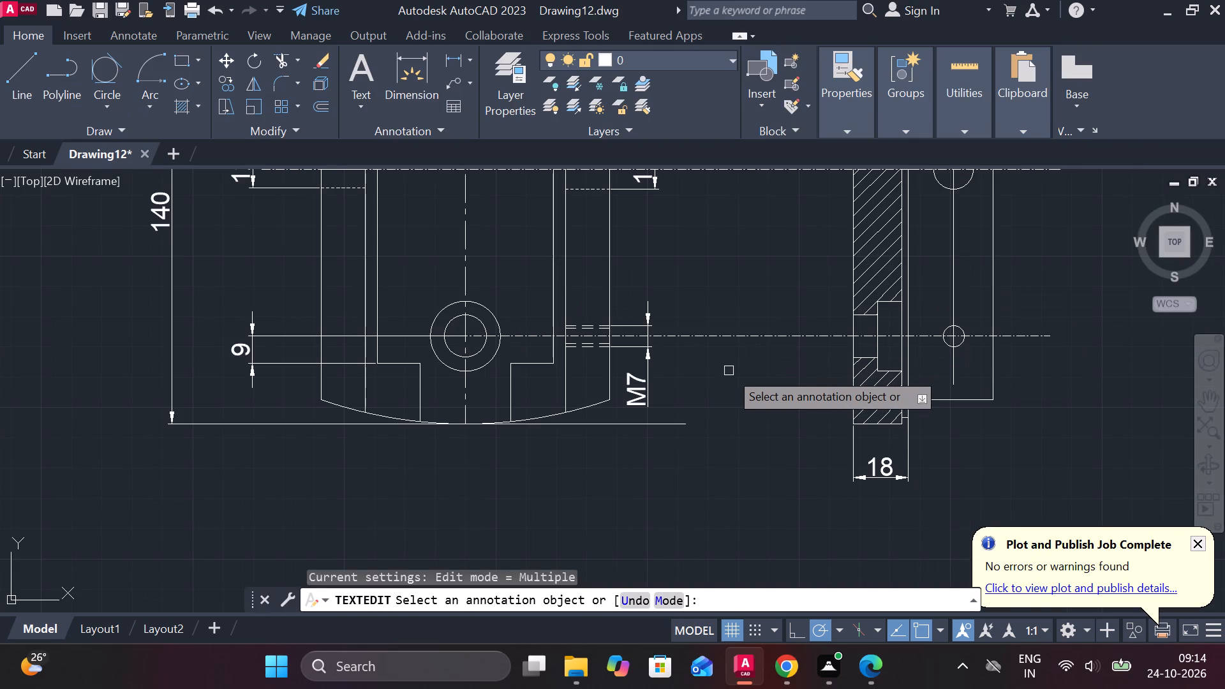
scroll(722, 373, down, 1)
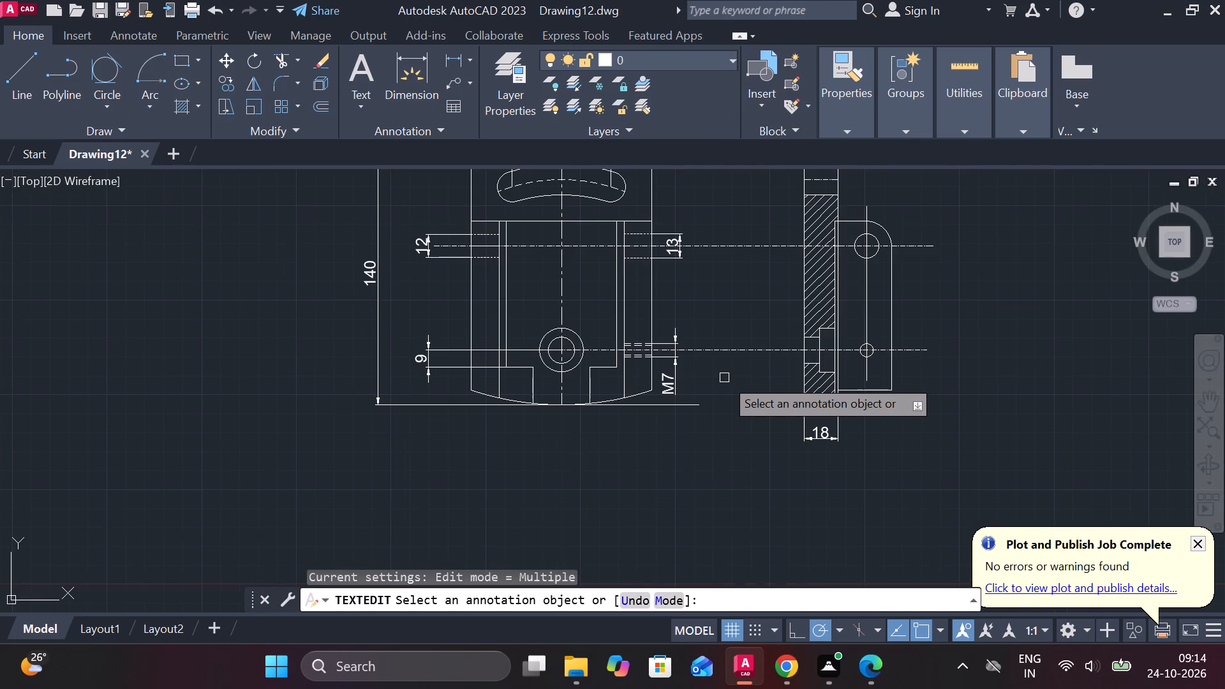
key(Escape)
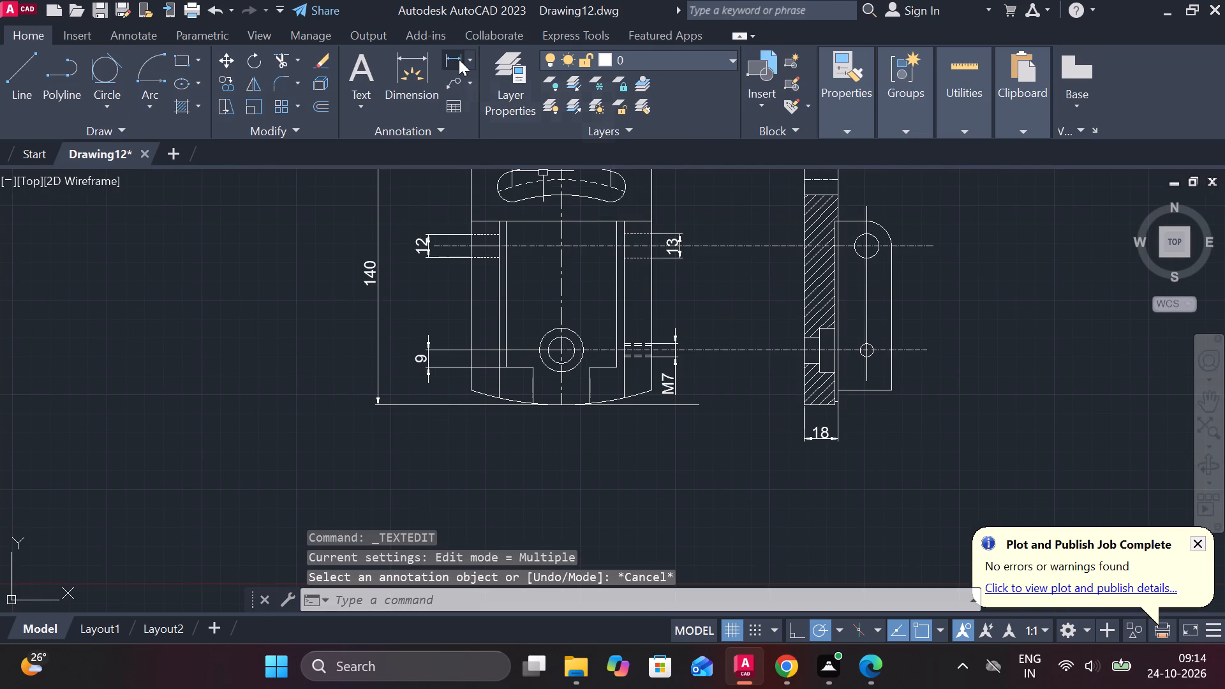
Dimension the horizontal width between the inner vertical edges of the stepped recess, placed inside it above the concentric circles.
click(459, 59)
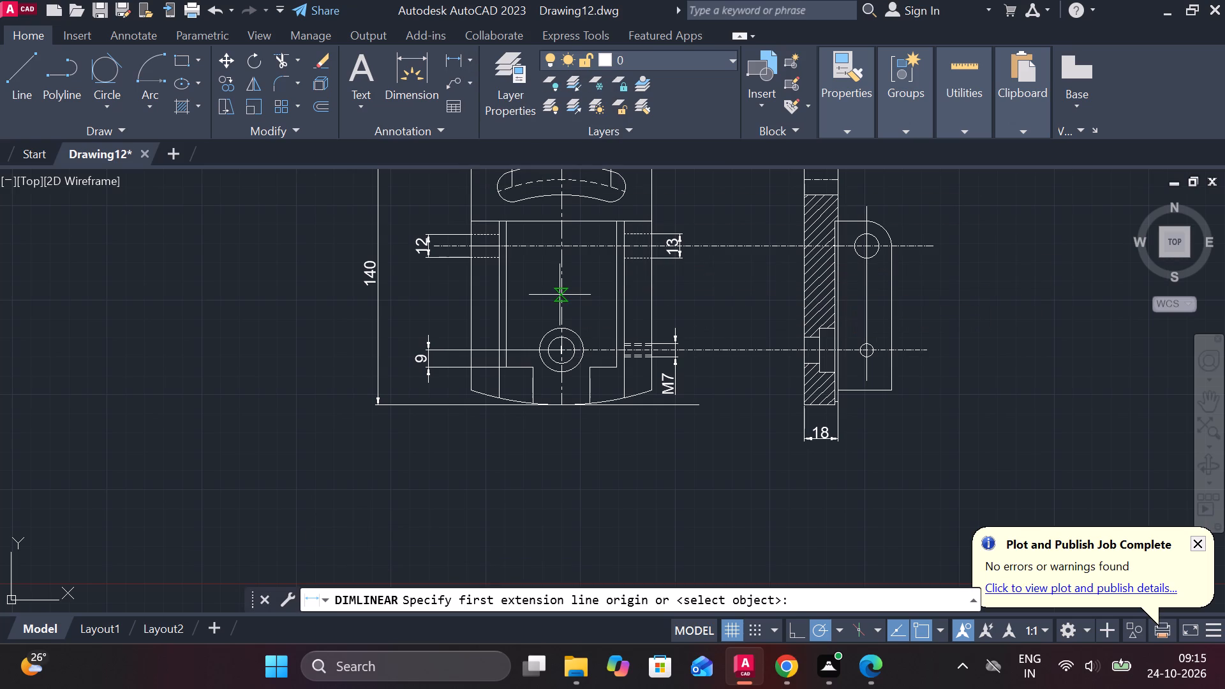
double_click(512, 291)
click(612, 289)
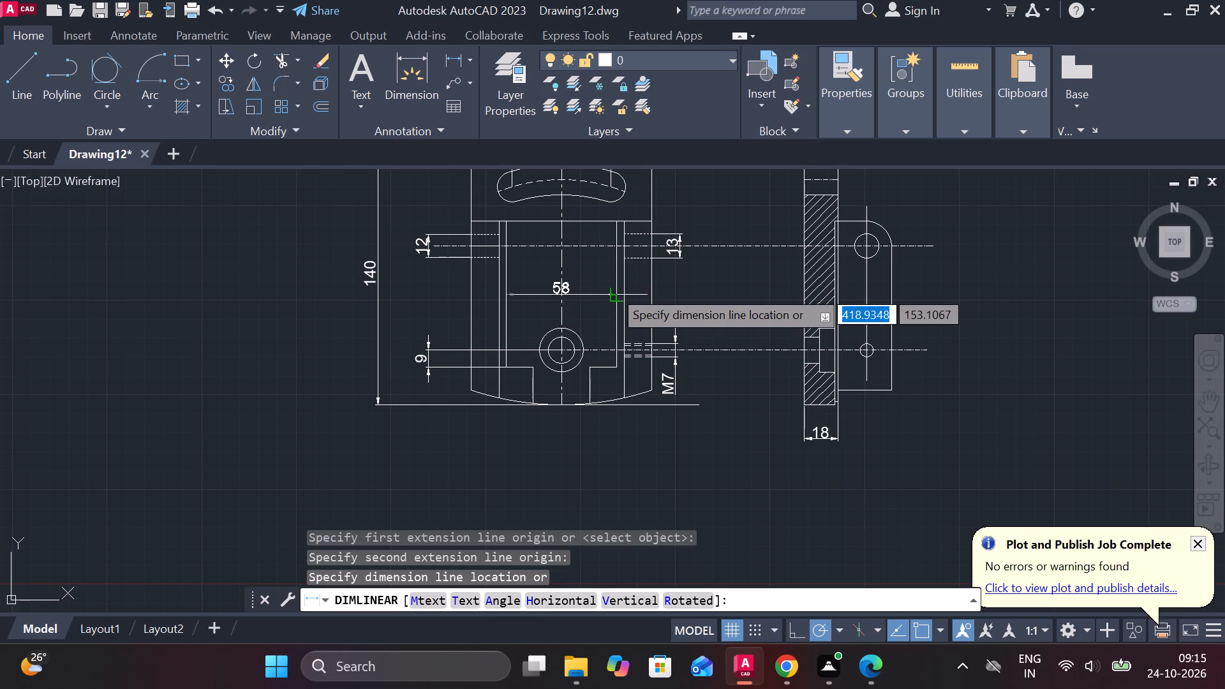
scroll(566, 285, up, 1)
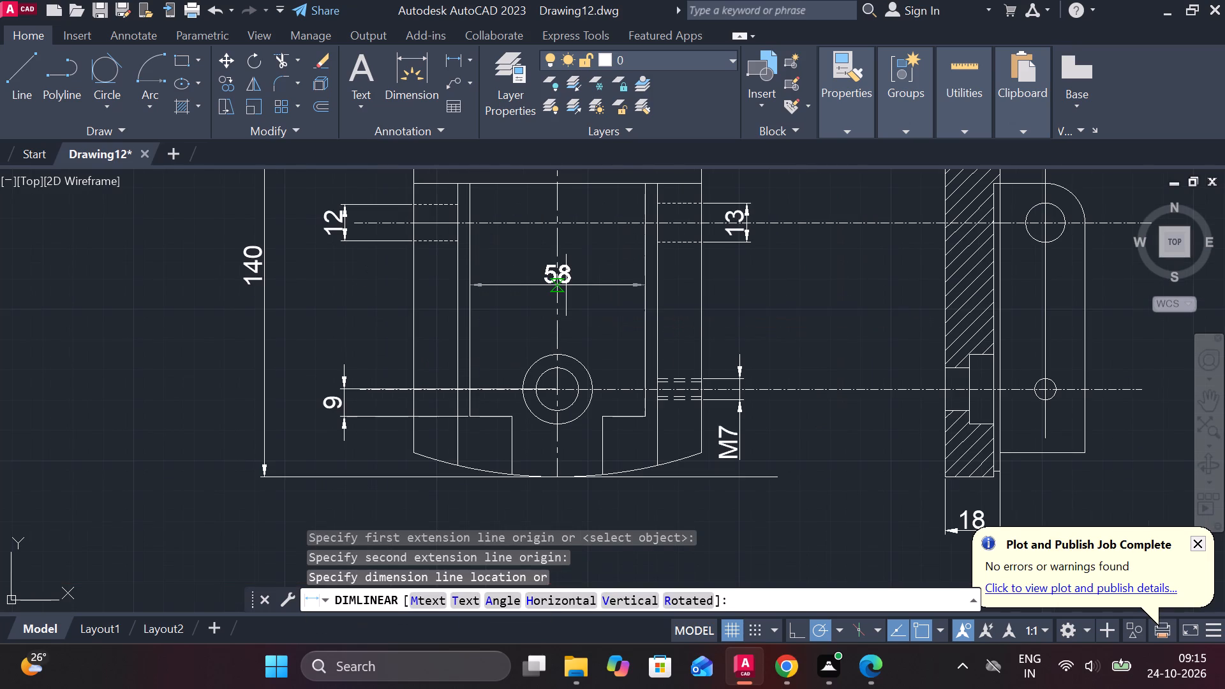
click(569, 300)
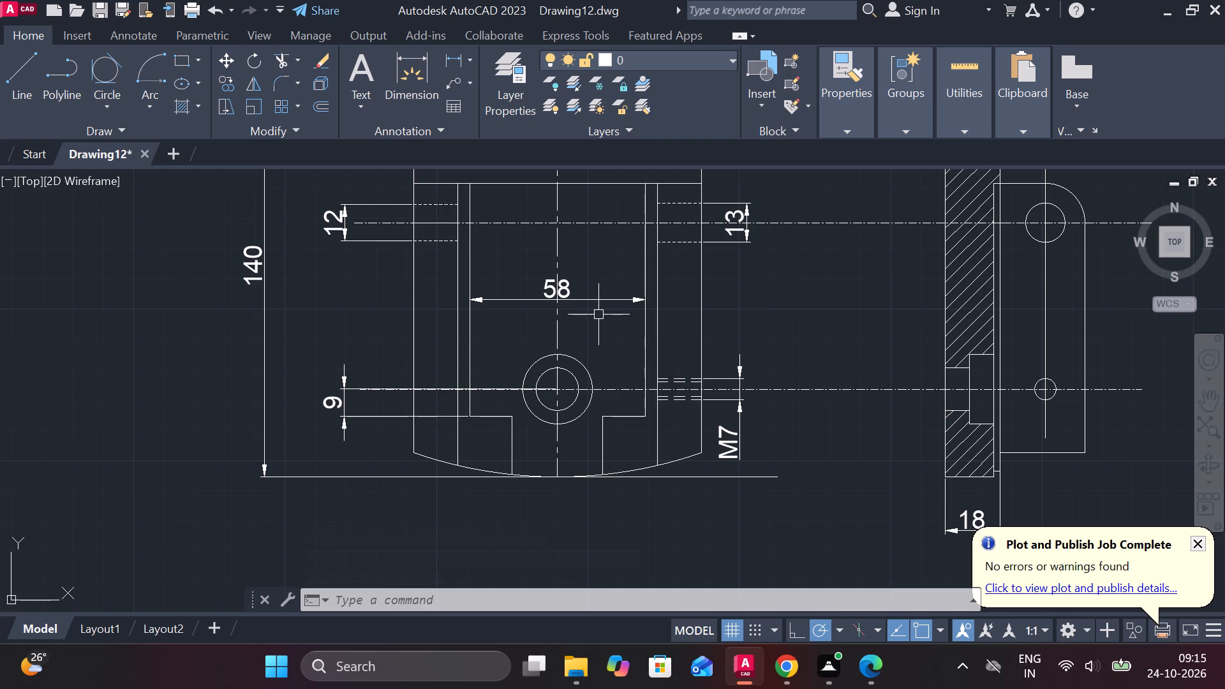
Dimension the width of the narrow bottom slot where it meets the curved edge, placed just below the plate.
middle_drag(628, 340, 614, 312)
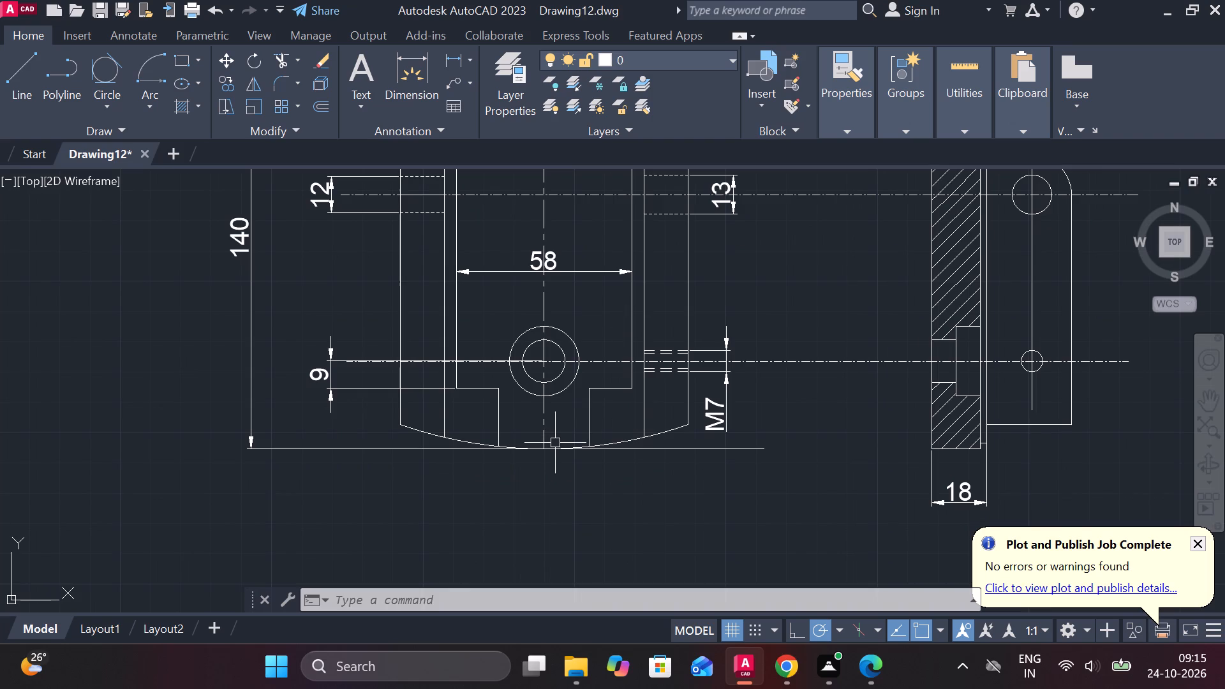
key(space)
click(502, 447)
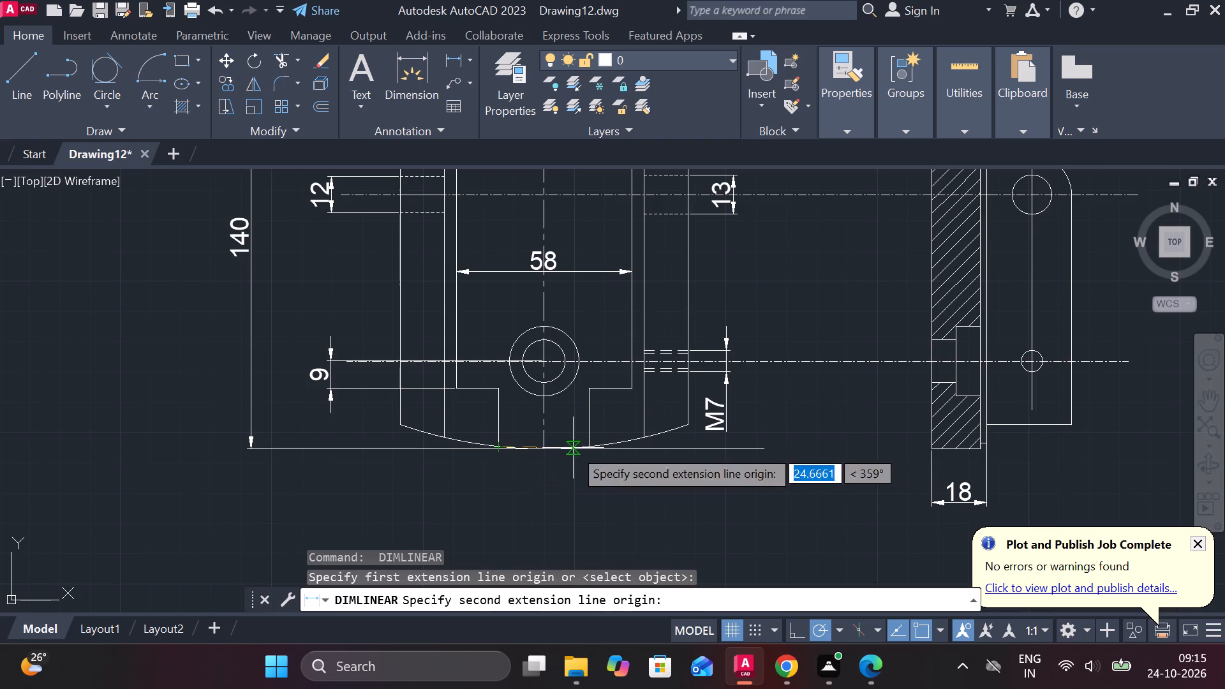
click(600, 447)
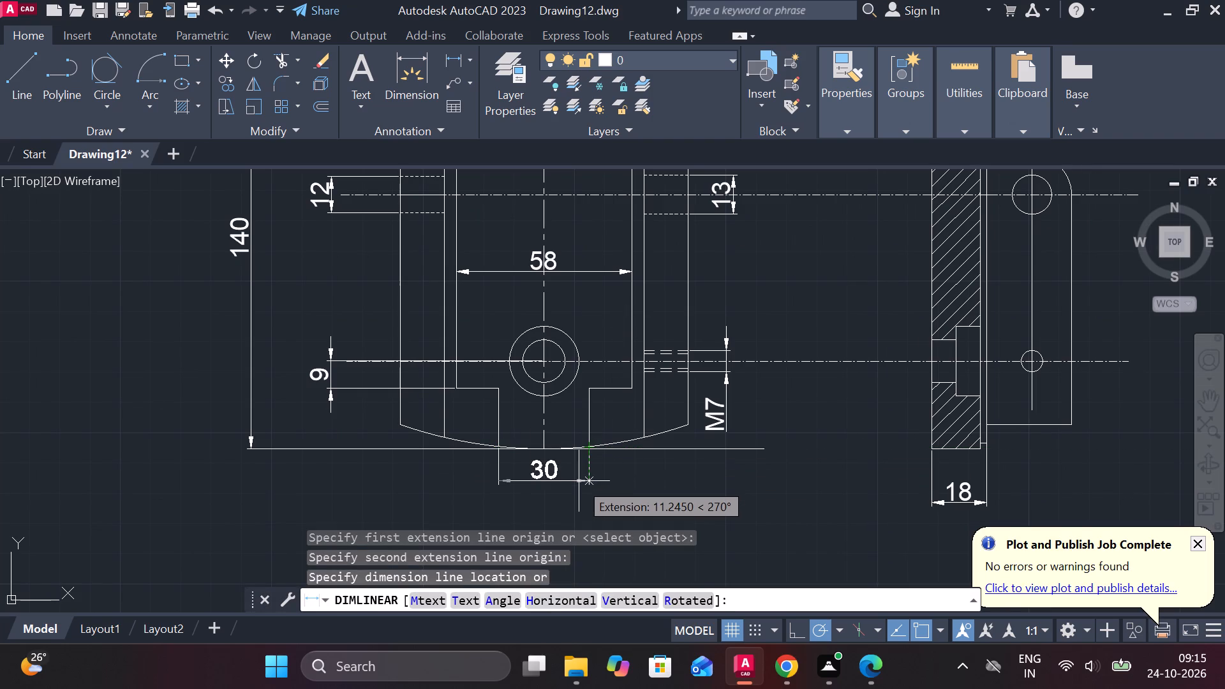
click(579, 481)
Dimension the width between the outer pair of vertical lines at the curved bottom edge, placed below the narrow slot's dimension.
key(space)
click(447, 438)
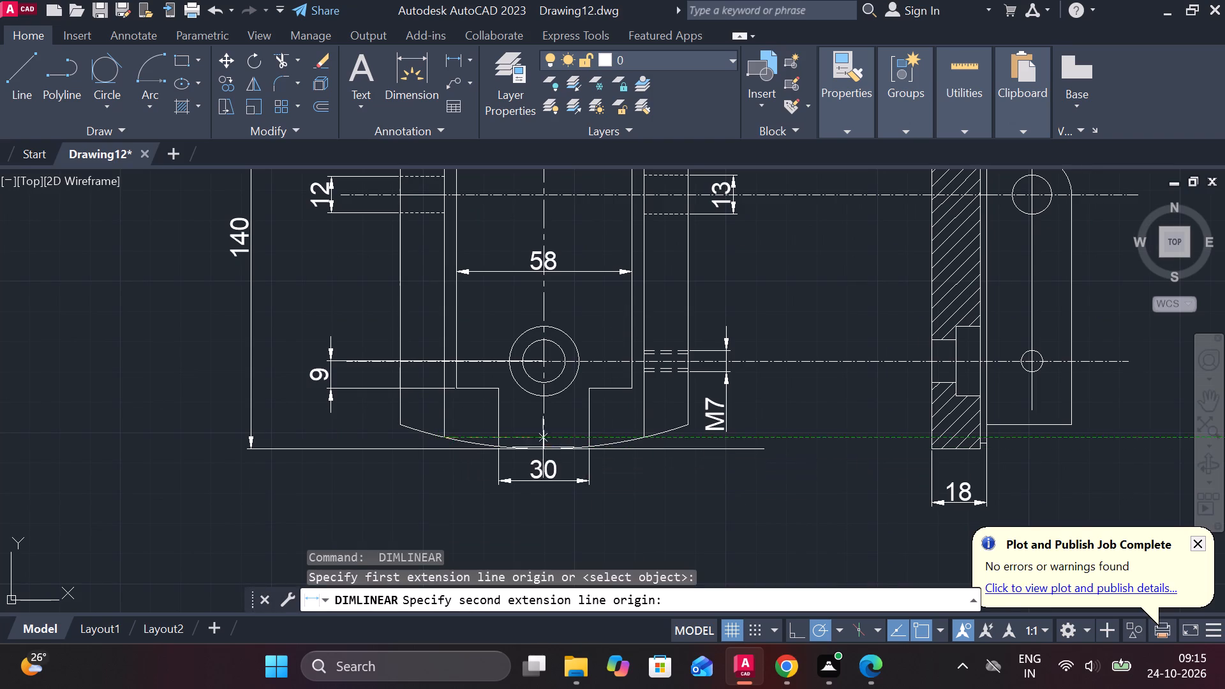
click(642, 441)
middle_drag(617, 487, 614, 396)
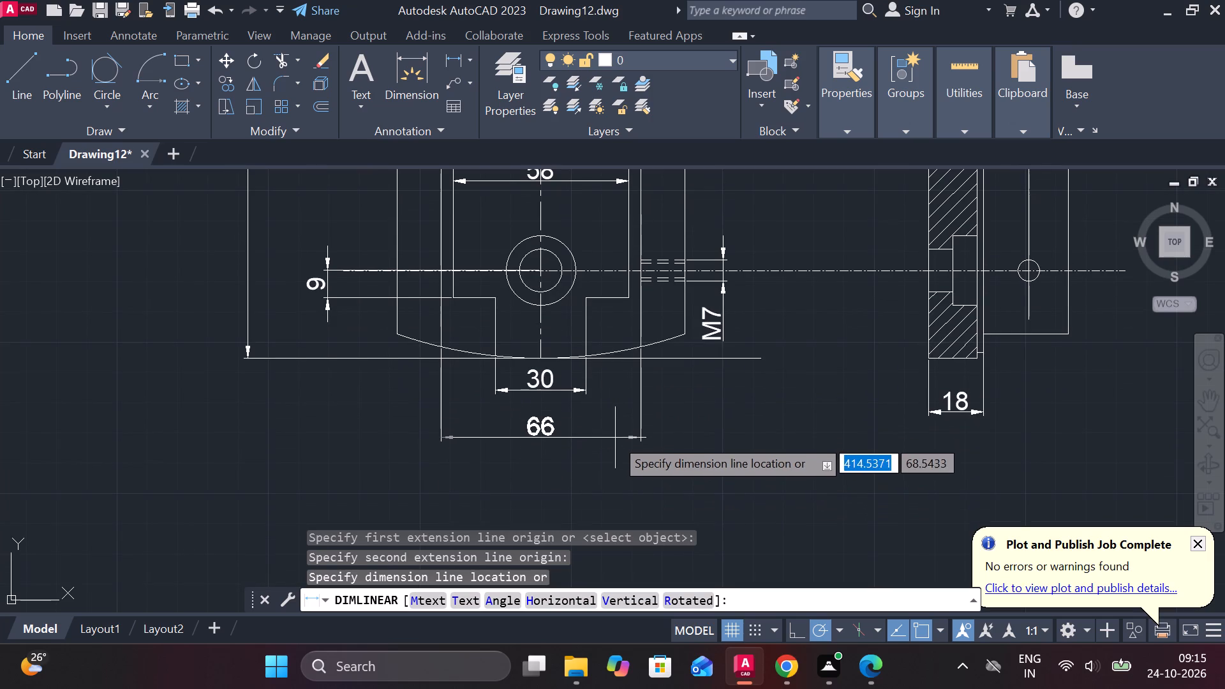
click(611, 434)
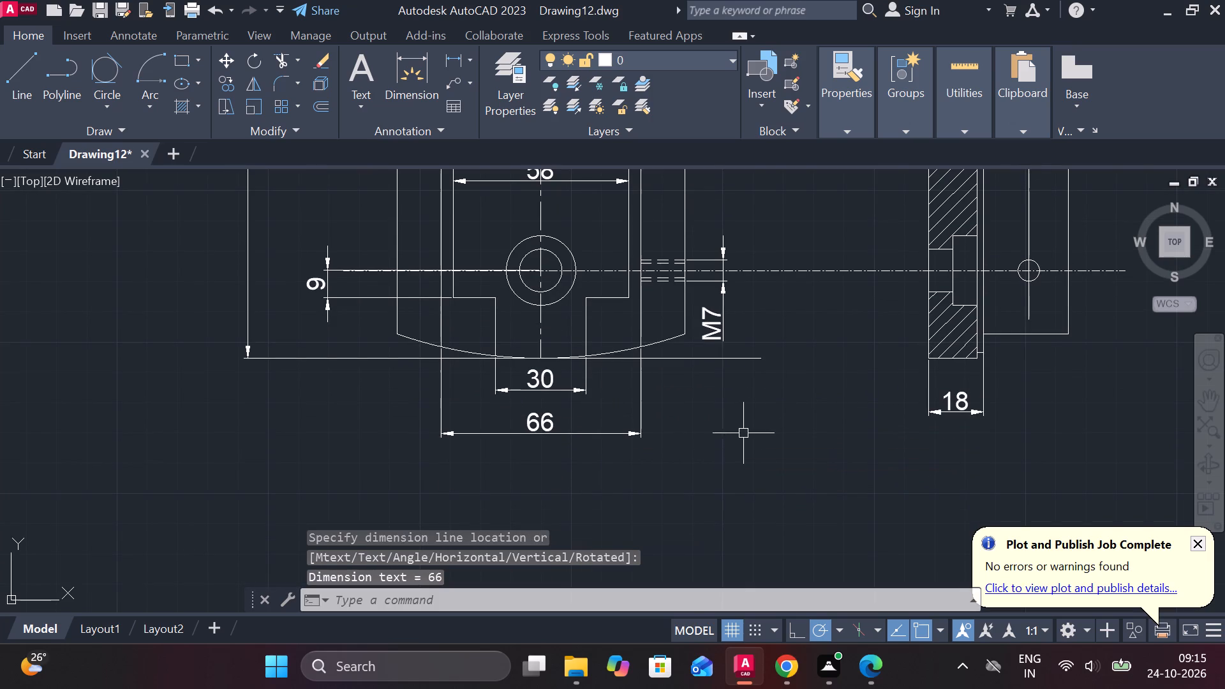
Dimension the vertical height of the curved bottom edge from the plate's lower right corner to the base line, placed right of the plate.
key(space)
click(678, 337)
click(683, 355)
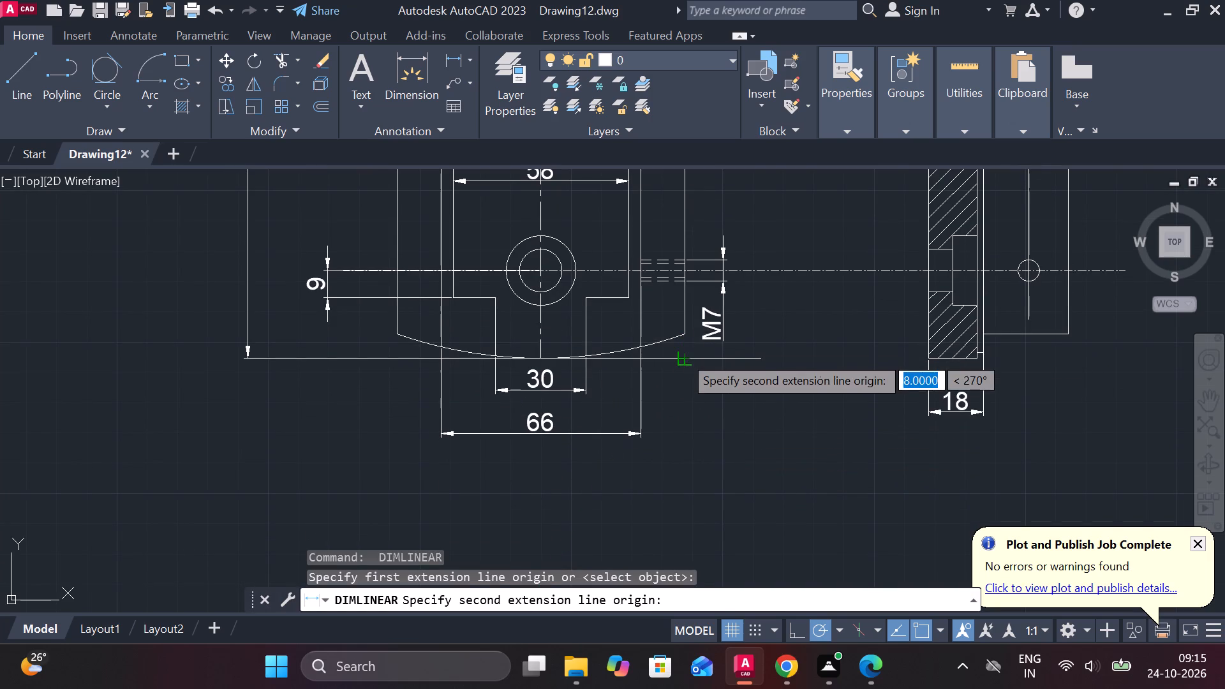
click(780, 371)
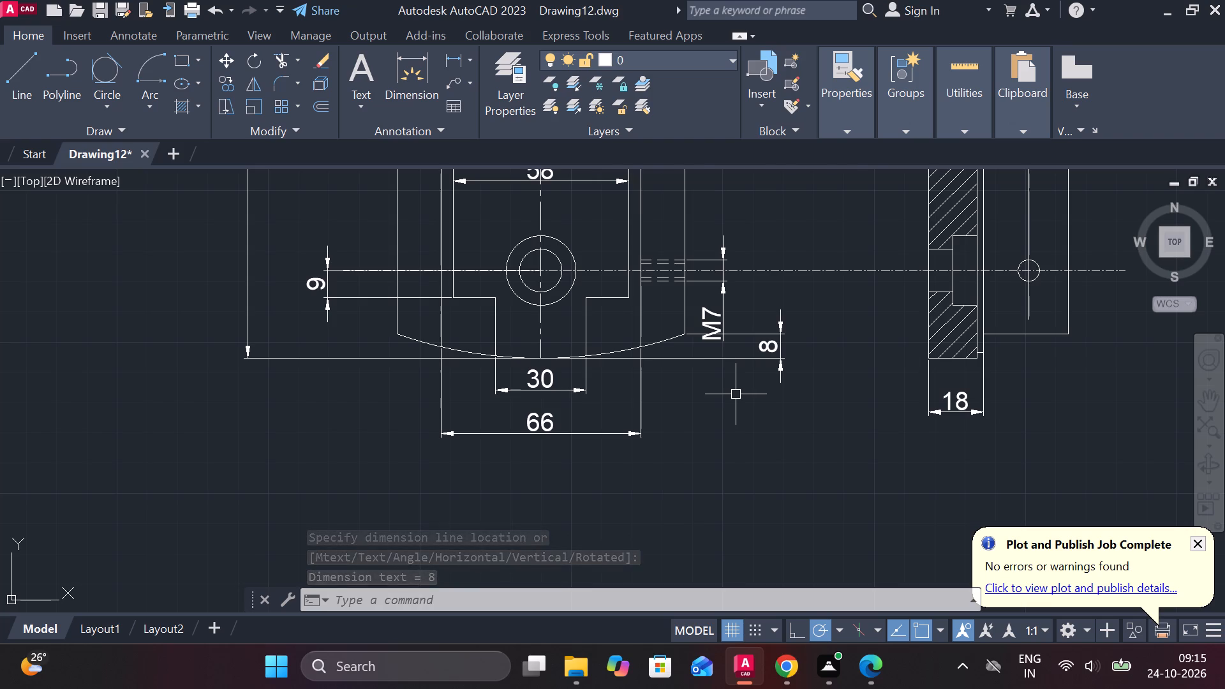
scroll(736, 394, down, 1)
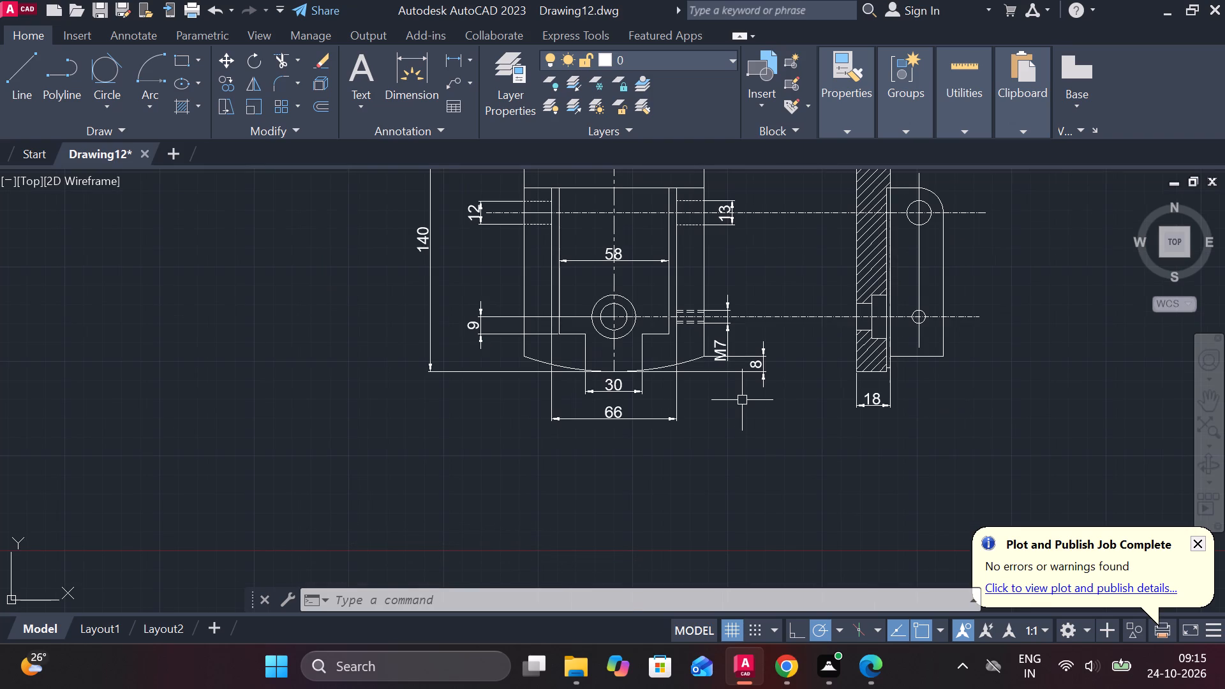
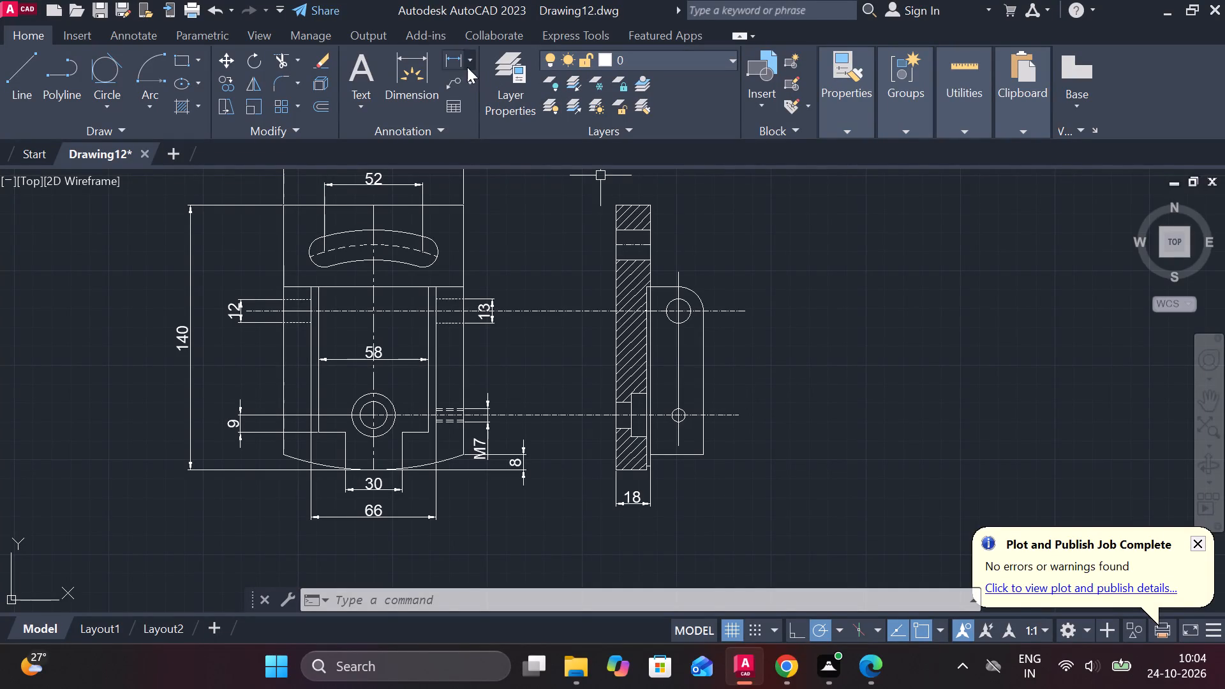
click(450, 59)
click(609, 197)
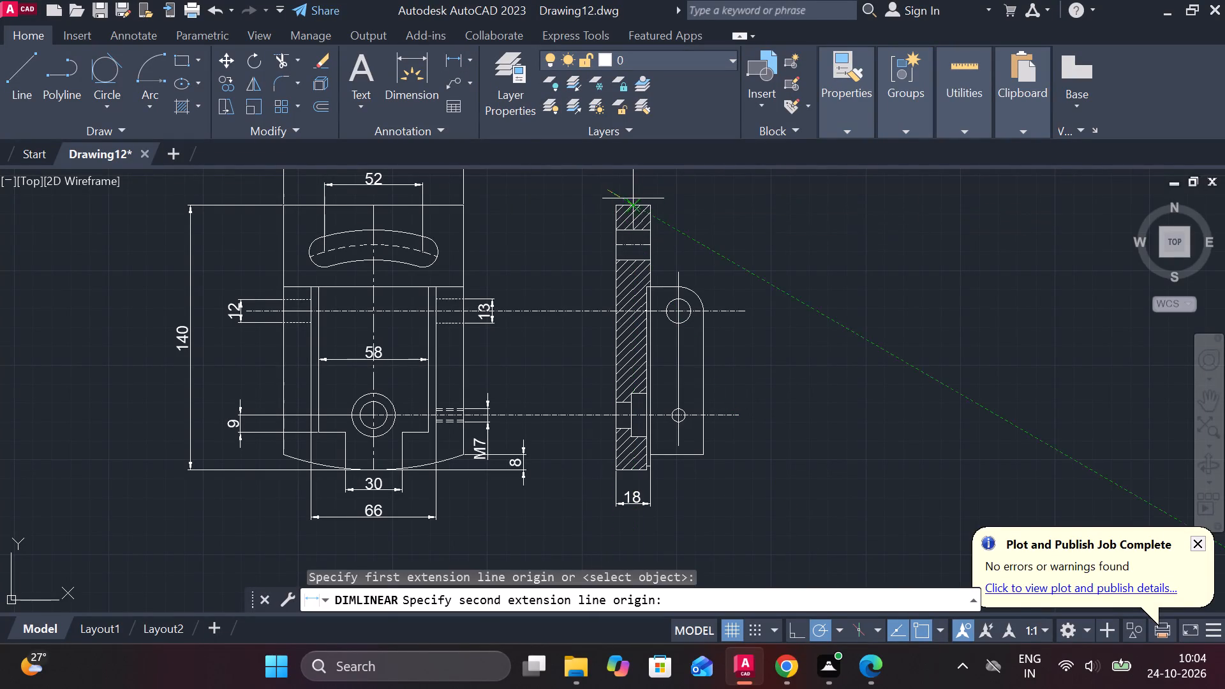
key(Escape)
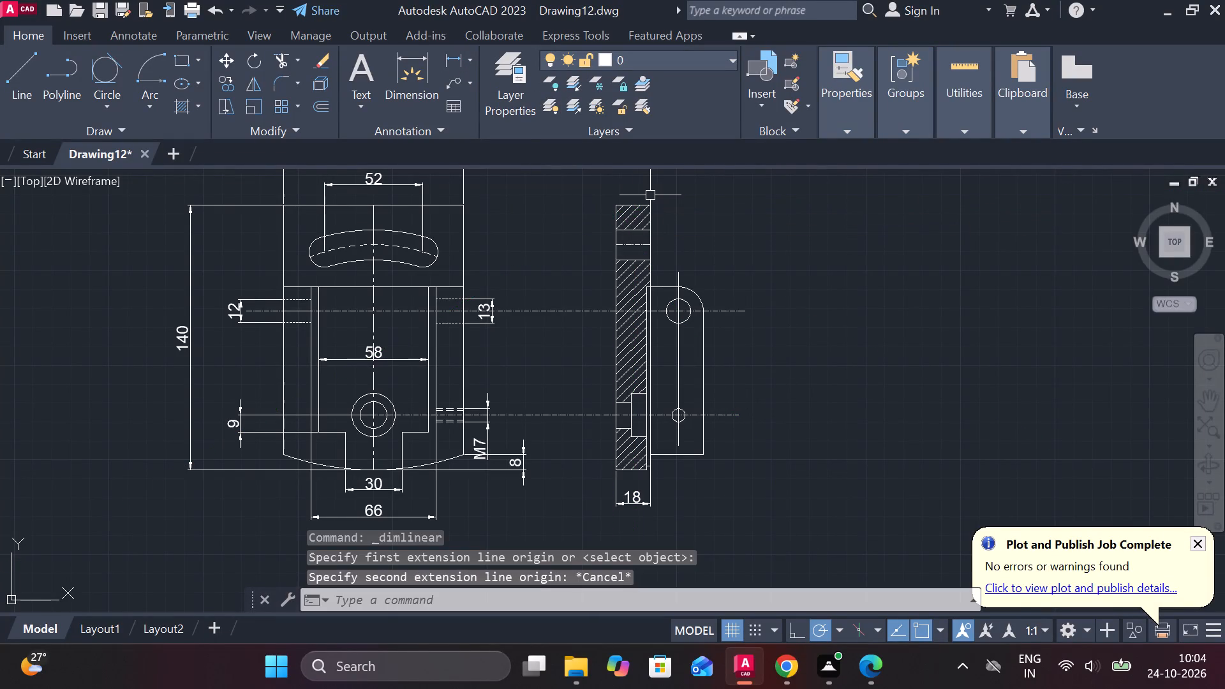
Dimension the horizontal width of the hatched side view across its top edge, placed above the view.
middle_drag(829, 209, 766, 311)
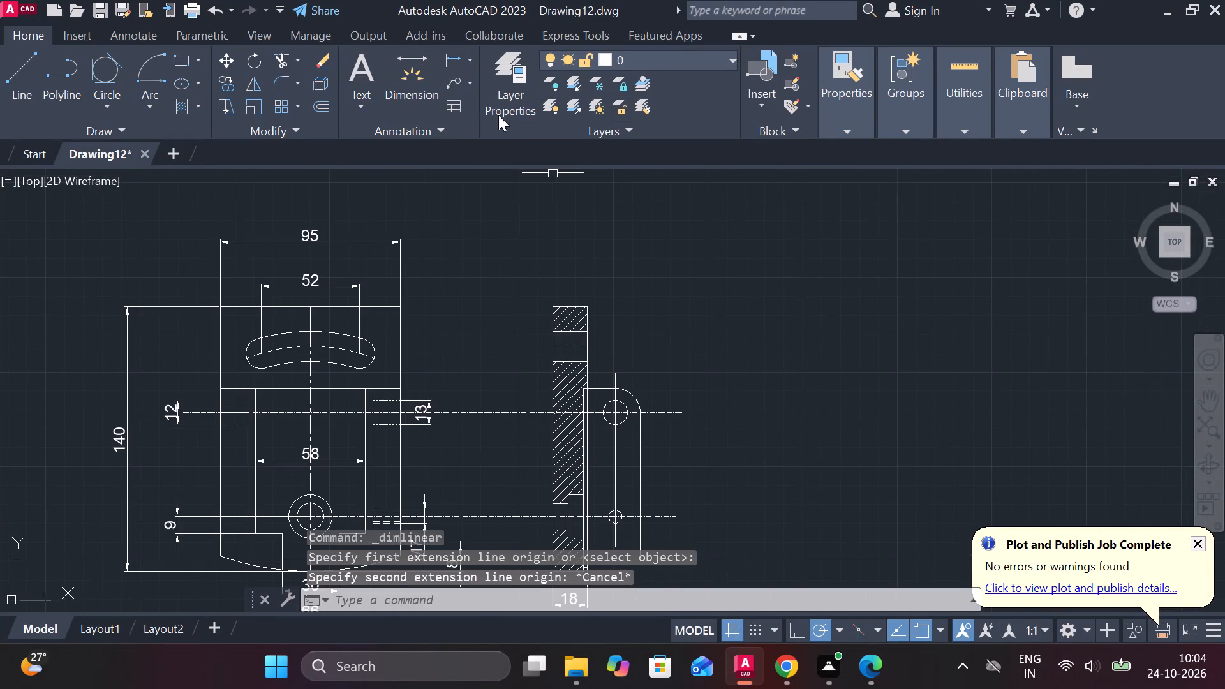
click(445, 54)
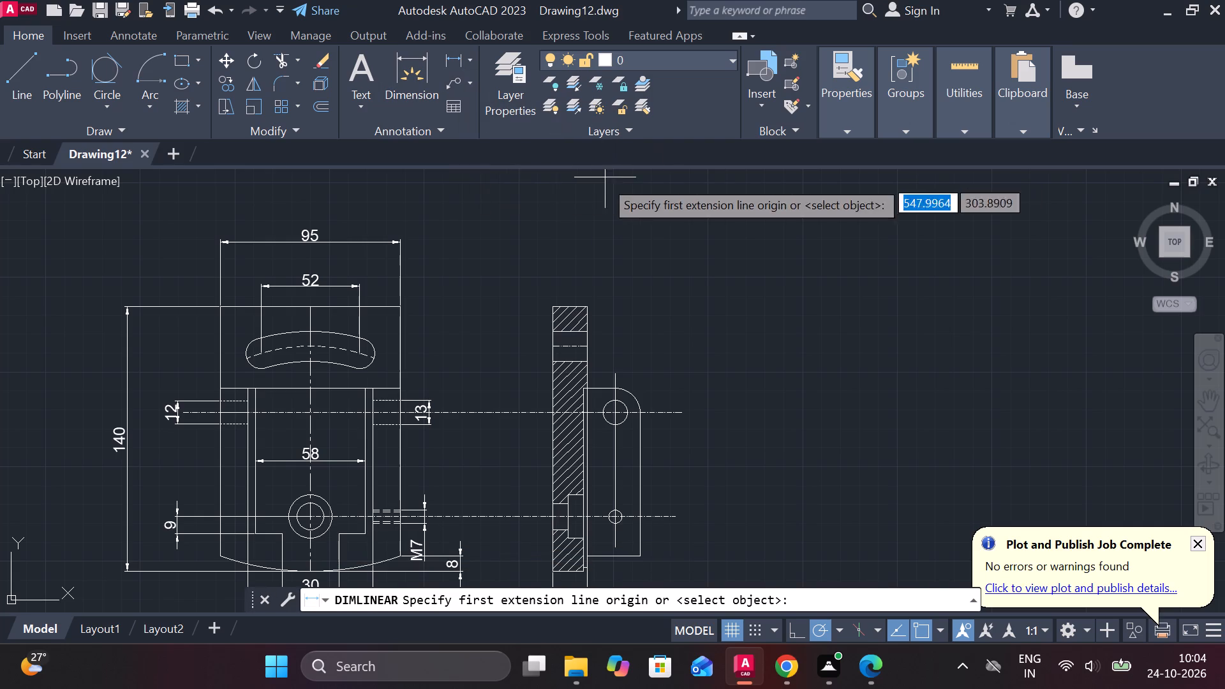
click(554, 304)
click(591, 304)
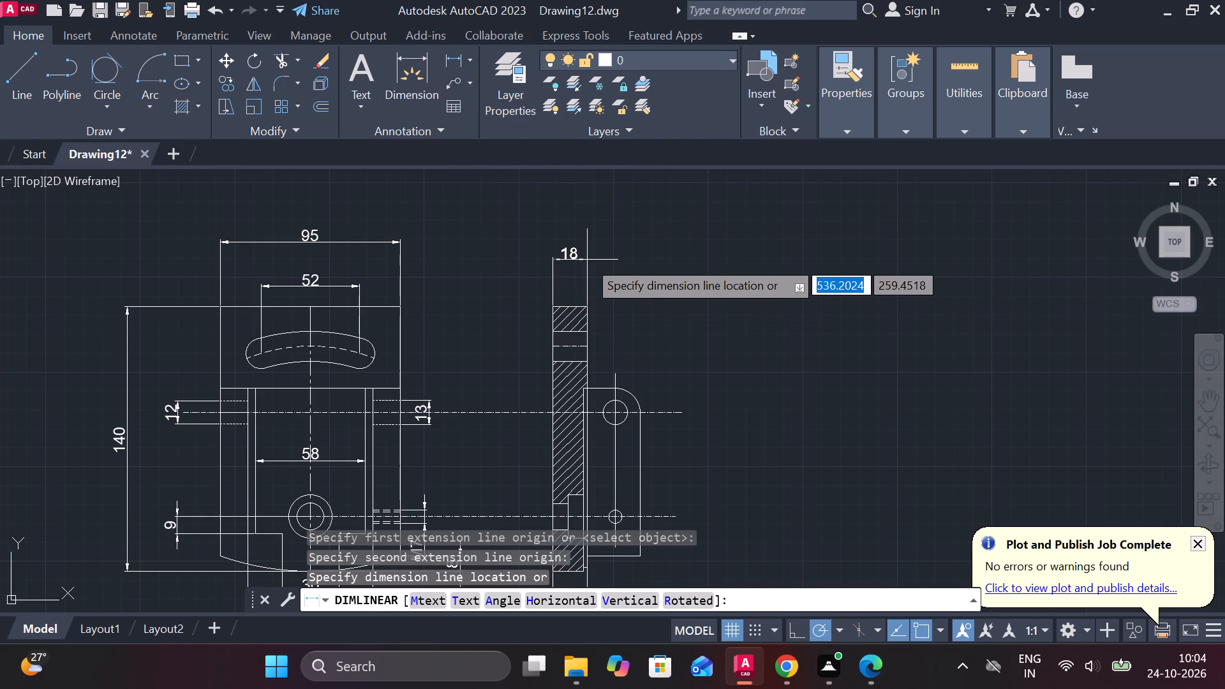
click(587, 260)
Dimension the vertical distance from the small lower hole's centre line to the side view's base, placed right of the projecting block.
scroll(696, 376, down, 1)
middle_drag(695, 375, 655, 323)
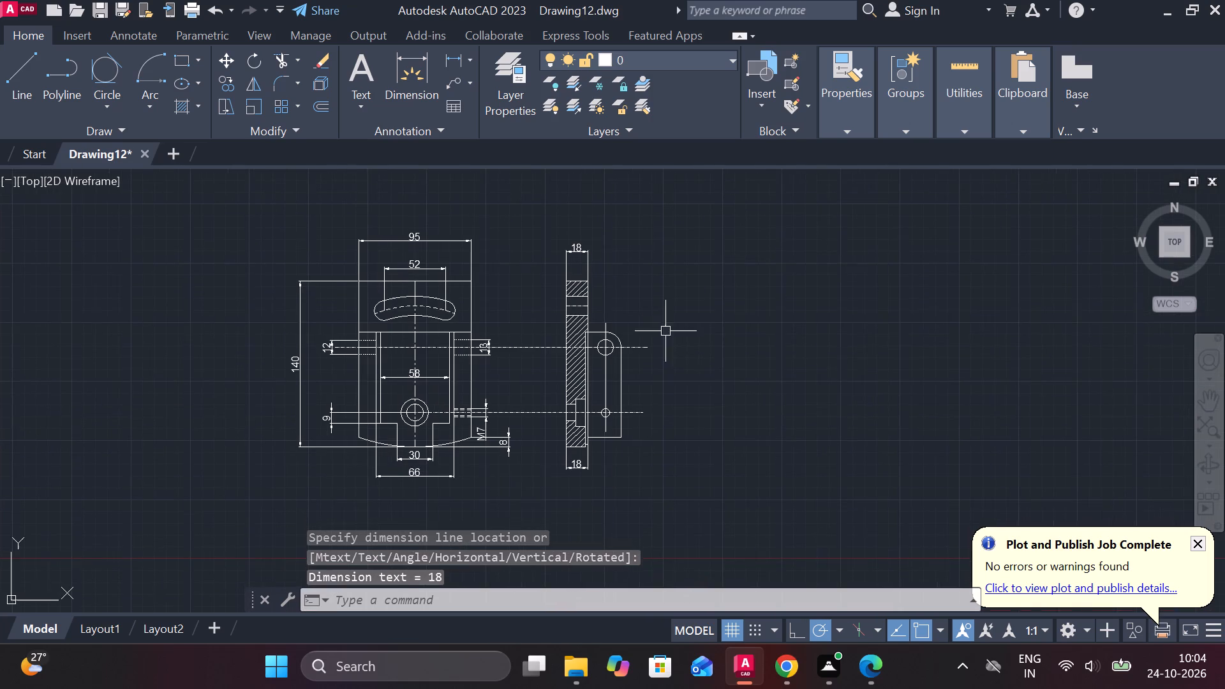
scroll(608, 411, up, 1)
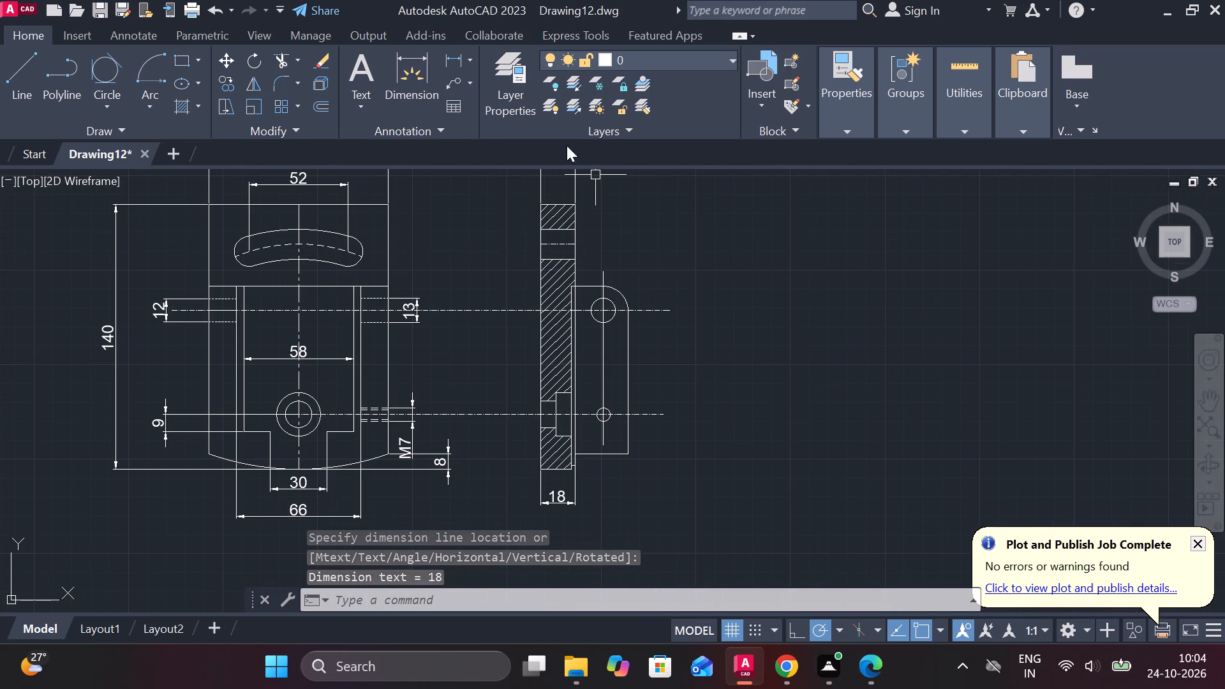
click(462, 60)
scroll(701, 482, up, 1)
middle_drag(698, 482, 677, 467)
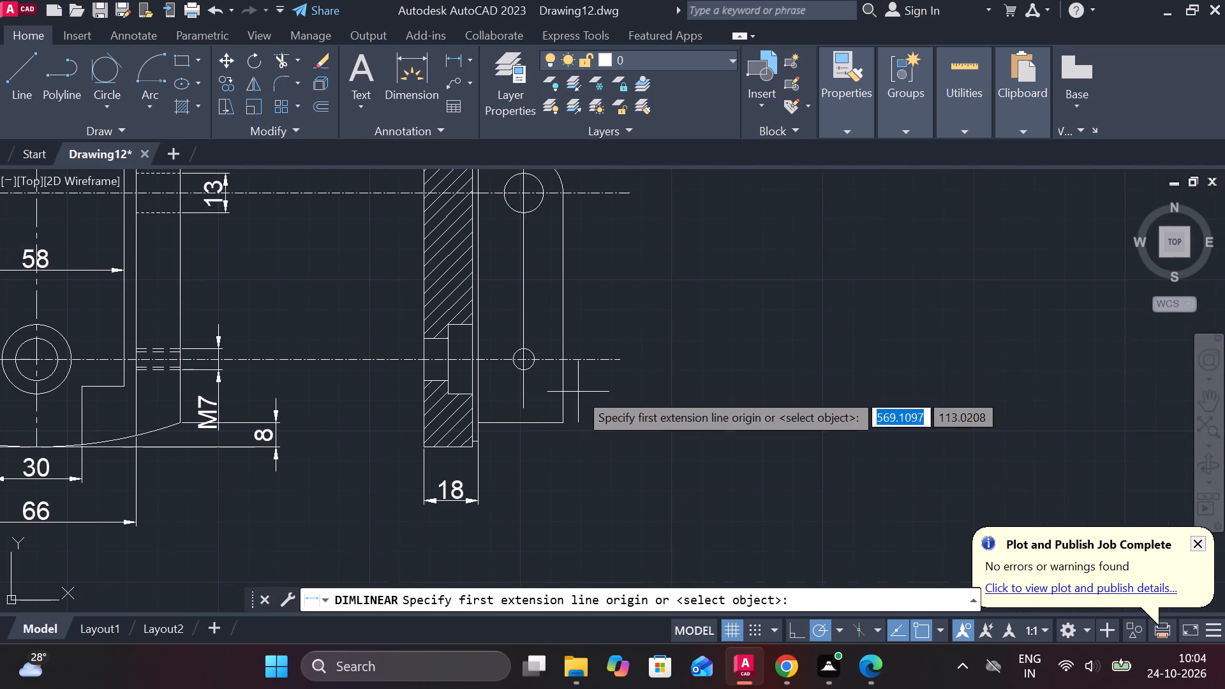
click(574, 362)
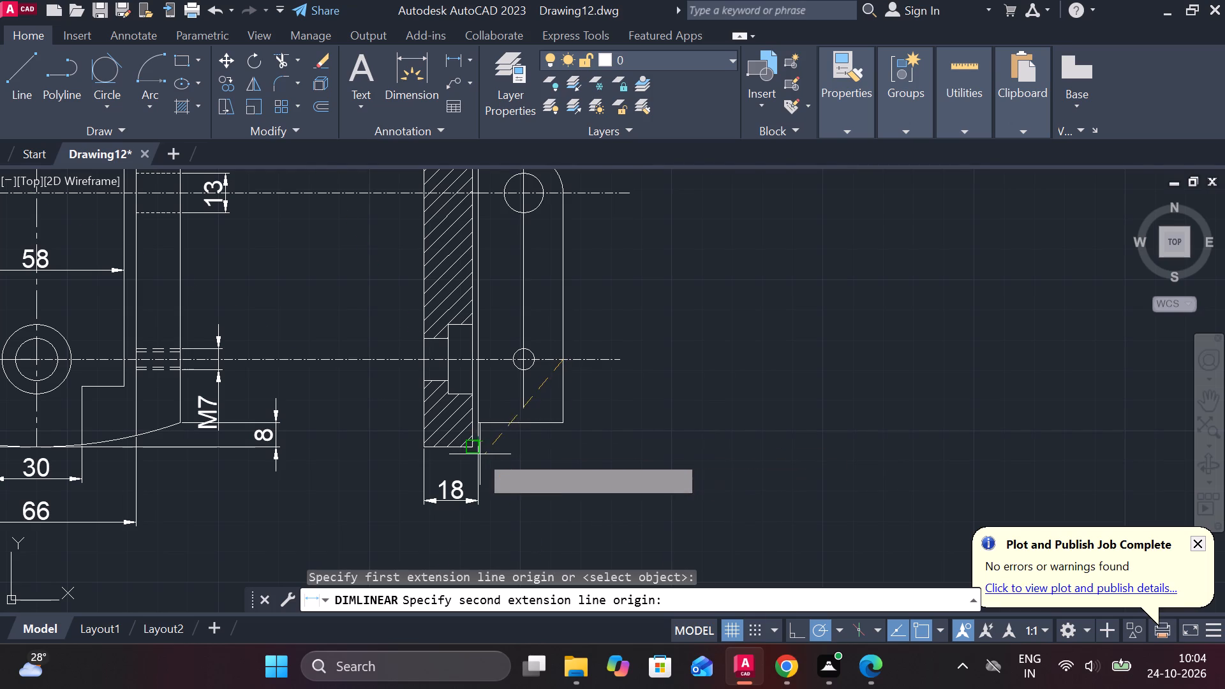
scroll(478, 454, up, 3)
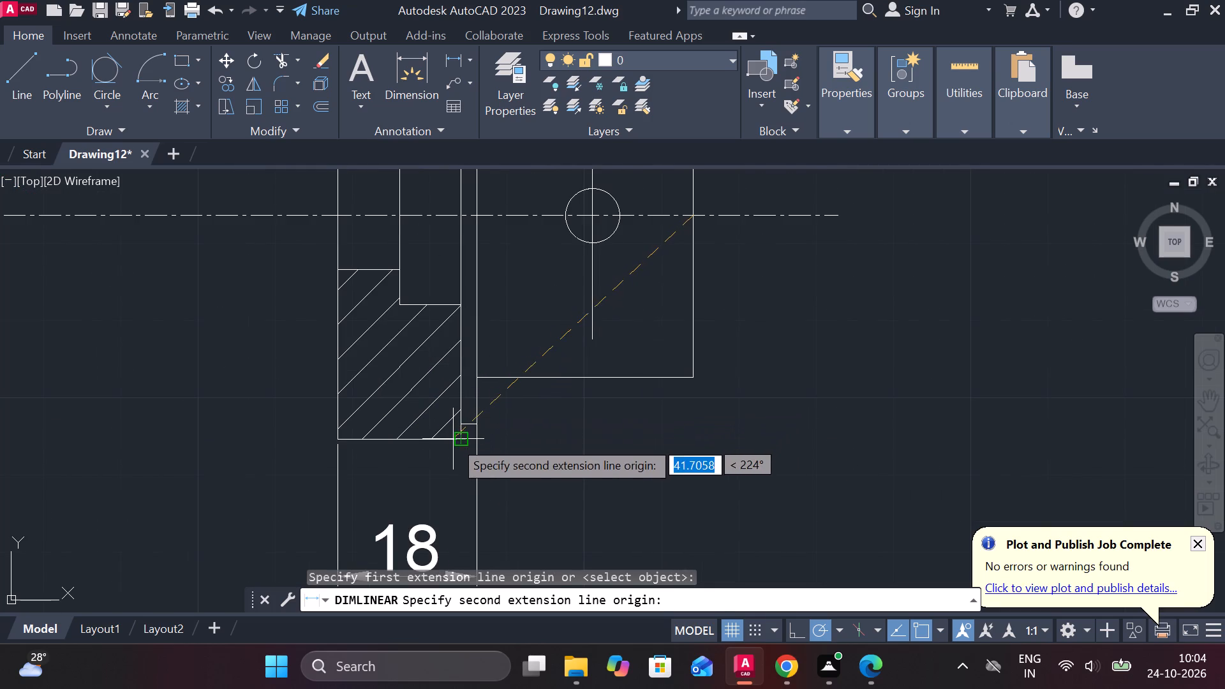
click(453, 440)
click(769, 408)
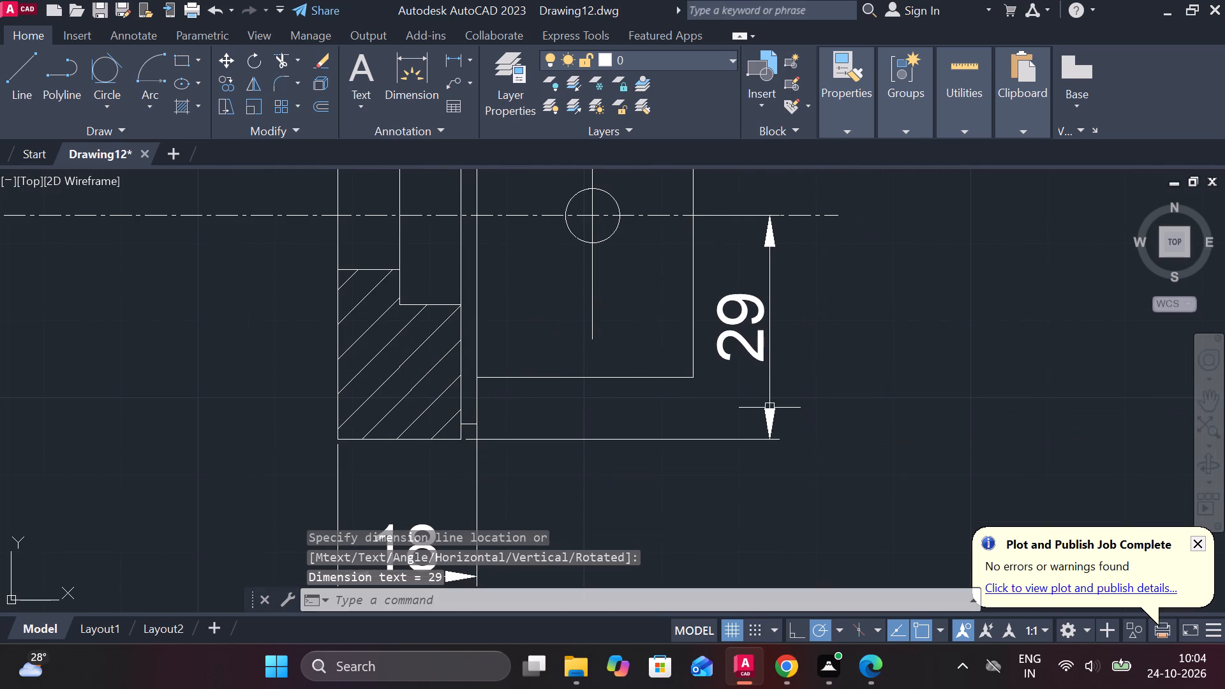
Dimension the vertical distance between the projecting block's two hole centre lines, in line with the lower dimension right of the block.
middle_drag(849, 313, 805, 540)
right_click(832, 358)
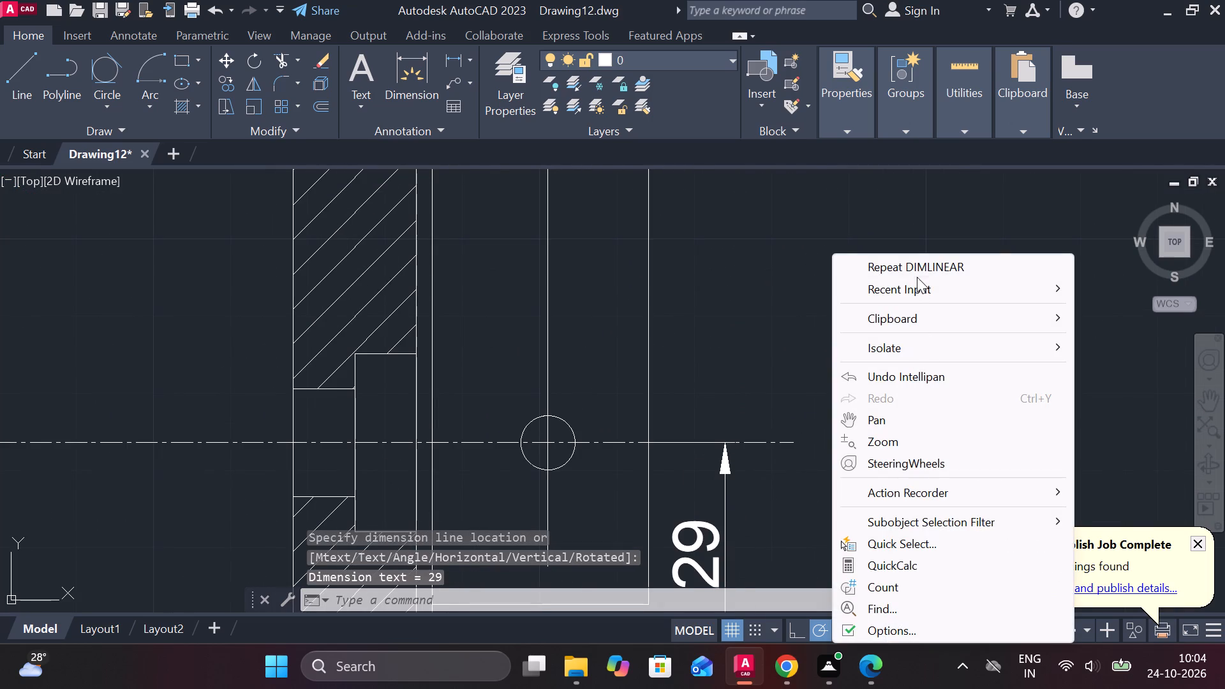
click(915, 272)
scroll(925, 301, down, 3)
middle_drag(908, 298, 890, 357)
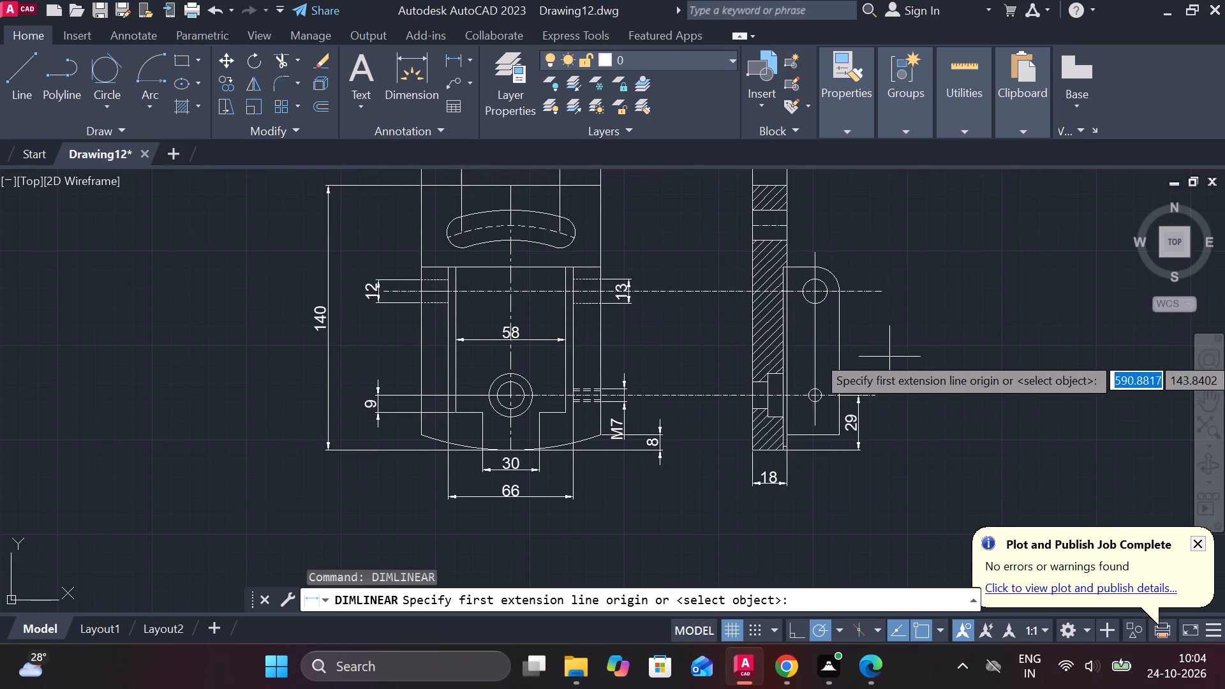
scroll(883, 339, up, 1)
click(825, 270)
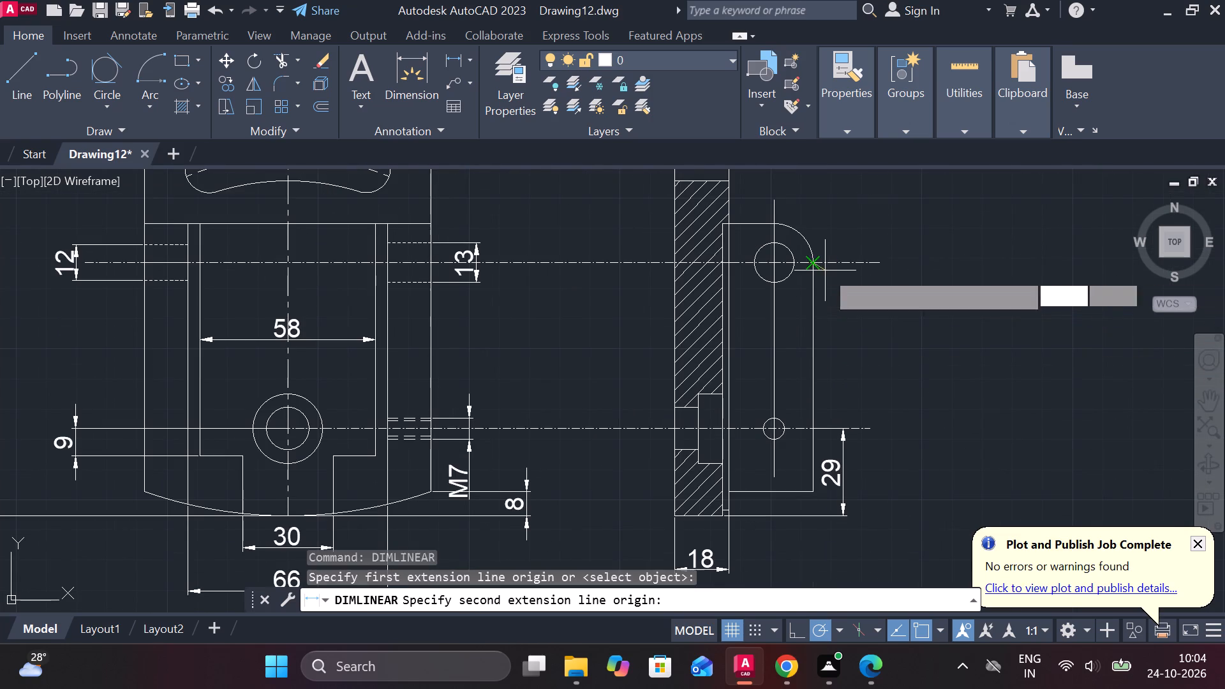
click(815, 419)
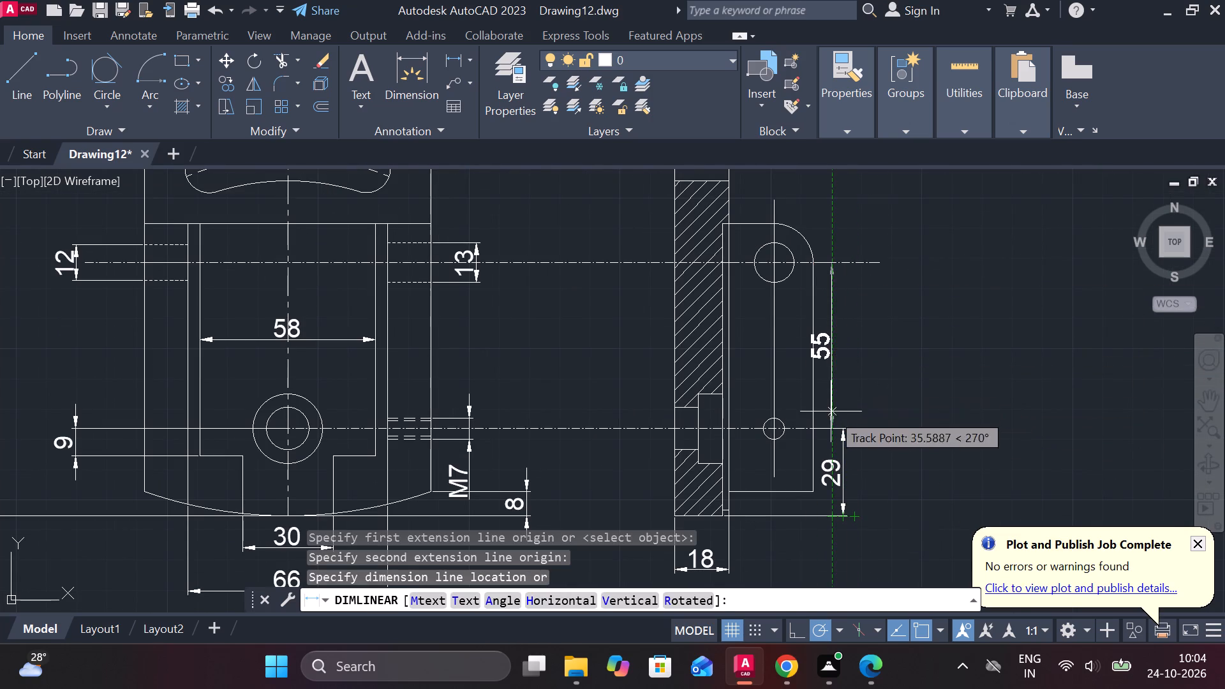
click(840, 426)
Change the vertical line through the projecting block's two holes to the CENTER linetype.
click(775, 346)
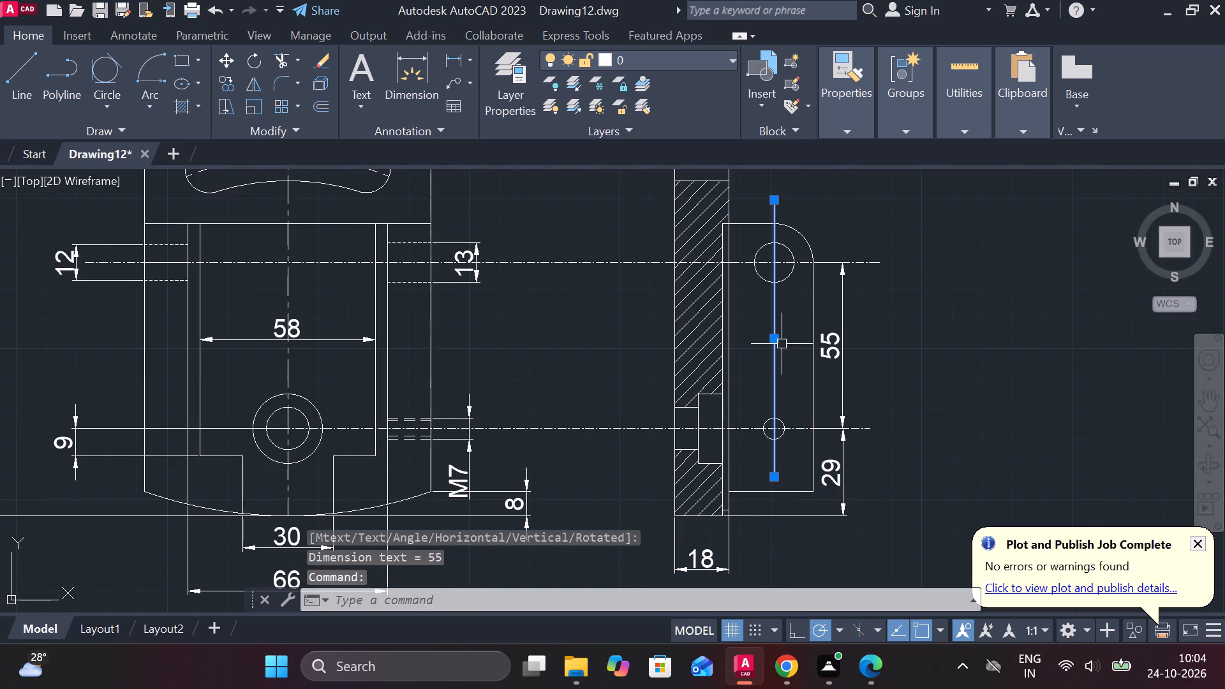
click(852, 121)
click(854, 121)
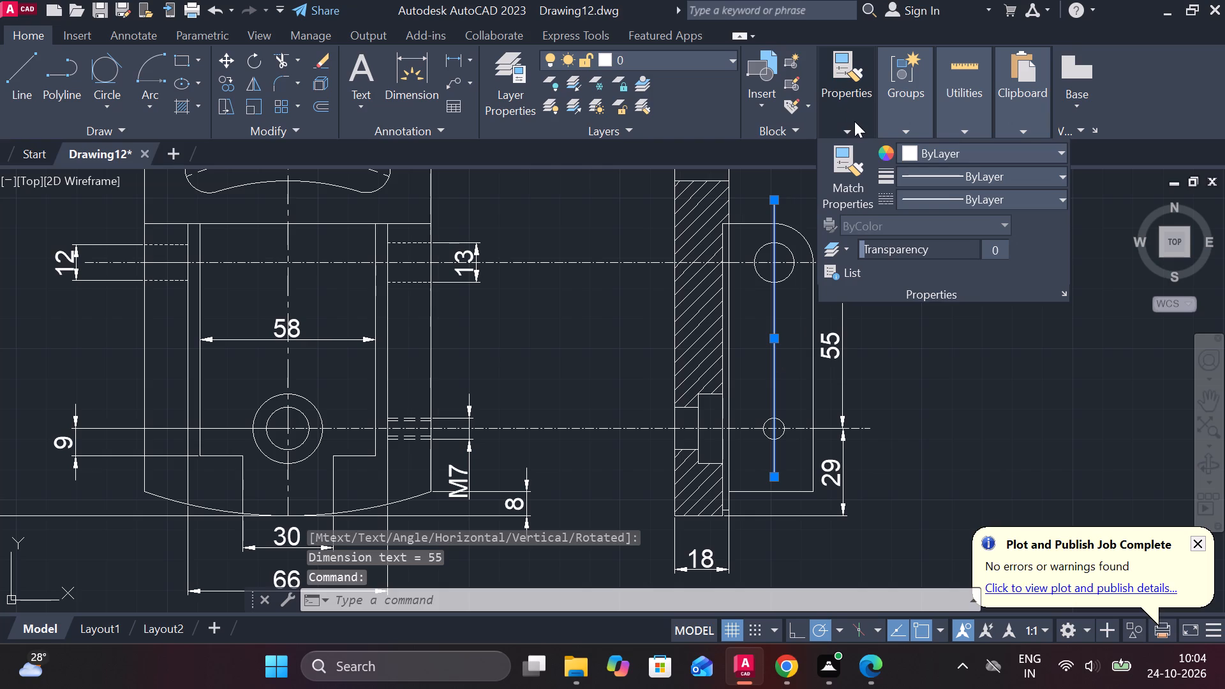
click(977, 202)
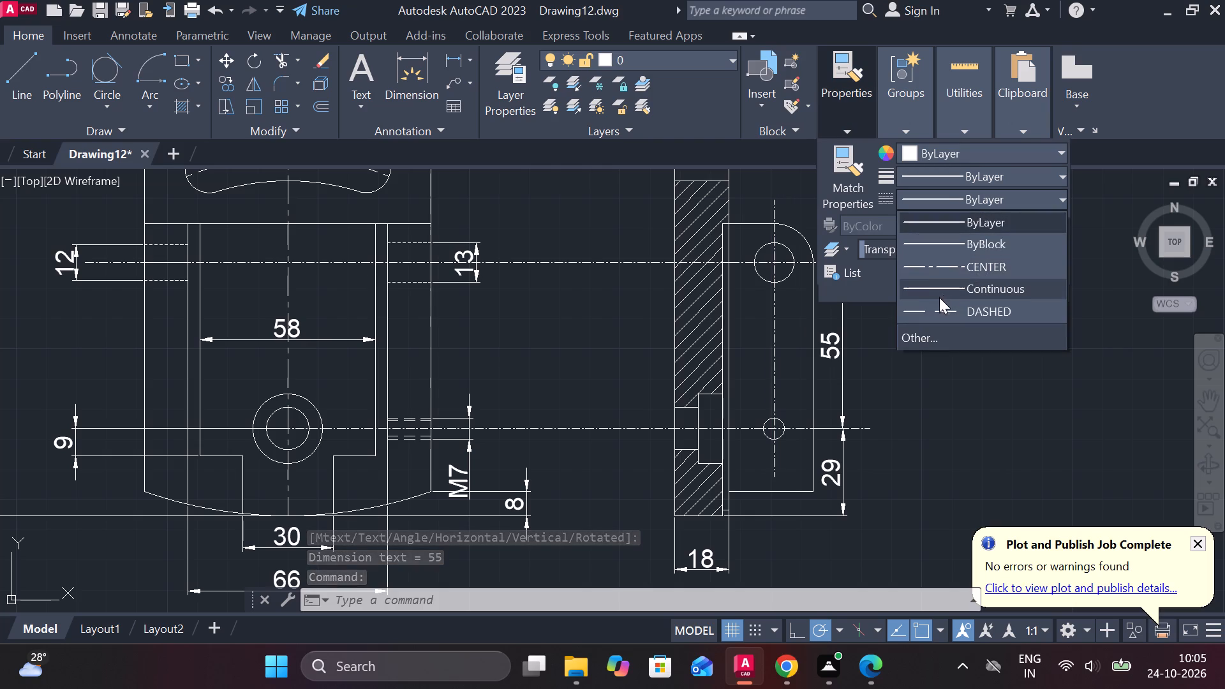
click(920, 271)
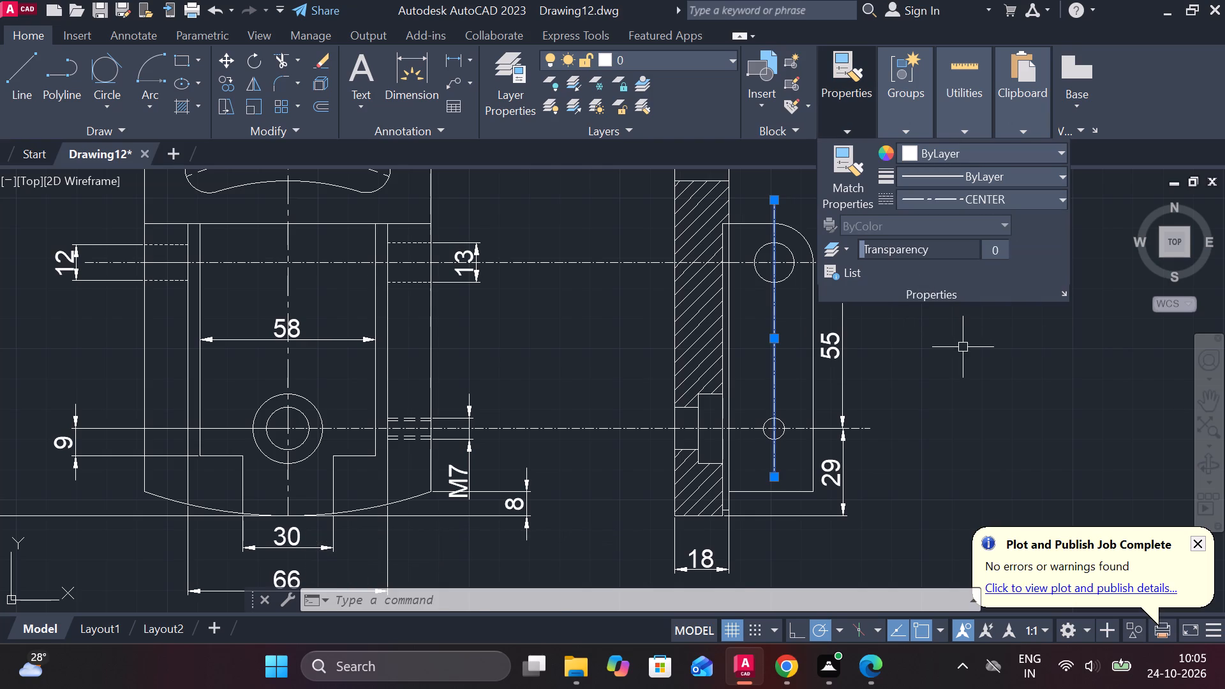
click(963, 348)
click(963, 348)
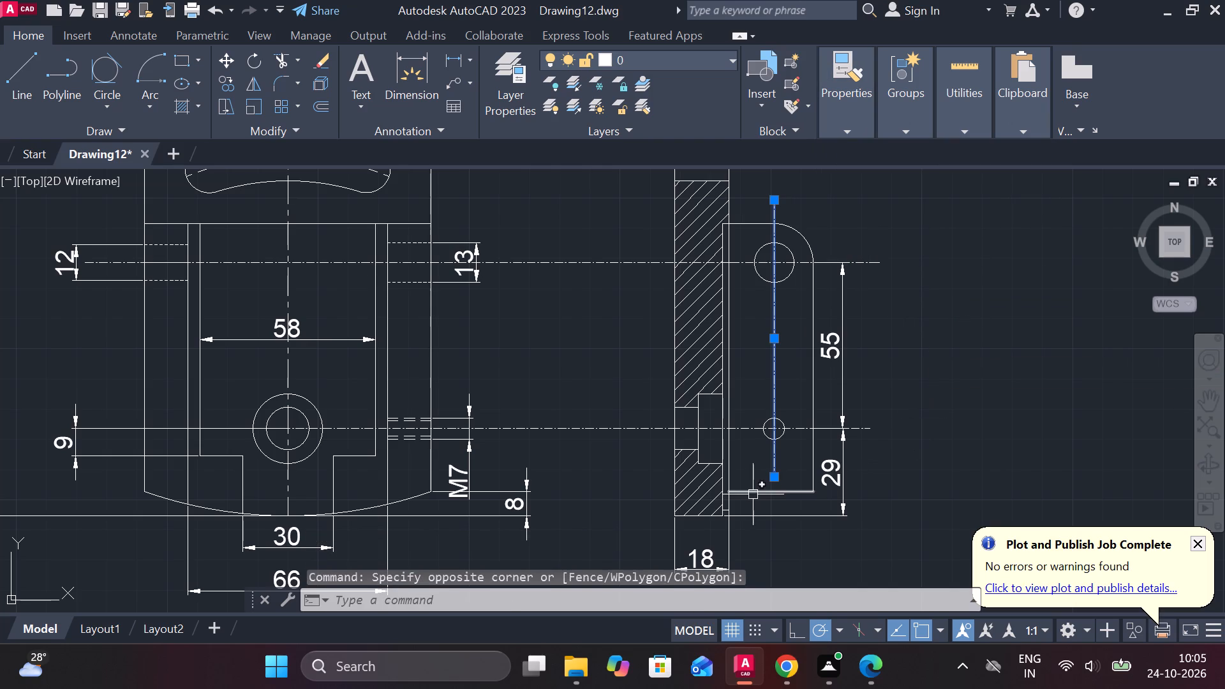
Lengthen the block's vertical centre line downward past the side view's base edge.
click(826, 531)
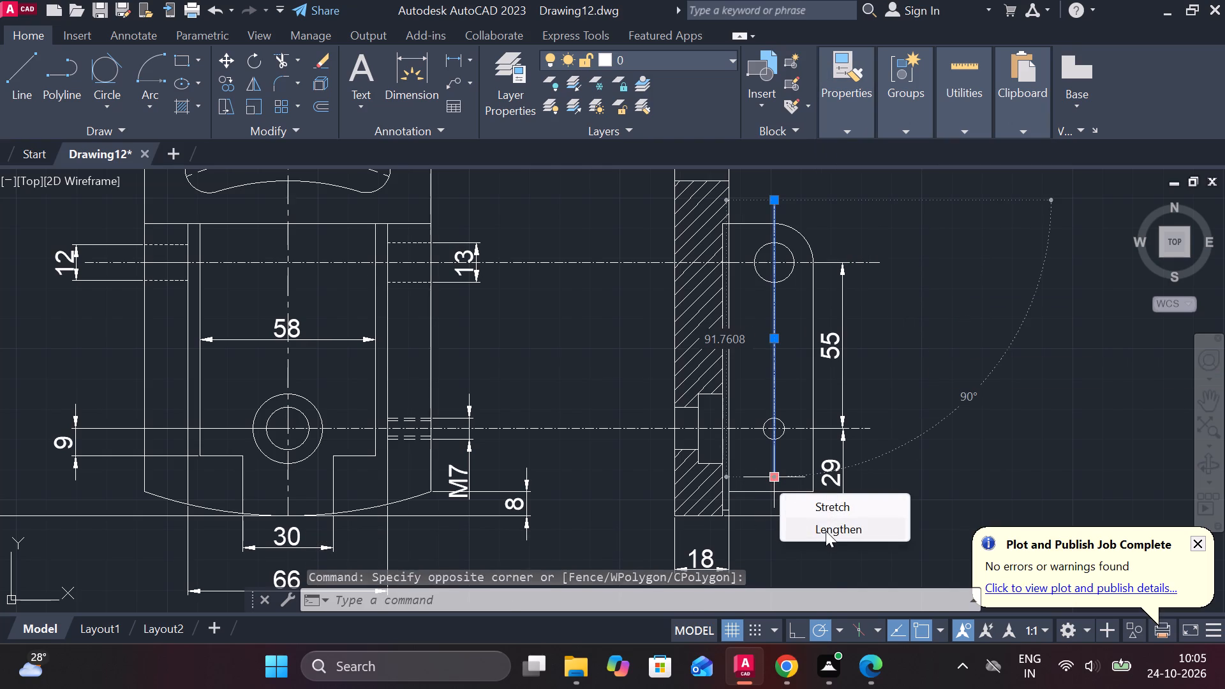
click(825, 545)
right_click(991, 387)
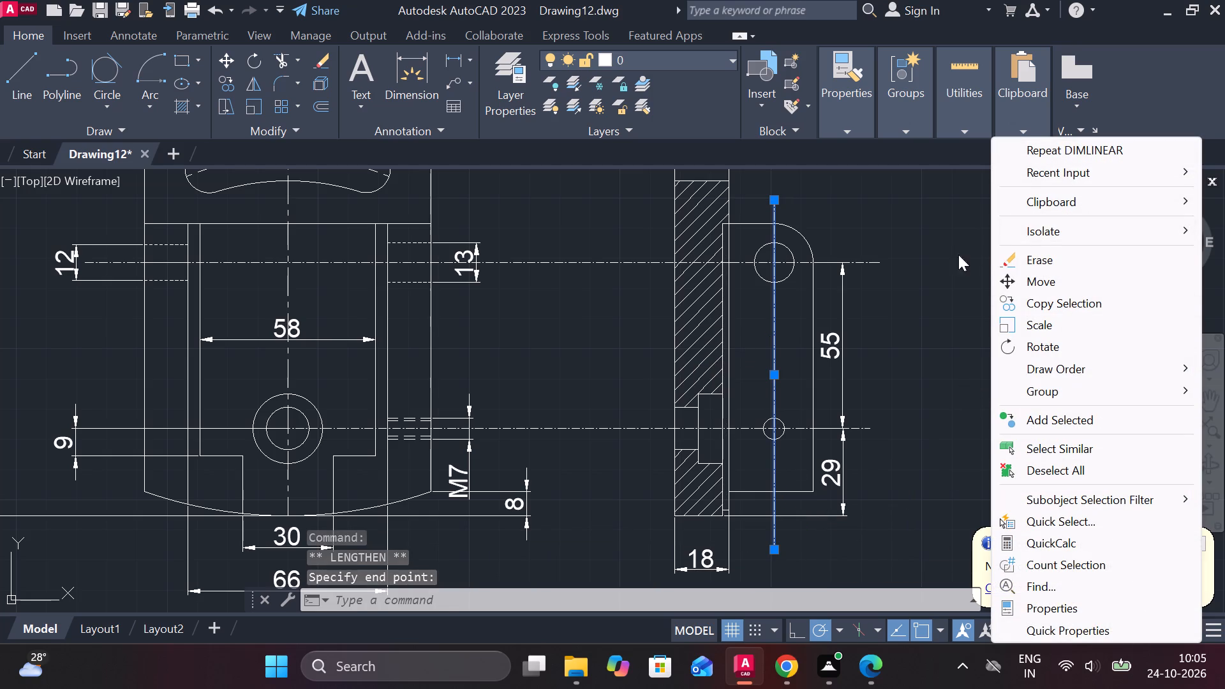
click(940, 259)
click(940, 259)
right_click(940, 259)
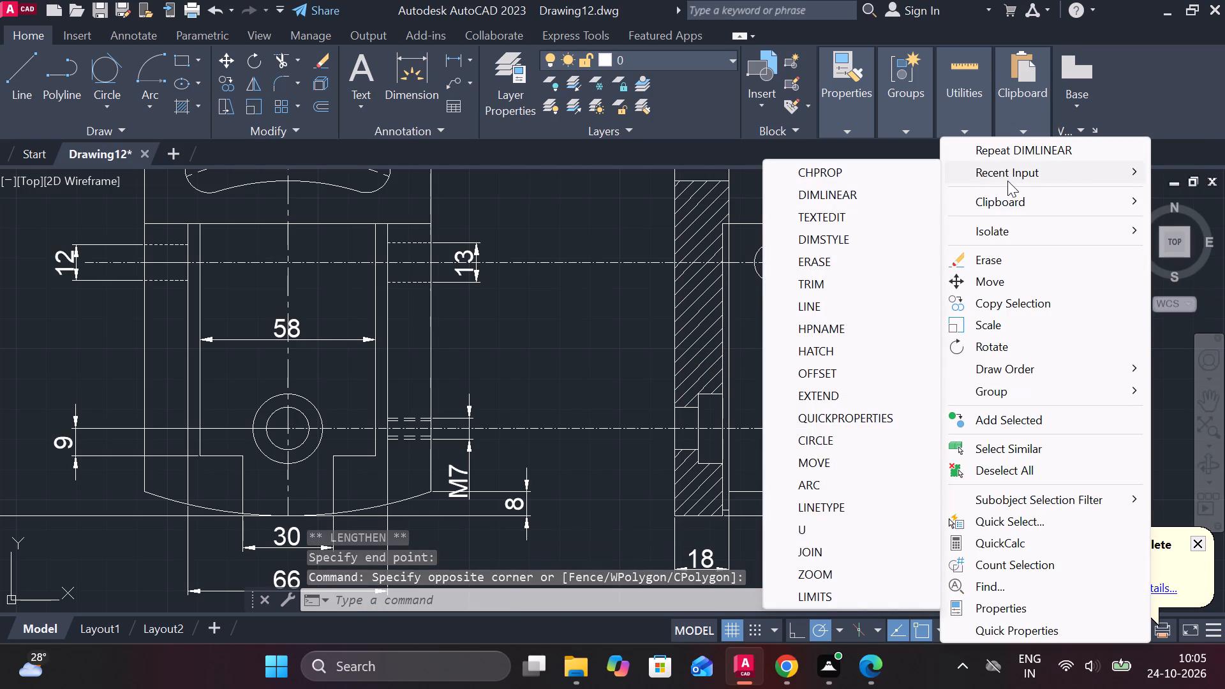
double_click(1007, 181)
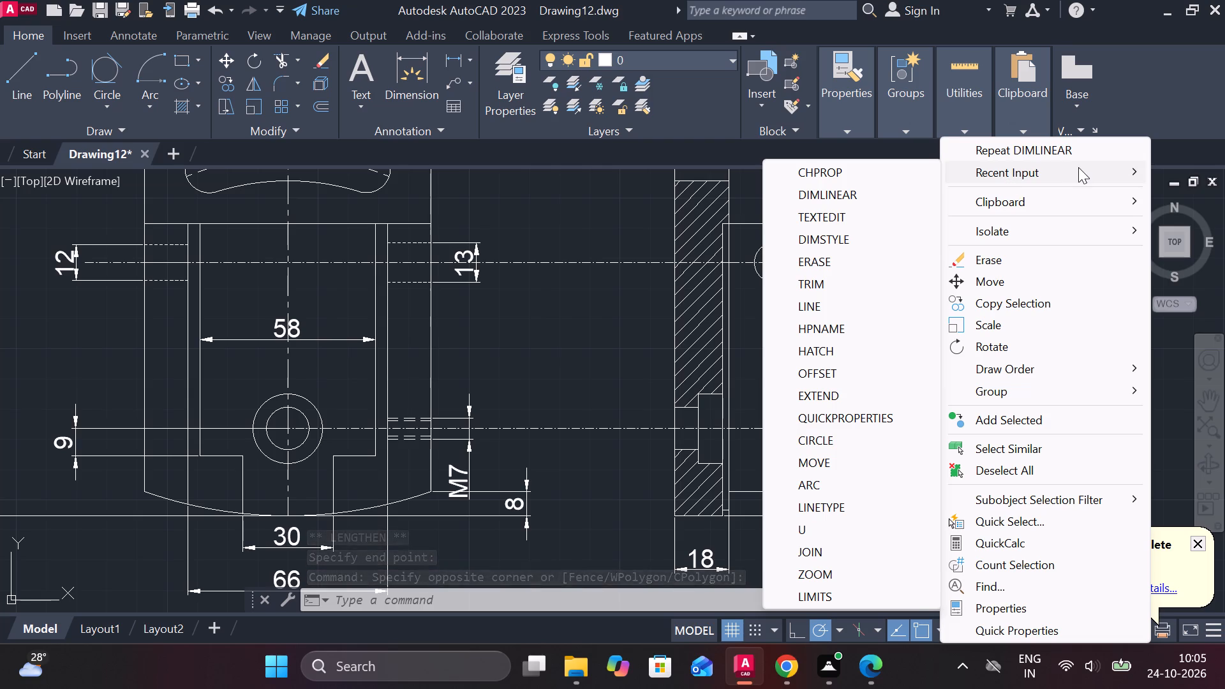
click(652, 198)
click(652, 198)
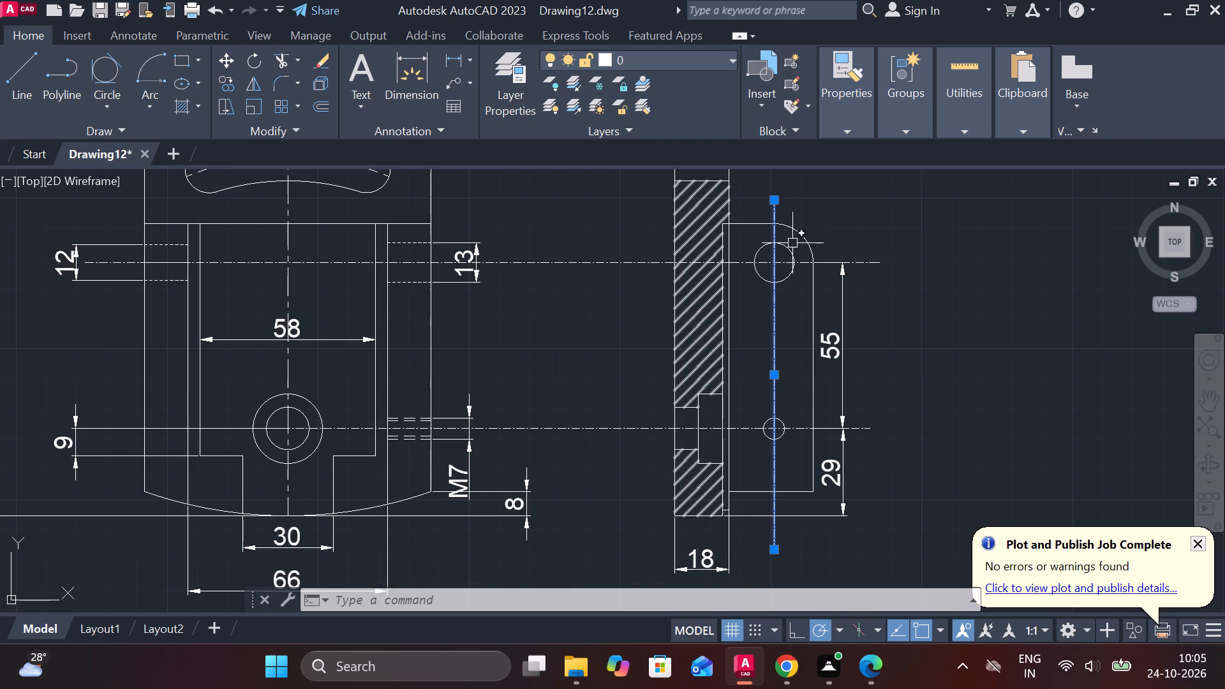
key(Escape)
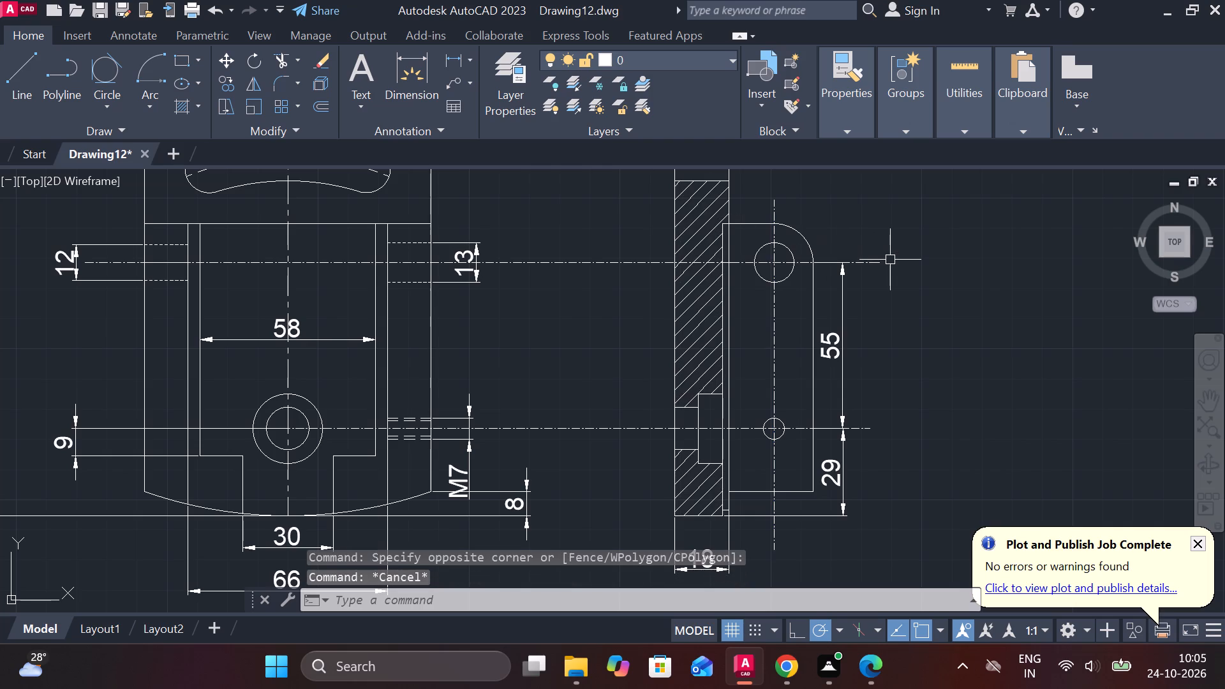
Dimension the vertical opening of the narrower bore in the hatched section, placed left of the side view.
scroll(676, 385, up, 2)
middle_drag(671, 385, 567, 262)
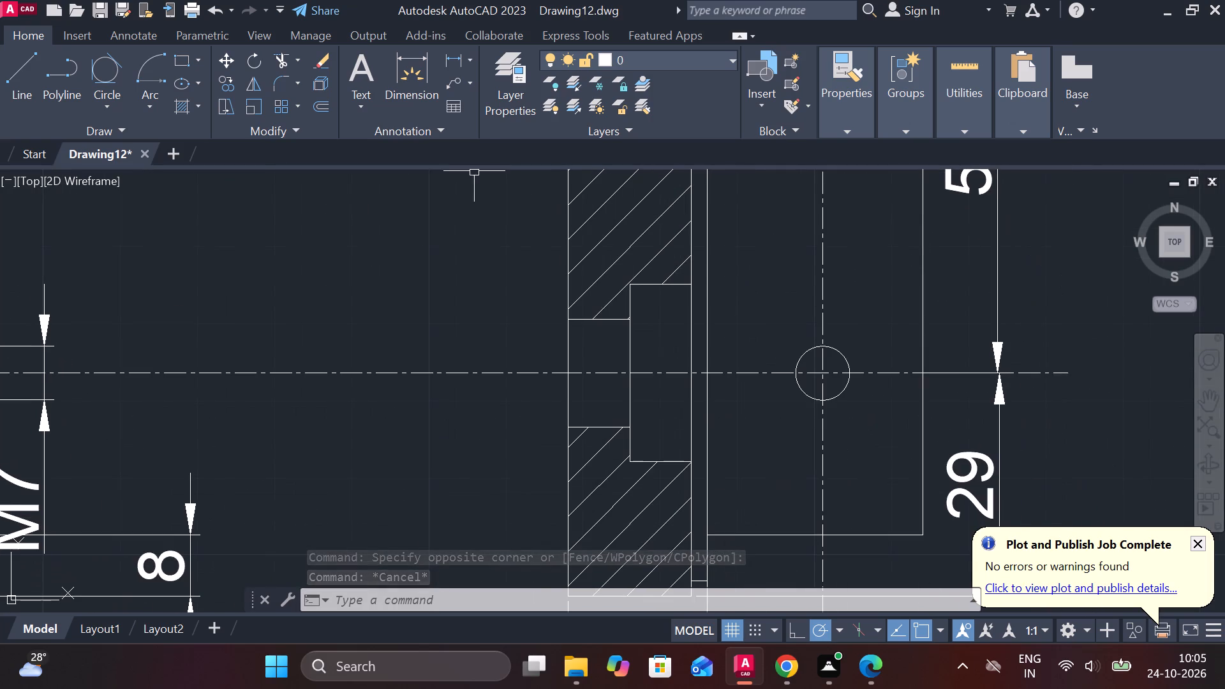
click(453, 54)
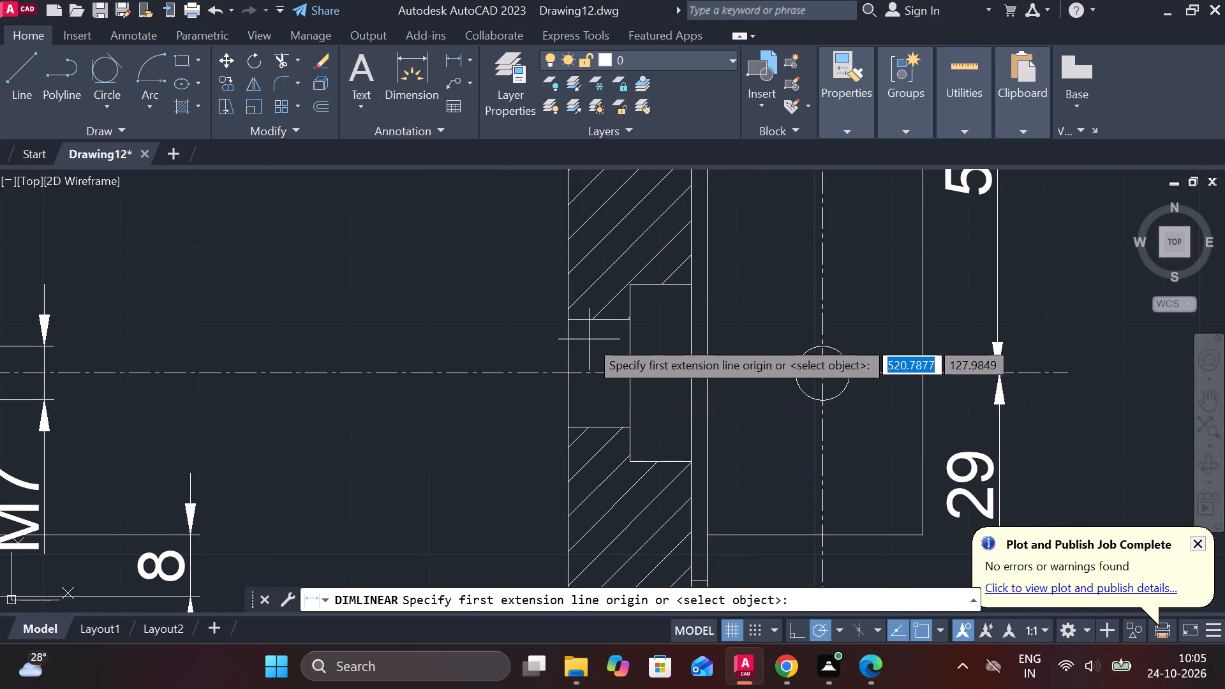
click(559, 314)
click(568, 424)
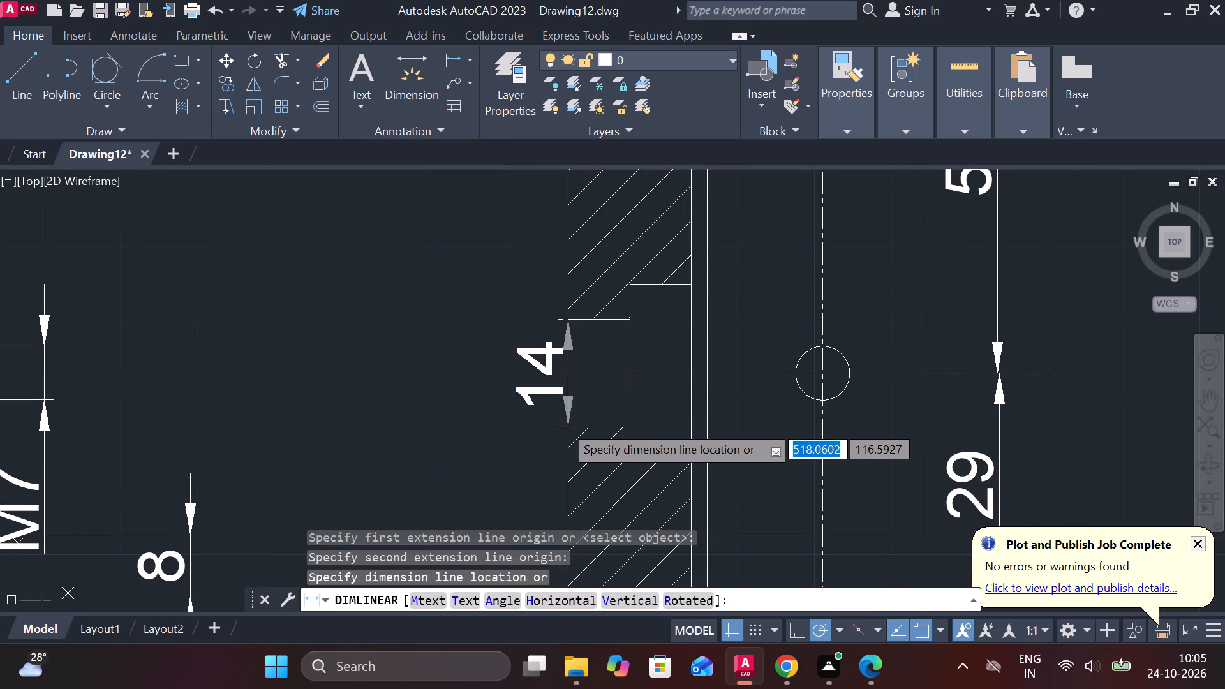
click(485, 413)
Dimension the vertical opening of the wider counterbore in the hatched section, placed left of the narrow bore's dimension.
right_click(496, 274)
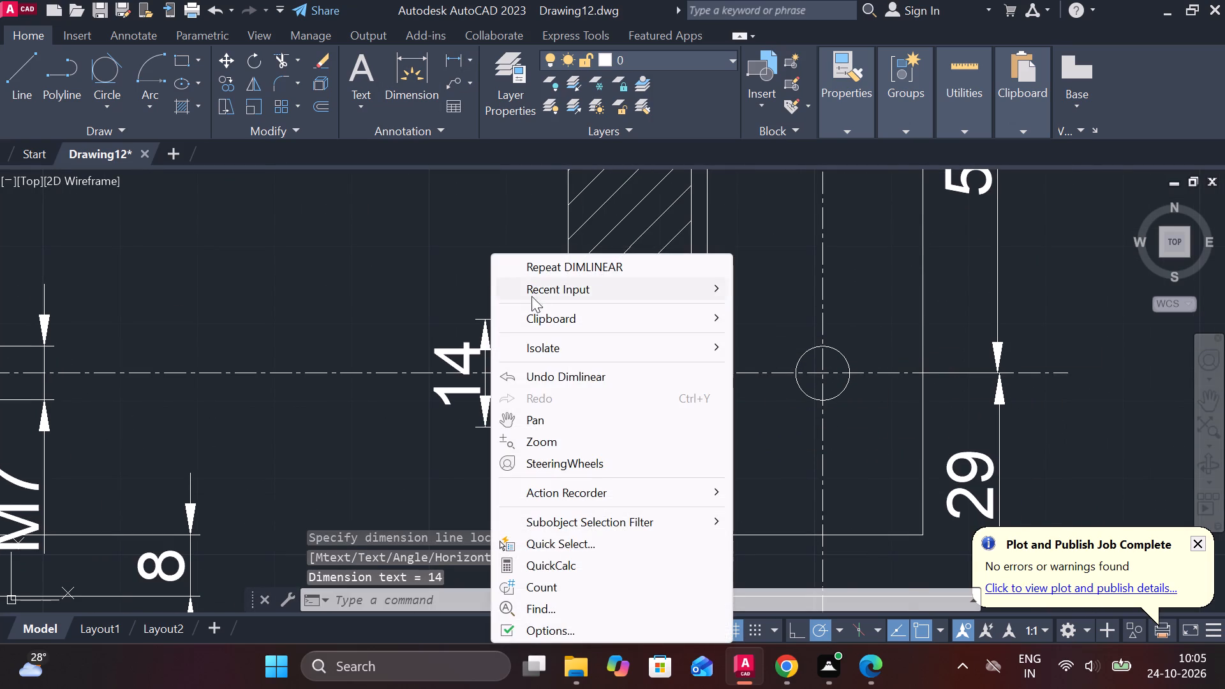
click(553, 263)
click(623, 284)
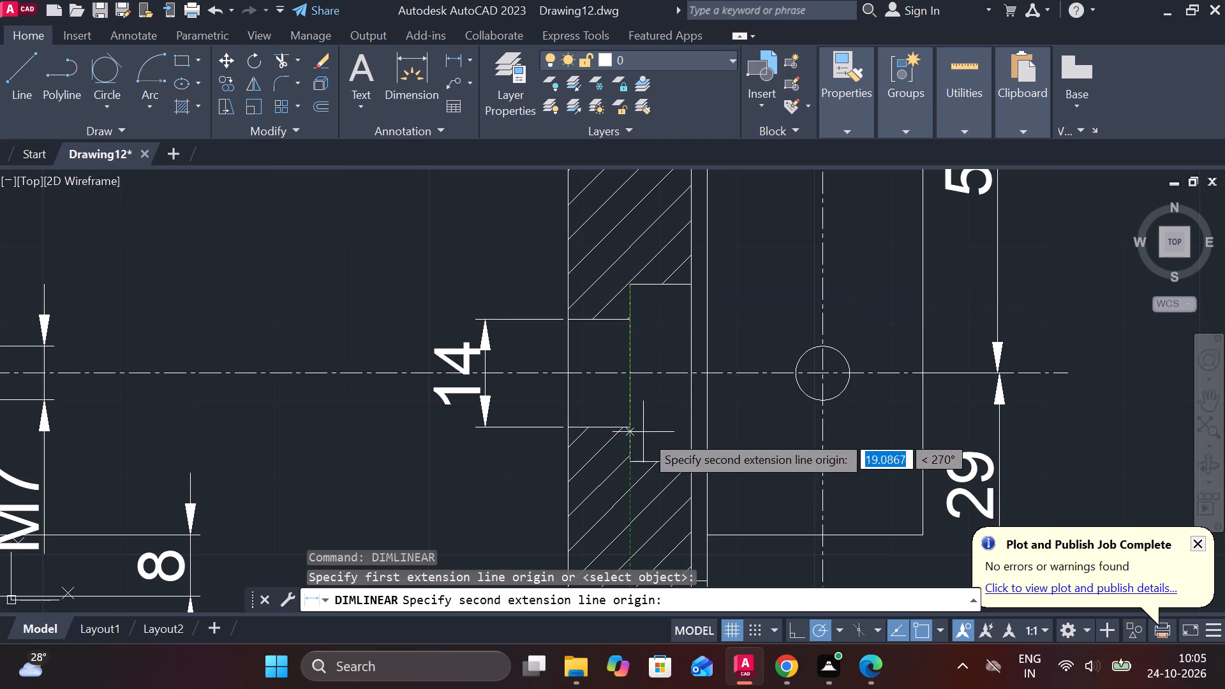
click(629, 464)
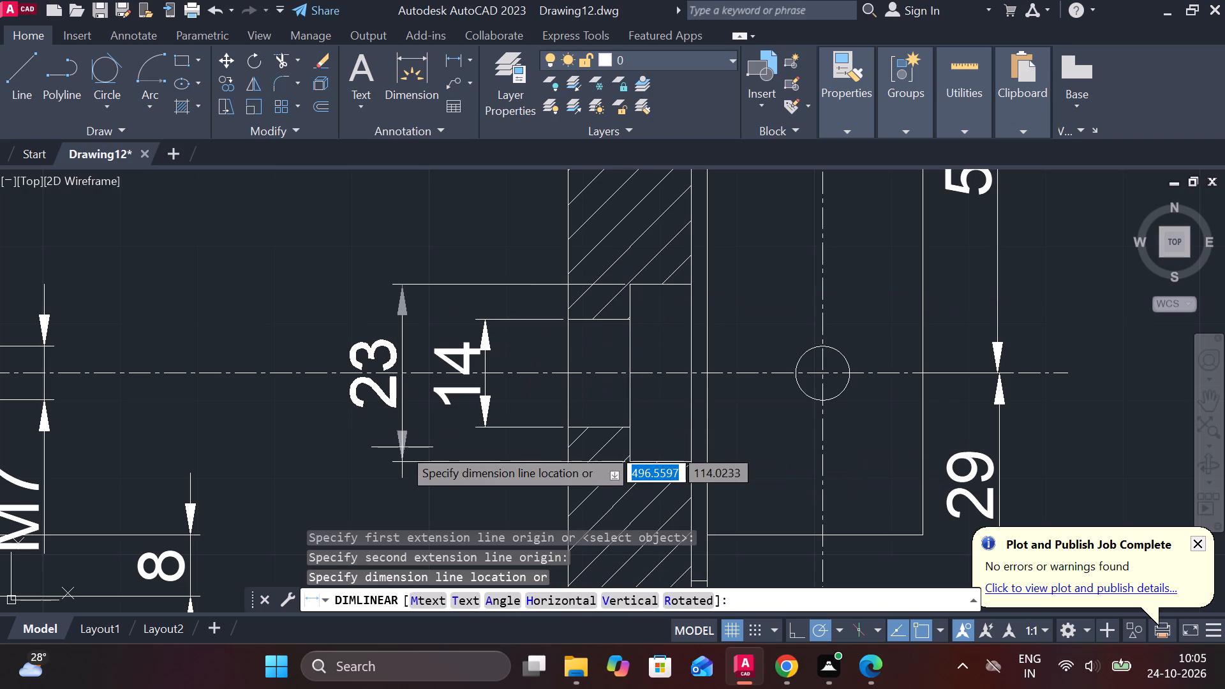
click(378, 454)
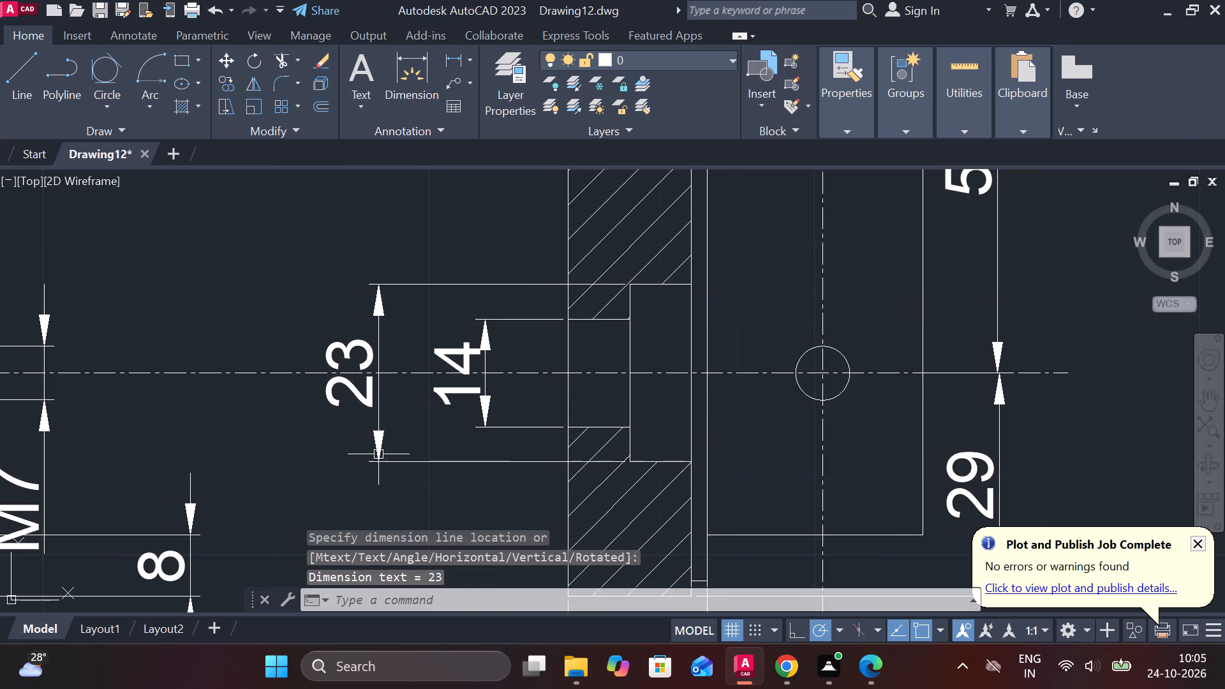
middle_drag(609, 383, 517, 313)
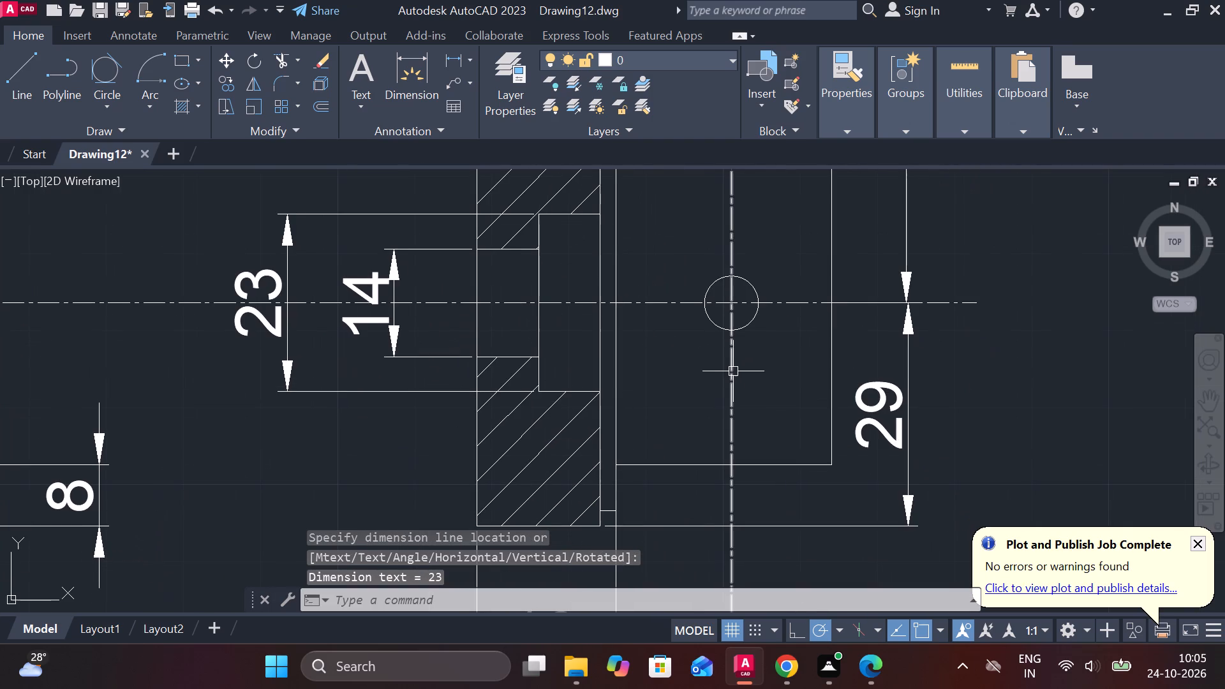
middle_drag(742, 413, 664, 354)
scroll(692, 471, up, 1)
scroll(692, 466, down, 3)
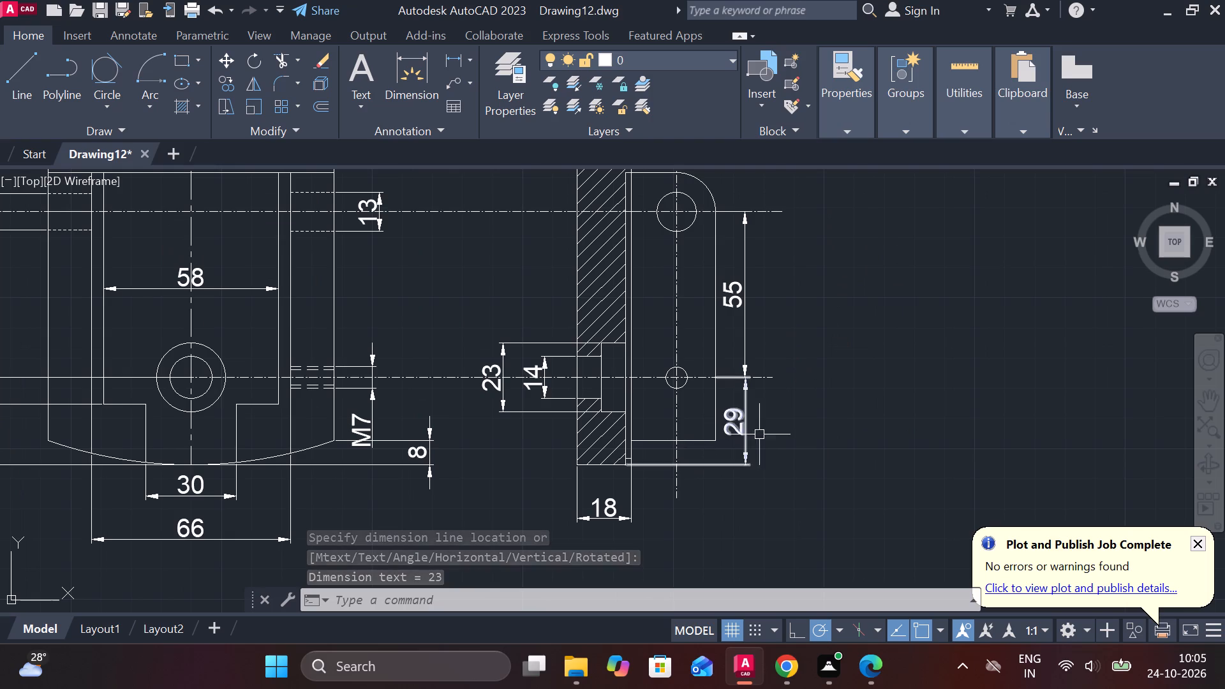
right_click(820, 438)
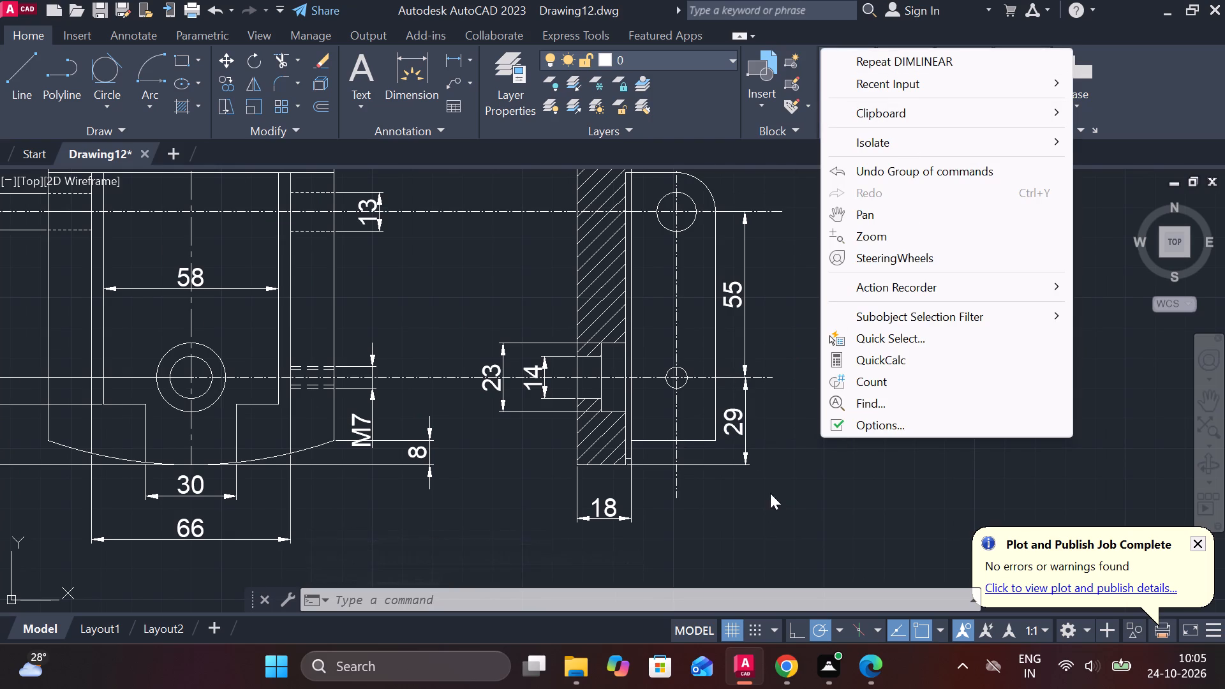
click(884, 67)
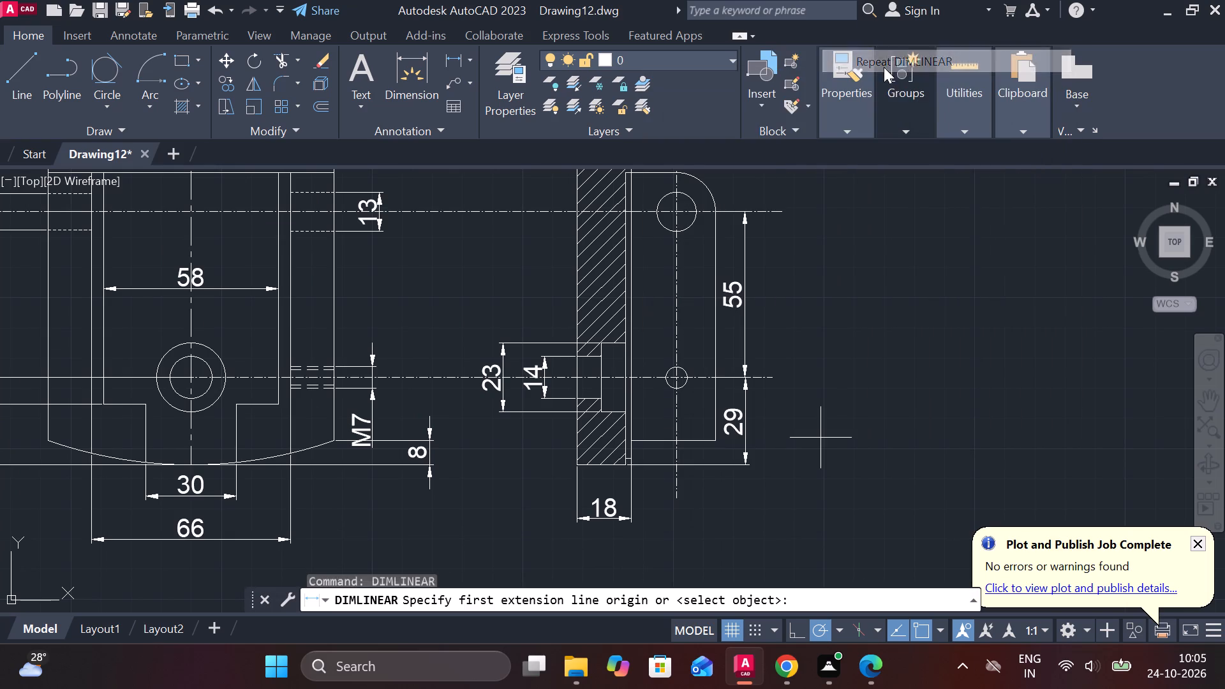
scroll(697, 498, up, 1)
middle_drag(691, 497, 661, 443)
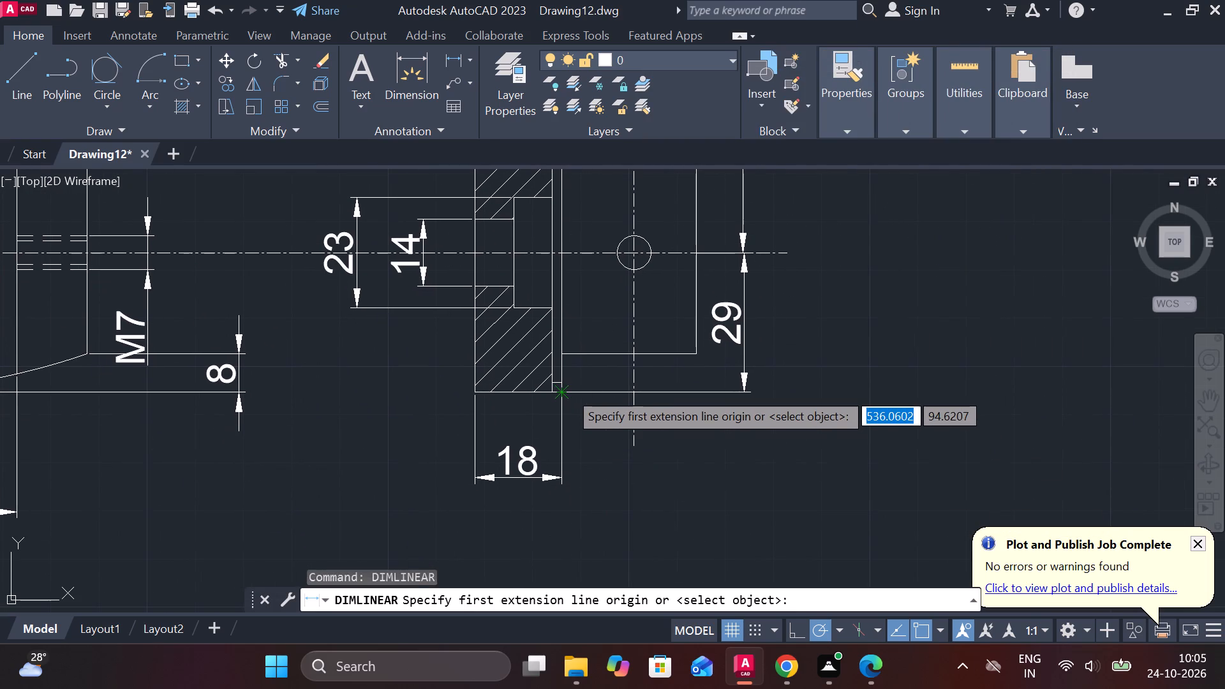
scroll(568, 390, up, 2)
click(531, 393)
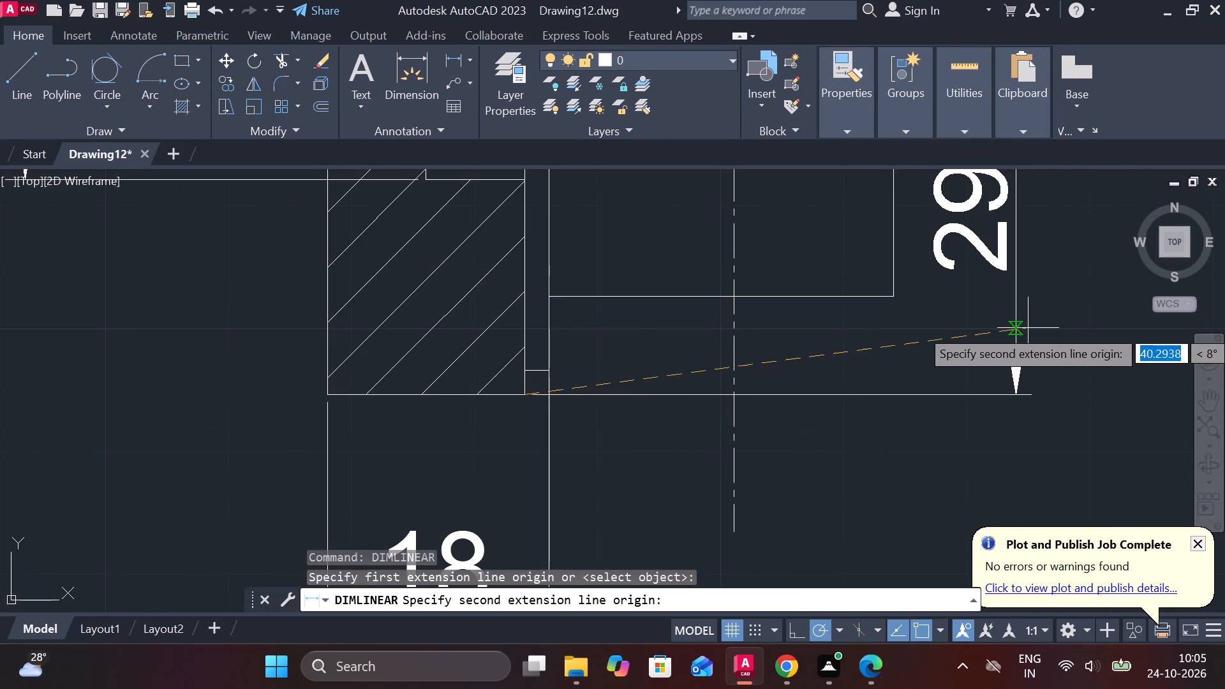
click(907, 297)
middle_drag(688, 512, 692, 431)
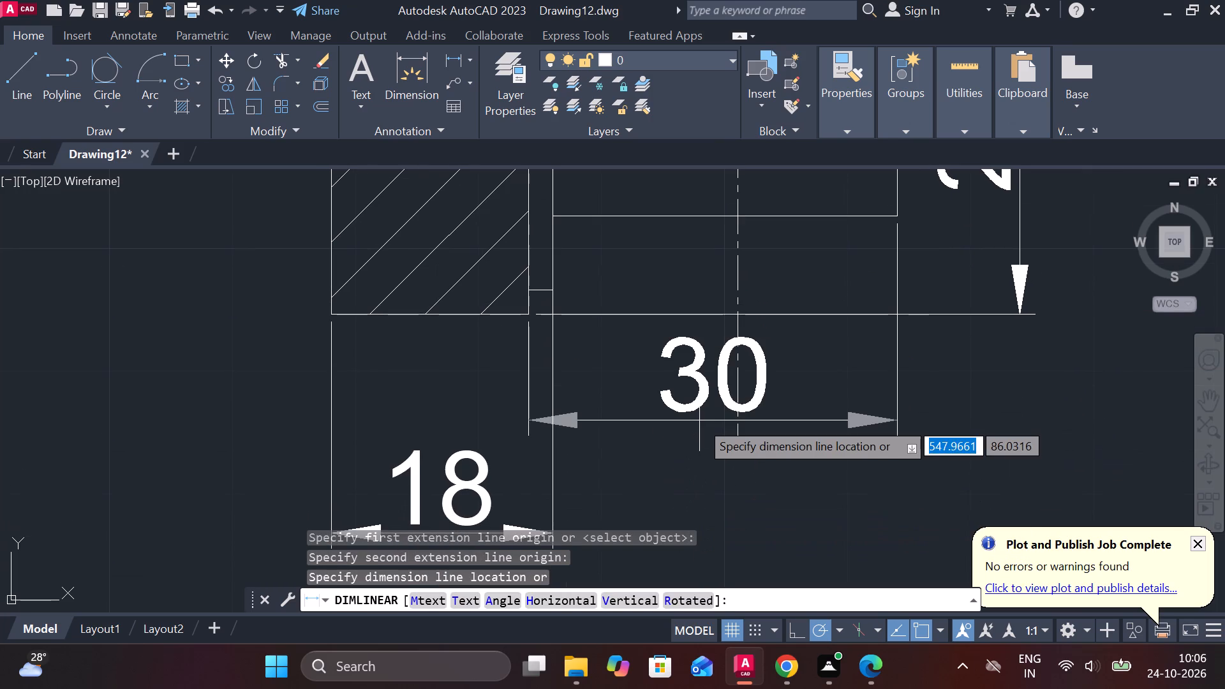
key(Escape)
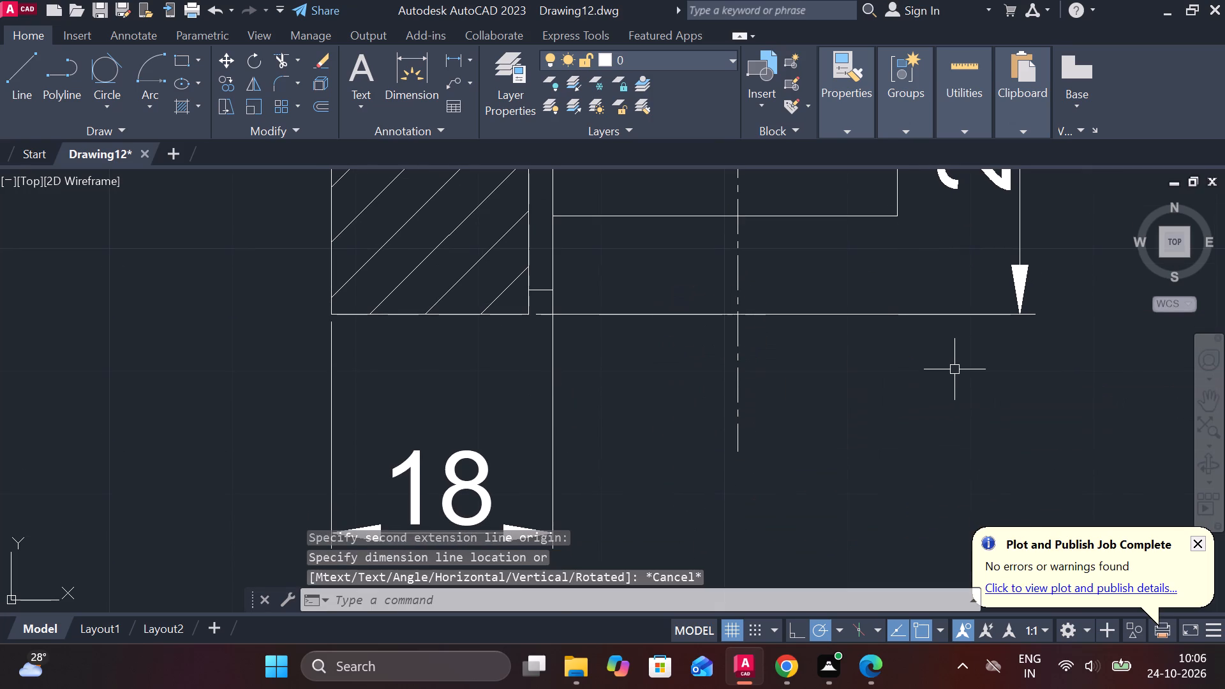
Dimension the projecting block's horizontal width below the side view, in line with the existing 18 dimension.
click(449, 54)
click(556, 293)
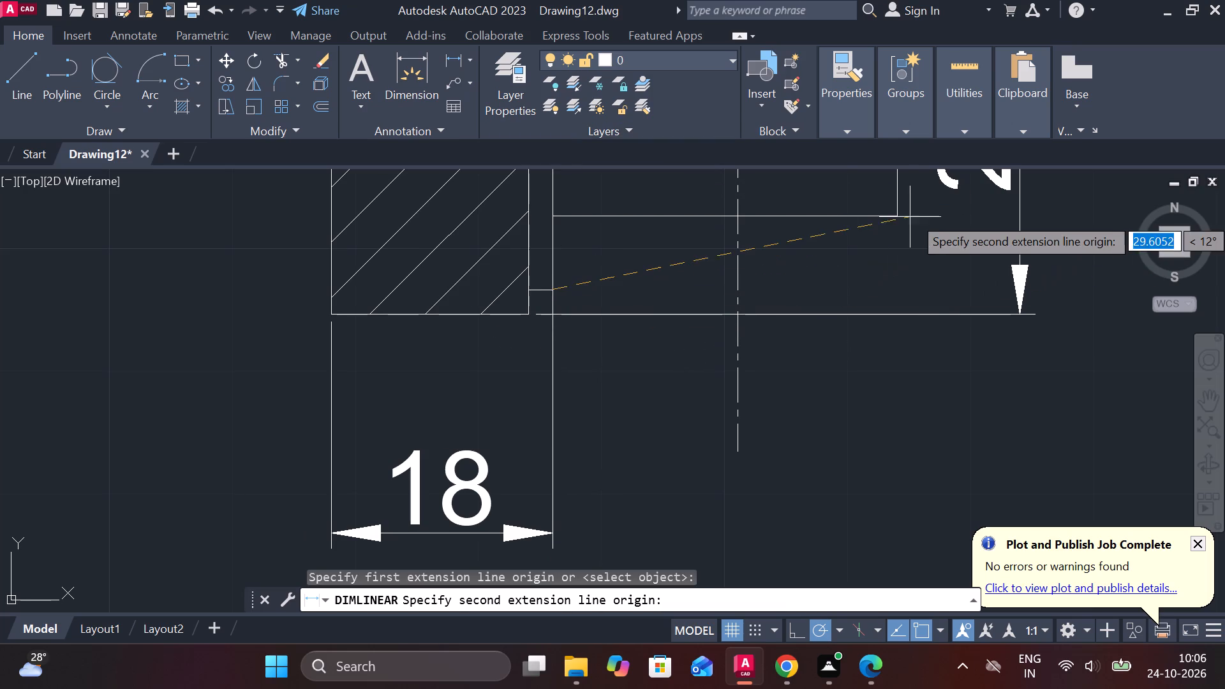
click(892, 215)
middle_drag(673, 429, 743, 332)
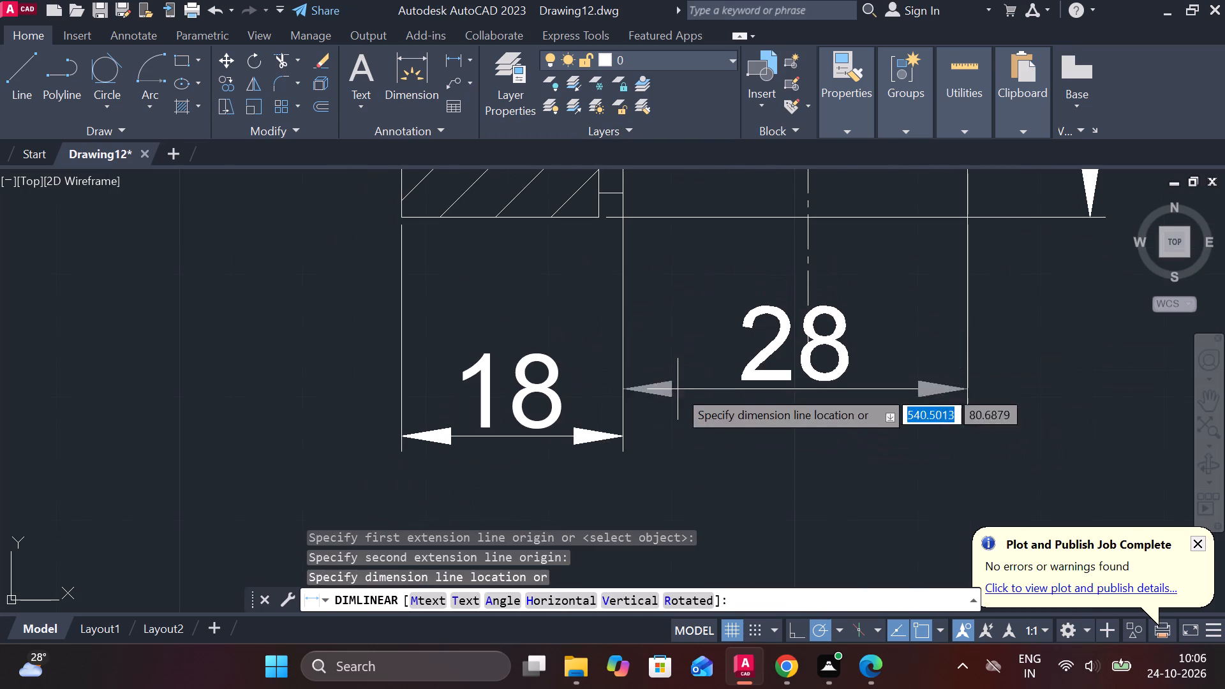
click(634, 431)
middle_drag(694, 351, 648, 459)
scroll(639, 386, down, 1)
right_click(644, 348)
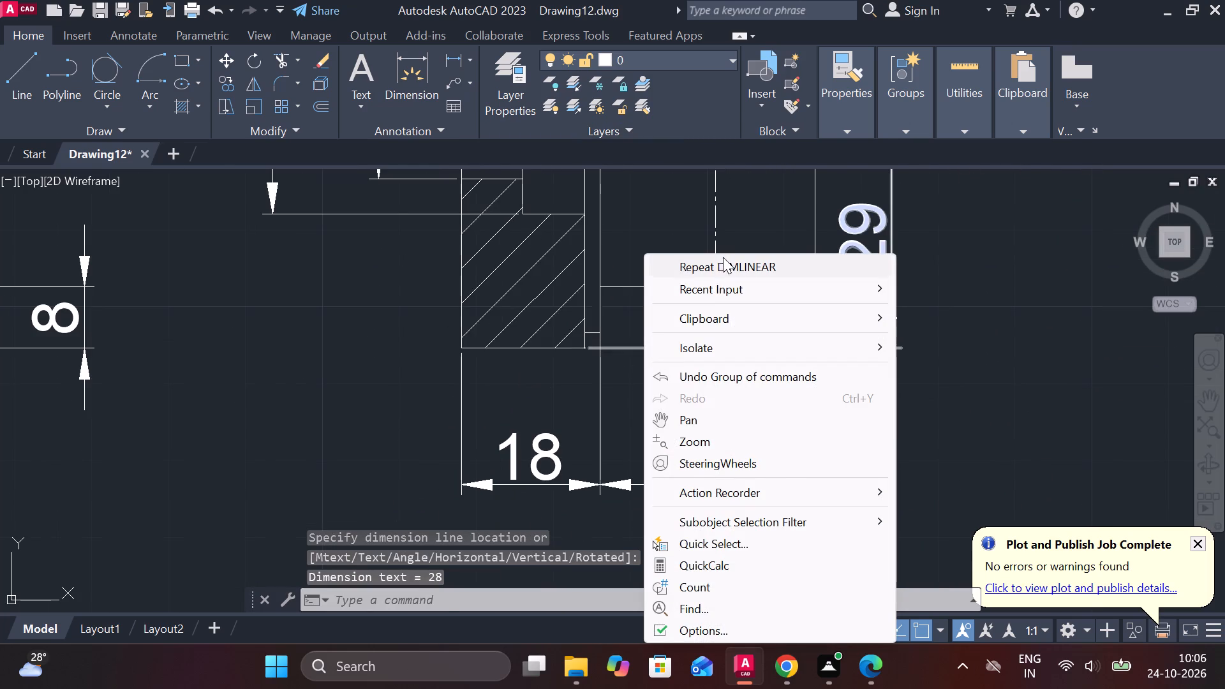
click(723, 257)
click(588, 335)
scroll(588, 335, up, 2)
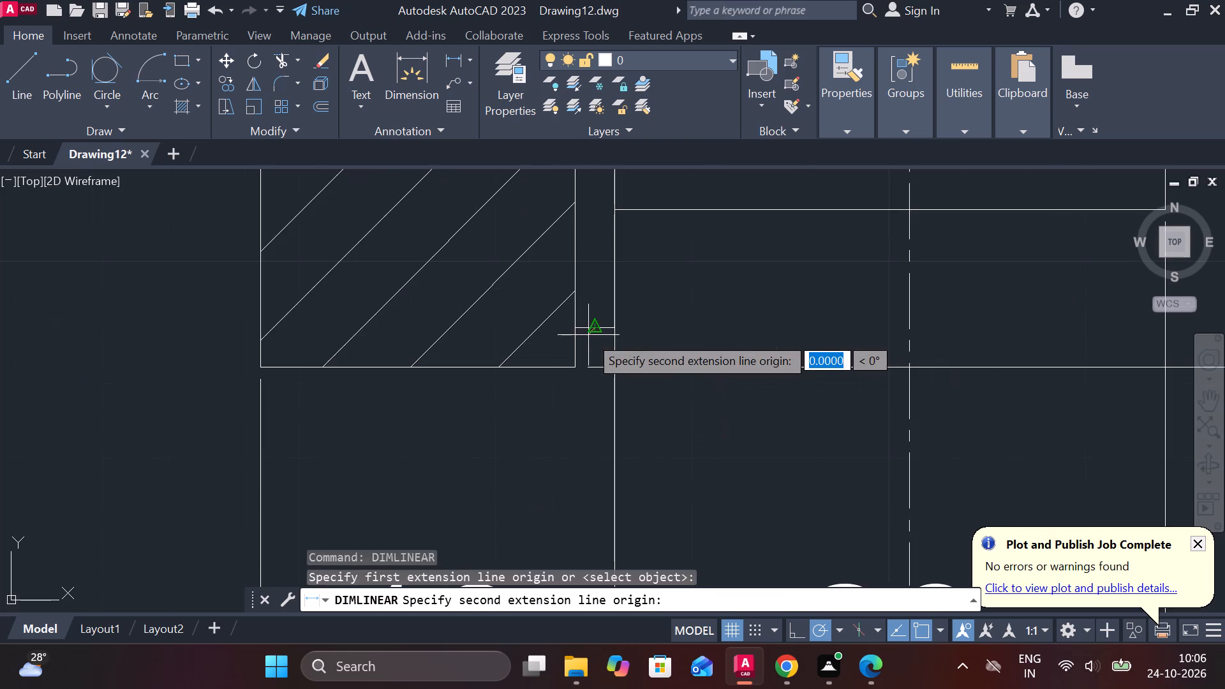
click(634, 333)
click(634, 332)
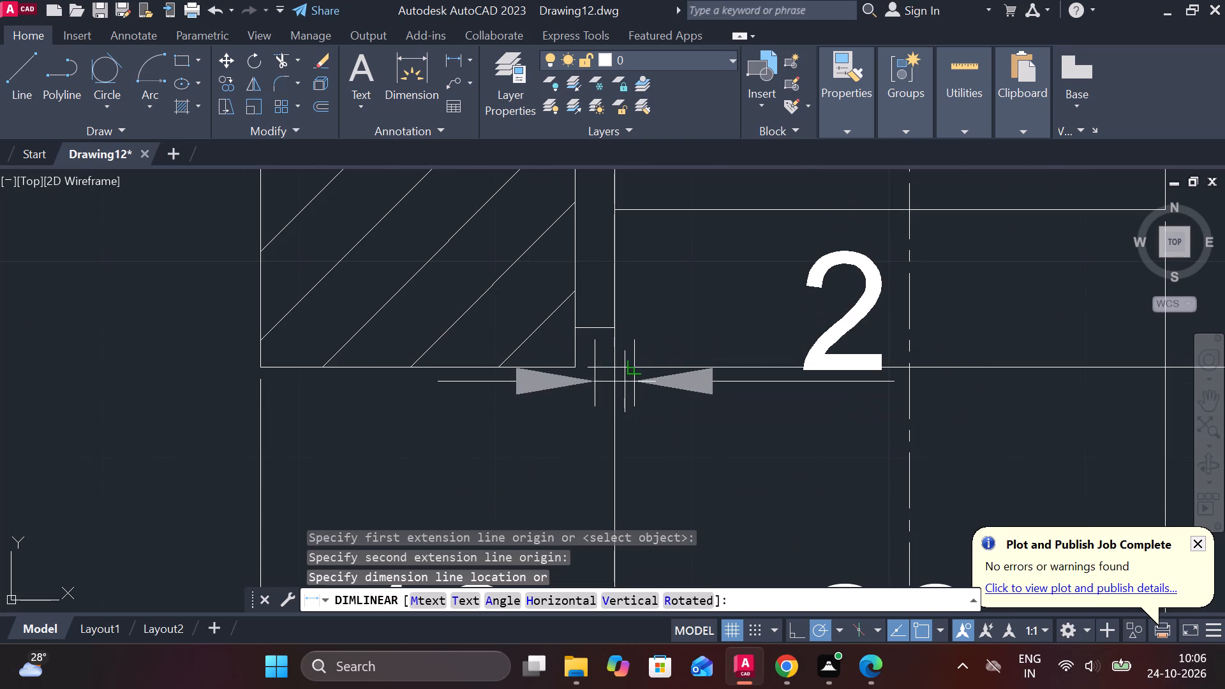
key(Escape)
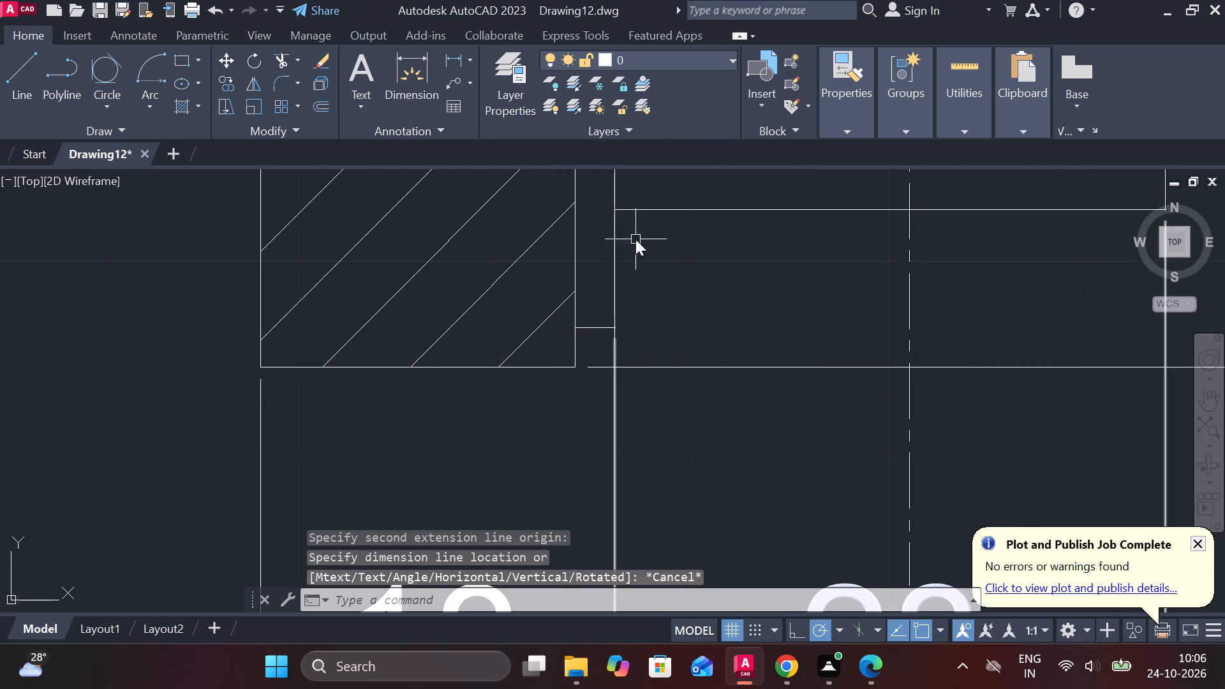
Dimension the narrow strip's width between the hatched section and the projecting block, placed above the 18 and 28 dimensions.
click(454, 64)
double_click(562, 341)
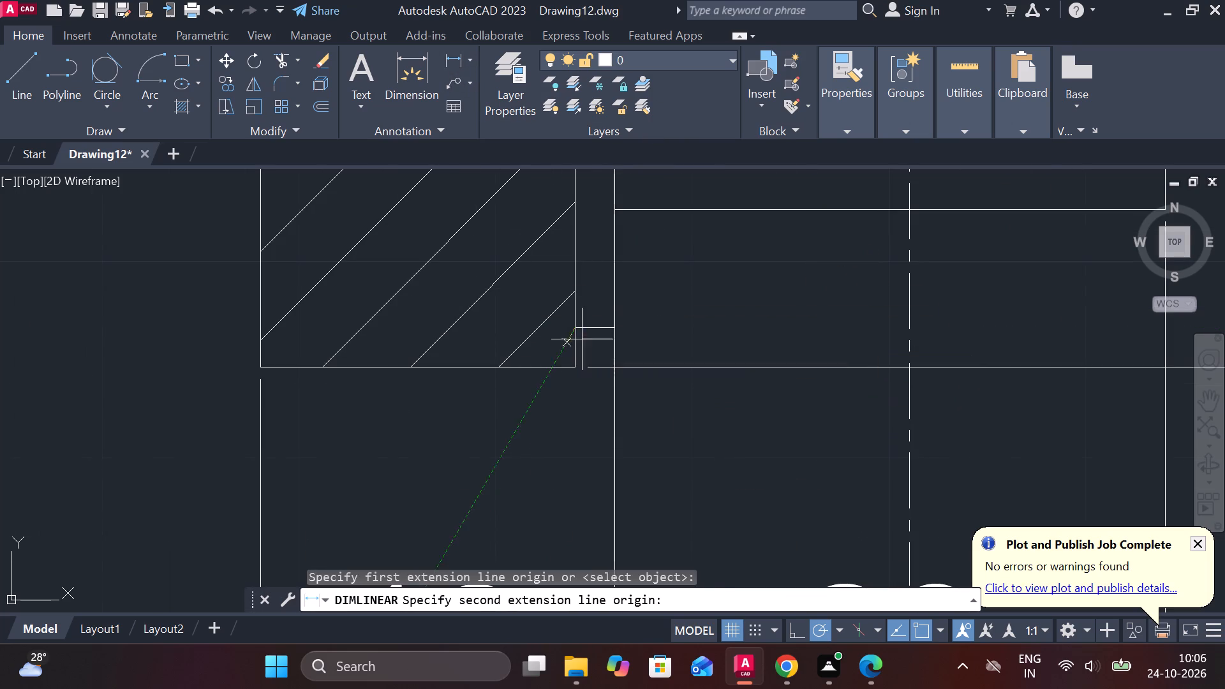
click(613, 332)
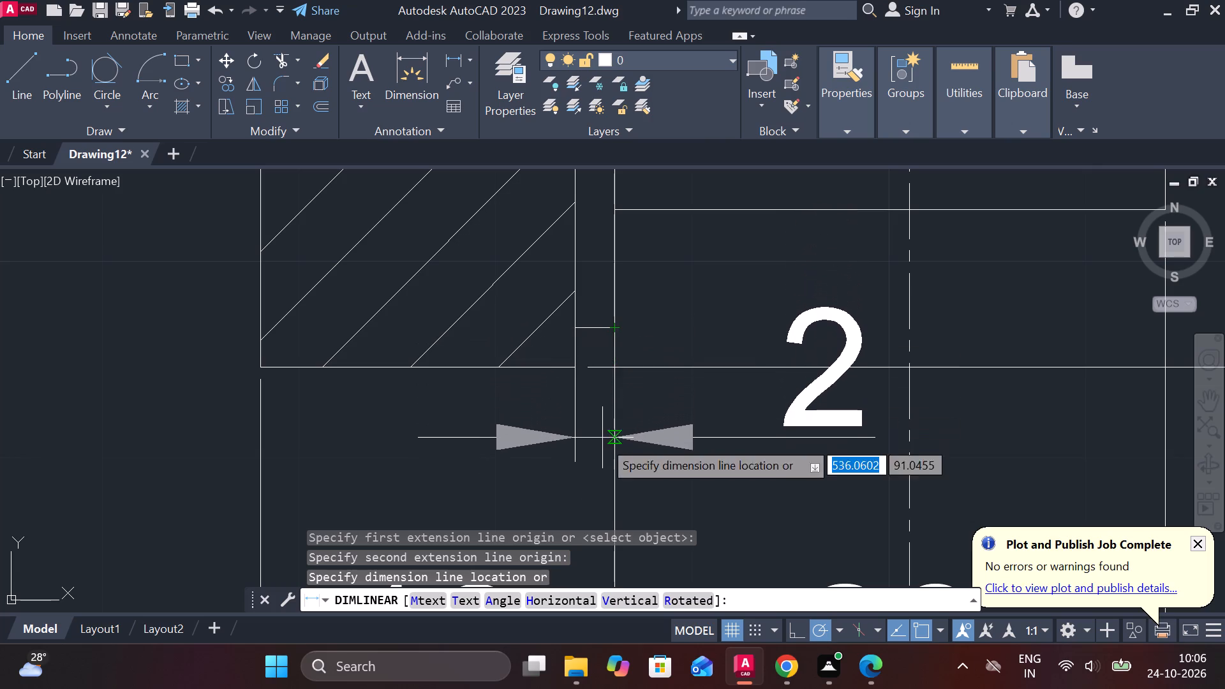
middle_drag(595, 471, 611, 292)
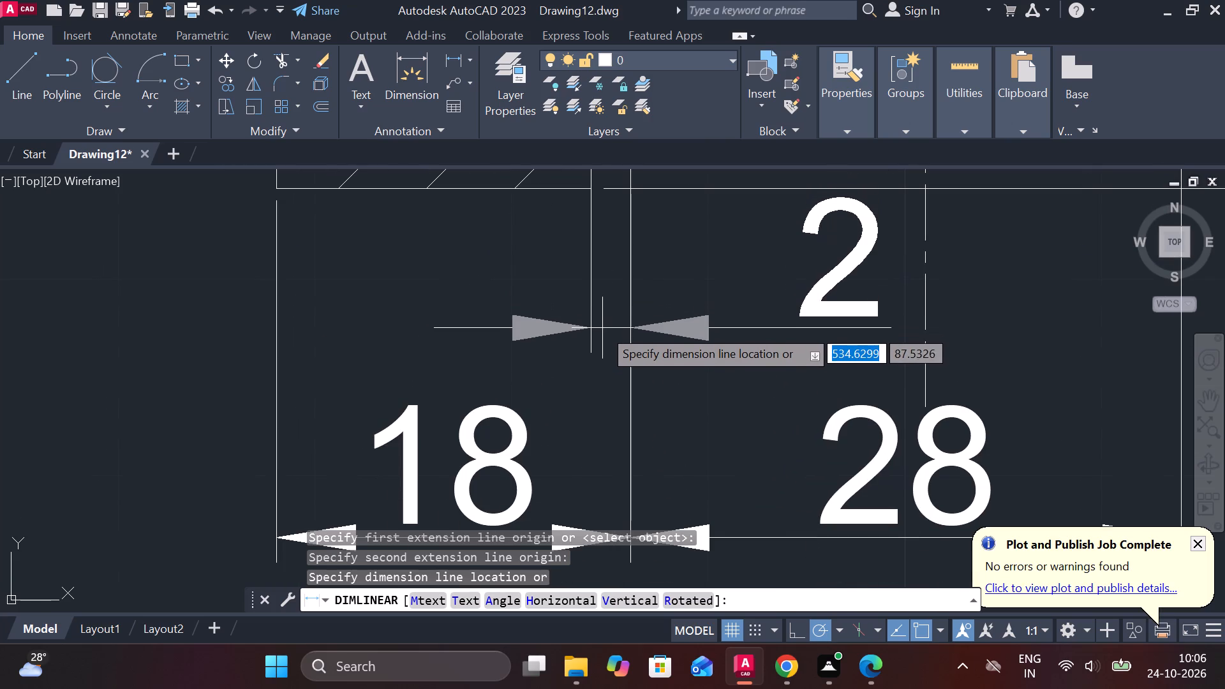
click(601, 337)
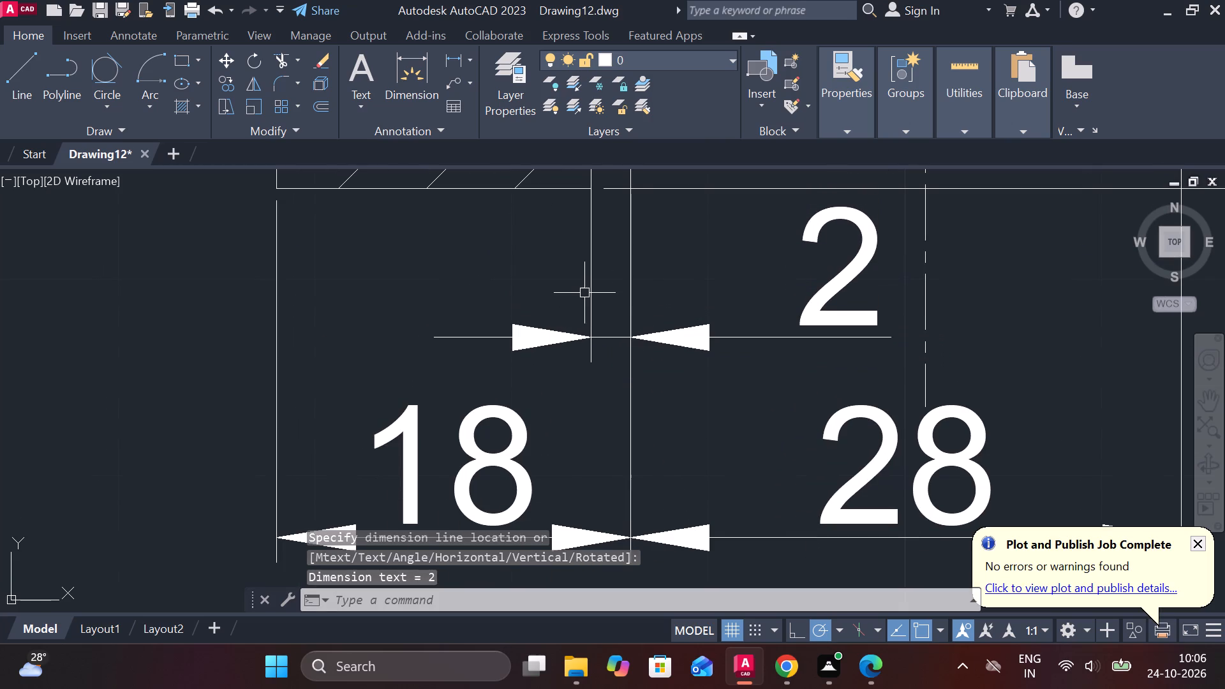
Dimension the wider counterbore's horizontal depth in the hatched section, placed just above the counterbore.
scroll(473, 371, down, 3)
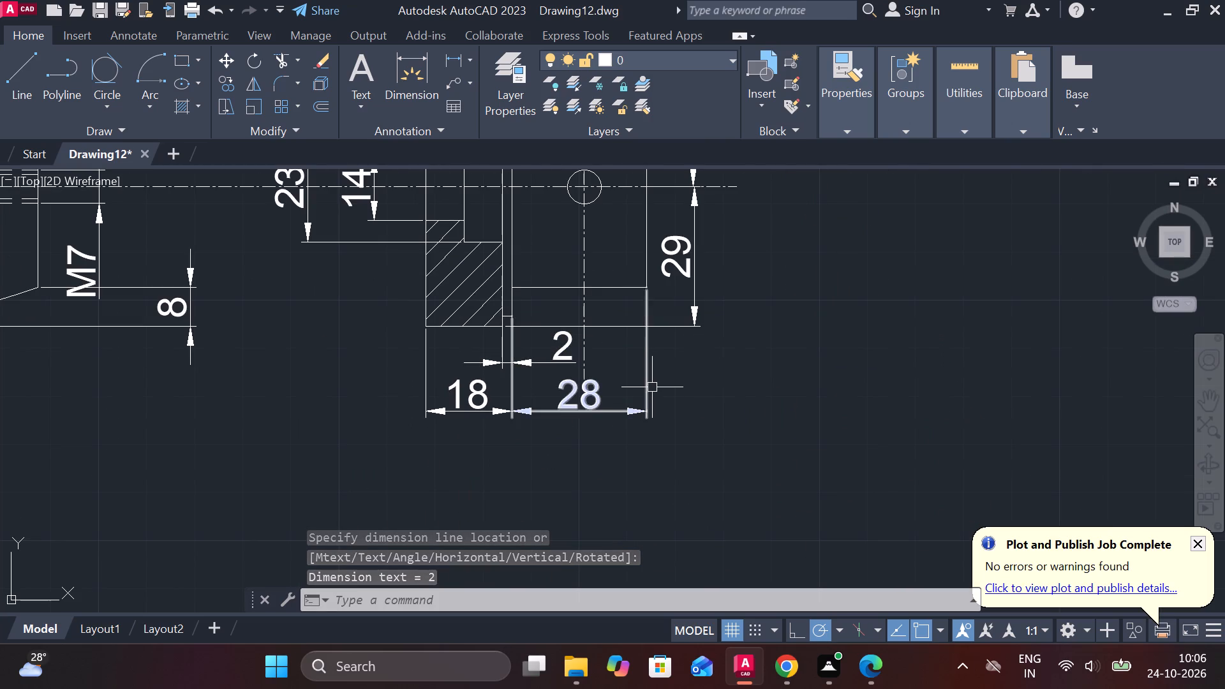
scroll(570, 274, up, 1)
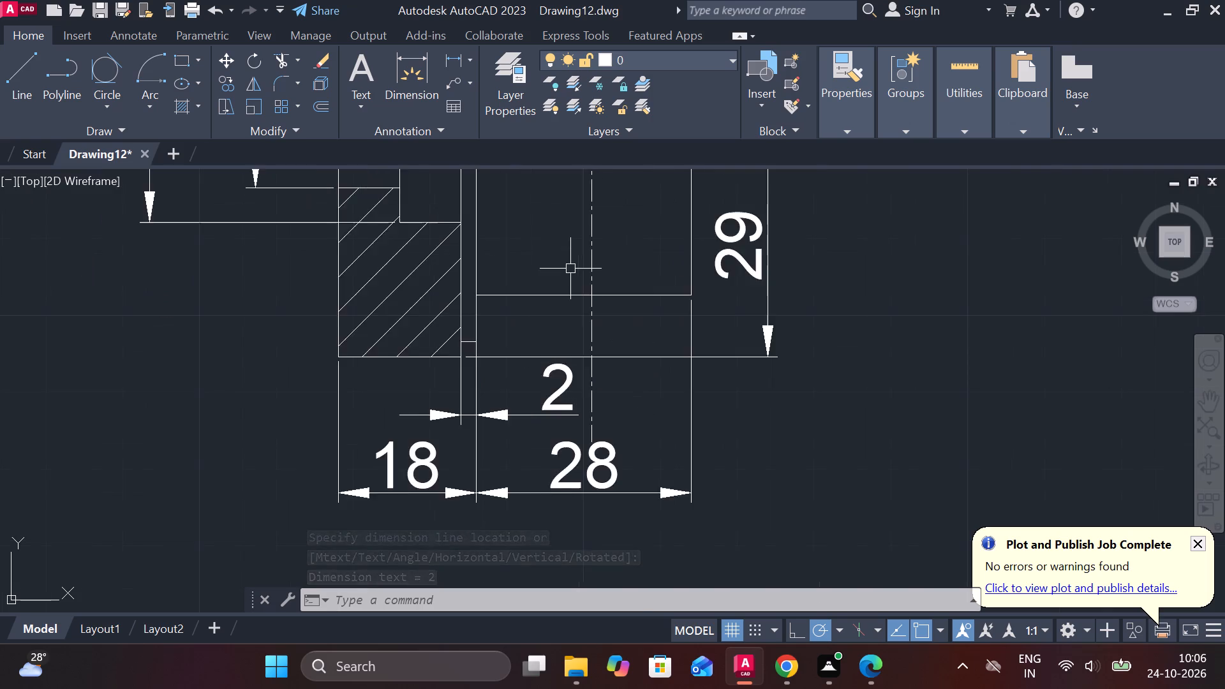
middle_drag(570, 269, 597, 408)
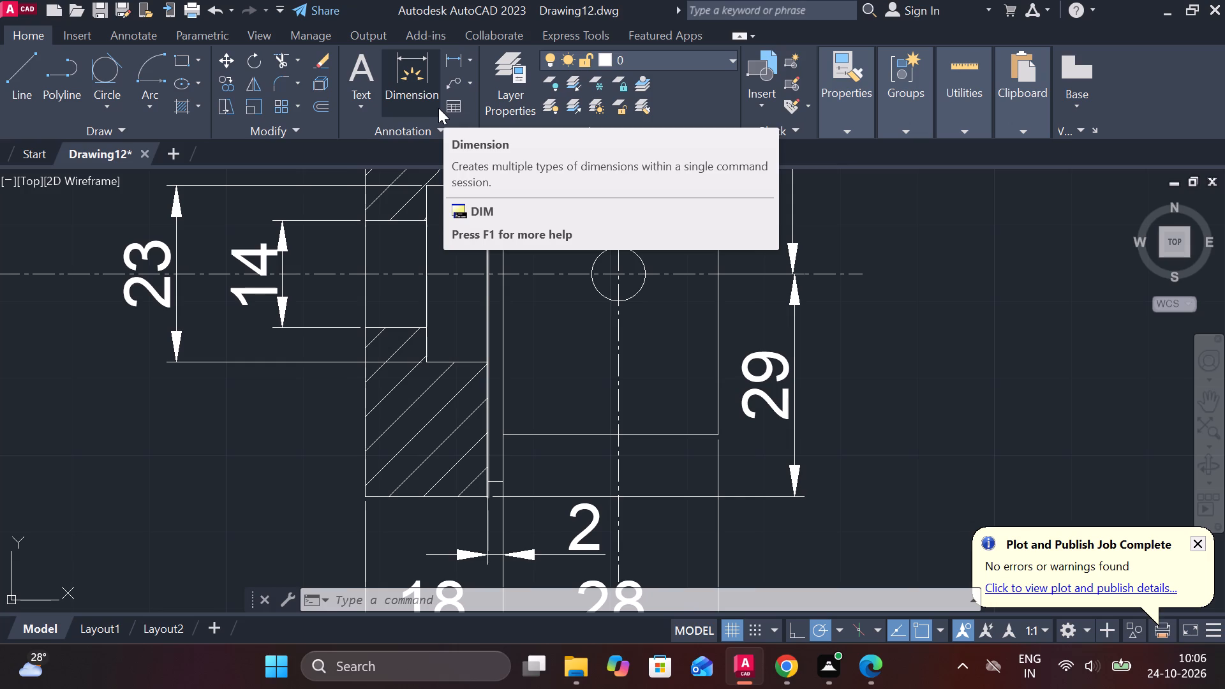
click(450, 51)
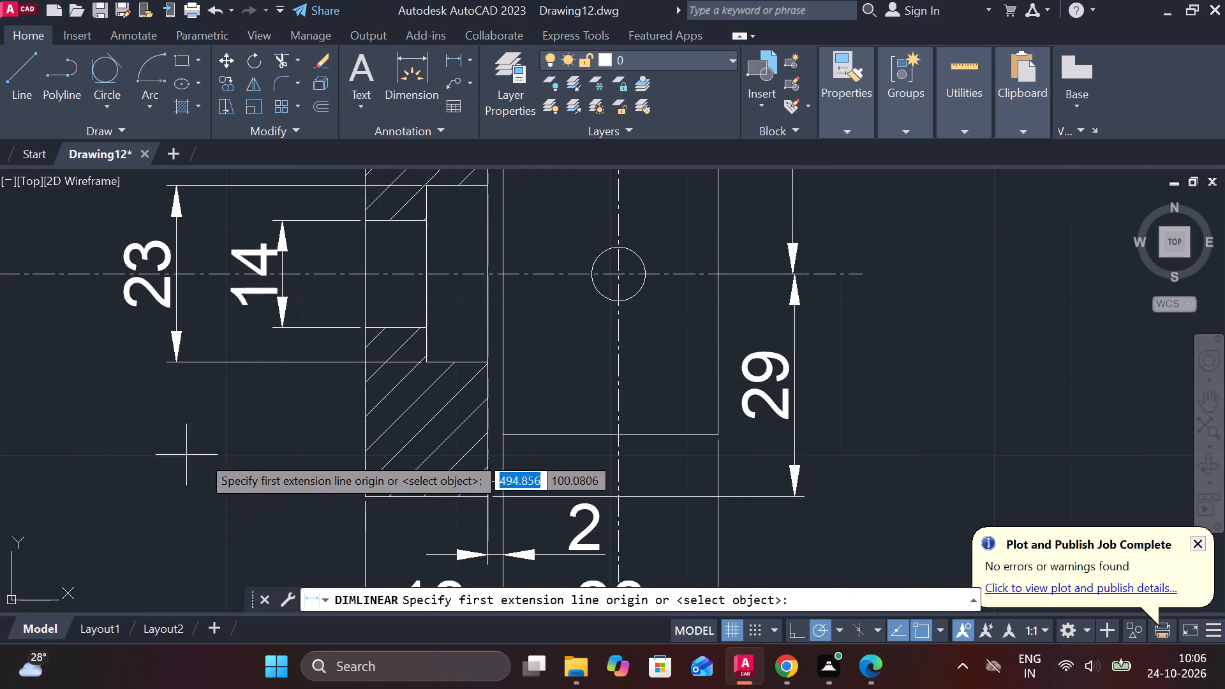
middle_drag(223, 457, 138, 594)
middle_drag(308, 384, 286, 449)
scroll(312, 410, up, 2)
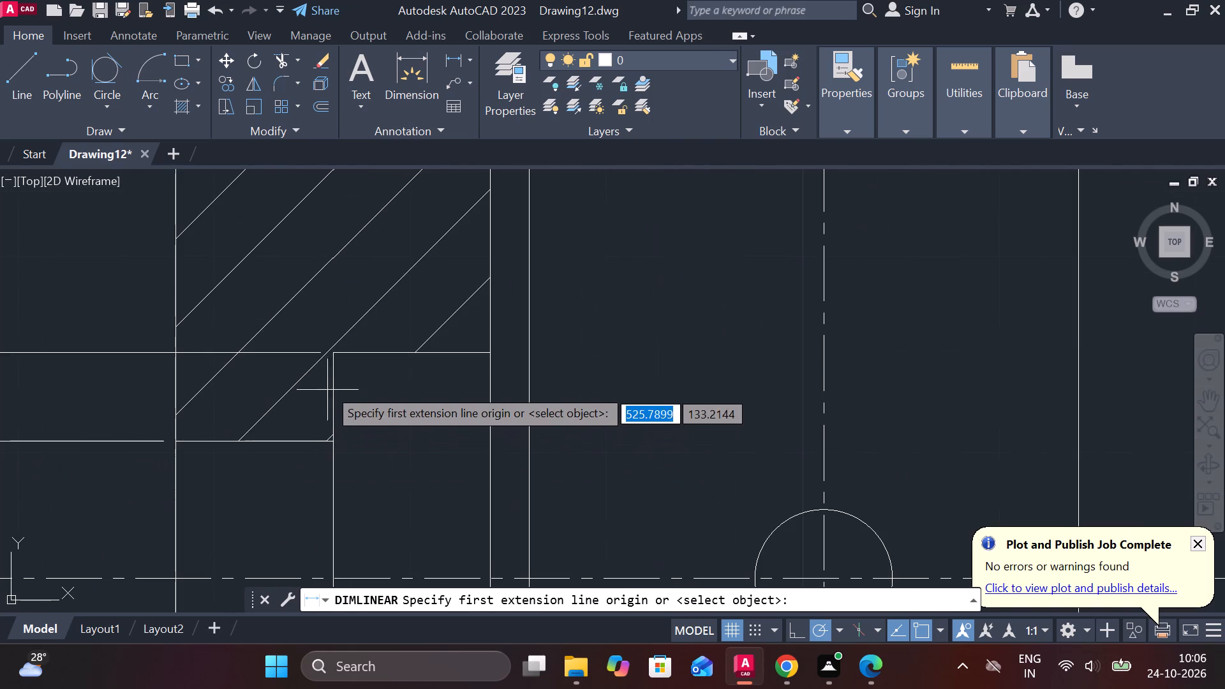
click(338, 360)
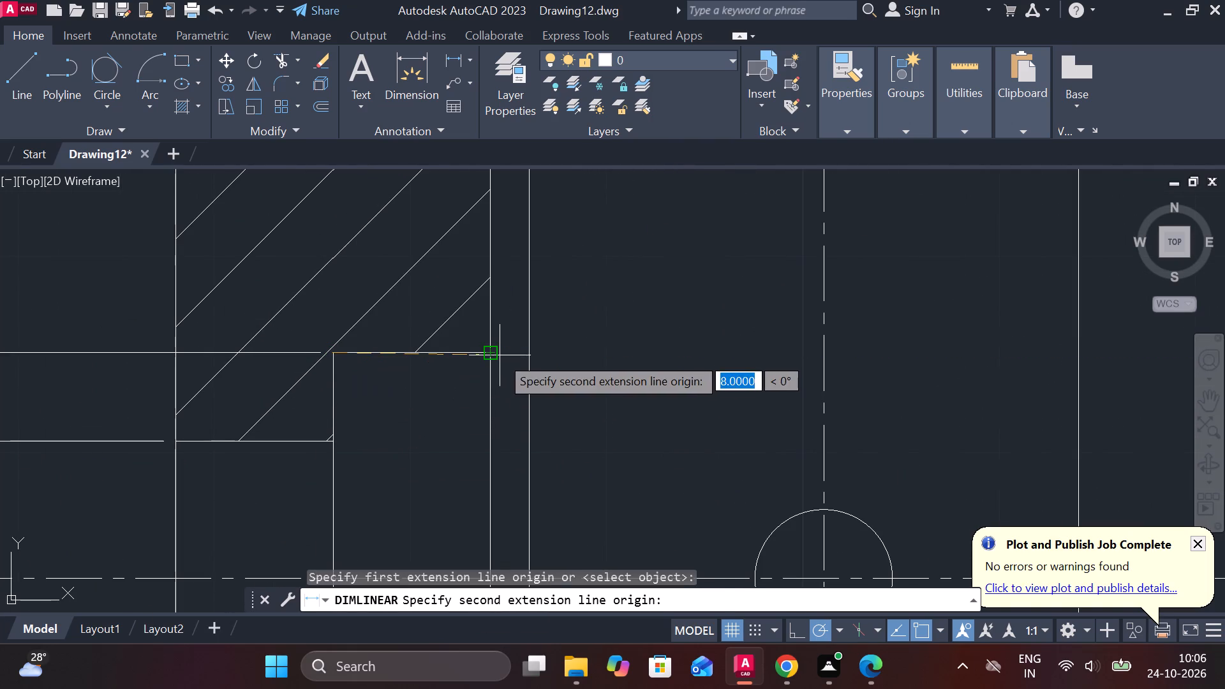
click(500, 355)
scroll(486, 271, down, 2)
middle_drag(486, 271, 471, 343)
click(473, 308)
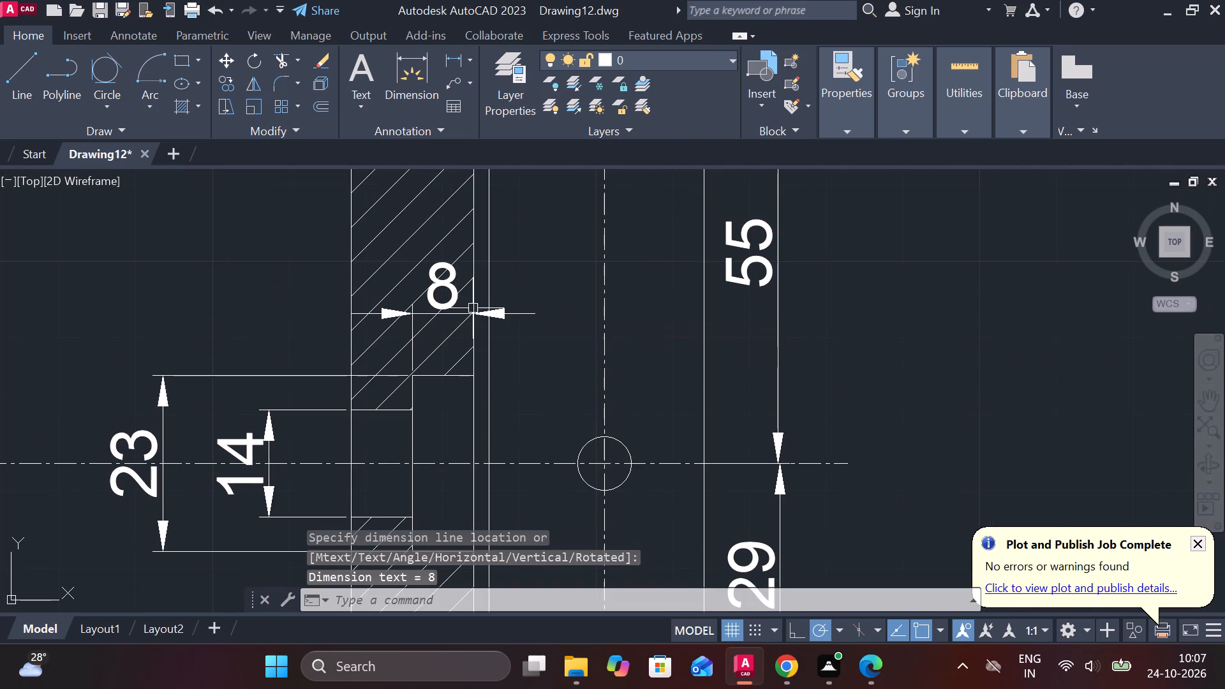
Dimension the narrower bore's horizontal depth in the hatched section, placed just above the bore and below the counterbore's depth dimension.
click(454, 57)
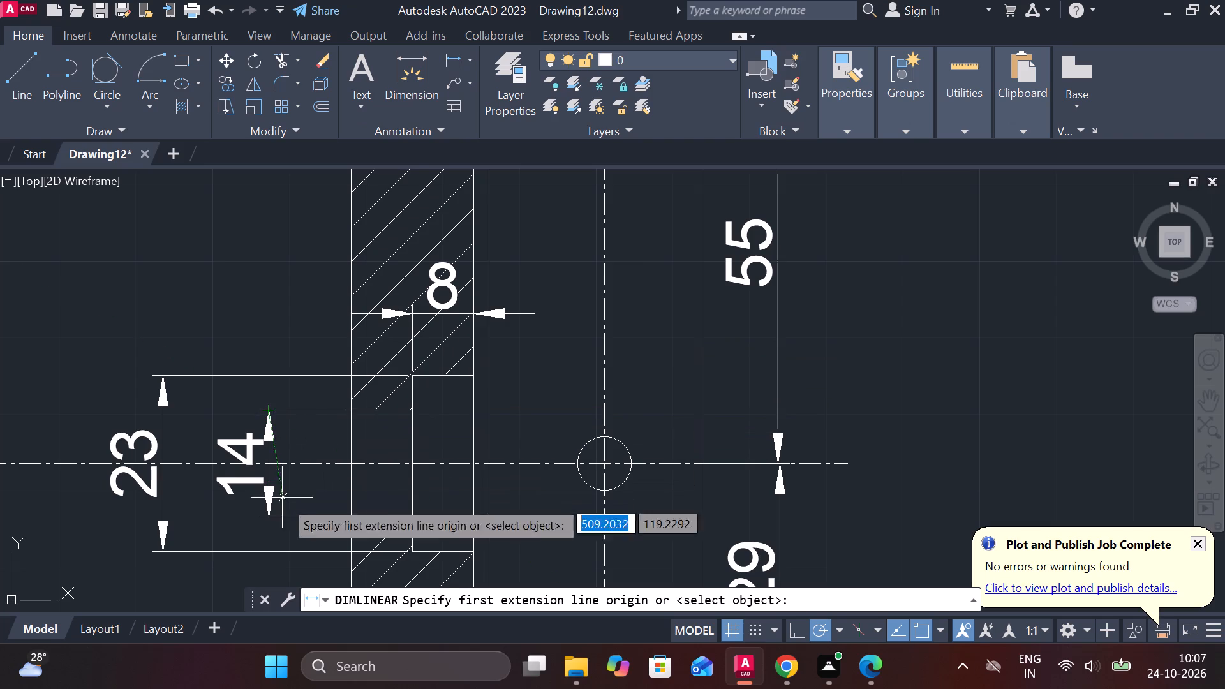
click(361, 420)
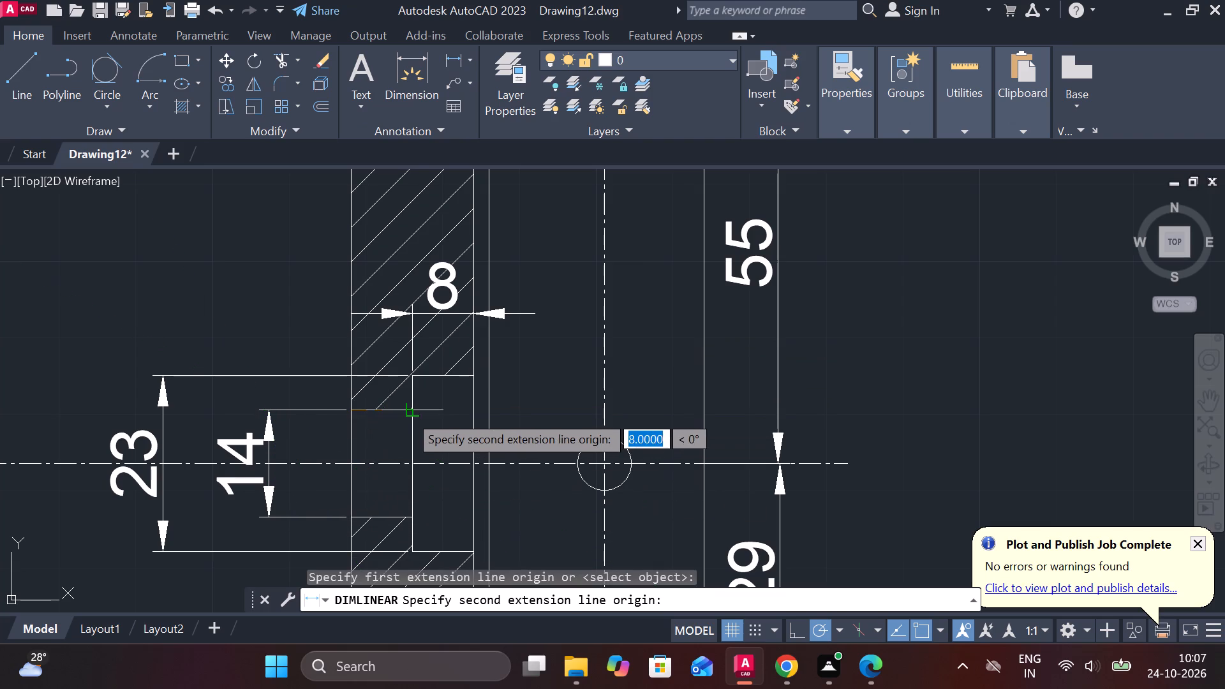
click(408, 413)
click(388, 385)
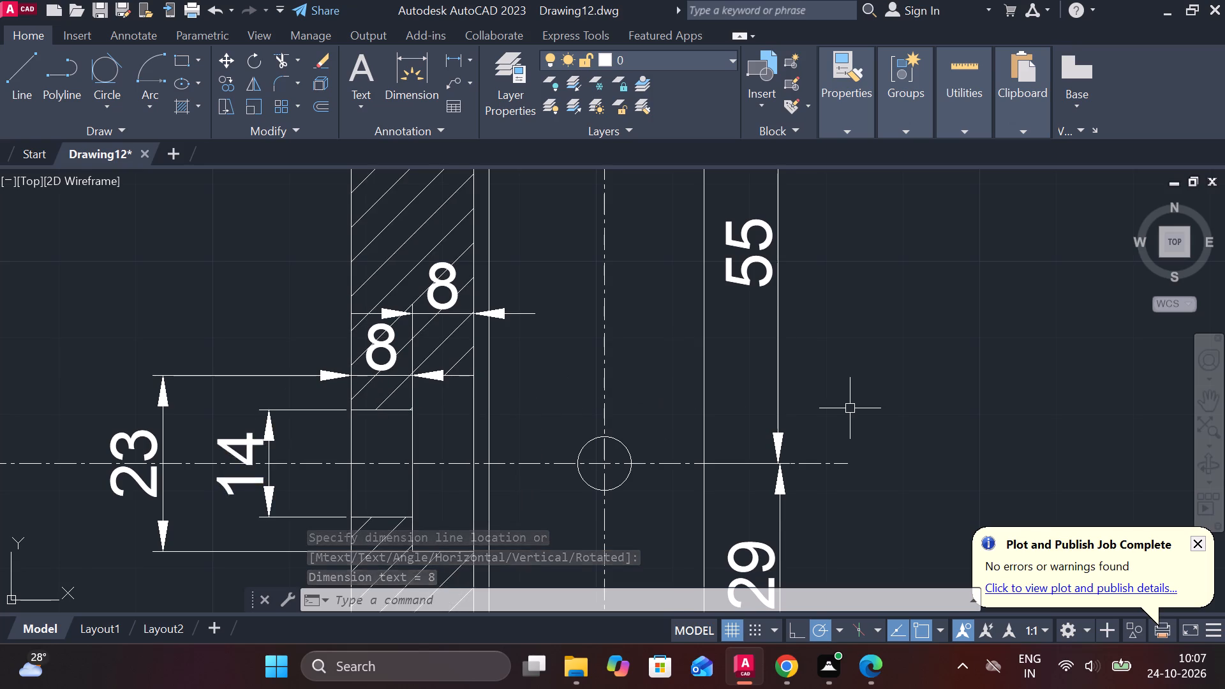
Add a radius dimension to the projecting block's rounded upper corner, placed outside the arc to the upper right.
scroll(850, 408, down, 1)
middle_drag(850, 408, 762, 364)
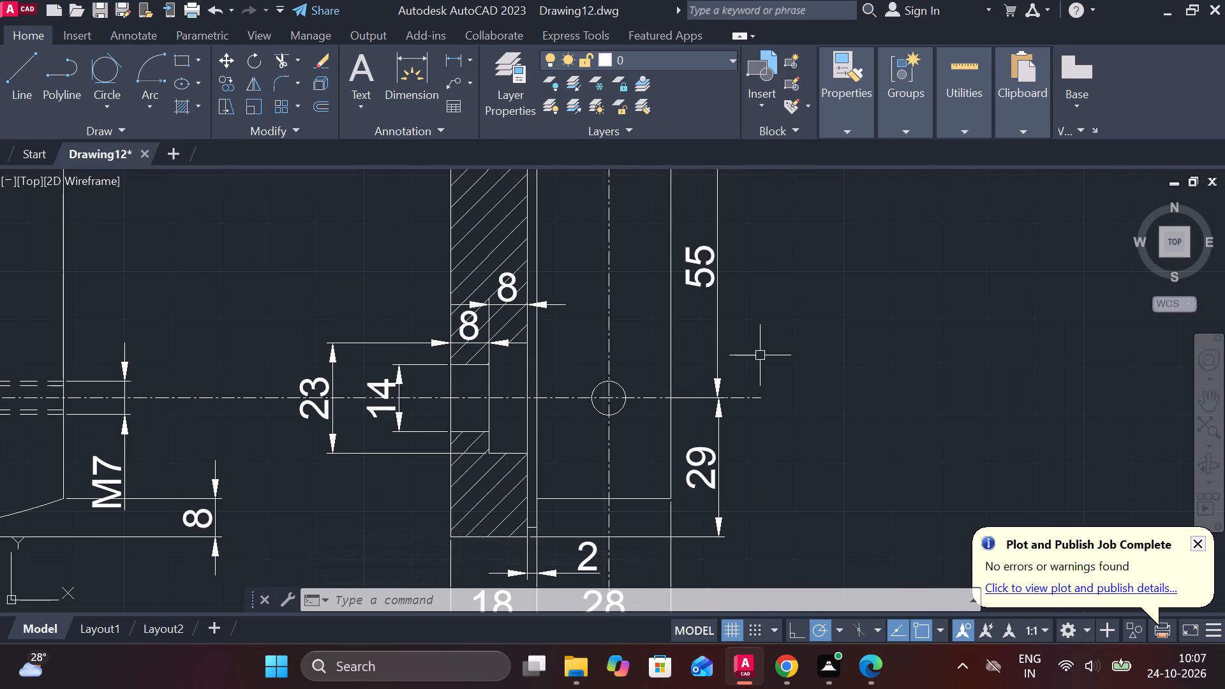
scroll(834, 422, down, 1)
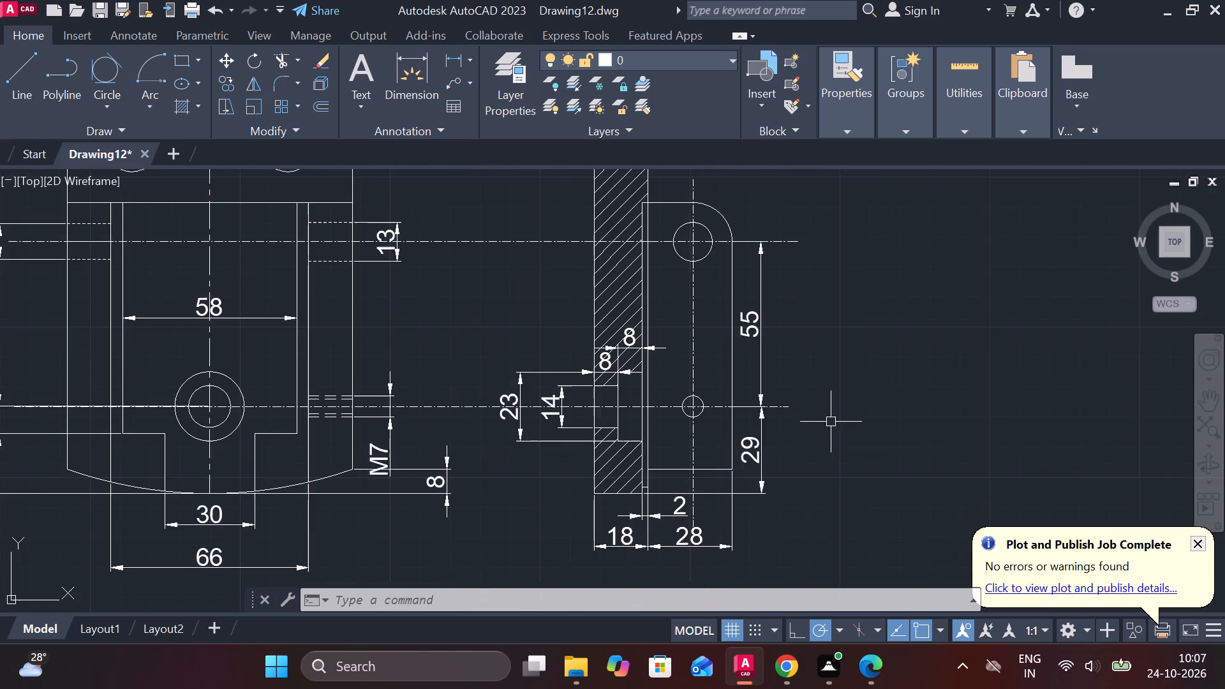
middle_drag(826, 422, 778, 420)
middle_drag(788, 383, 746, 438)
click(475, 59)
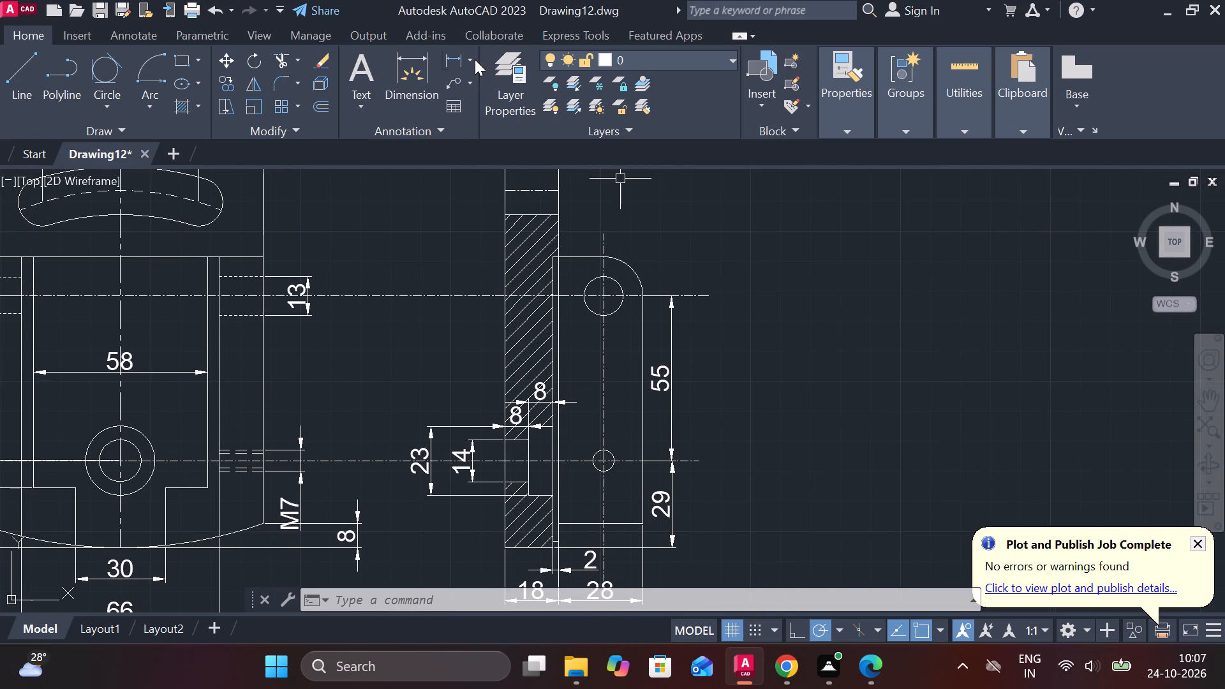
click(487, 248)
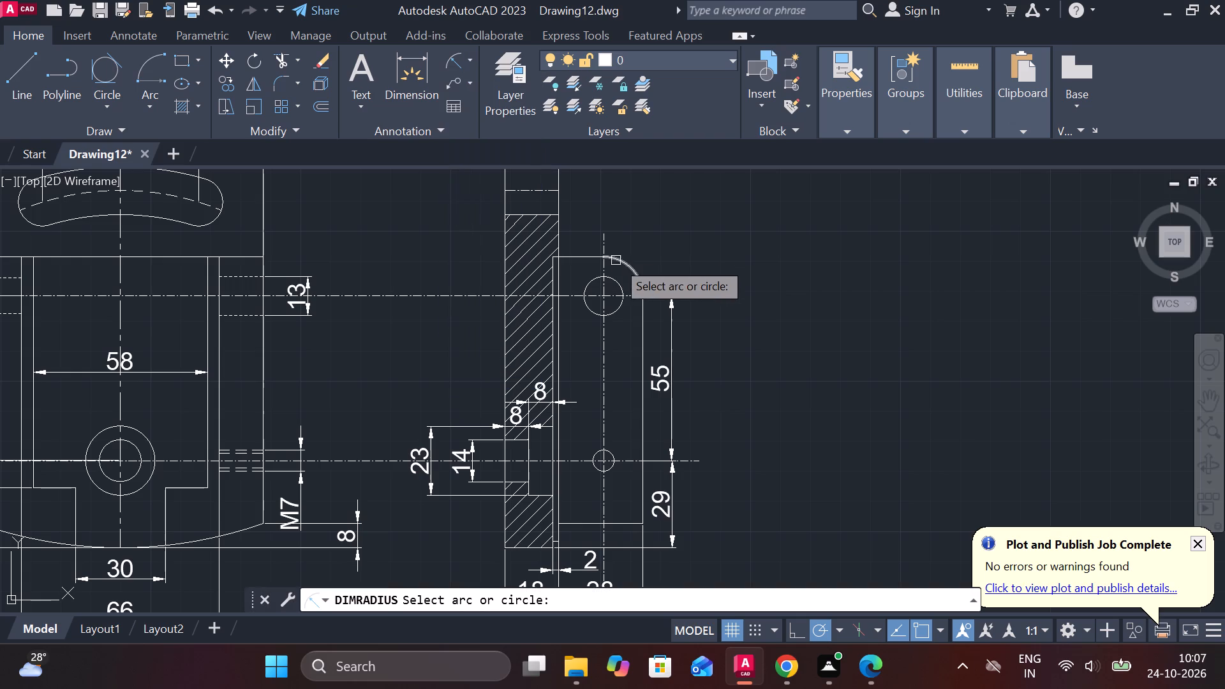
click(616, 260)
click(646, 230)
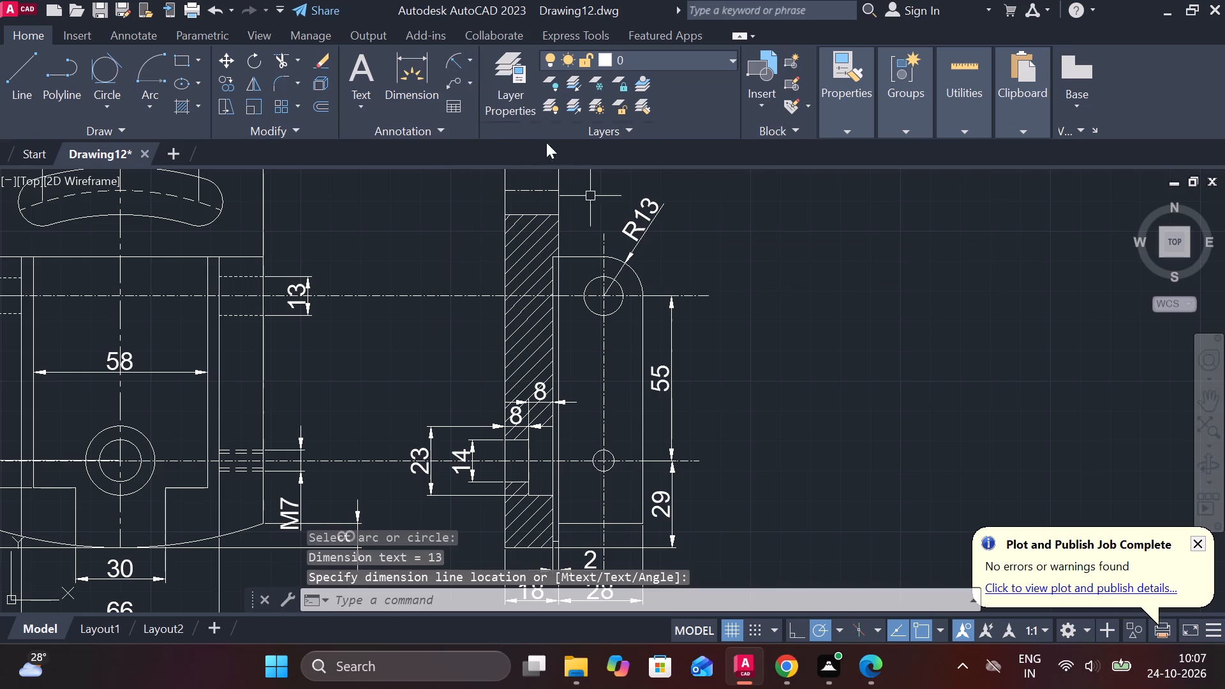
Add a diameter dimension to the projecting block's upper hole, placed outside the block just below the corner radius dimension.
click(473, 55)
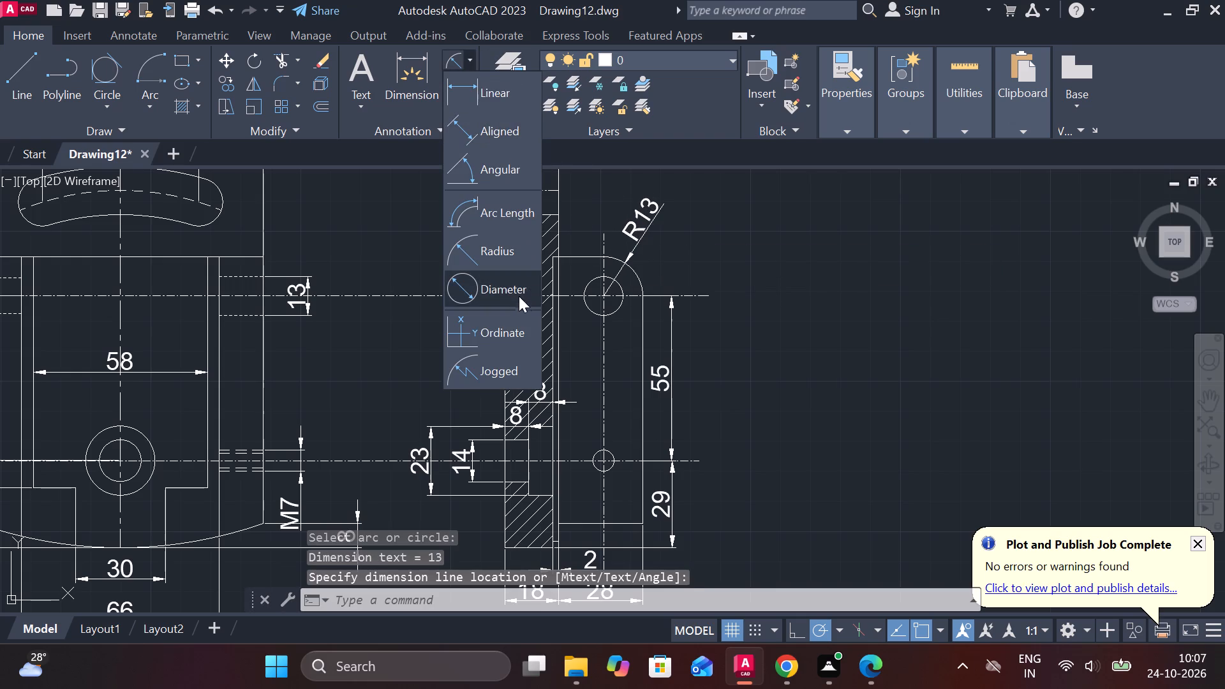
click(517, 291)
click(618, 306)
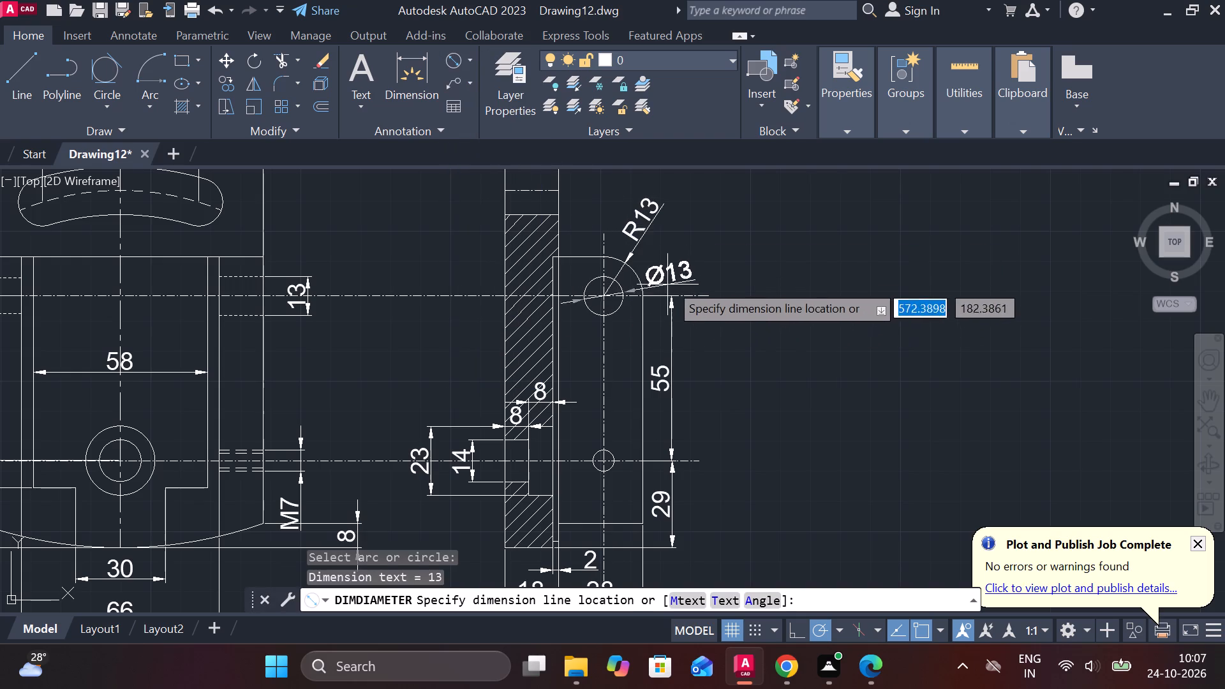
click(681, 260)
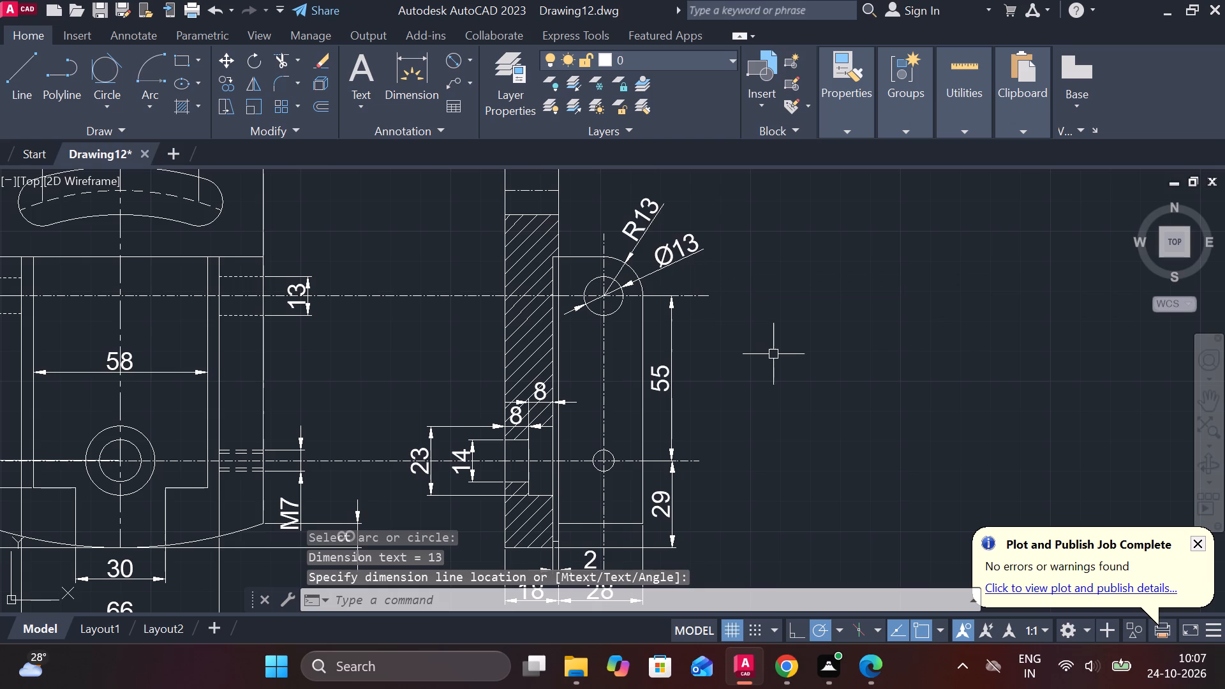
scroll(773, 354, down, 1)
middle_drag(773, 366, 671, 299)
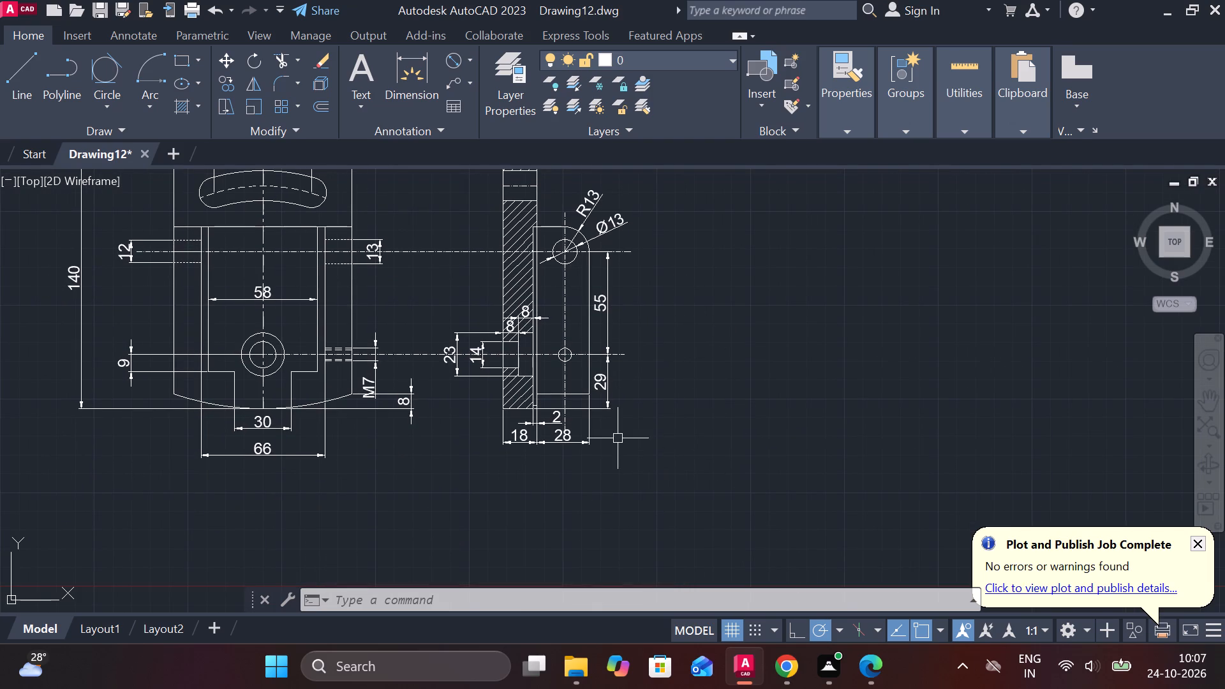
Draw a rectangle 66 wide by 96 high from lines in the empty space below the dimensioned front view.
middle_drag(669, 438, 774, 389)
middle_drag(566, 487, 584, 362)
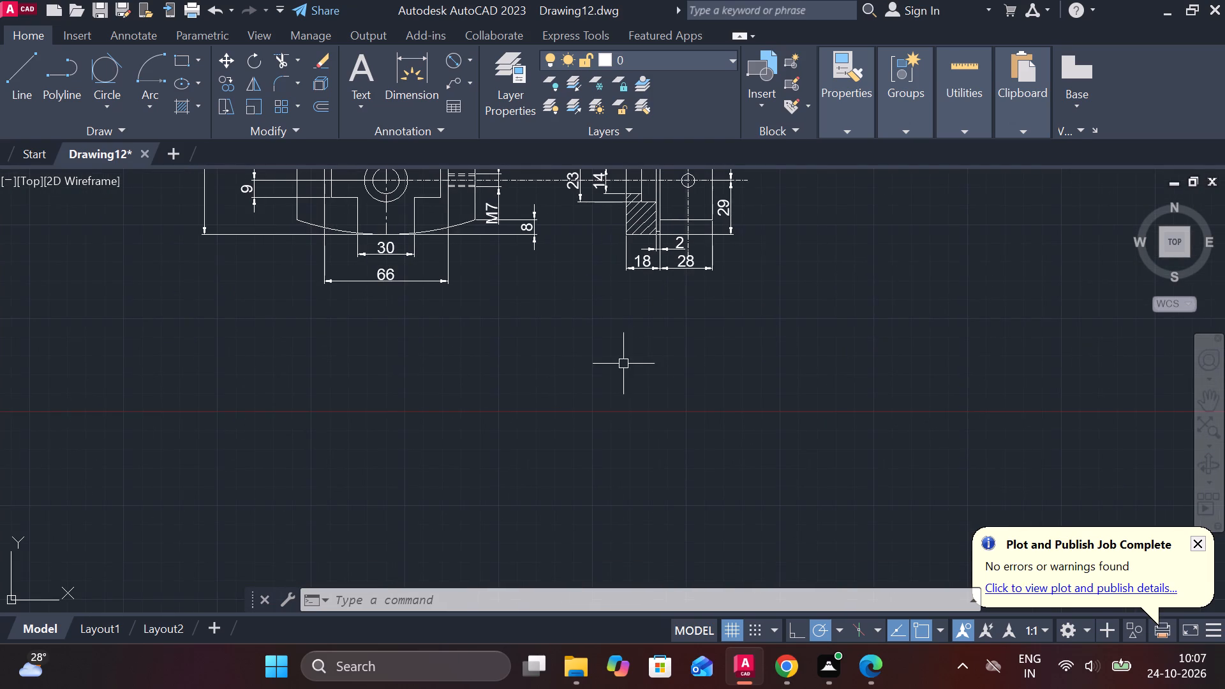
middle_drag(470, 406, 494, 358)
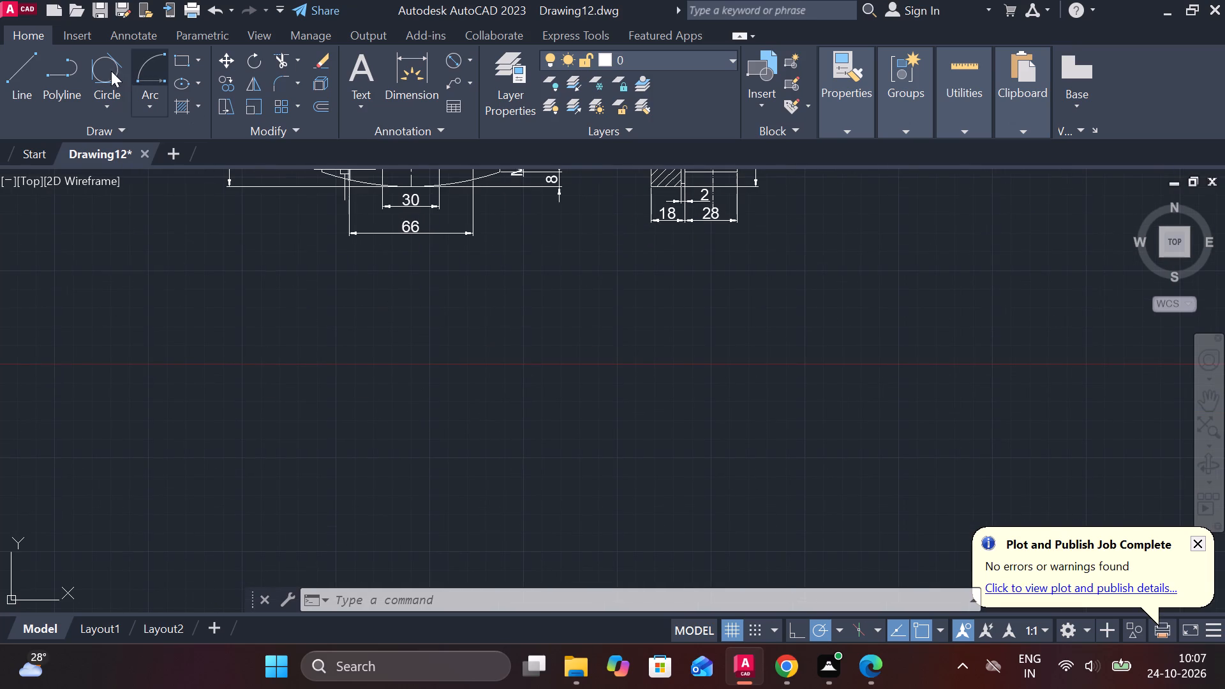
click(33, 65)
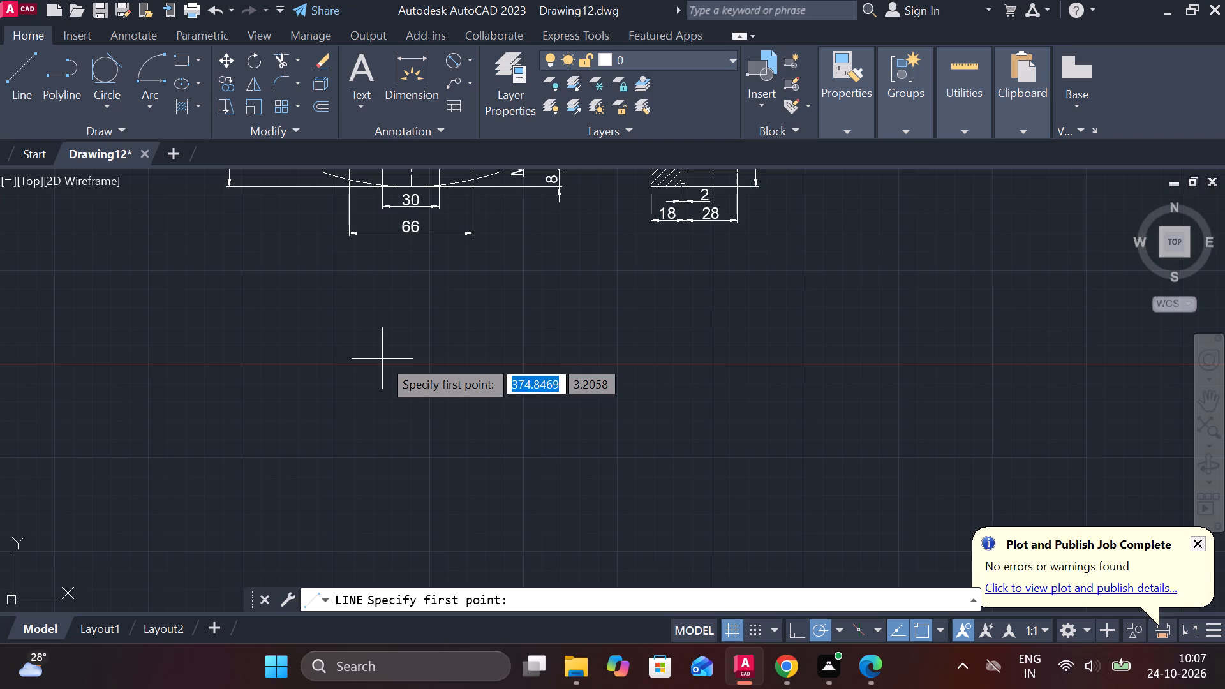
click(385, 344)
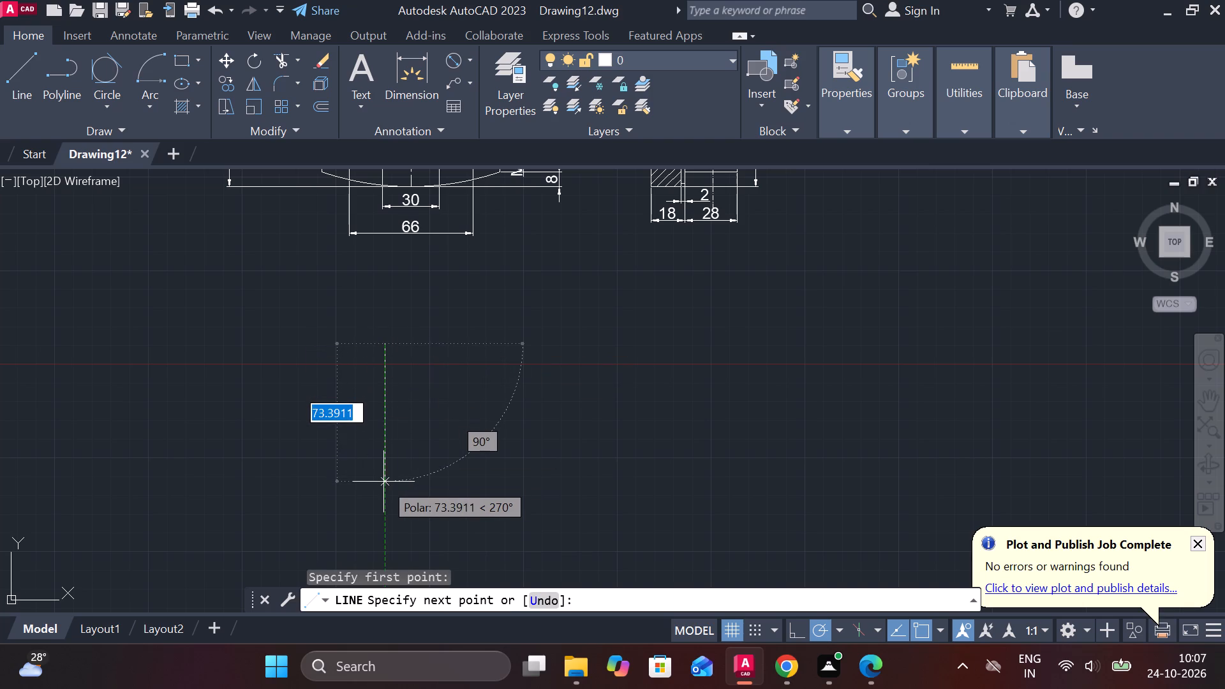
text(96)
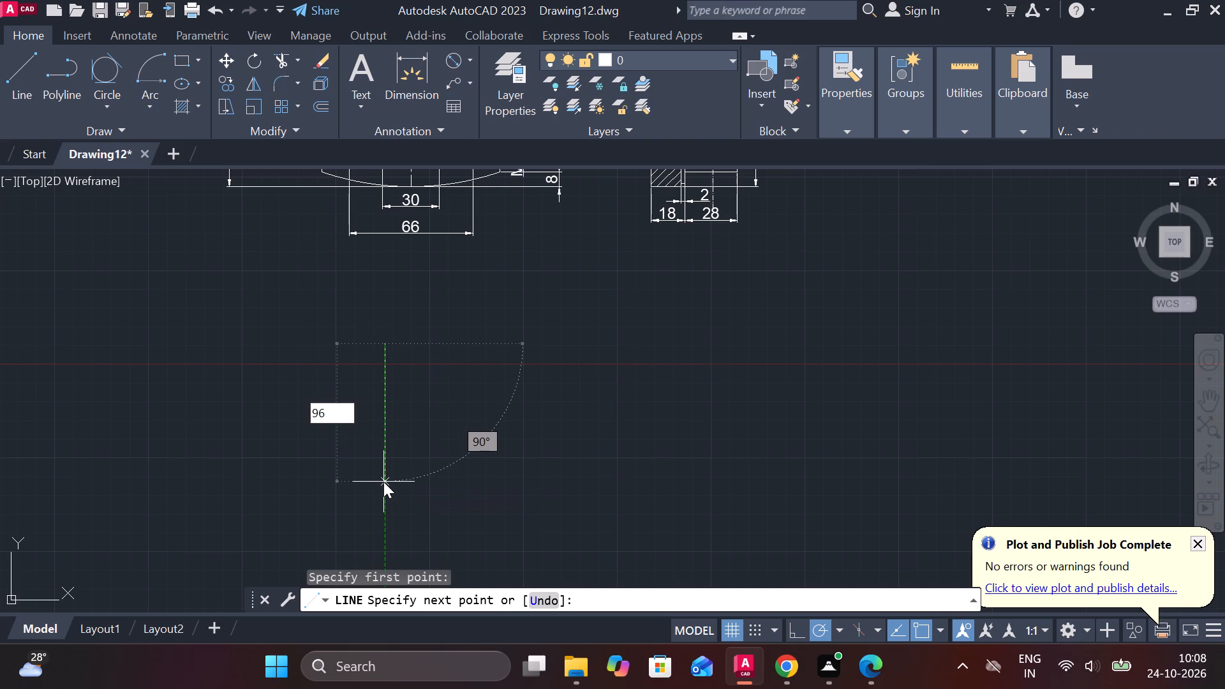
key(Return)
middle_drag(462, 452, 431, 394)
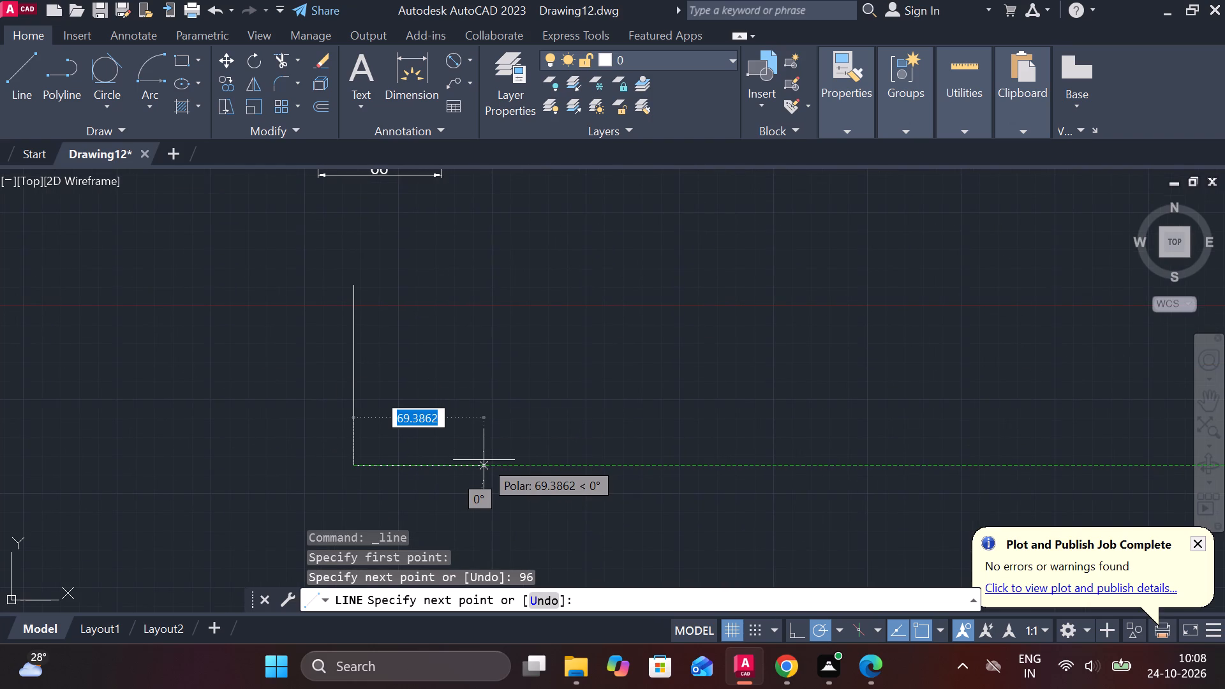
text(66)
key(Return)
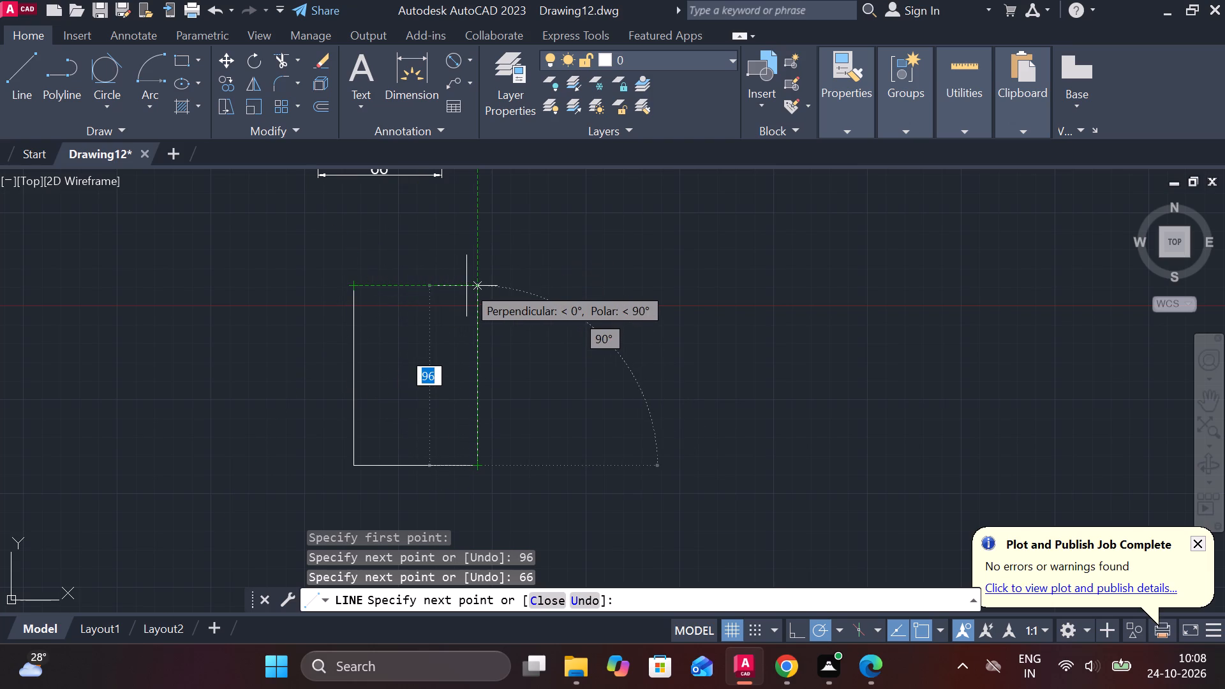
click(468, 285)
click(357, 288)
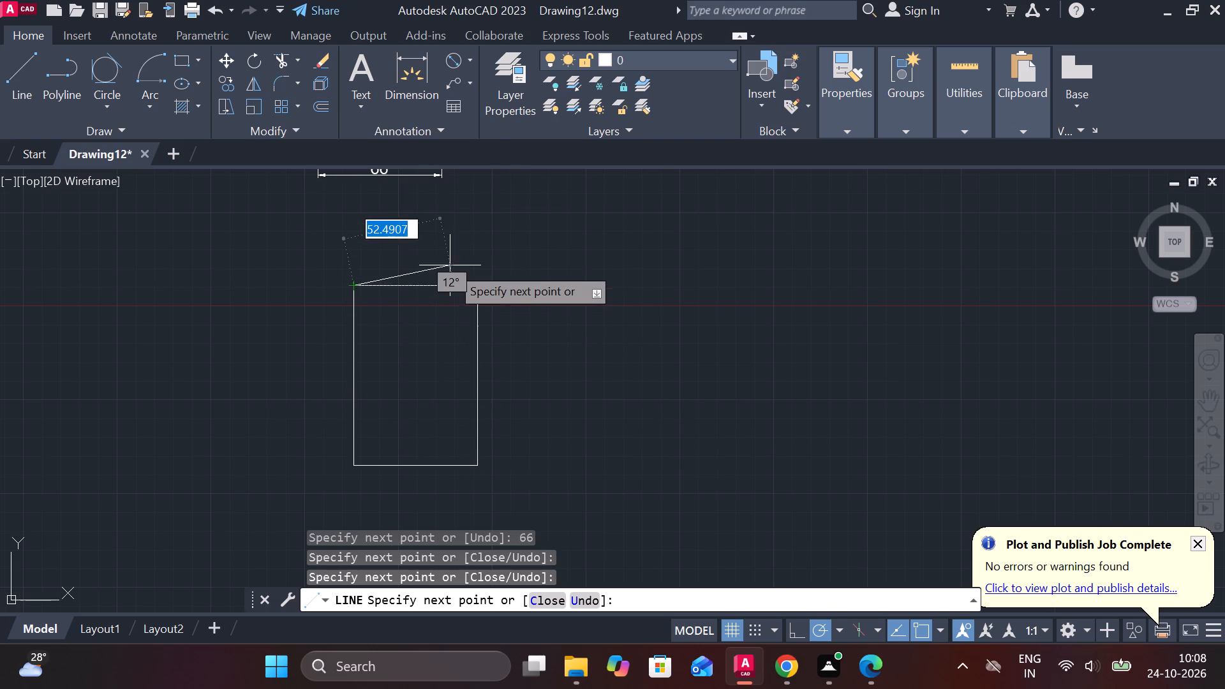
click(450, 265)
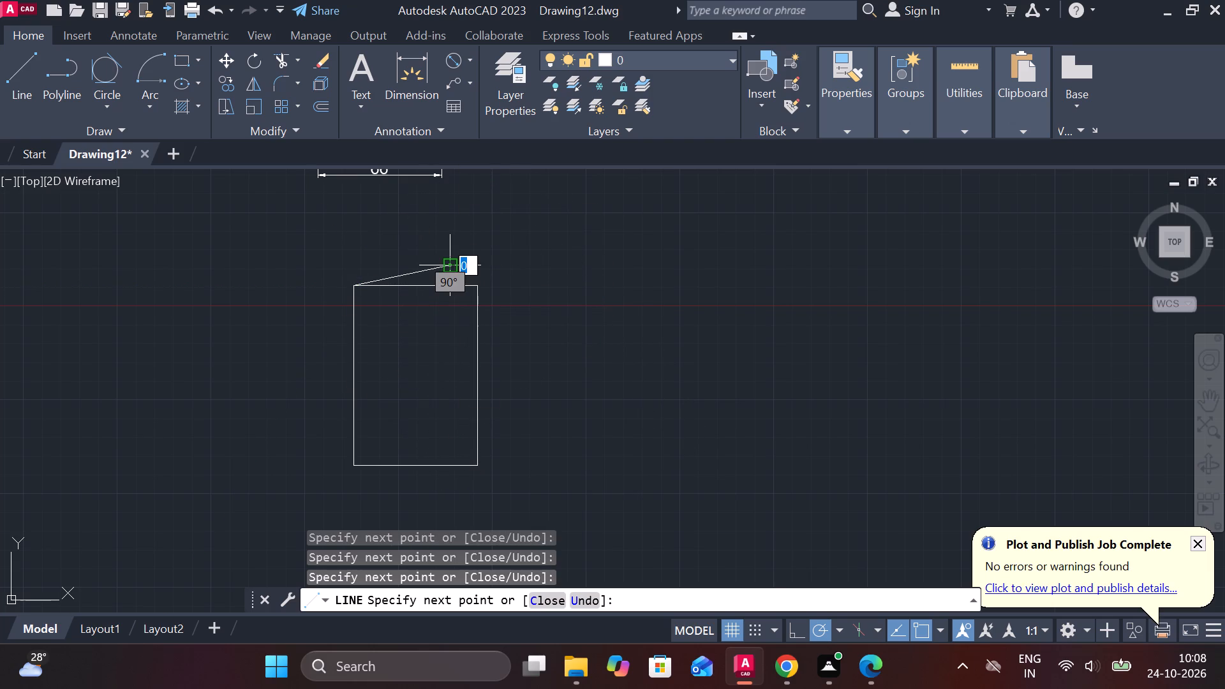
key(Escape)
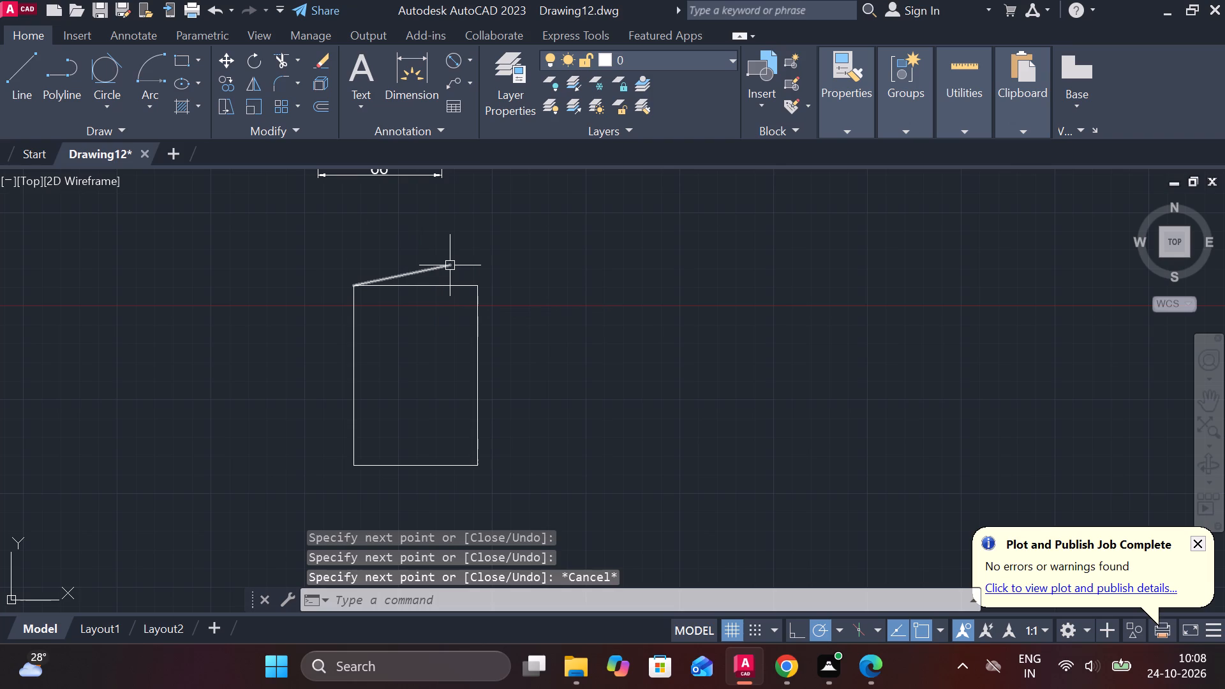
Erase the stray slanted line starting at the new rectangle's upper-left corner.
click(450, 265)
key(e)
key(Return)
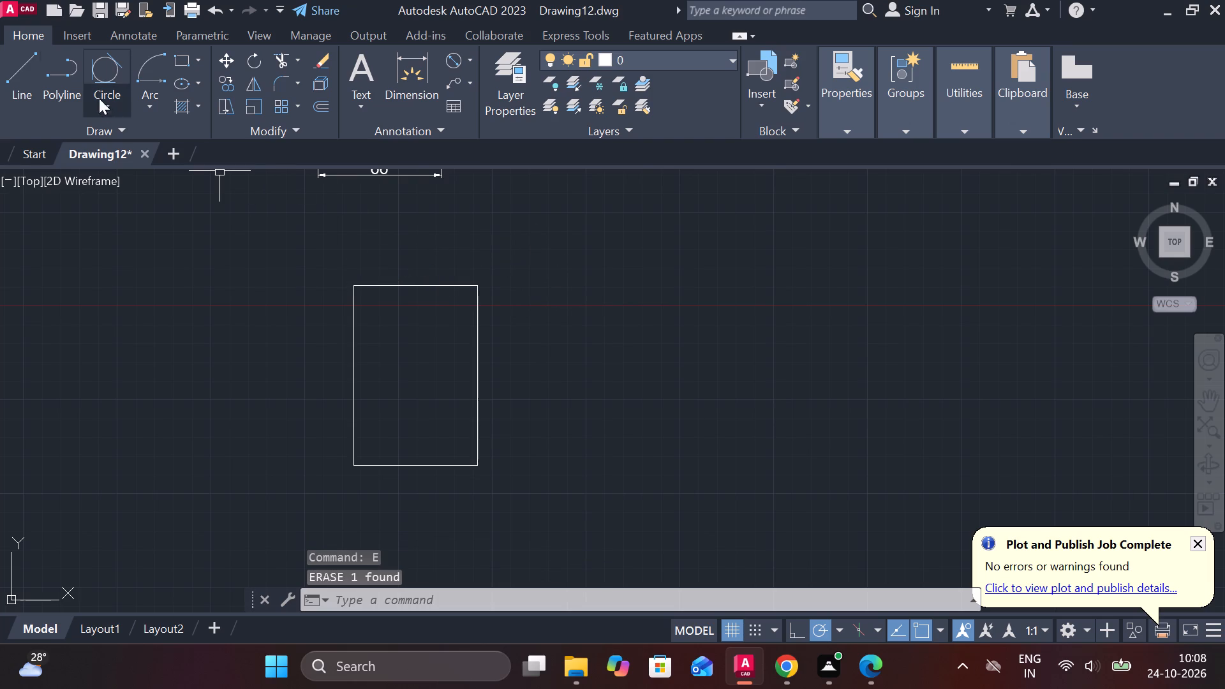
Offset the rectangle's bottom edge 3 upward, inside the rectangle.
click(15, 67)
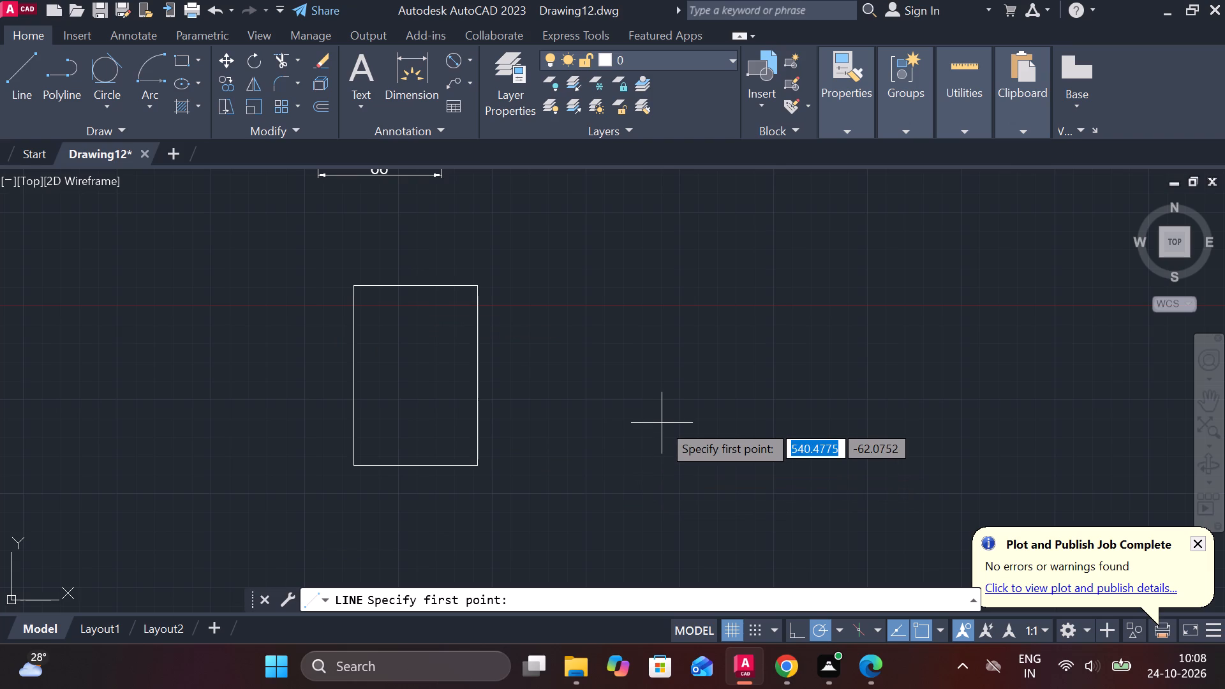
key(Escape)
key(o)
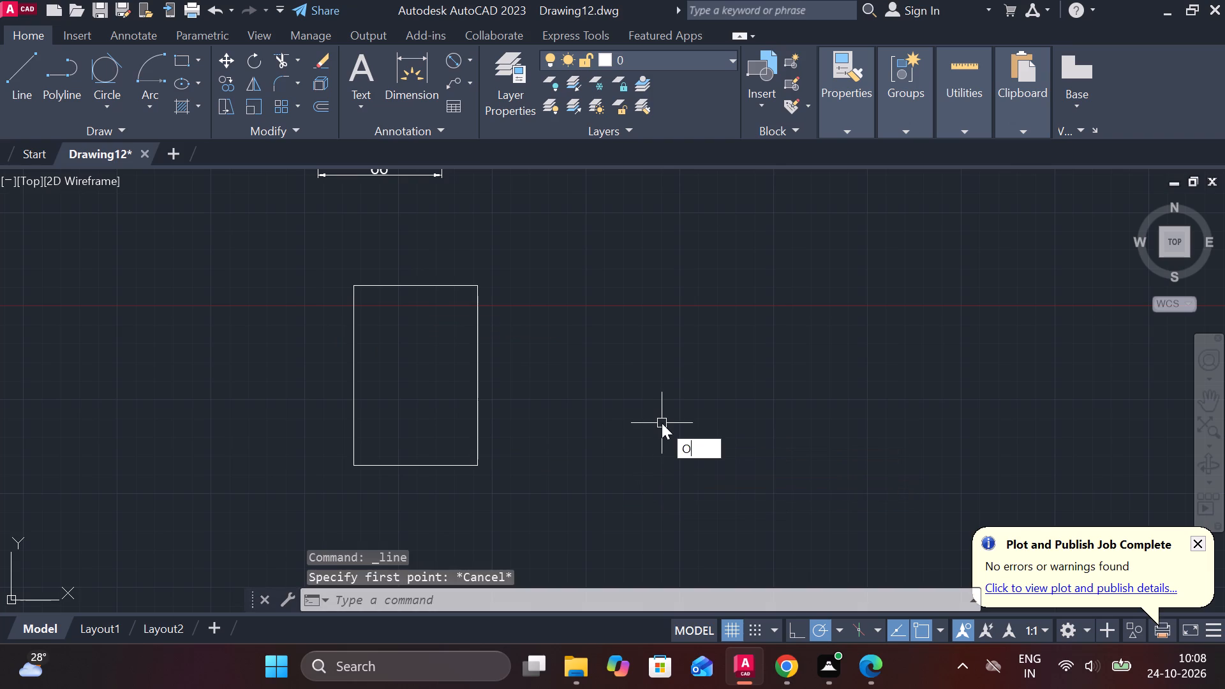
key(Return)
key(Return)
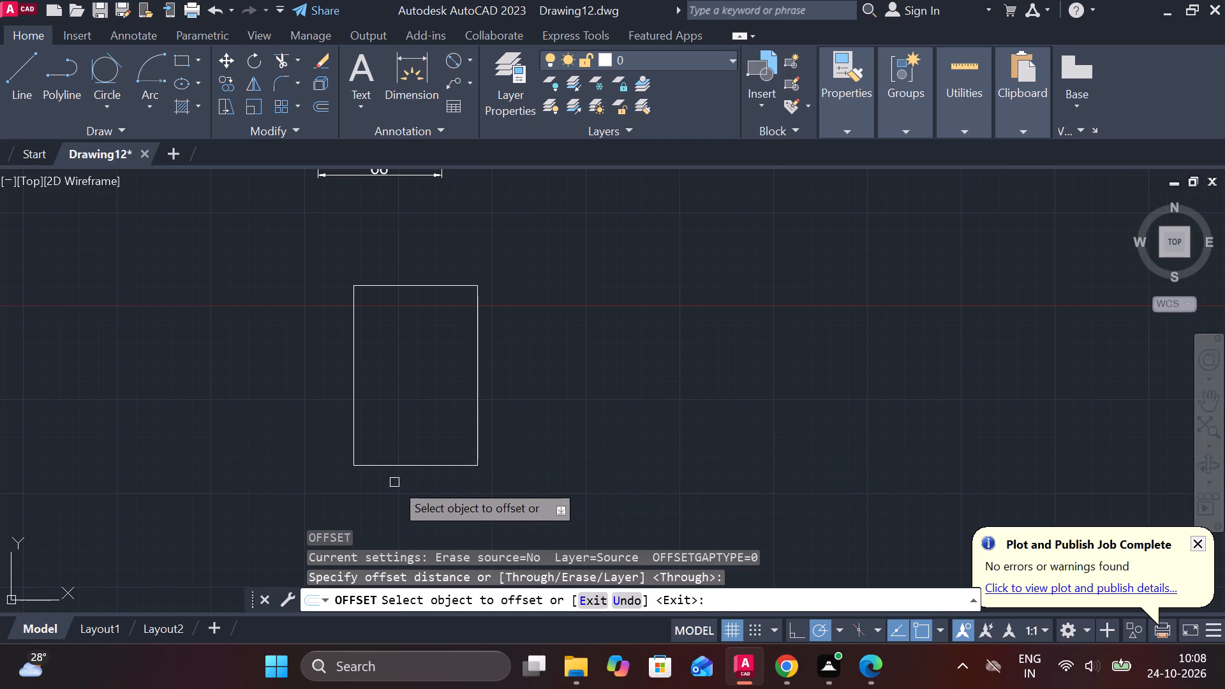
click(402, 467)
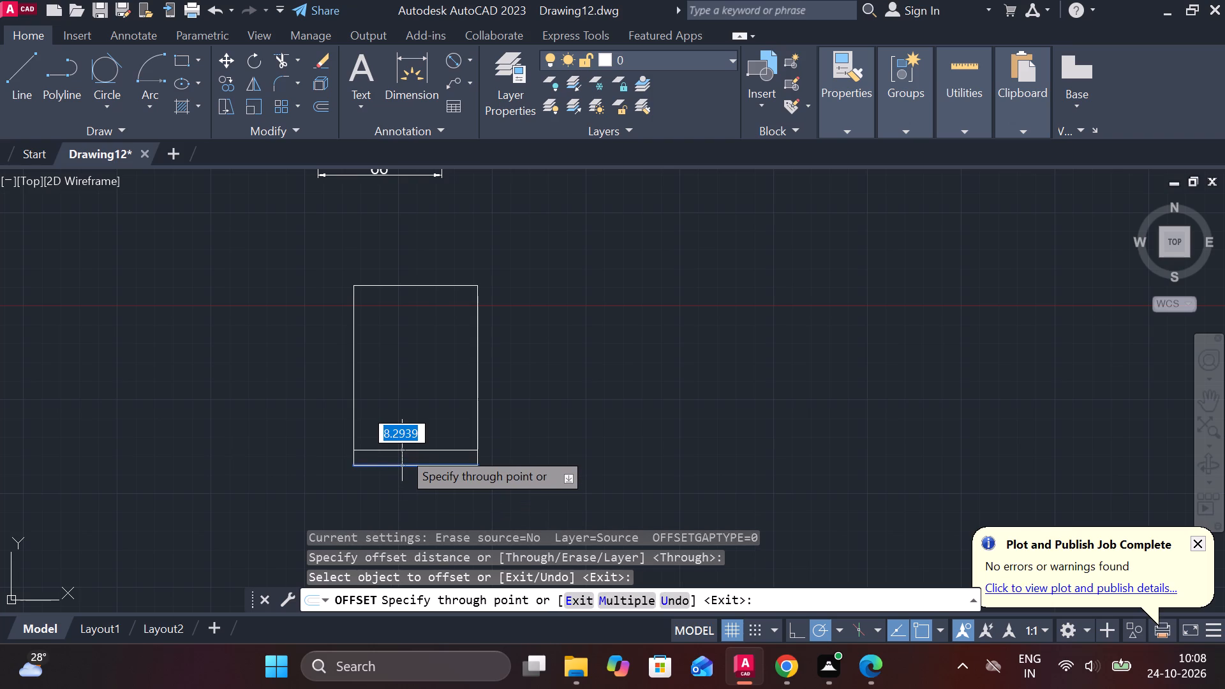
key(3)
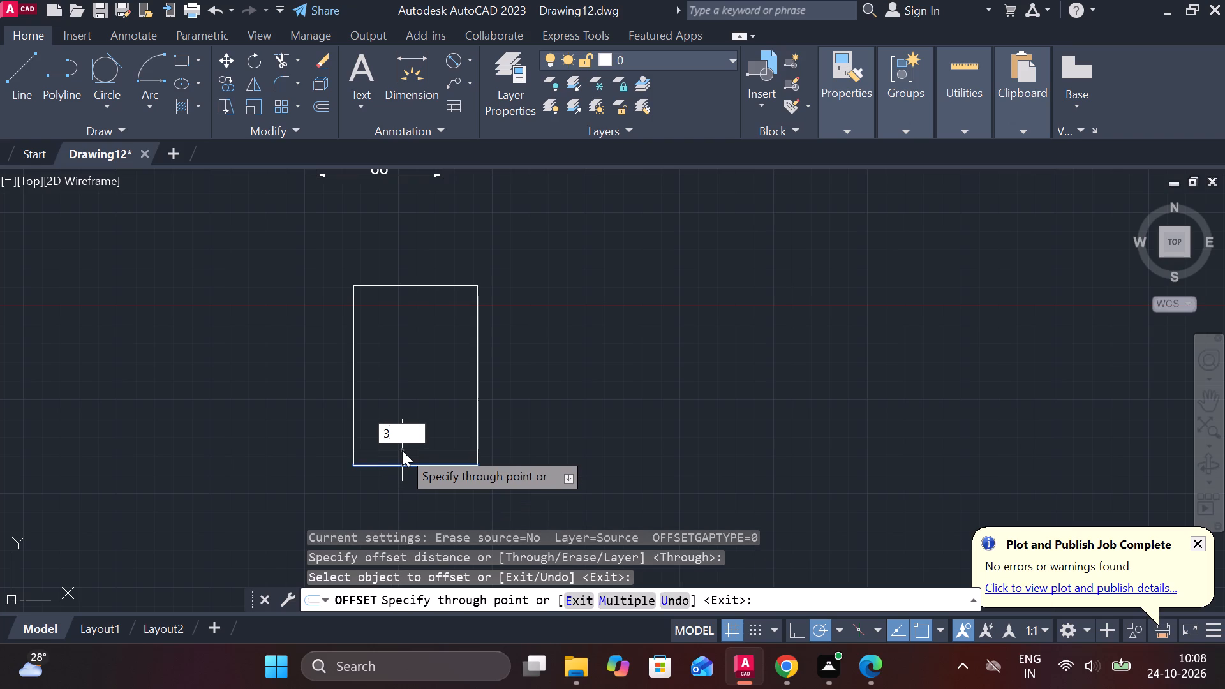
key(Return)
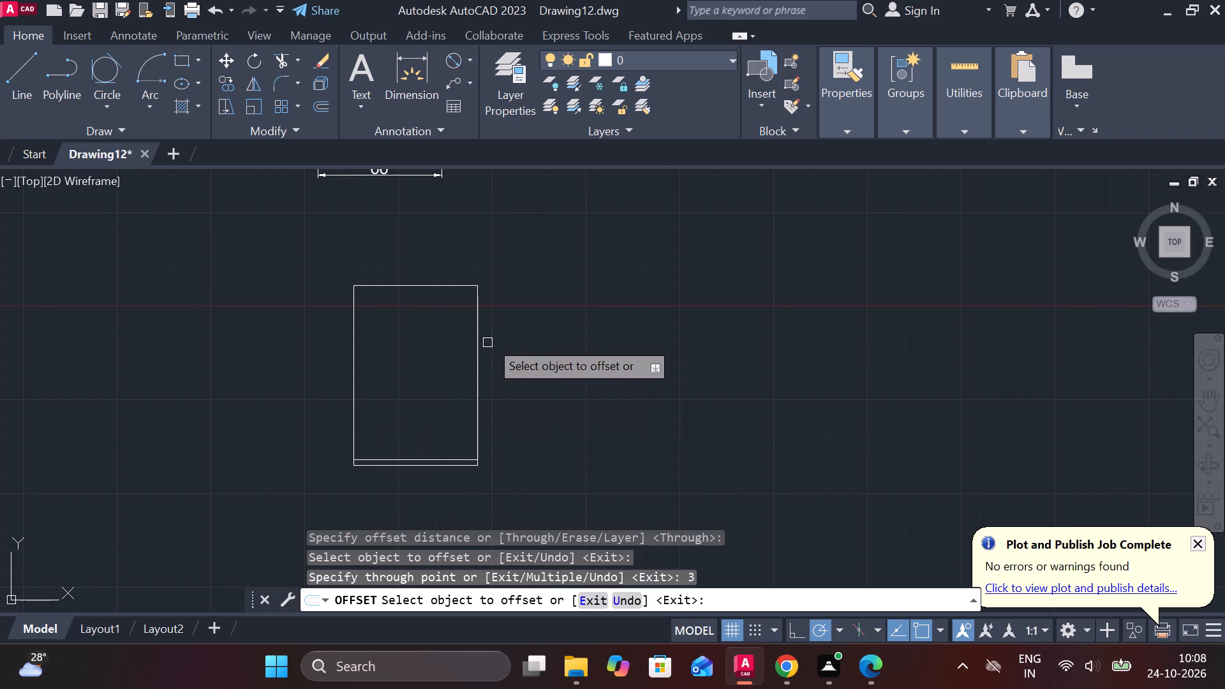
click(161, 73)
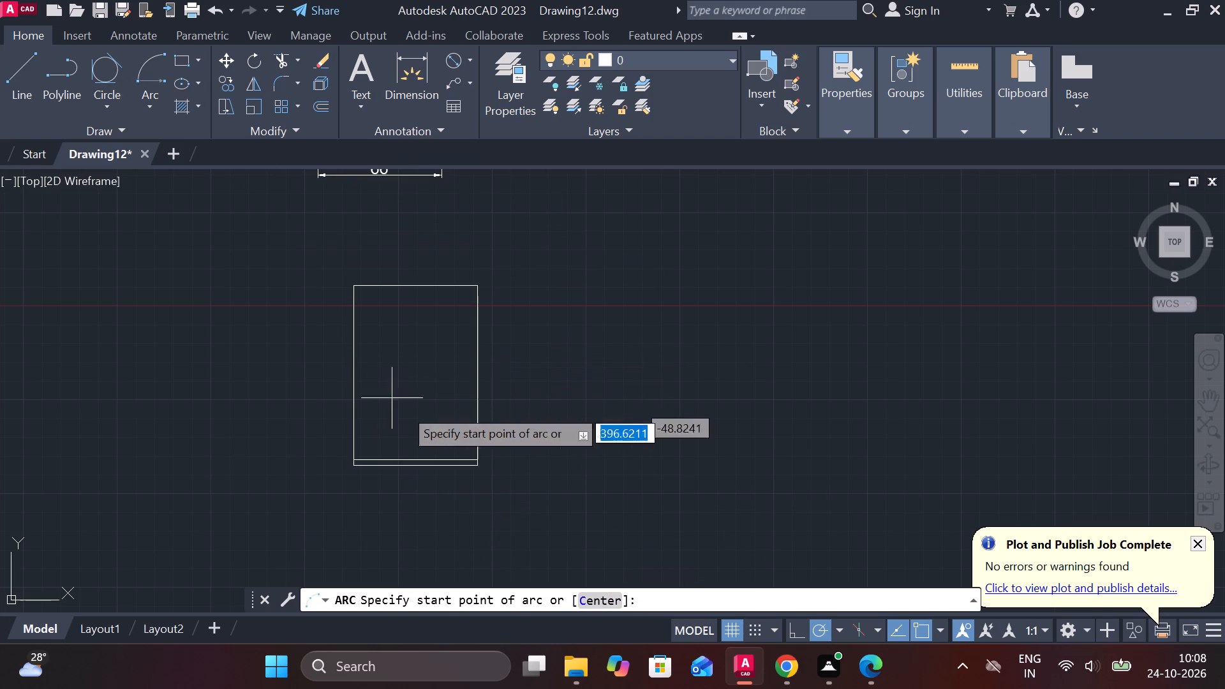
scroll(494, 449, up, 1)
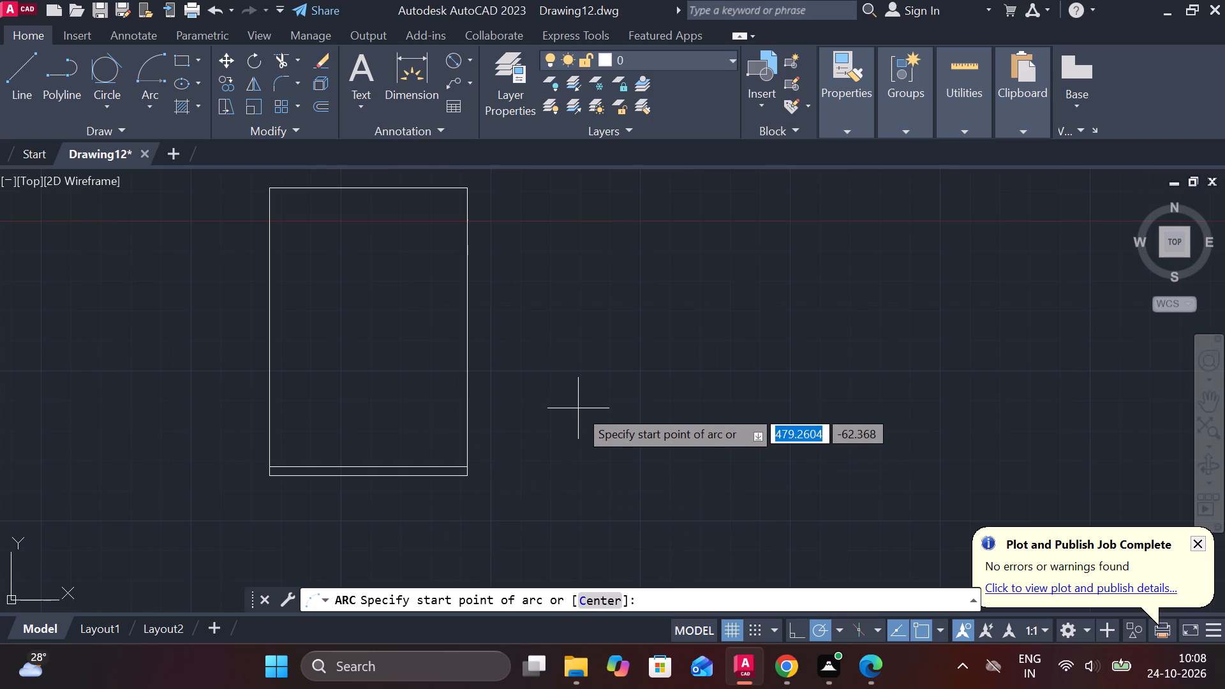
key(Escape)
Draw a short vertical line joining the midpoints of the offset line and the rectangle's bottom edge.
key(l)
key(Return)
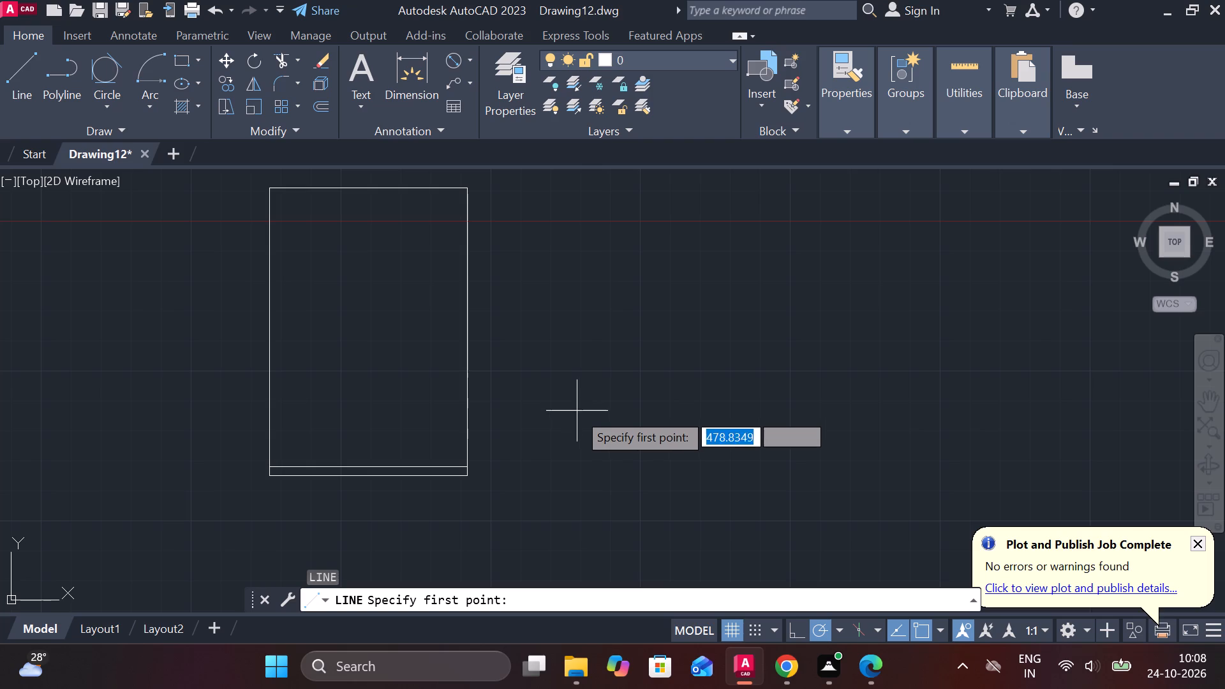
click(369, 465)
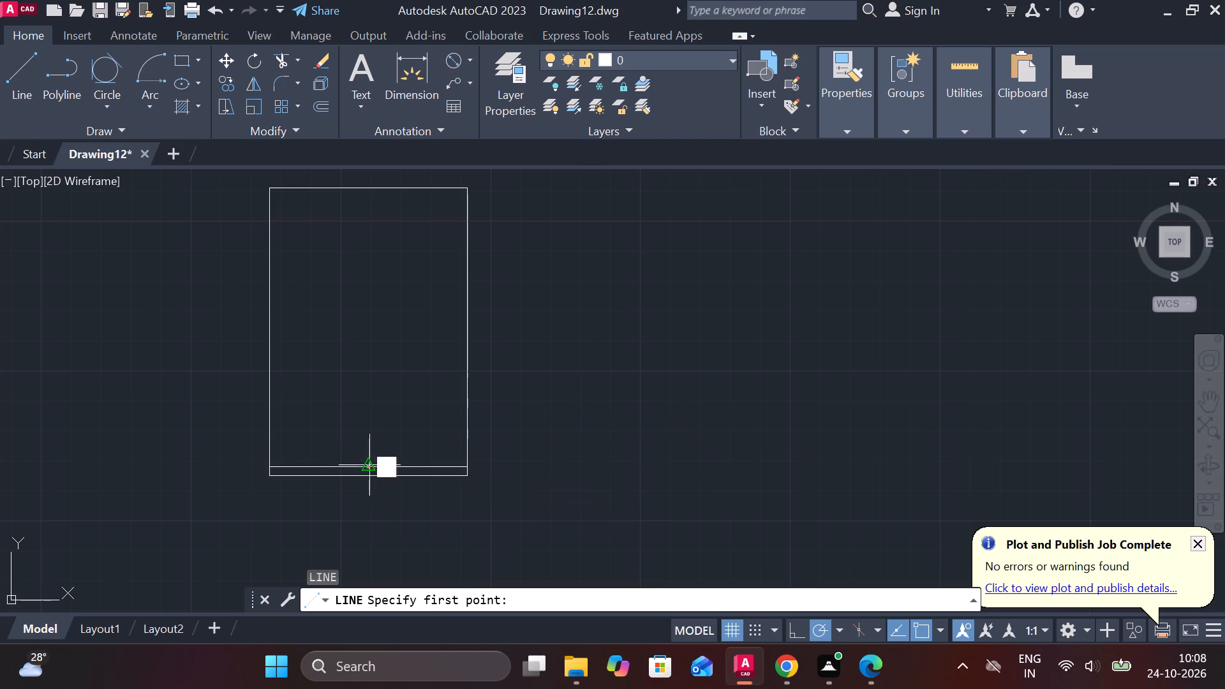
click(369, 475)
key(Escape)
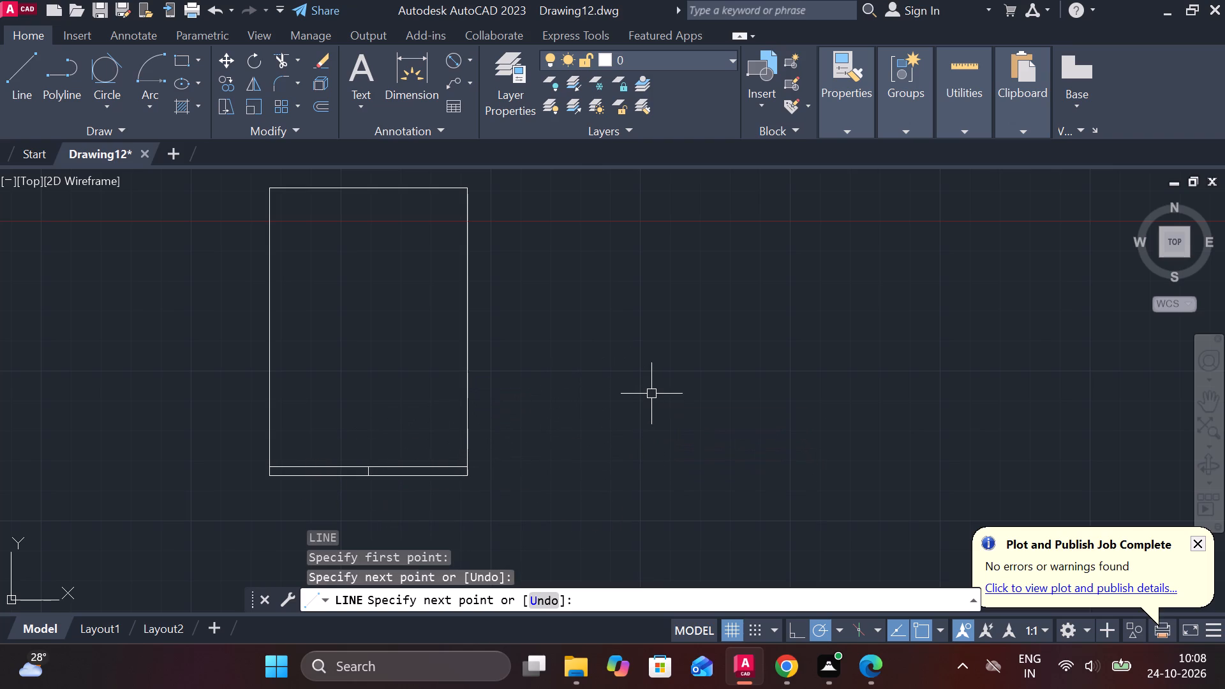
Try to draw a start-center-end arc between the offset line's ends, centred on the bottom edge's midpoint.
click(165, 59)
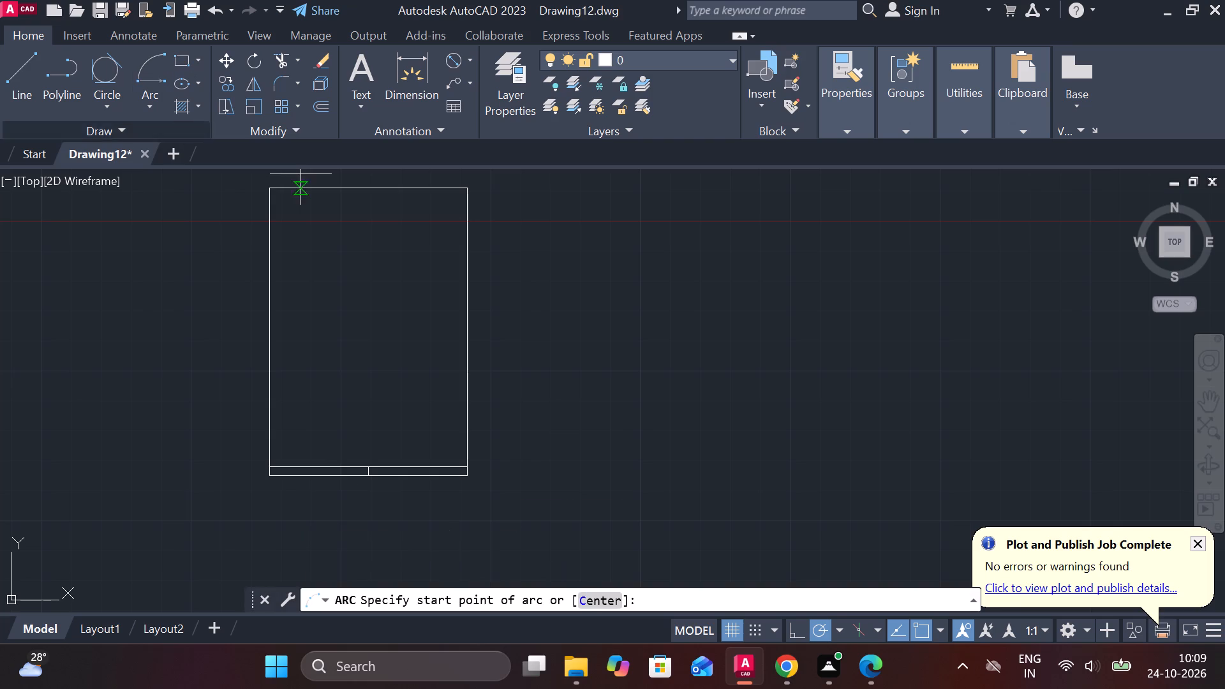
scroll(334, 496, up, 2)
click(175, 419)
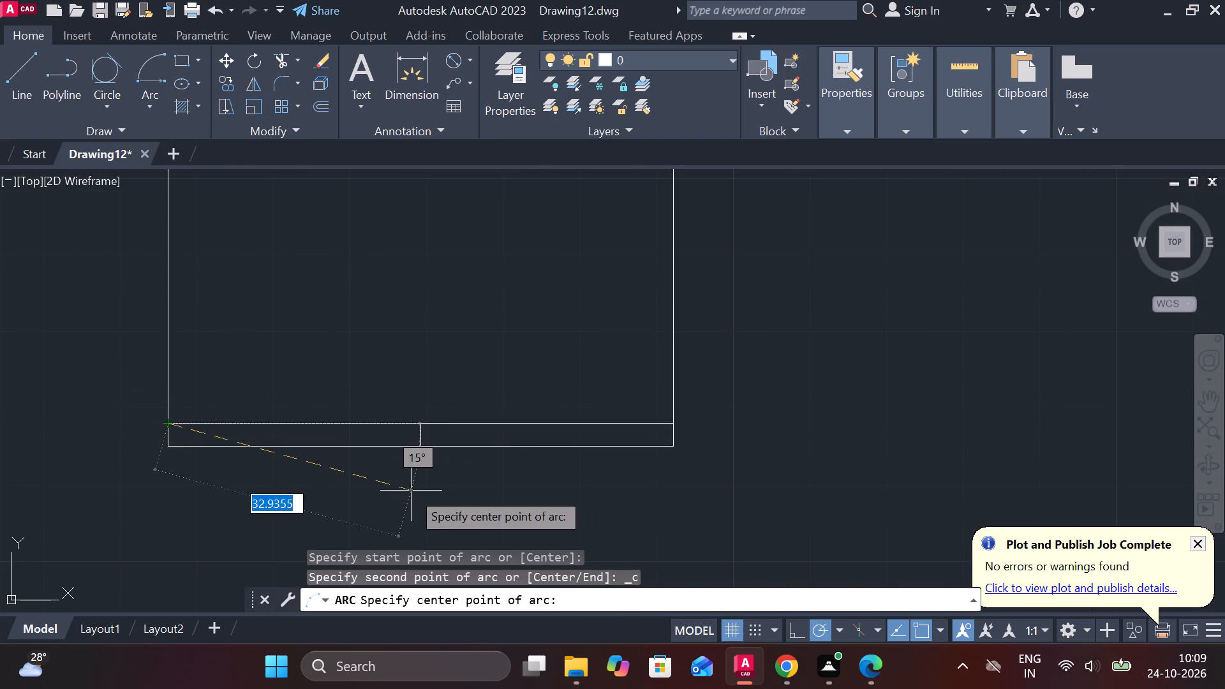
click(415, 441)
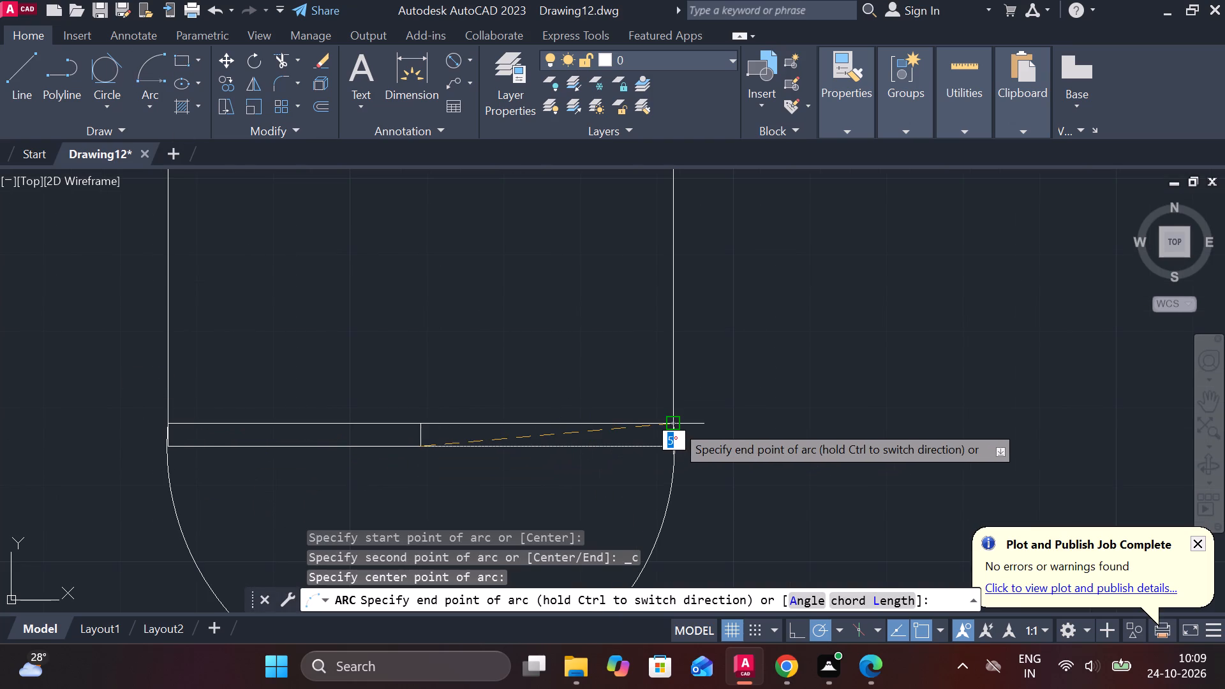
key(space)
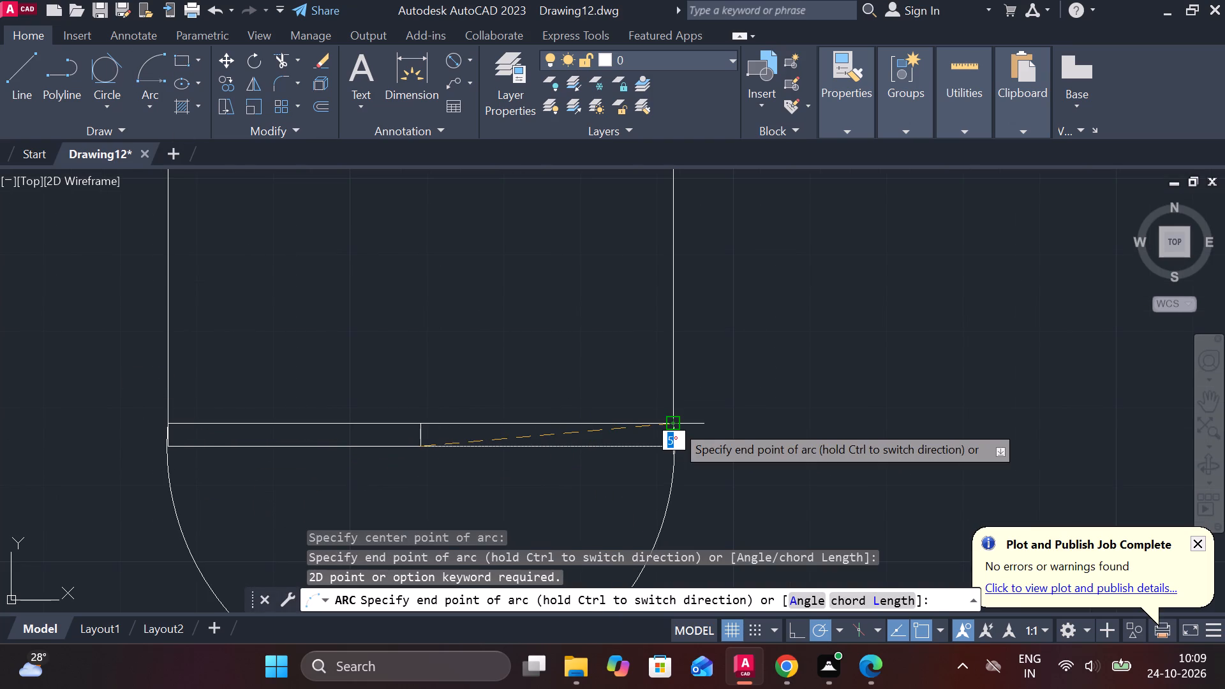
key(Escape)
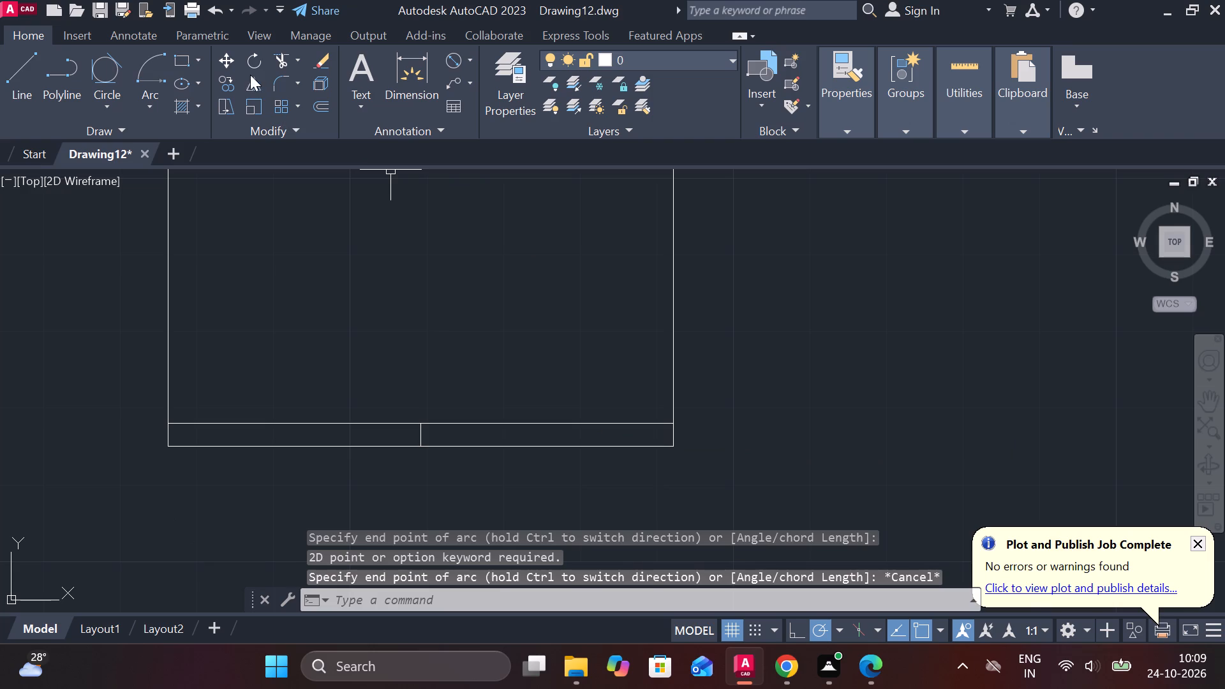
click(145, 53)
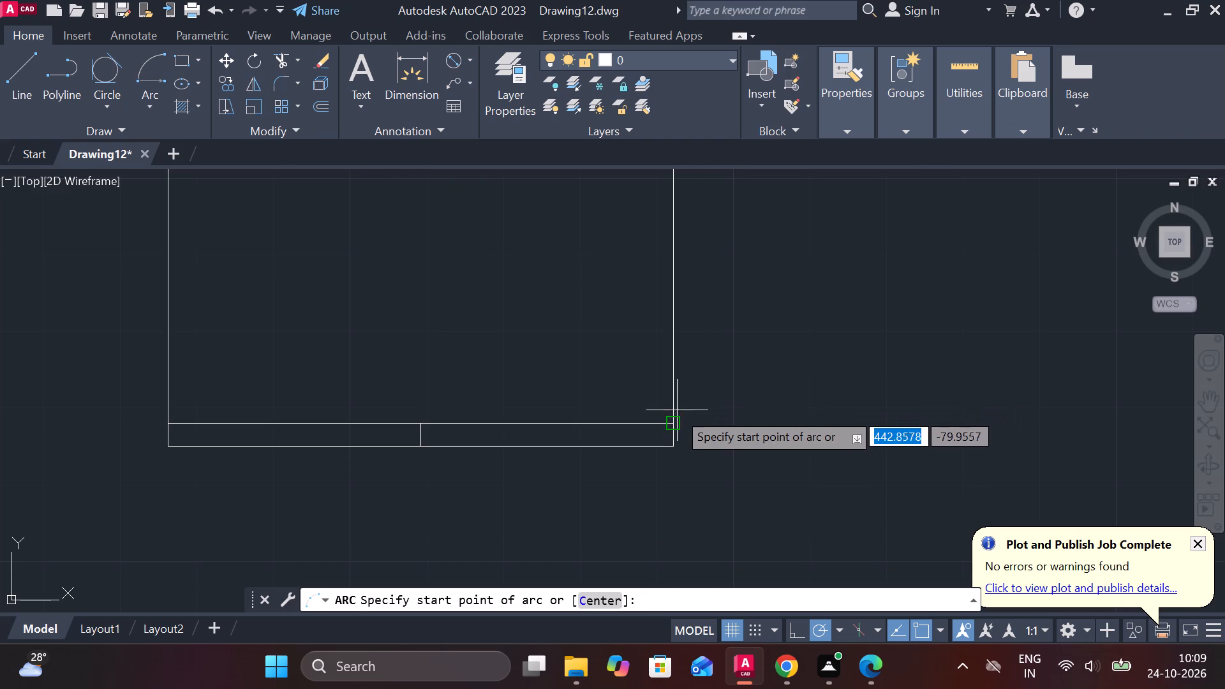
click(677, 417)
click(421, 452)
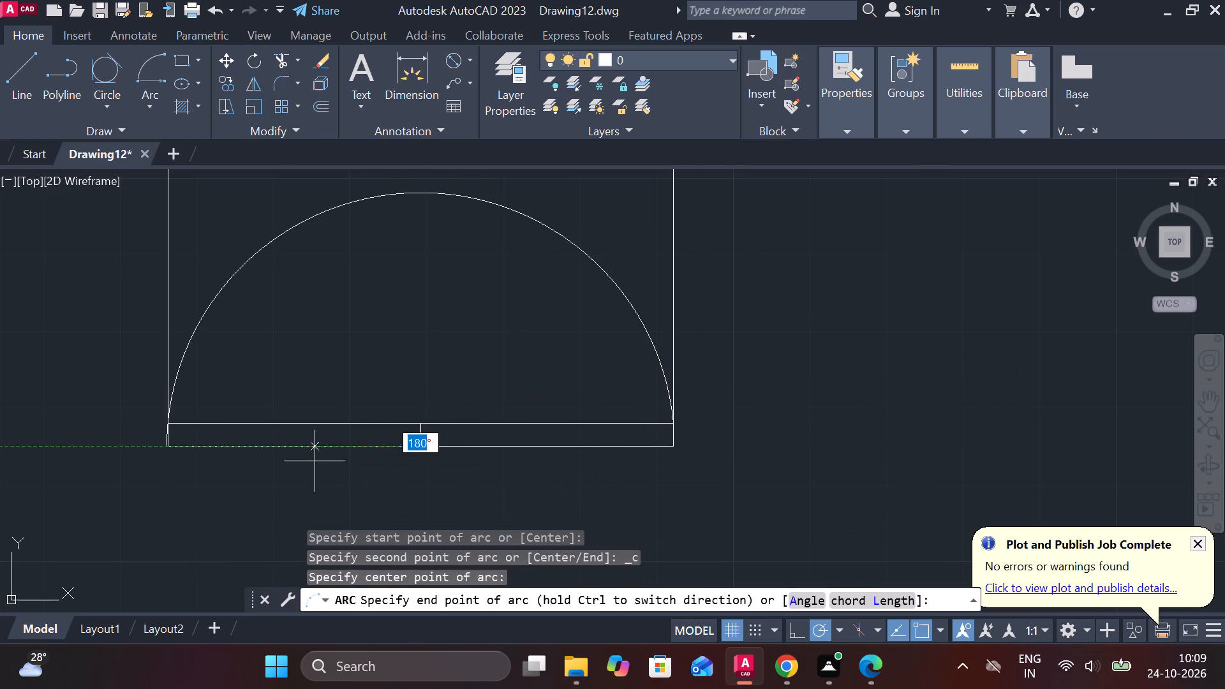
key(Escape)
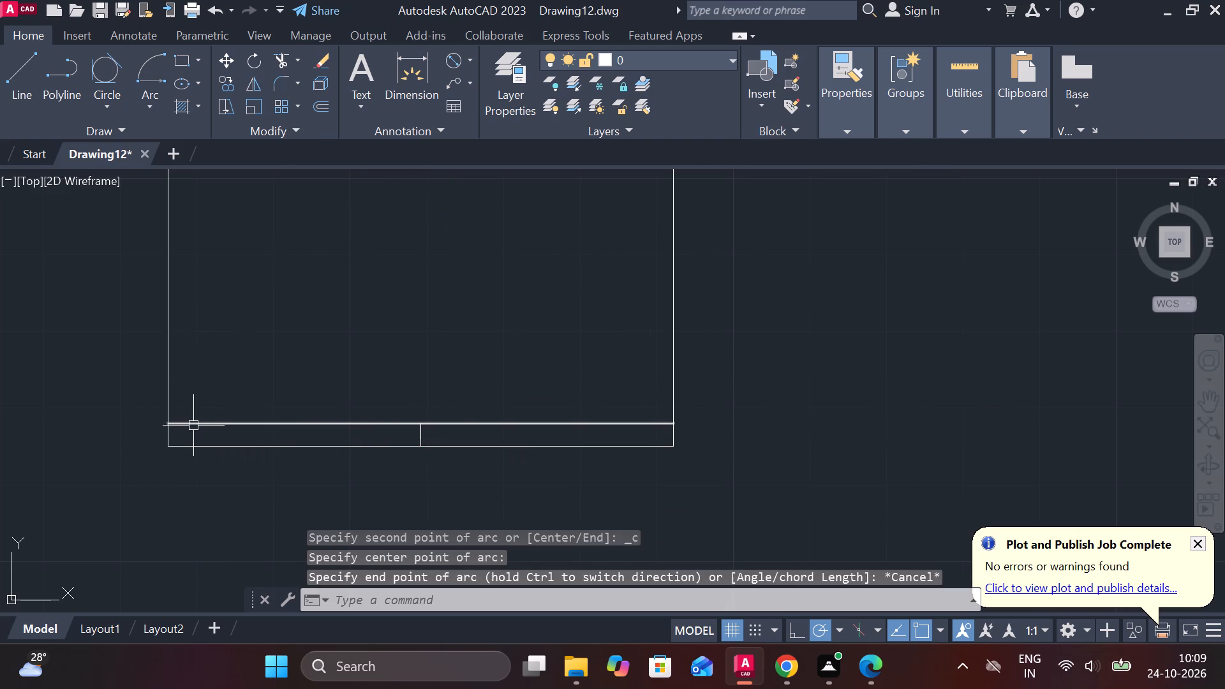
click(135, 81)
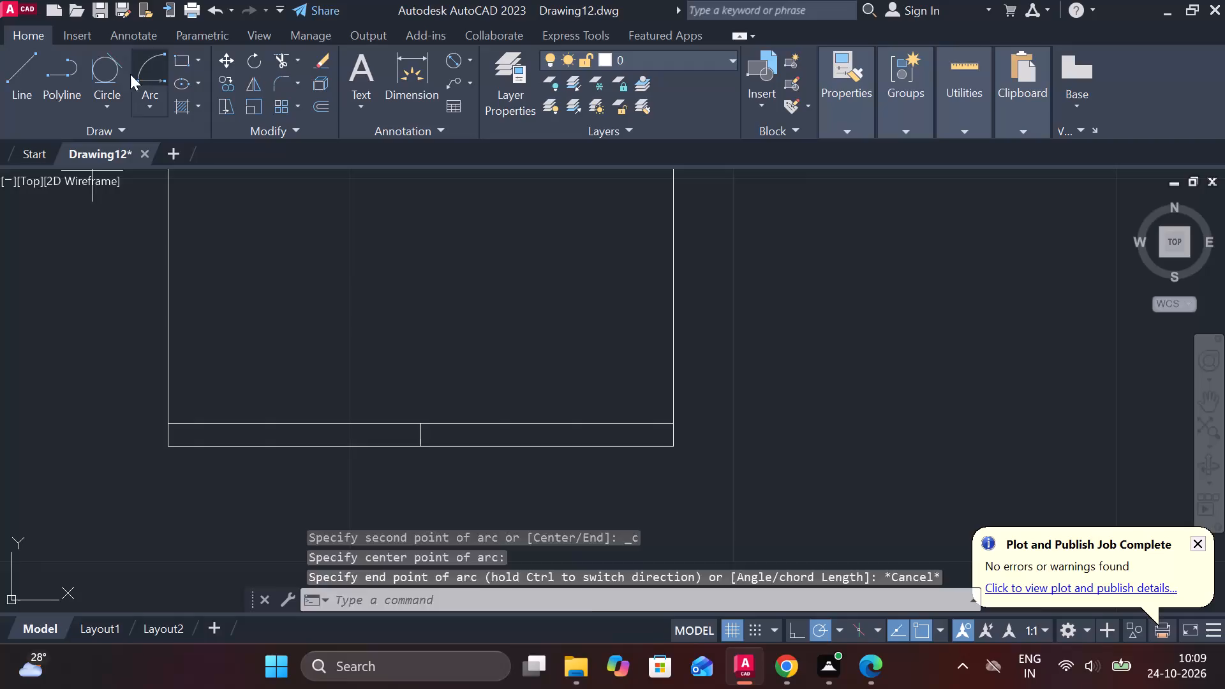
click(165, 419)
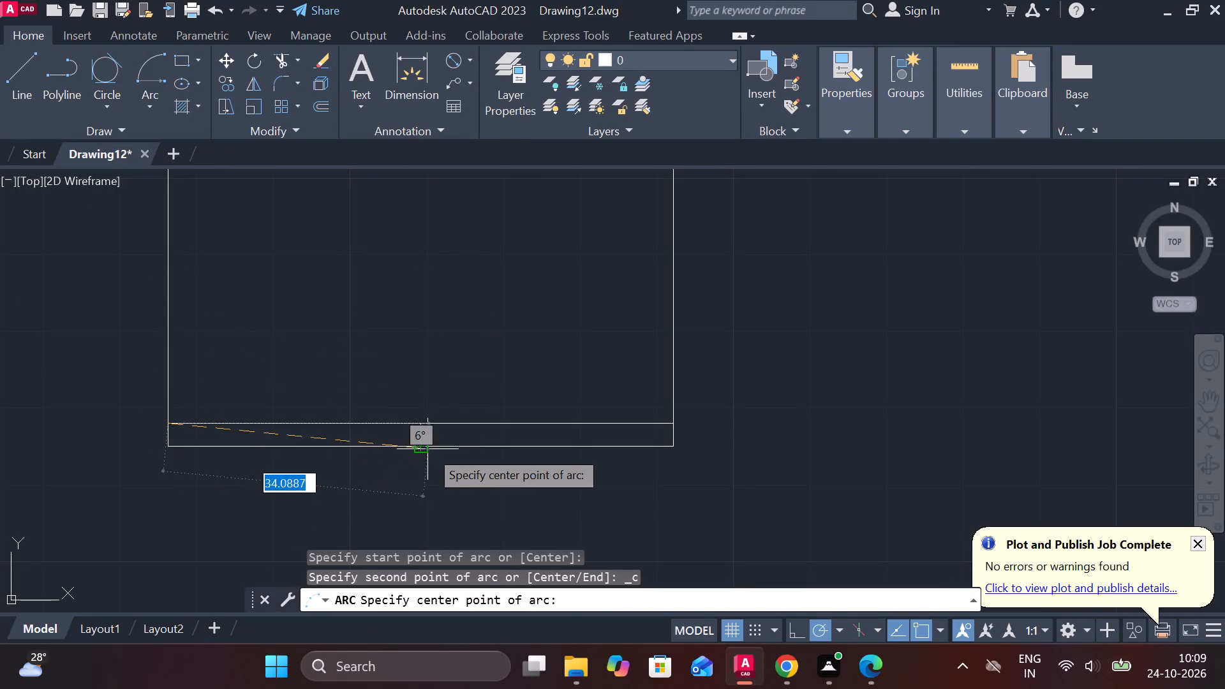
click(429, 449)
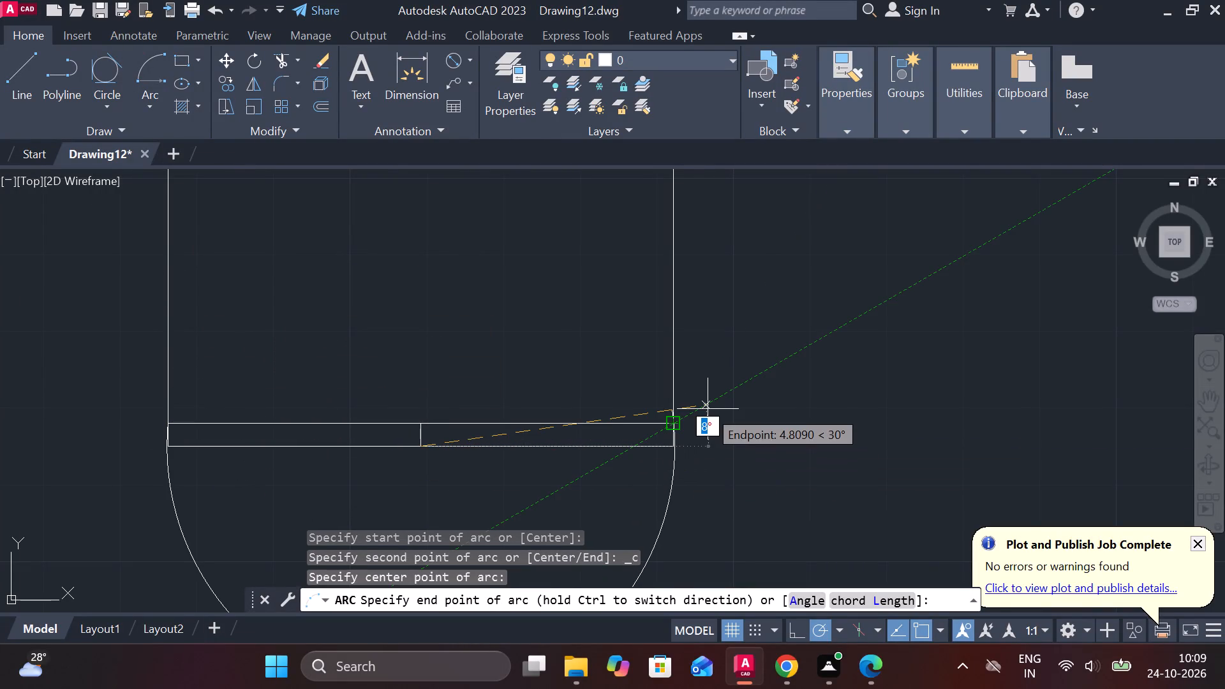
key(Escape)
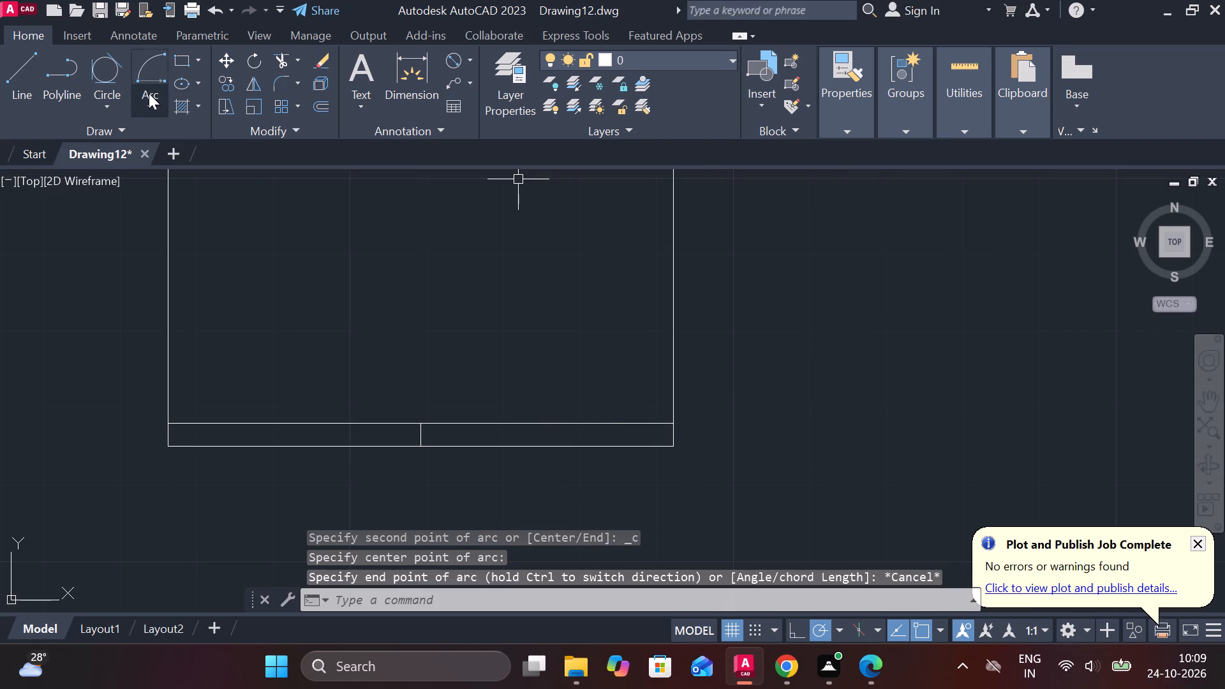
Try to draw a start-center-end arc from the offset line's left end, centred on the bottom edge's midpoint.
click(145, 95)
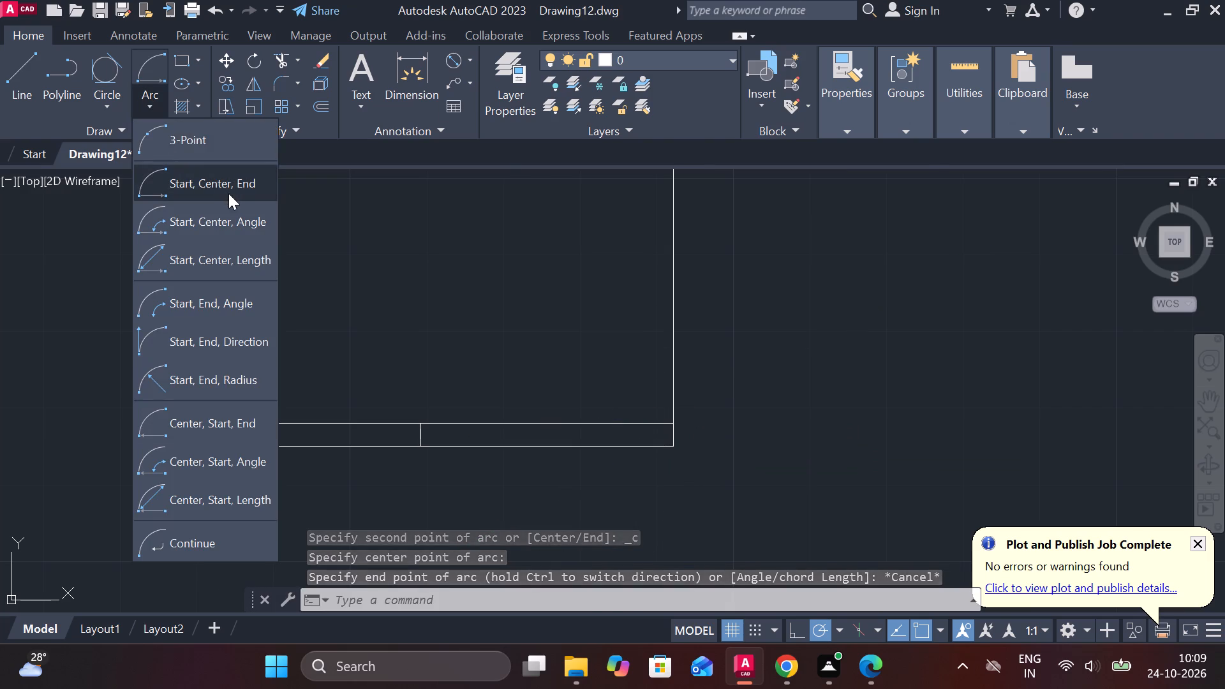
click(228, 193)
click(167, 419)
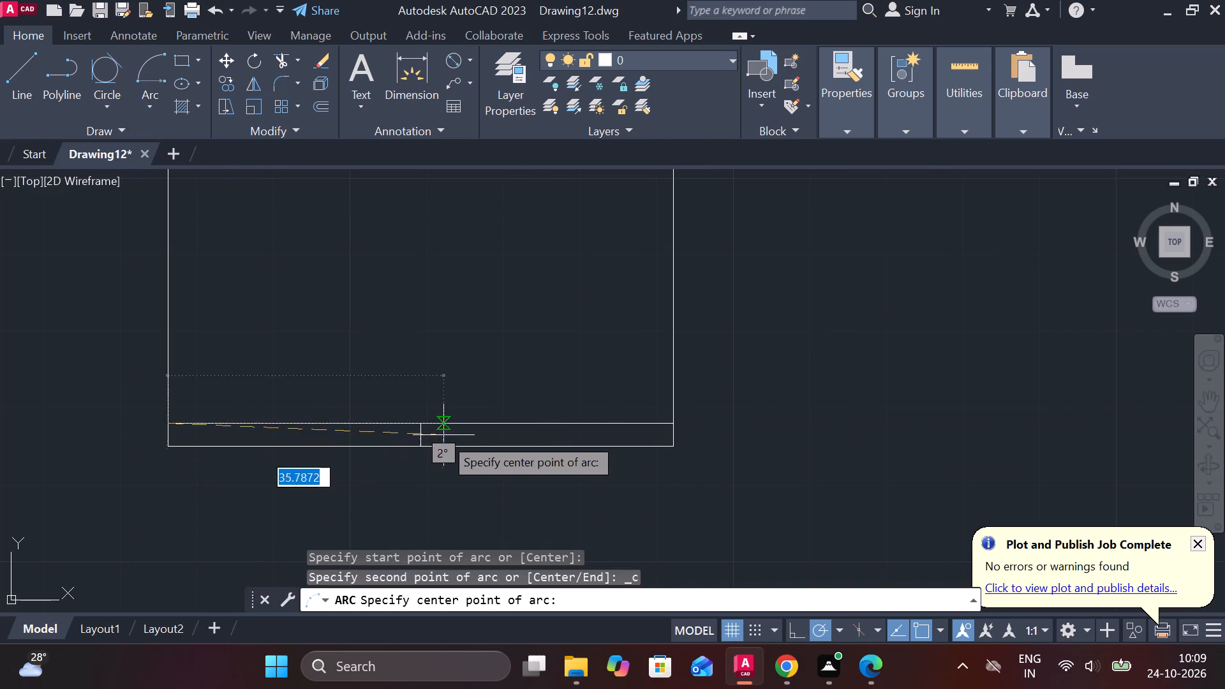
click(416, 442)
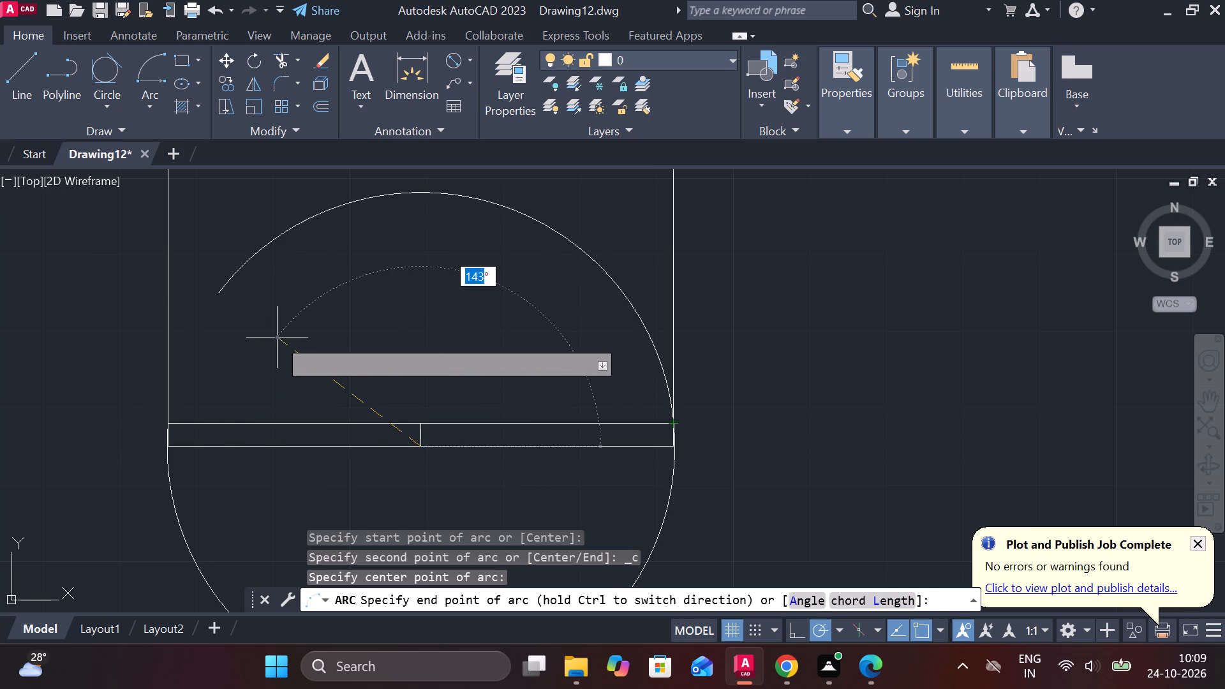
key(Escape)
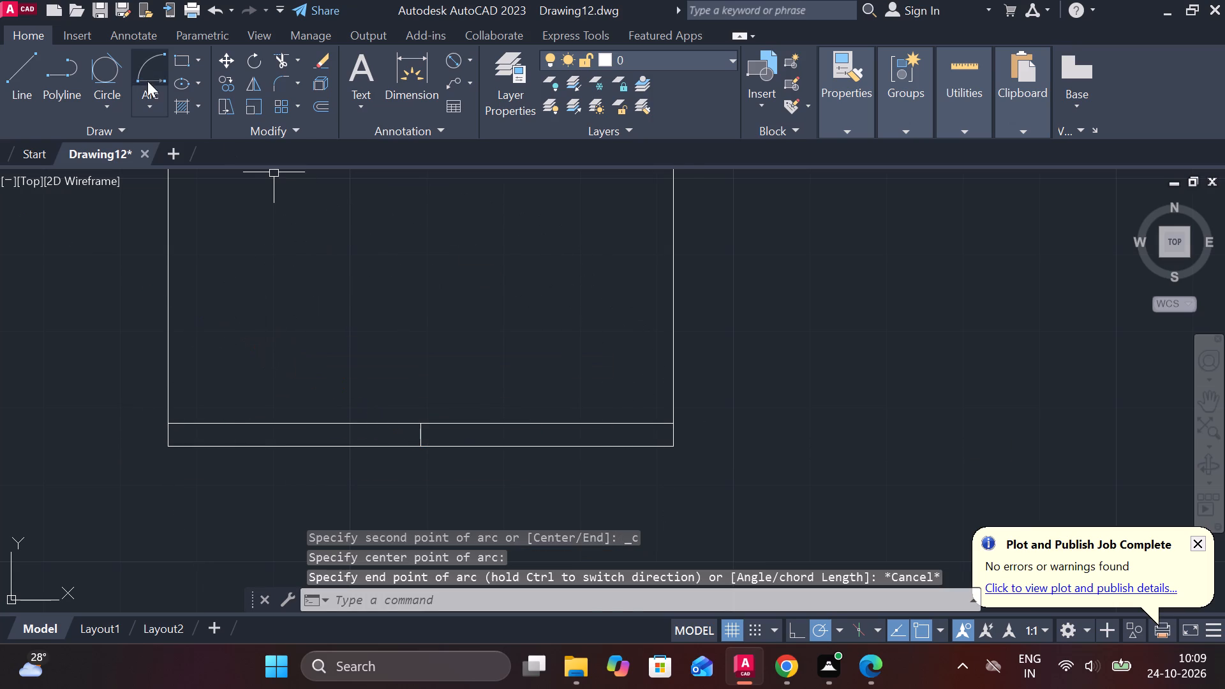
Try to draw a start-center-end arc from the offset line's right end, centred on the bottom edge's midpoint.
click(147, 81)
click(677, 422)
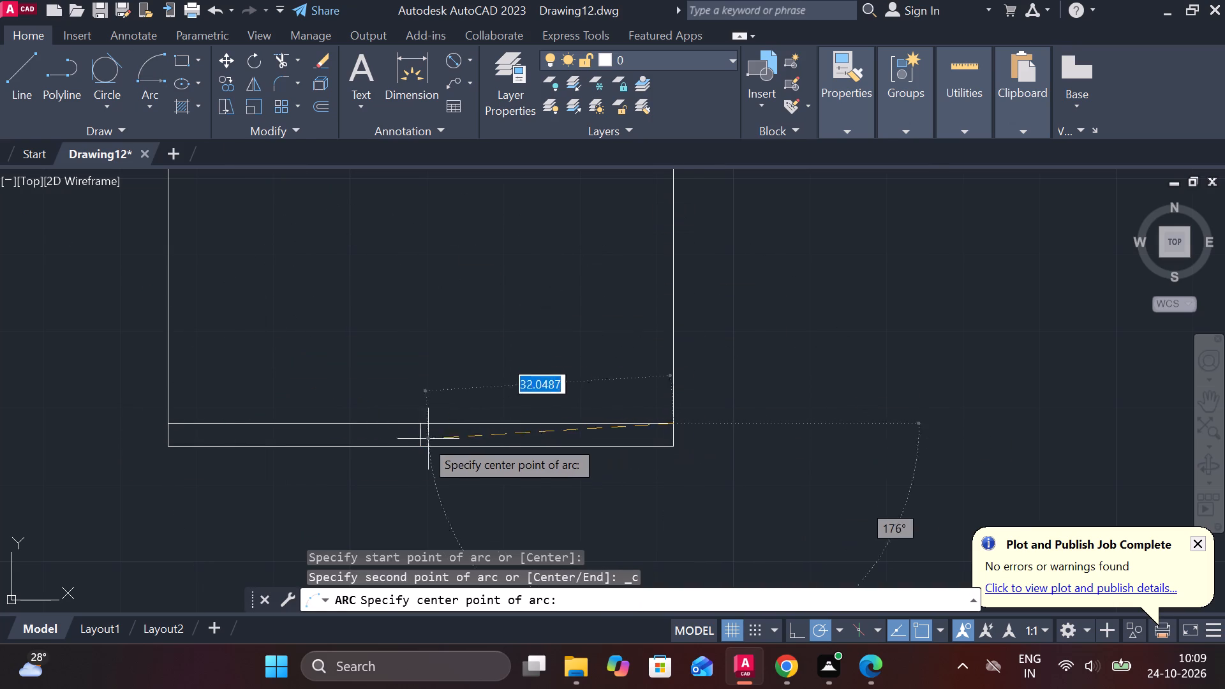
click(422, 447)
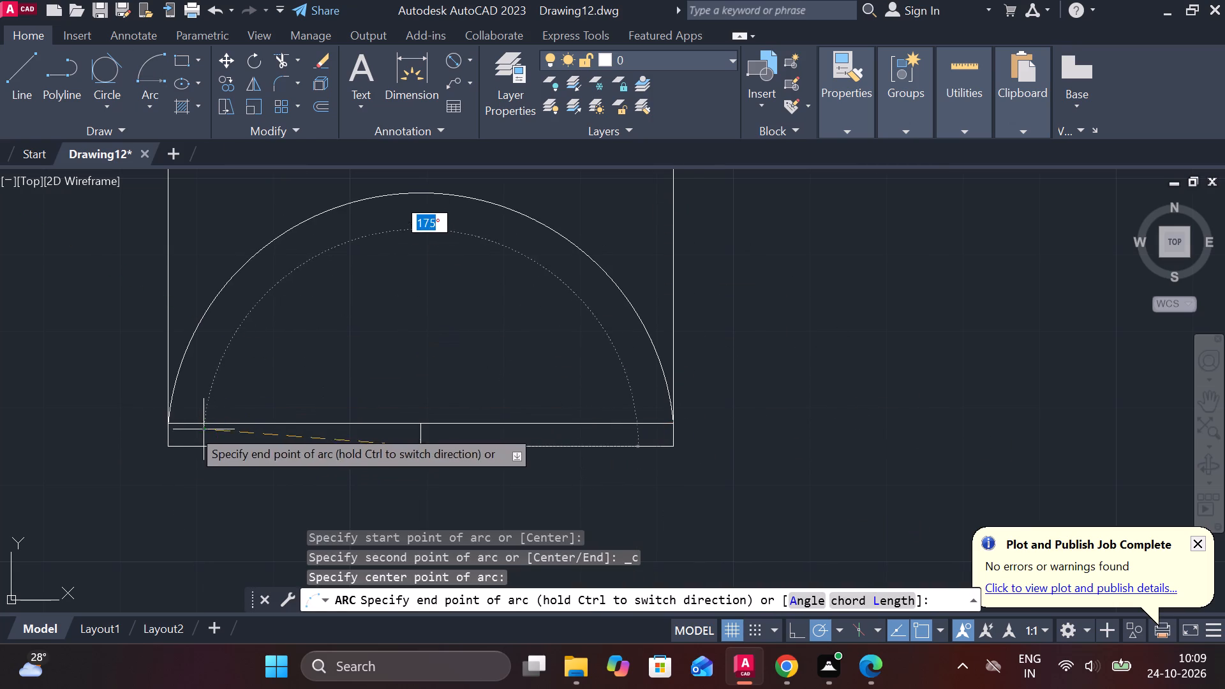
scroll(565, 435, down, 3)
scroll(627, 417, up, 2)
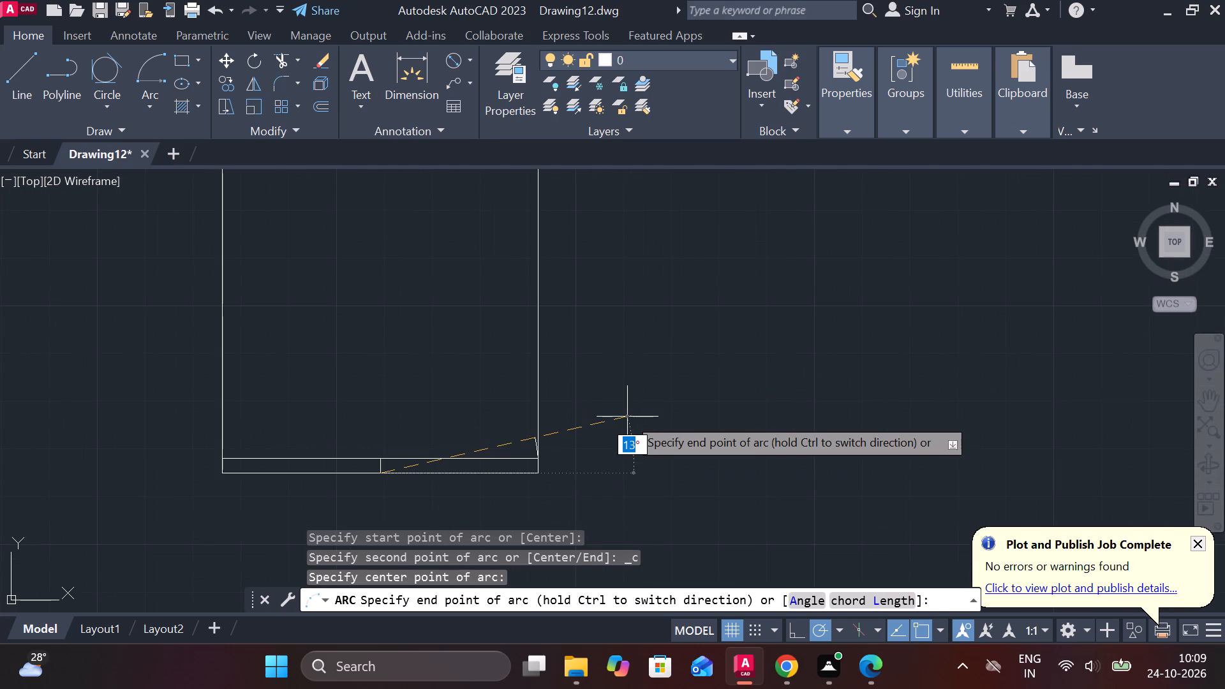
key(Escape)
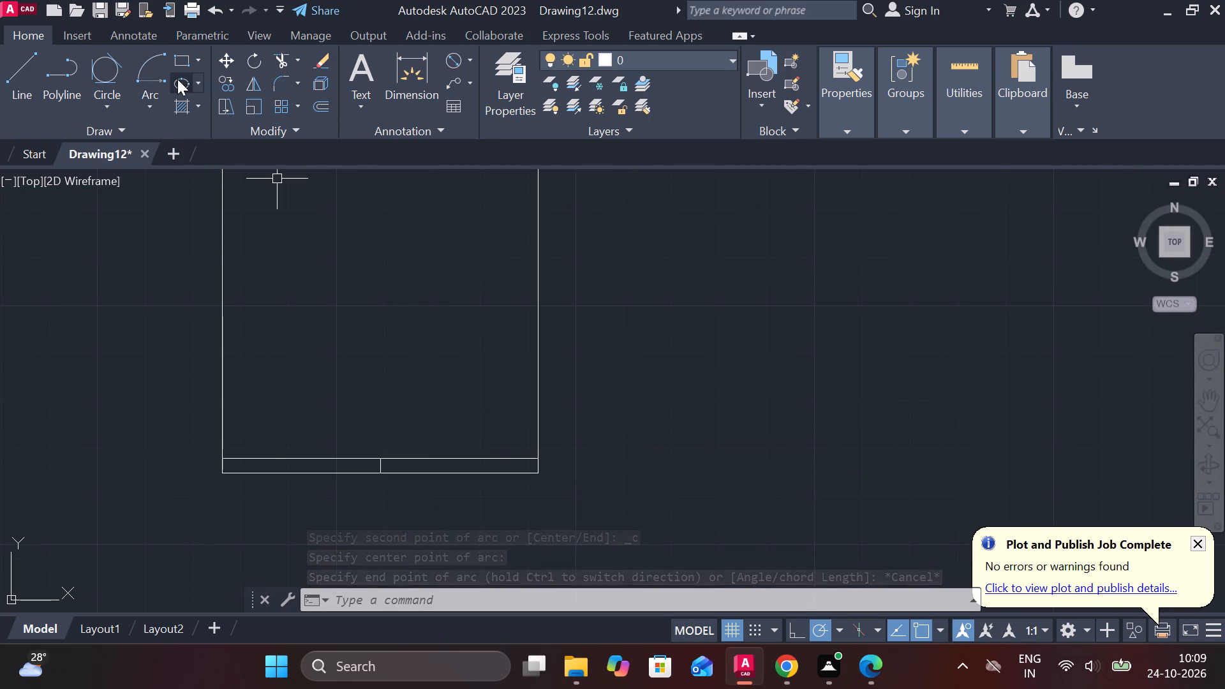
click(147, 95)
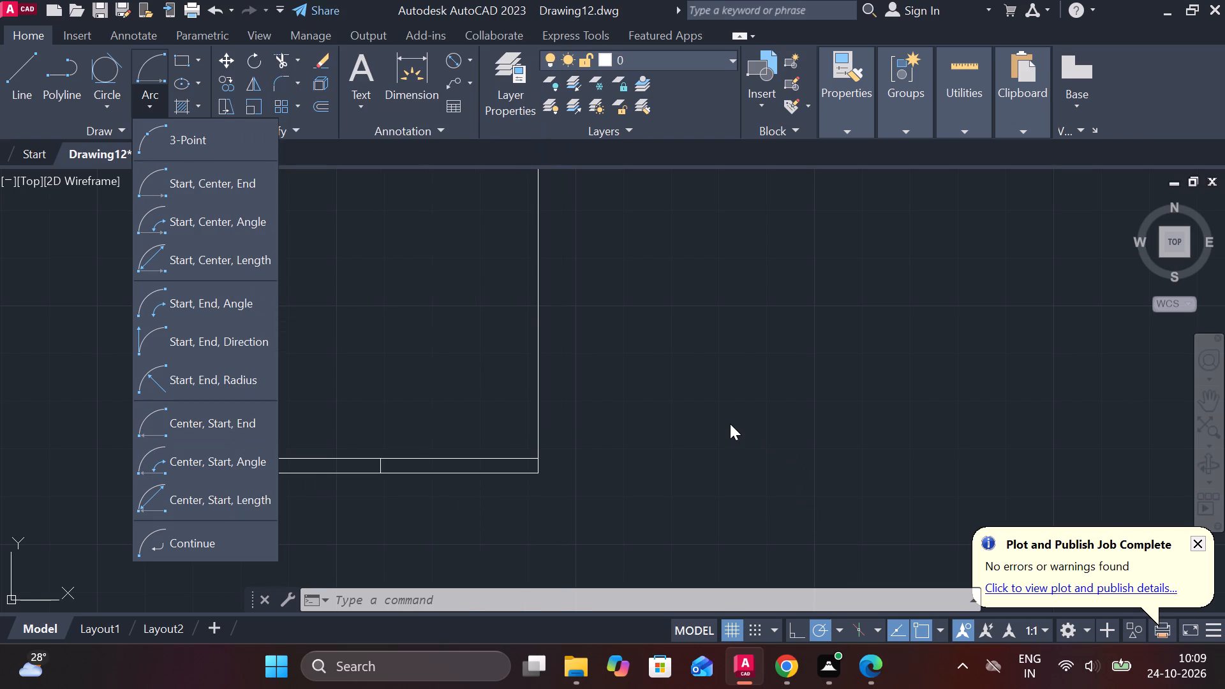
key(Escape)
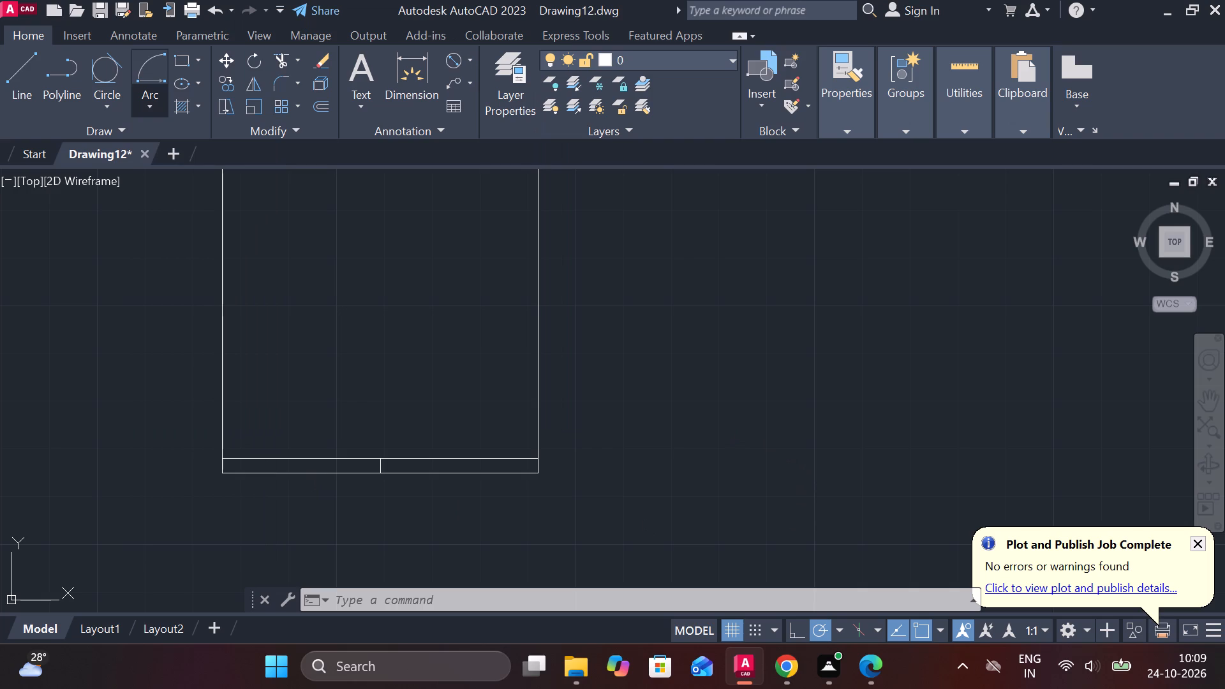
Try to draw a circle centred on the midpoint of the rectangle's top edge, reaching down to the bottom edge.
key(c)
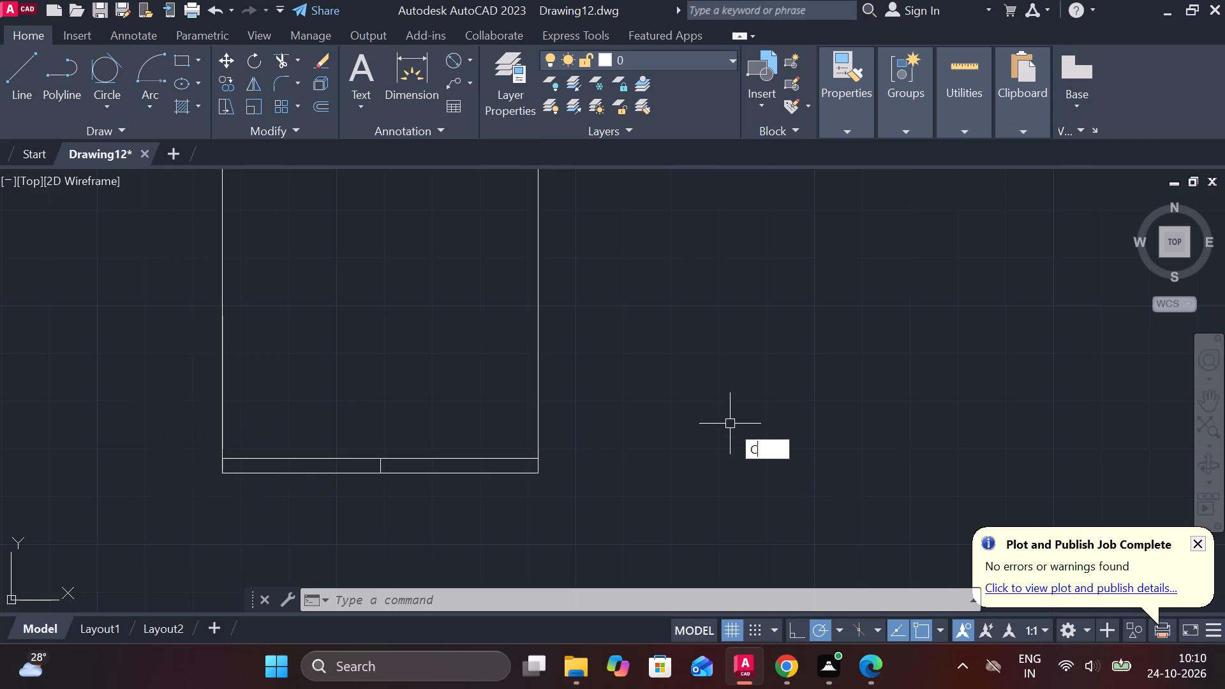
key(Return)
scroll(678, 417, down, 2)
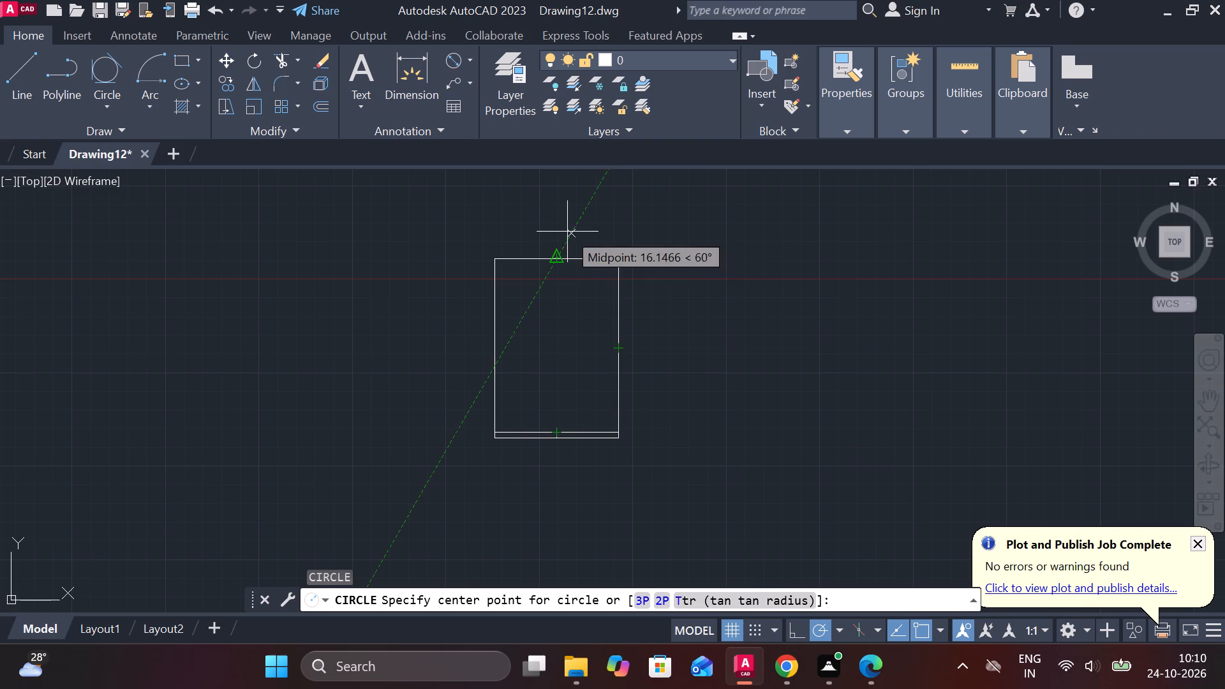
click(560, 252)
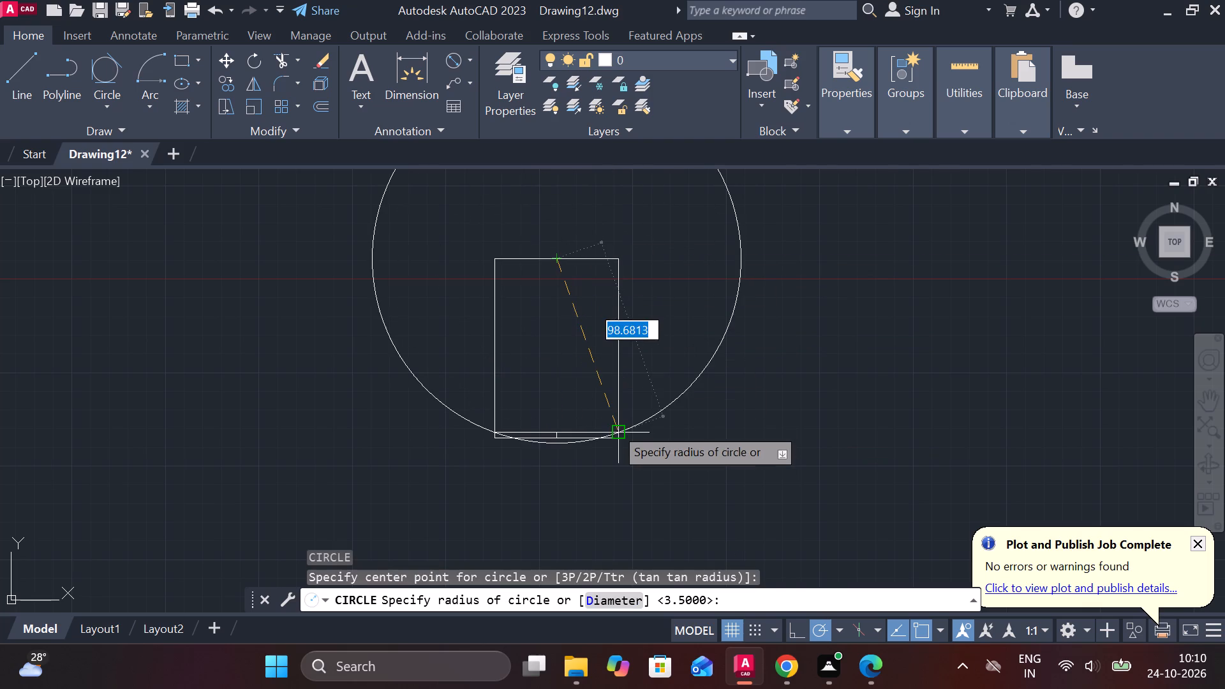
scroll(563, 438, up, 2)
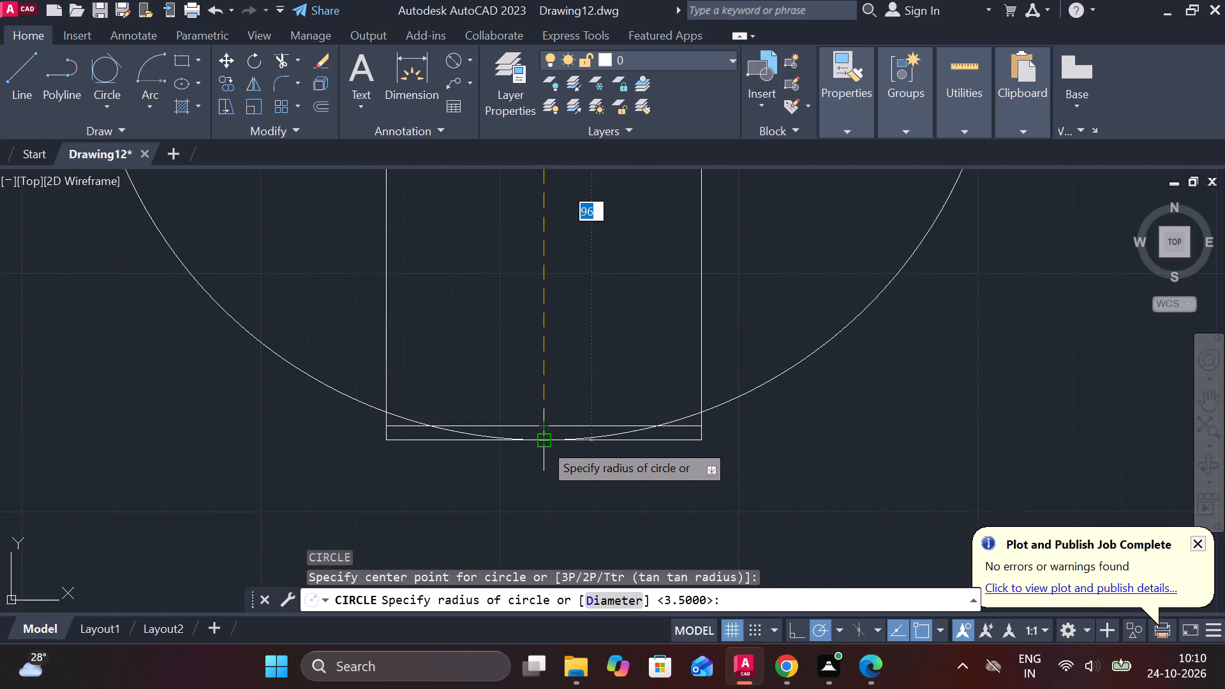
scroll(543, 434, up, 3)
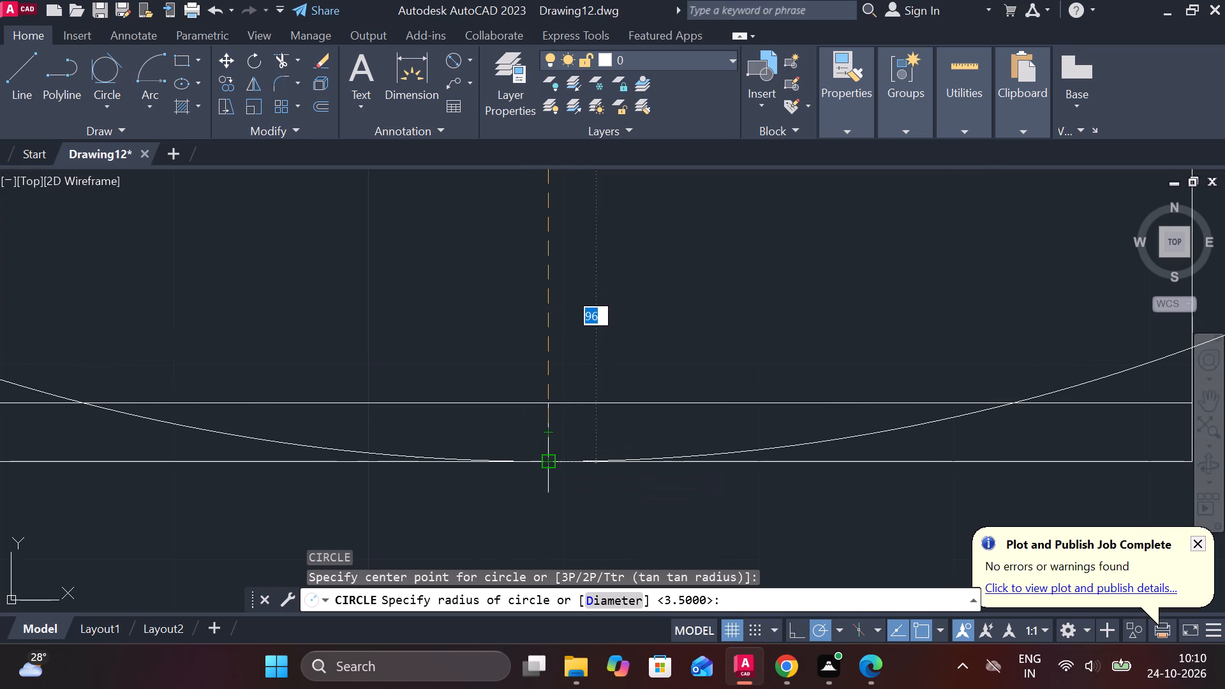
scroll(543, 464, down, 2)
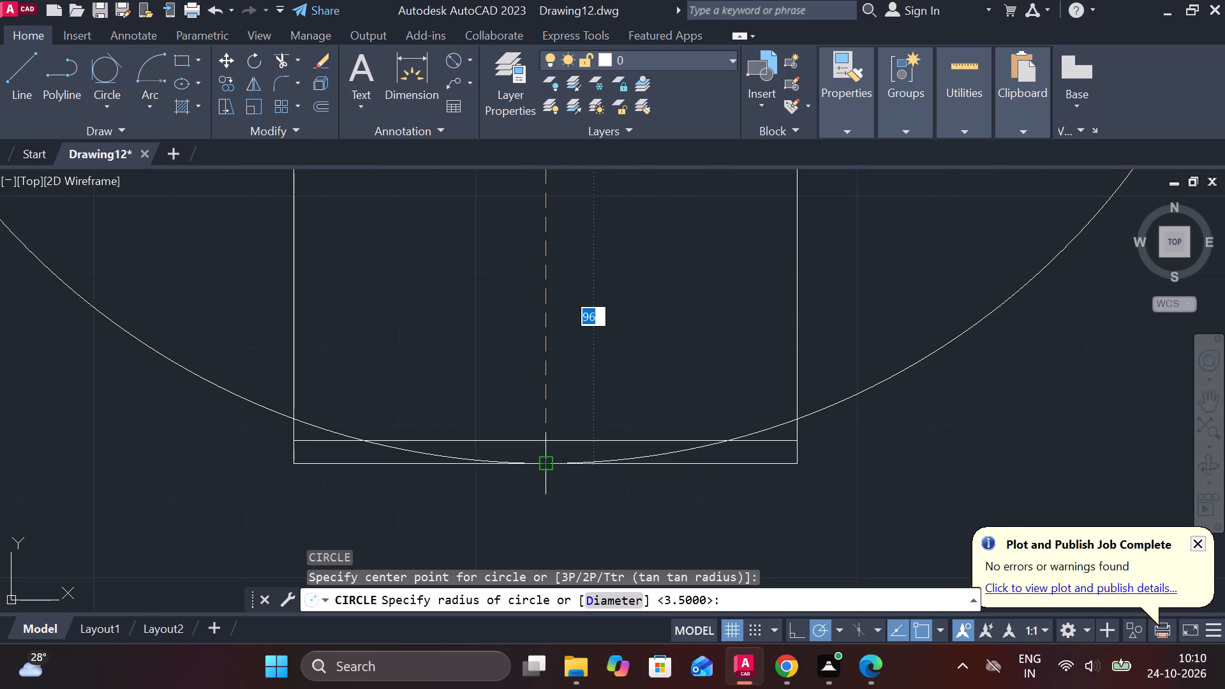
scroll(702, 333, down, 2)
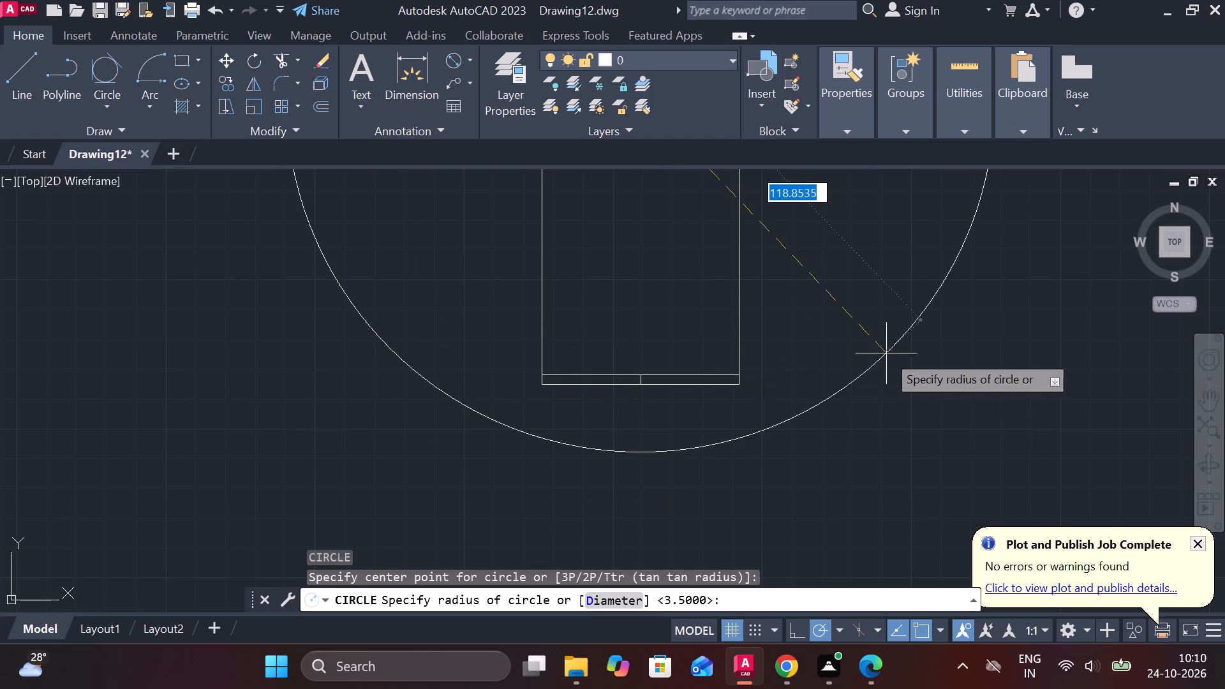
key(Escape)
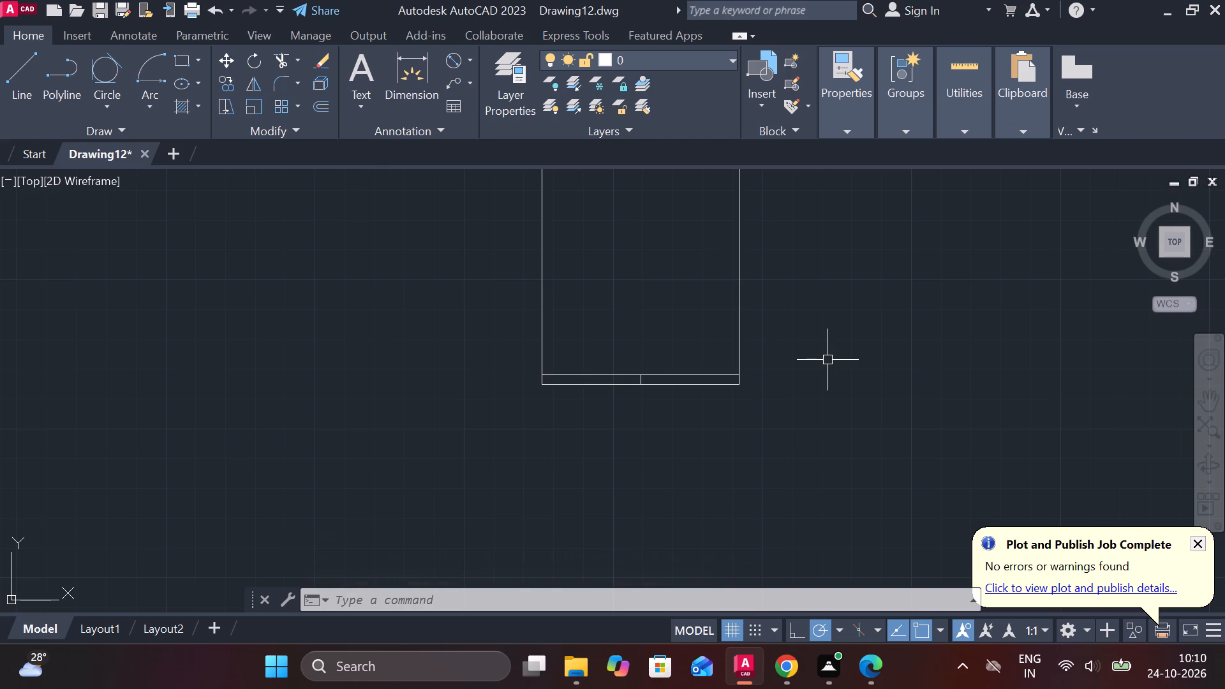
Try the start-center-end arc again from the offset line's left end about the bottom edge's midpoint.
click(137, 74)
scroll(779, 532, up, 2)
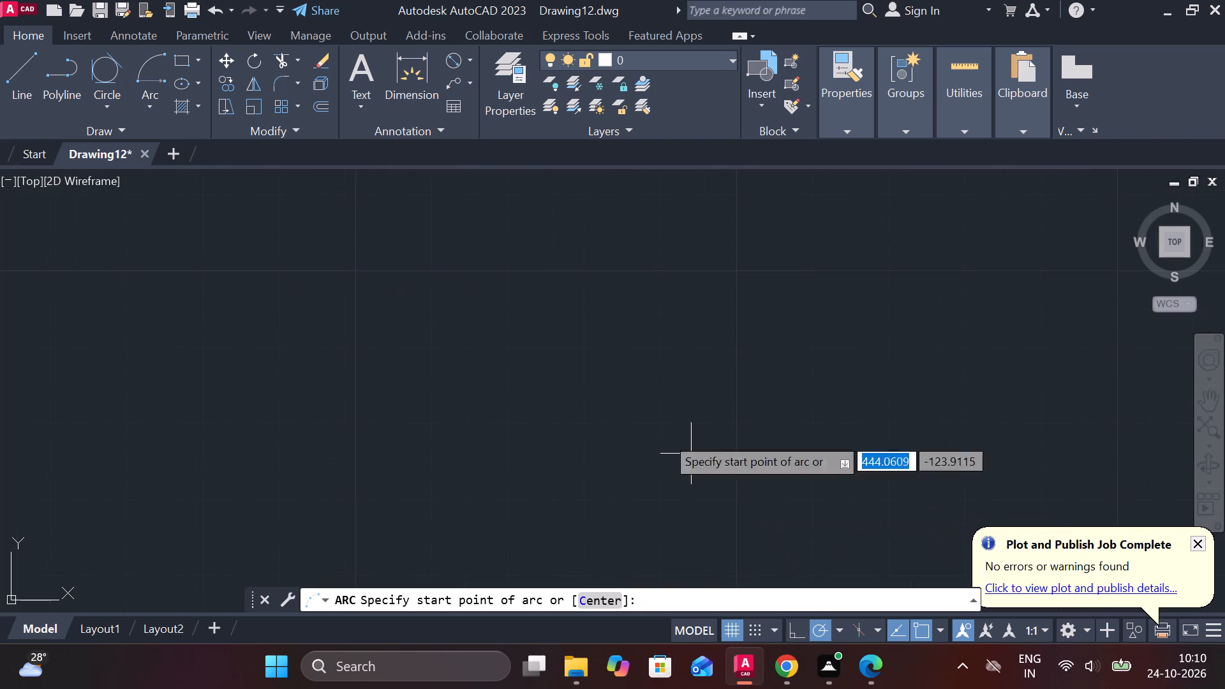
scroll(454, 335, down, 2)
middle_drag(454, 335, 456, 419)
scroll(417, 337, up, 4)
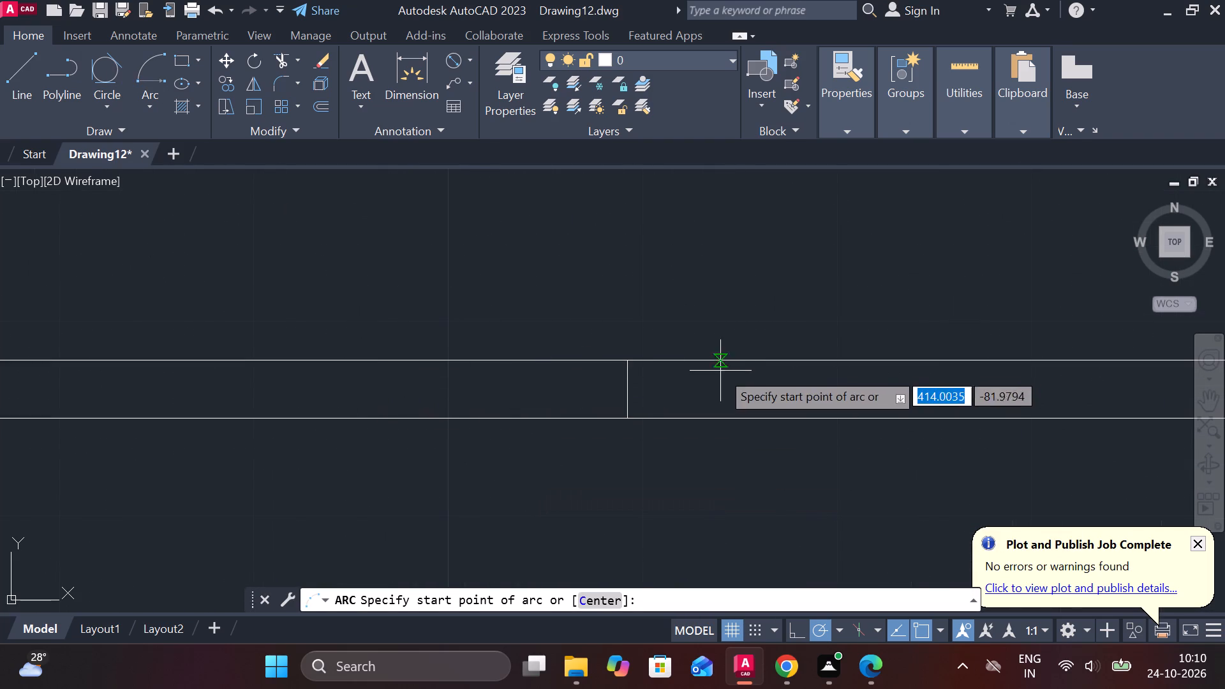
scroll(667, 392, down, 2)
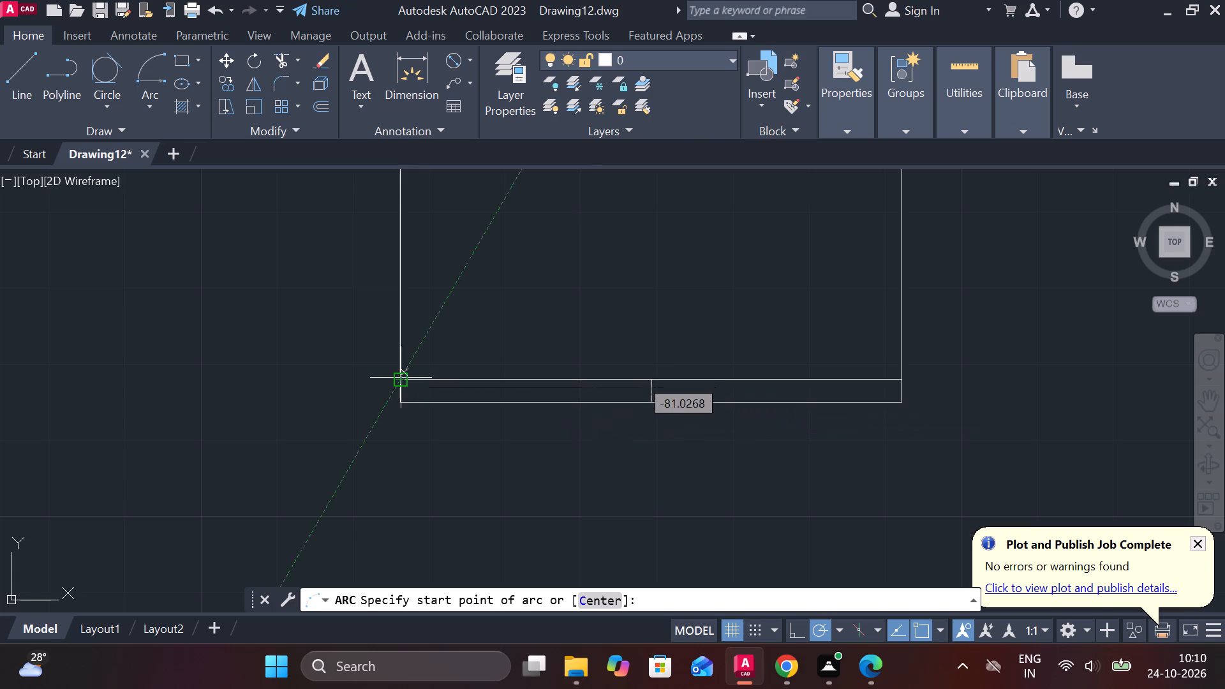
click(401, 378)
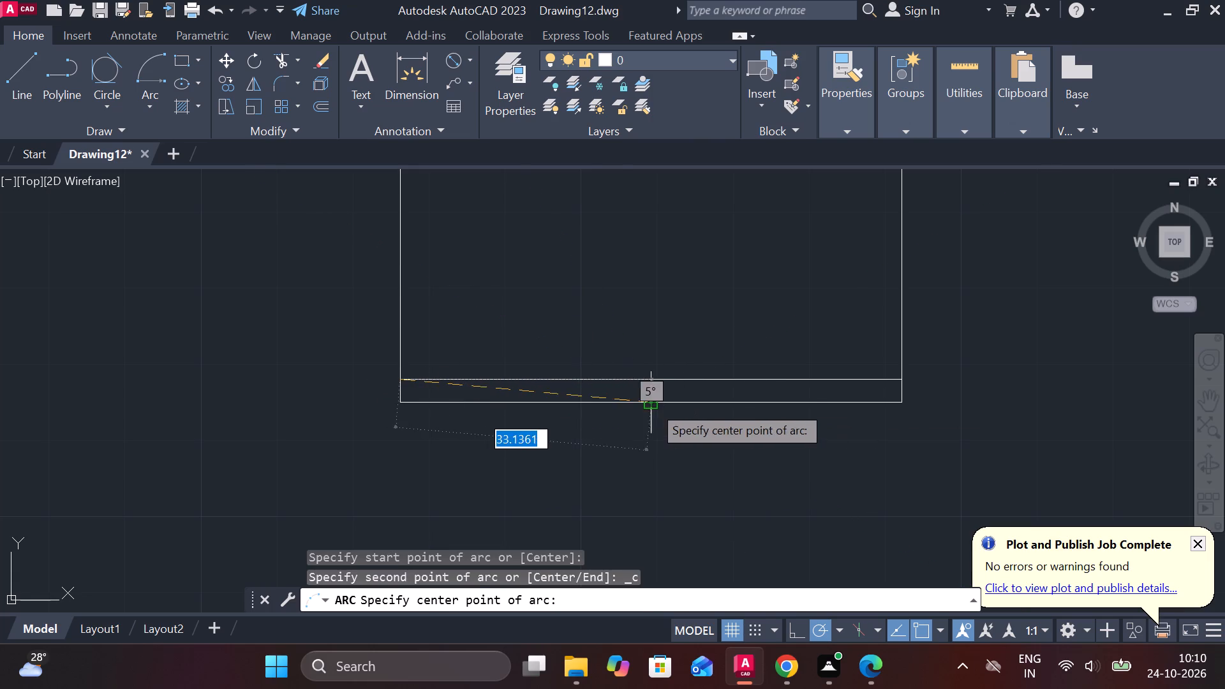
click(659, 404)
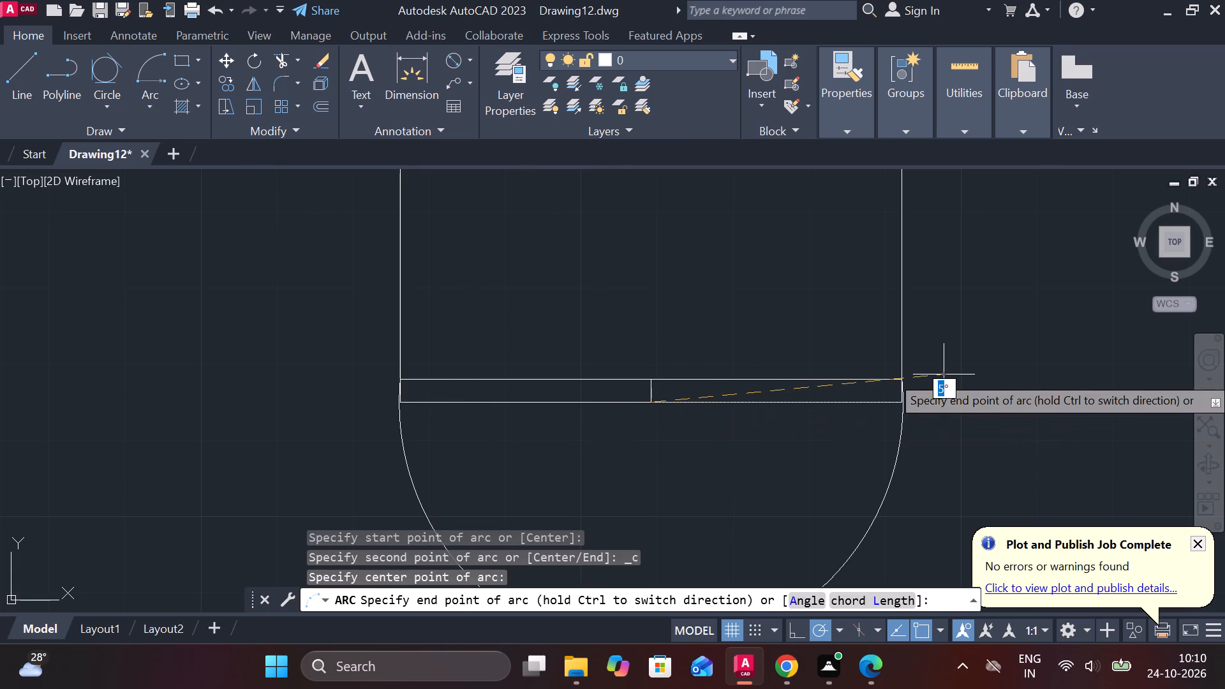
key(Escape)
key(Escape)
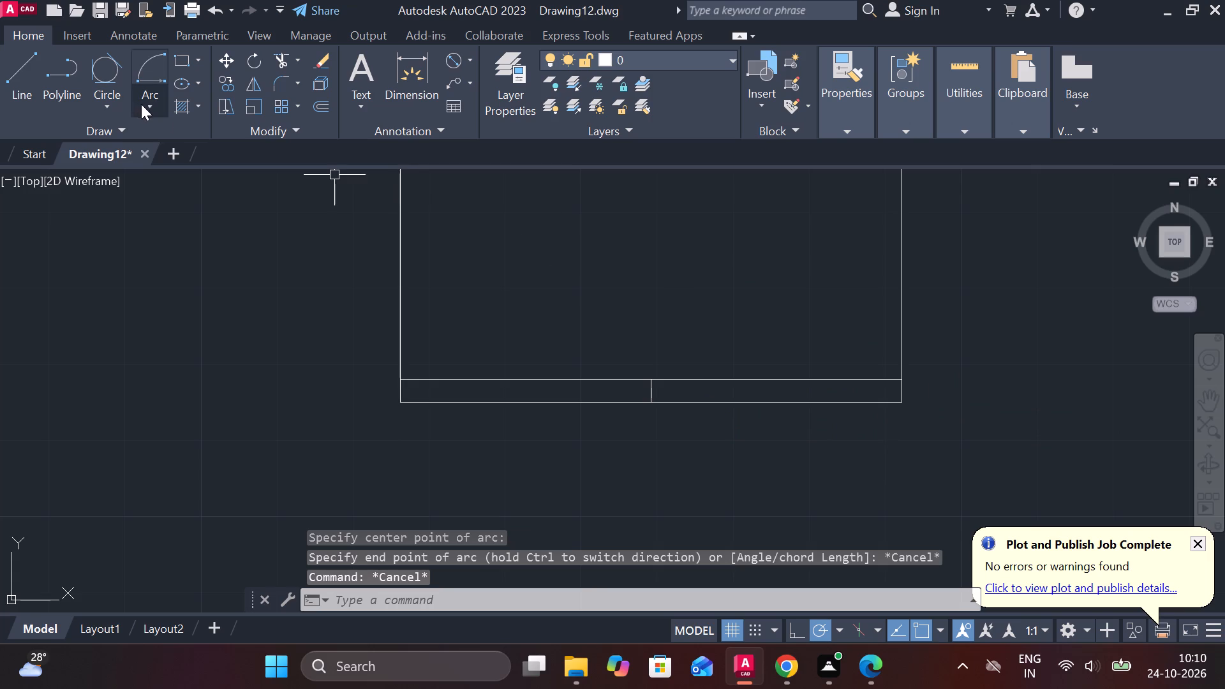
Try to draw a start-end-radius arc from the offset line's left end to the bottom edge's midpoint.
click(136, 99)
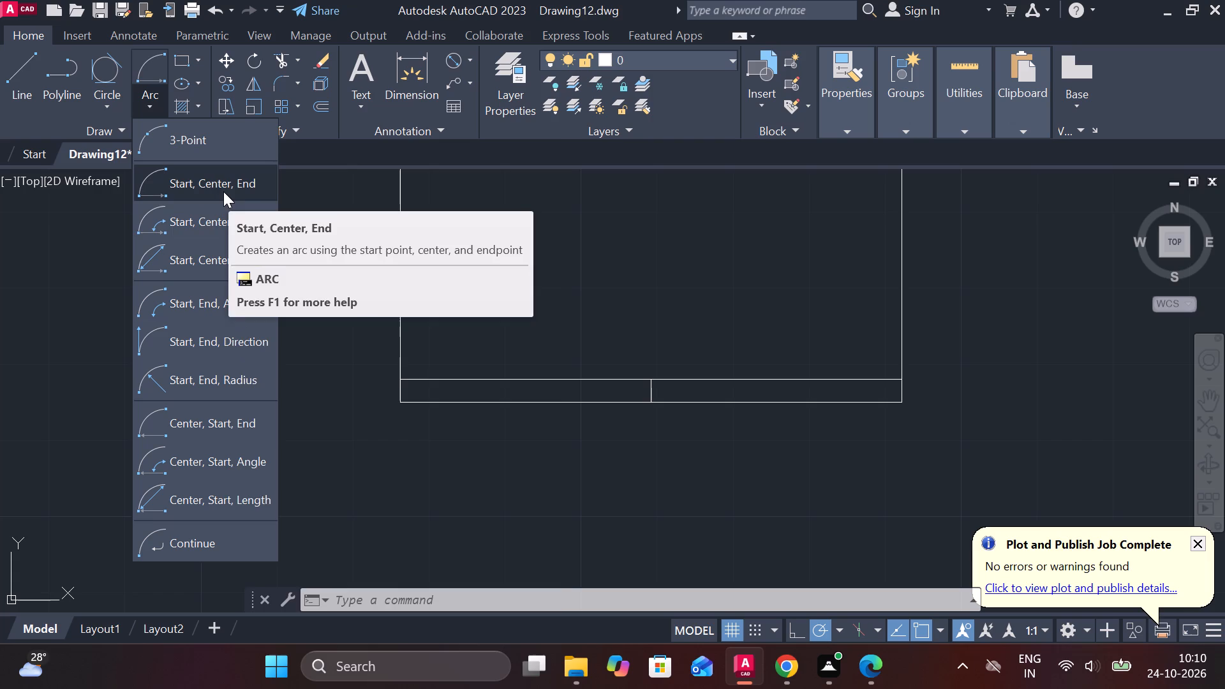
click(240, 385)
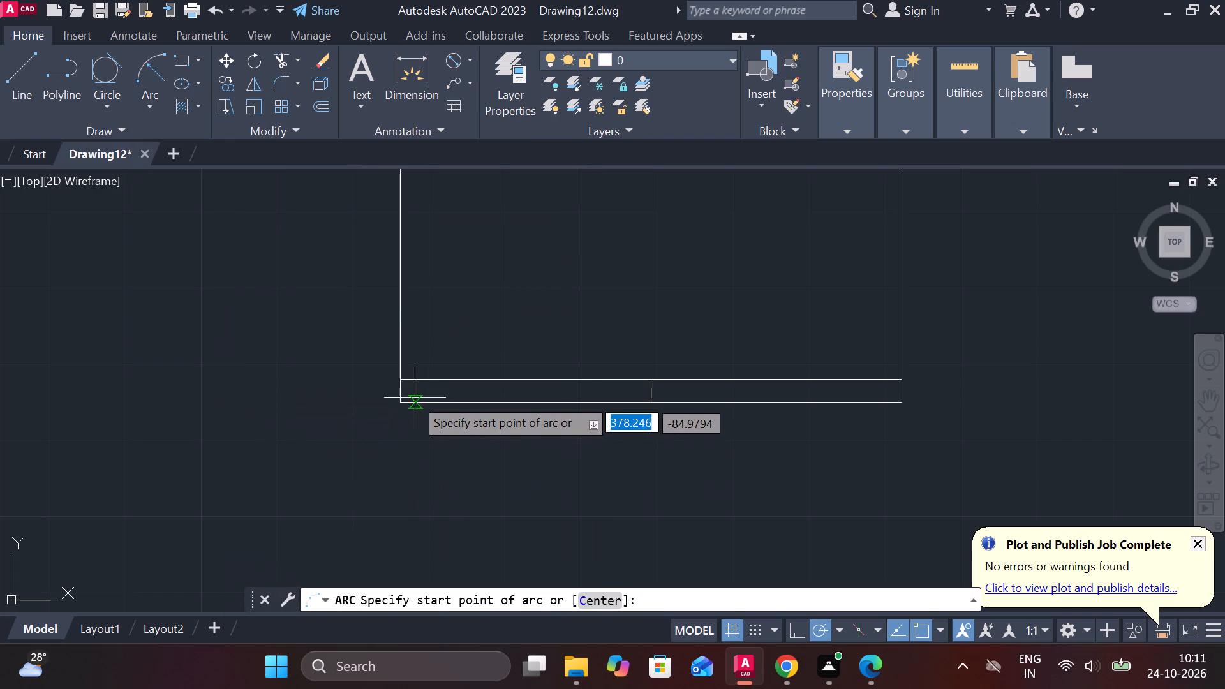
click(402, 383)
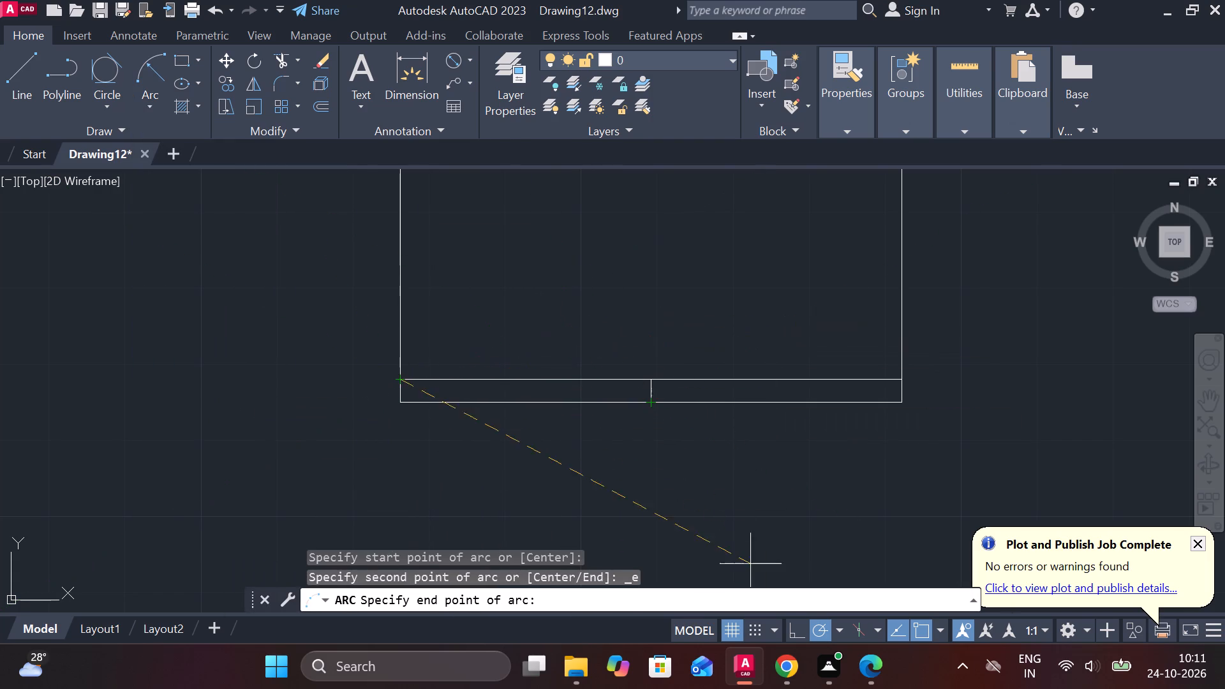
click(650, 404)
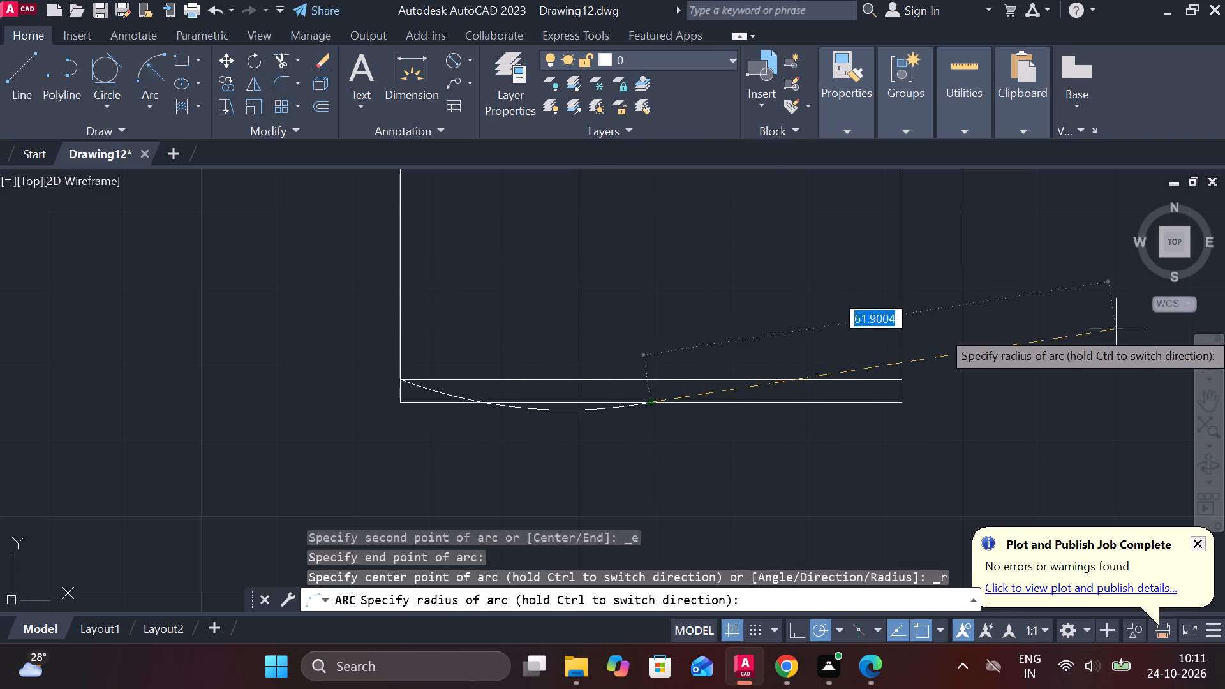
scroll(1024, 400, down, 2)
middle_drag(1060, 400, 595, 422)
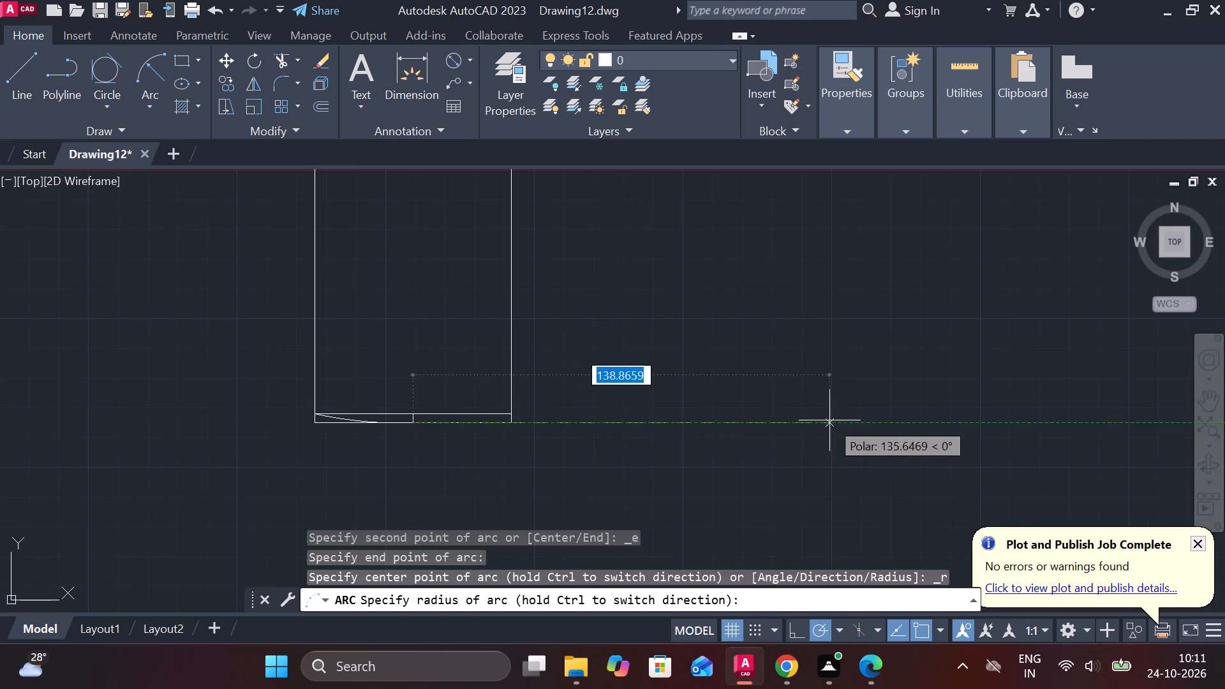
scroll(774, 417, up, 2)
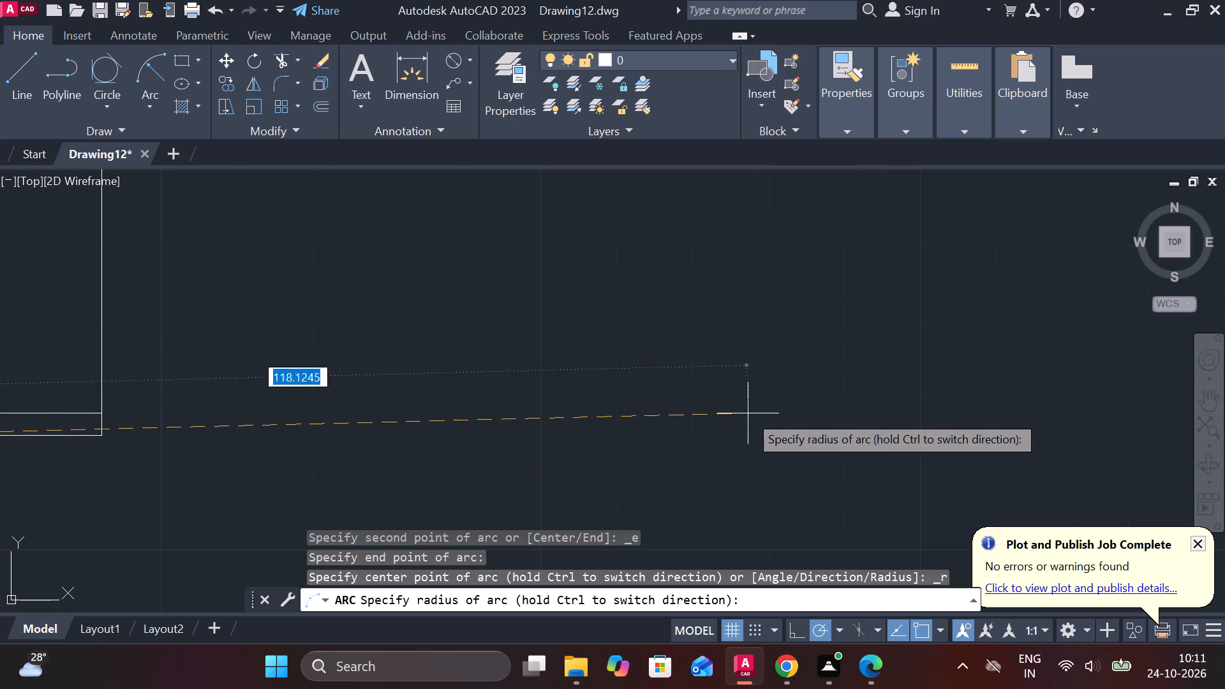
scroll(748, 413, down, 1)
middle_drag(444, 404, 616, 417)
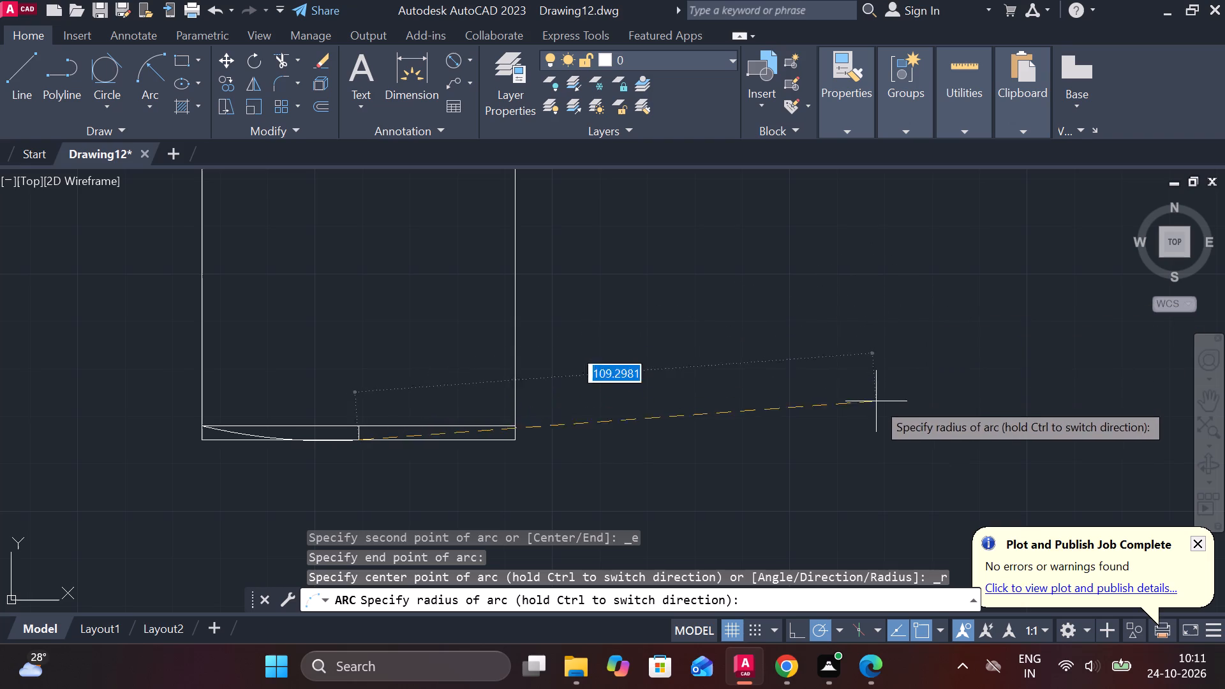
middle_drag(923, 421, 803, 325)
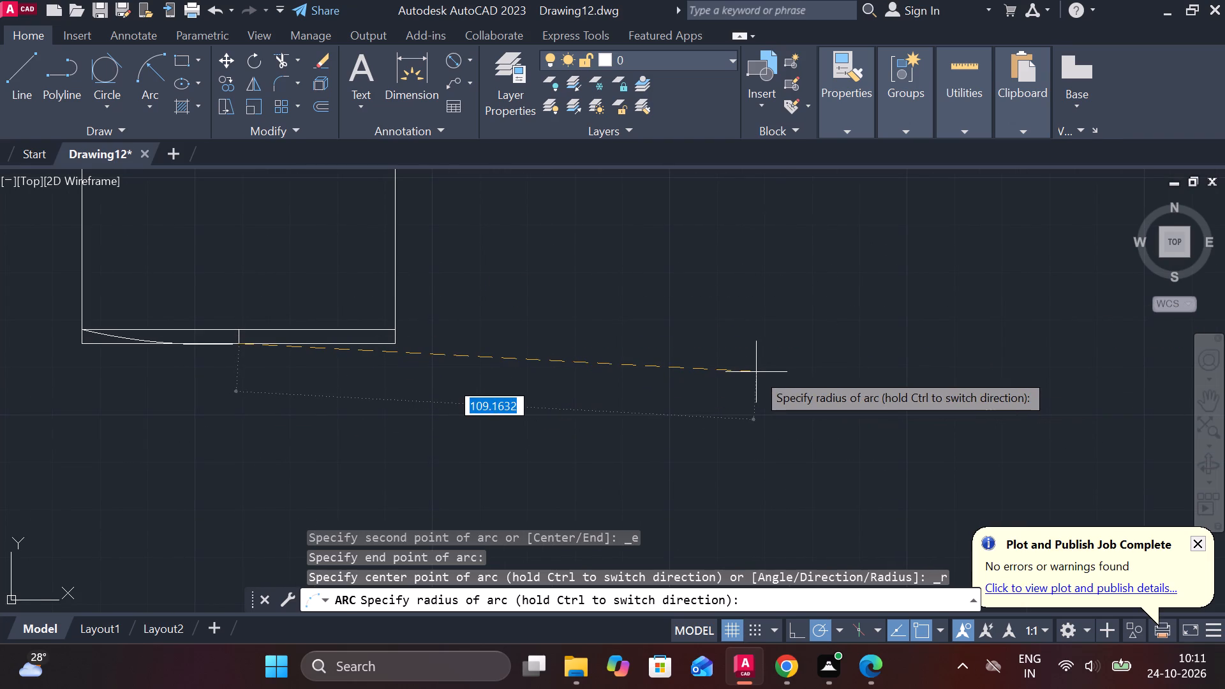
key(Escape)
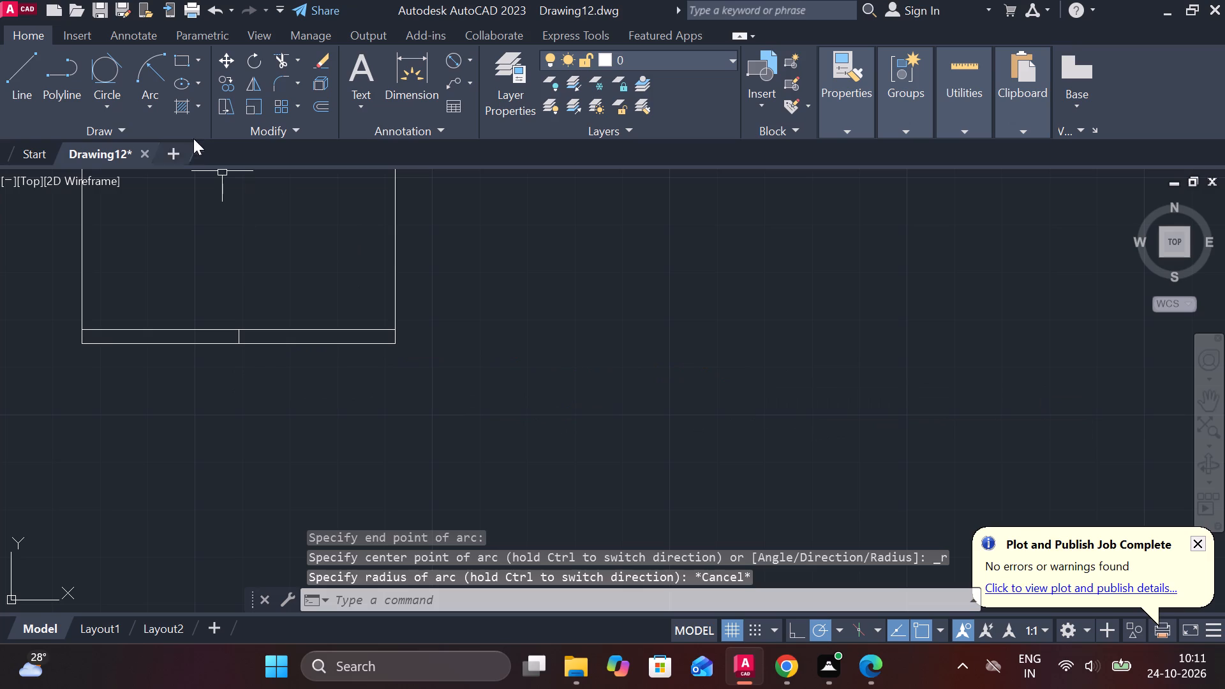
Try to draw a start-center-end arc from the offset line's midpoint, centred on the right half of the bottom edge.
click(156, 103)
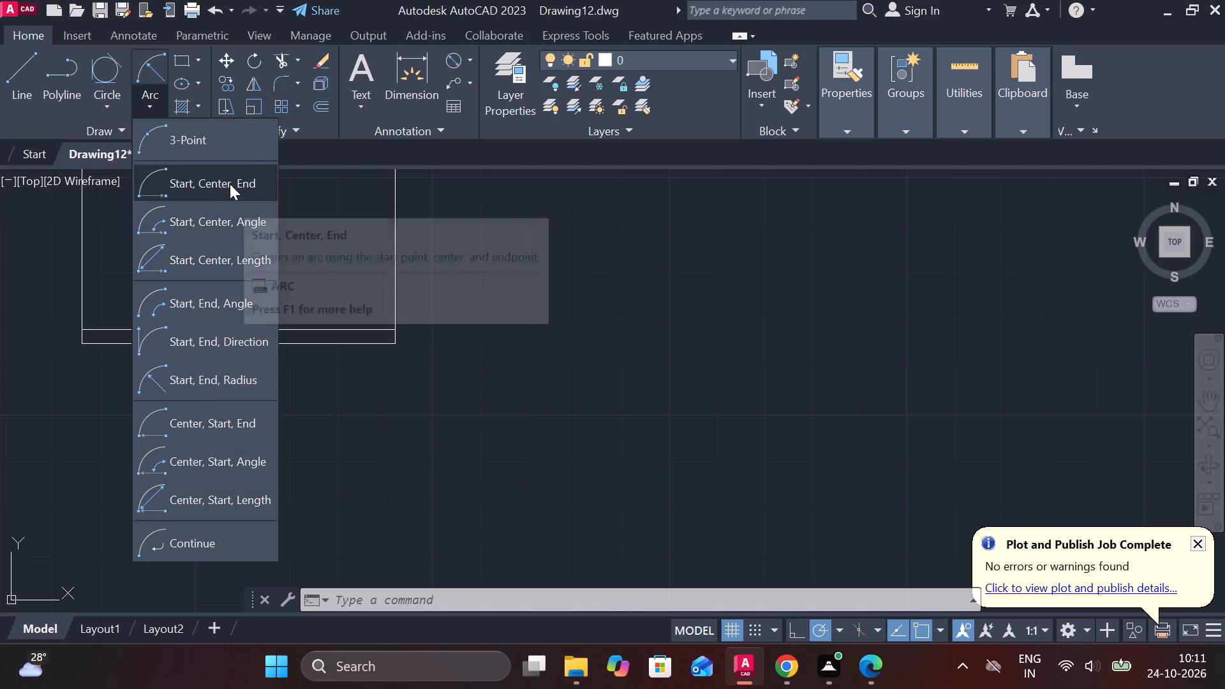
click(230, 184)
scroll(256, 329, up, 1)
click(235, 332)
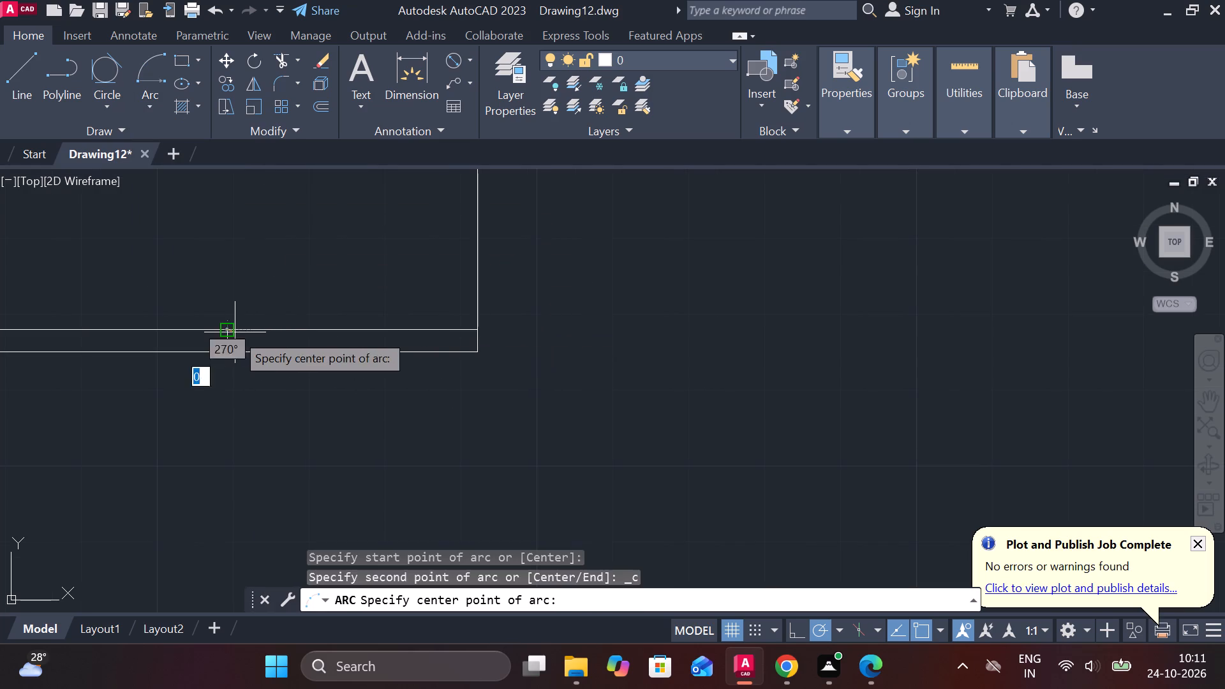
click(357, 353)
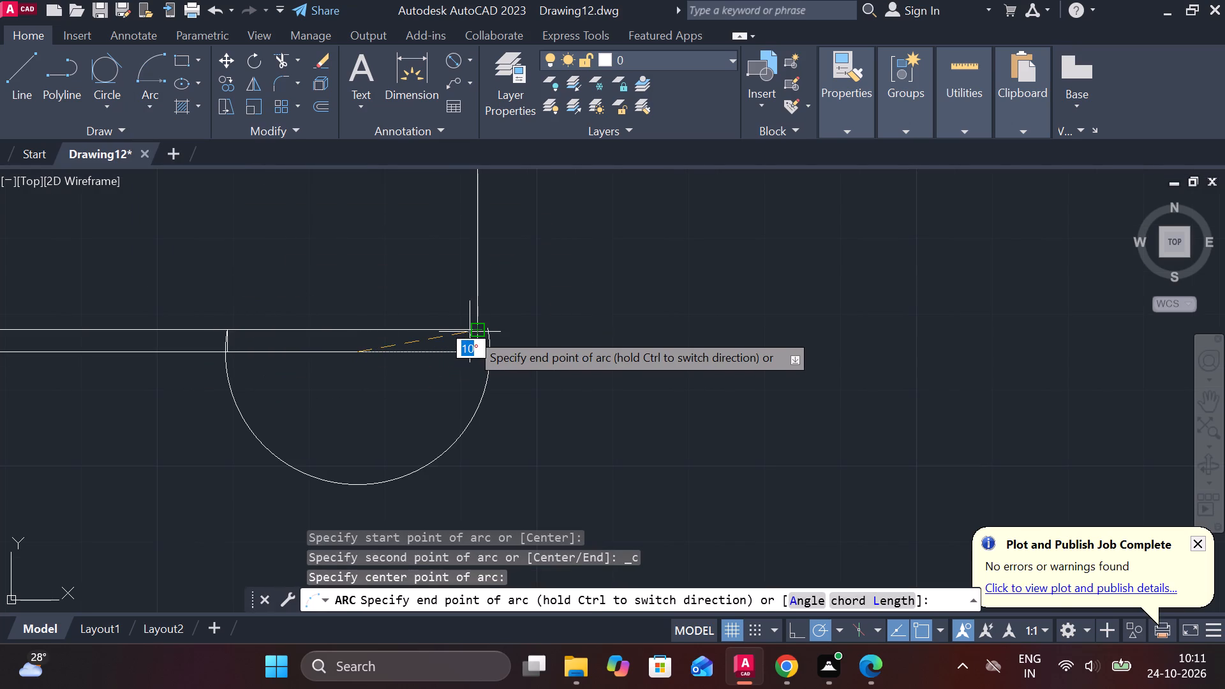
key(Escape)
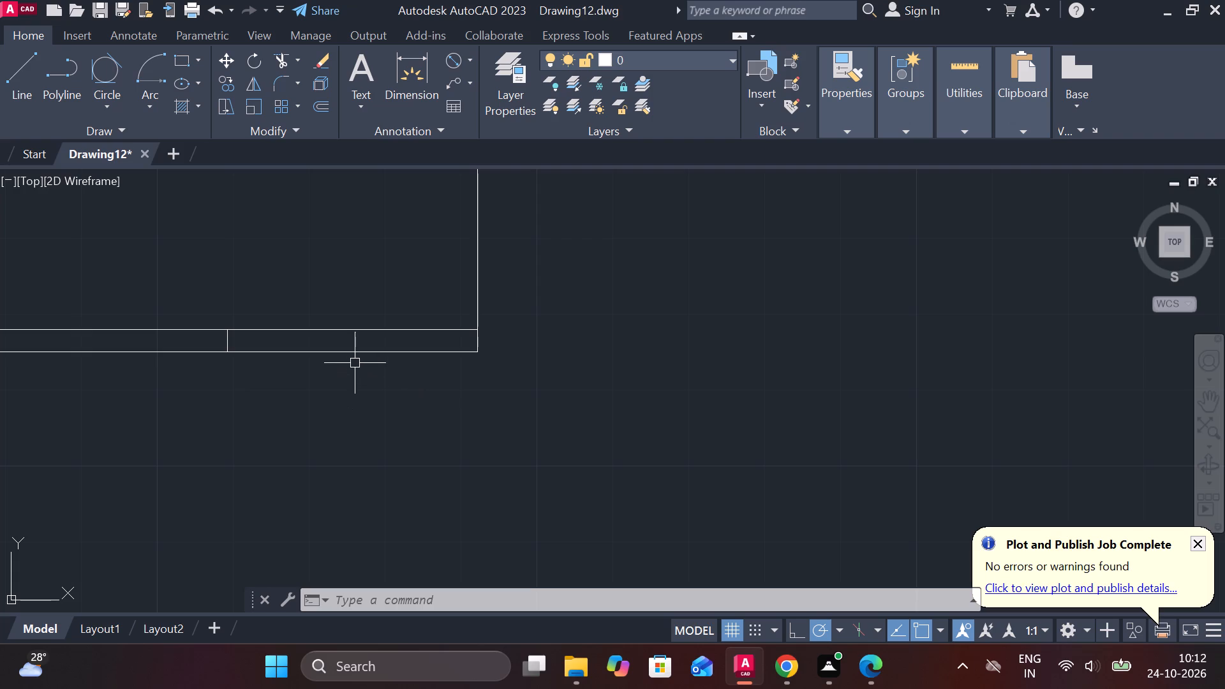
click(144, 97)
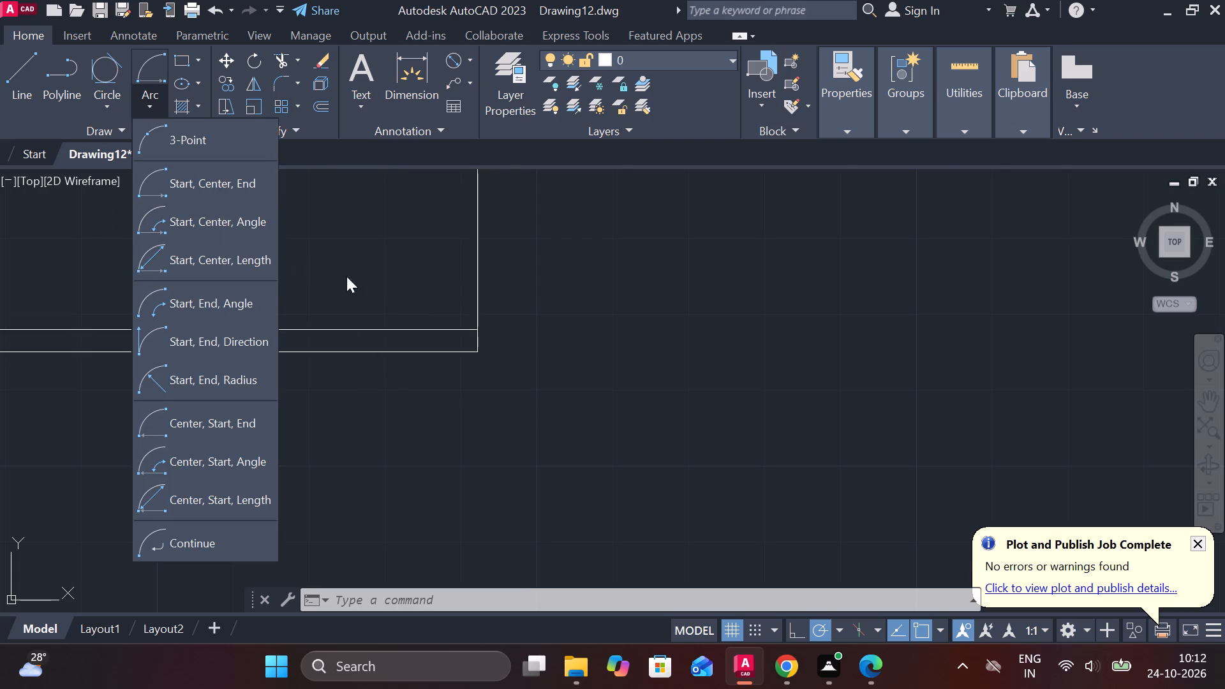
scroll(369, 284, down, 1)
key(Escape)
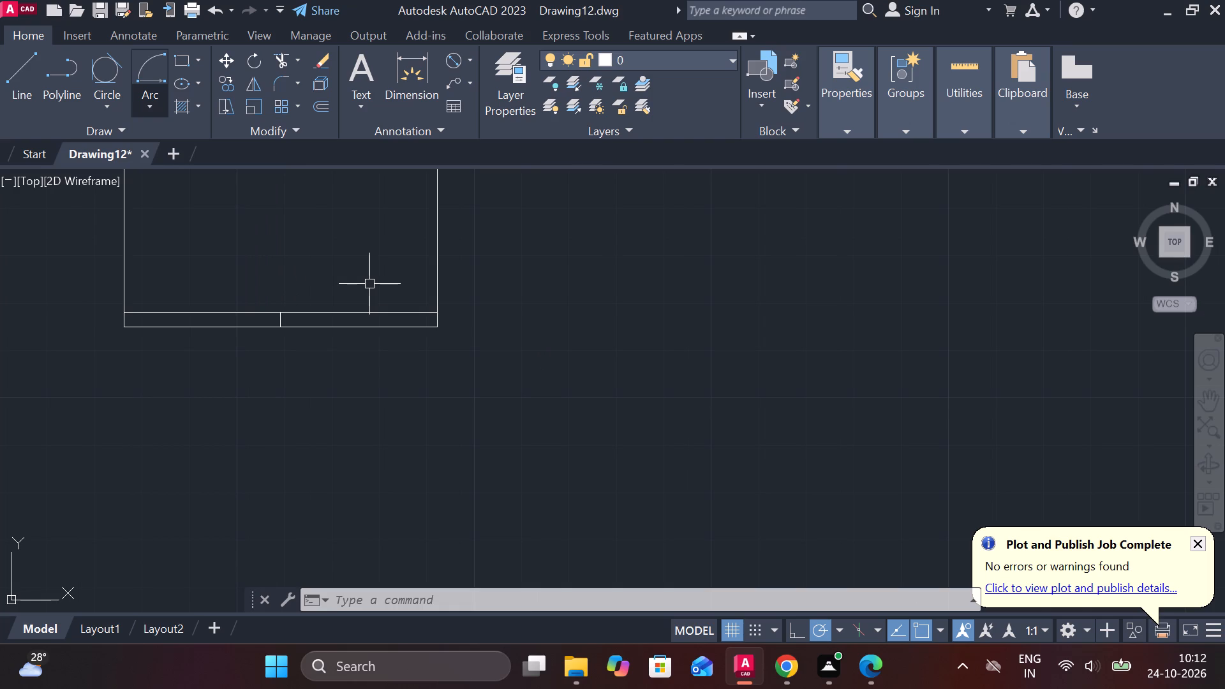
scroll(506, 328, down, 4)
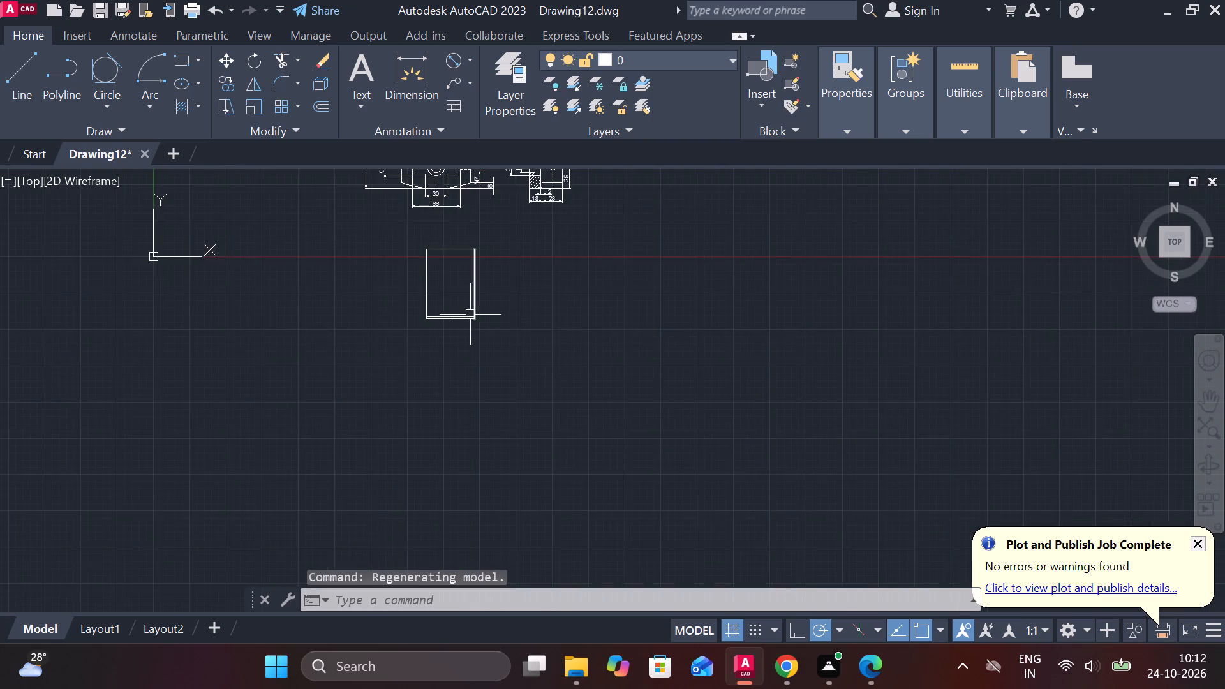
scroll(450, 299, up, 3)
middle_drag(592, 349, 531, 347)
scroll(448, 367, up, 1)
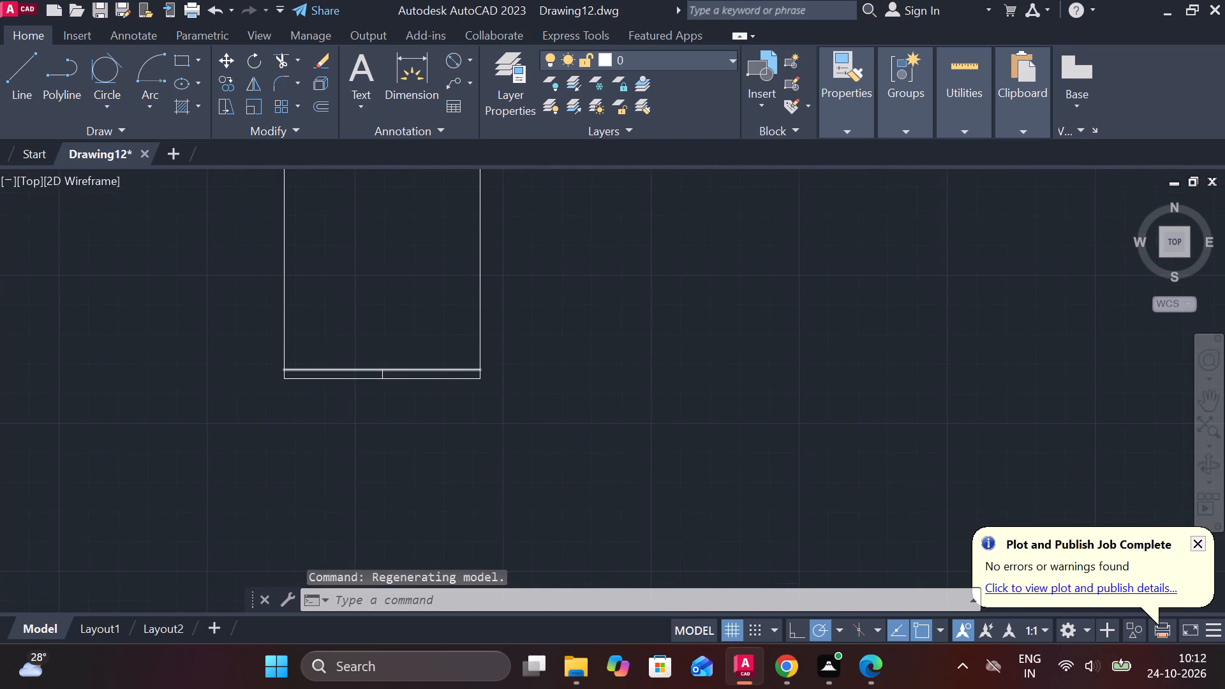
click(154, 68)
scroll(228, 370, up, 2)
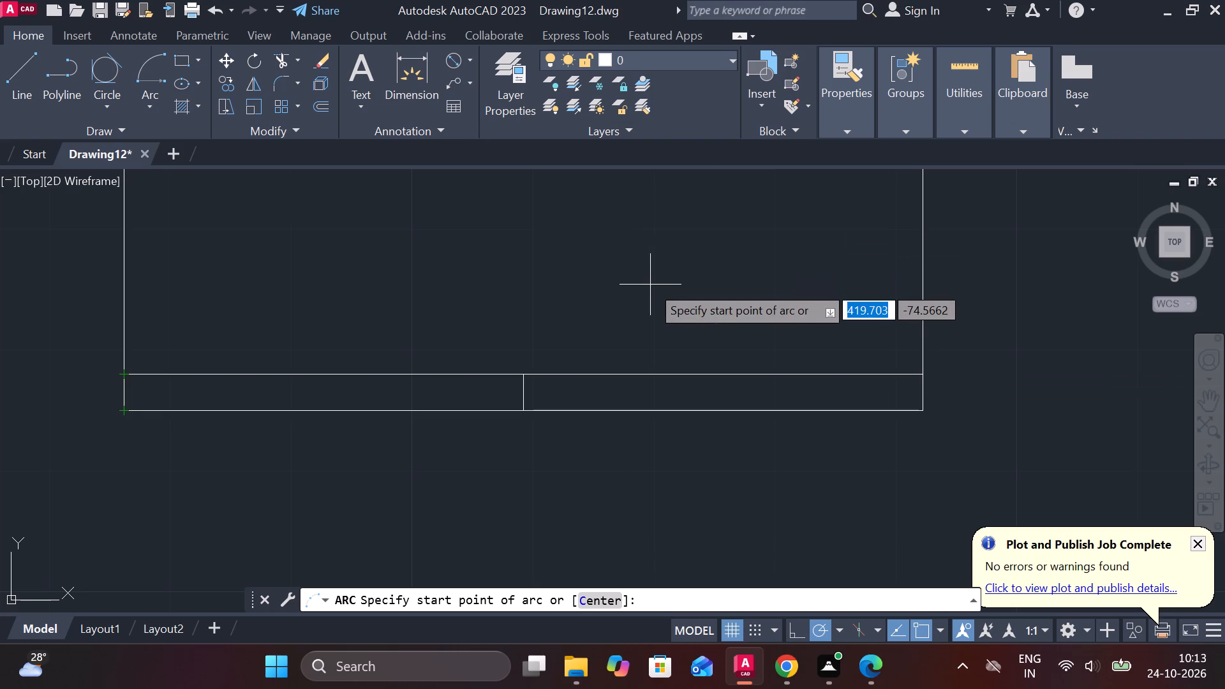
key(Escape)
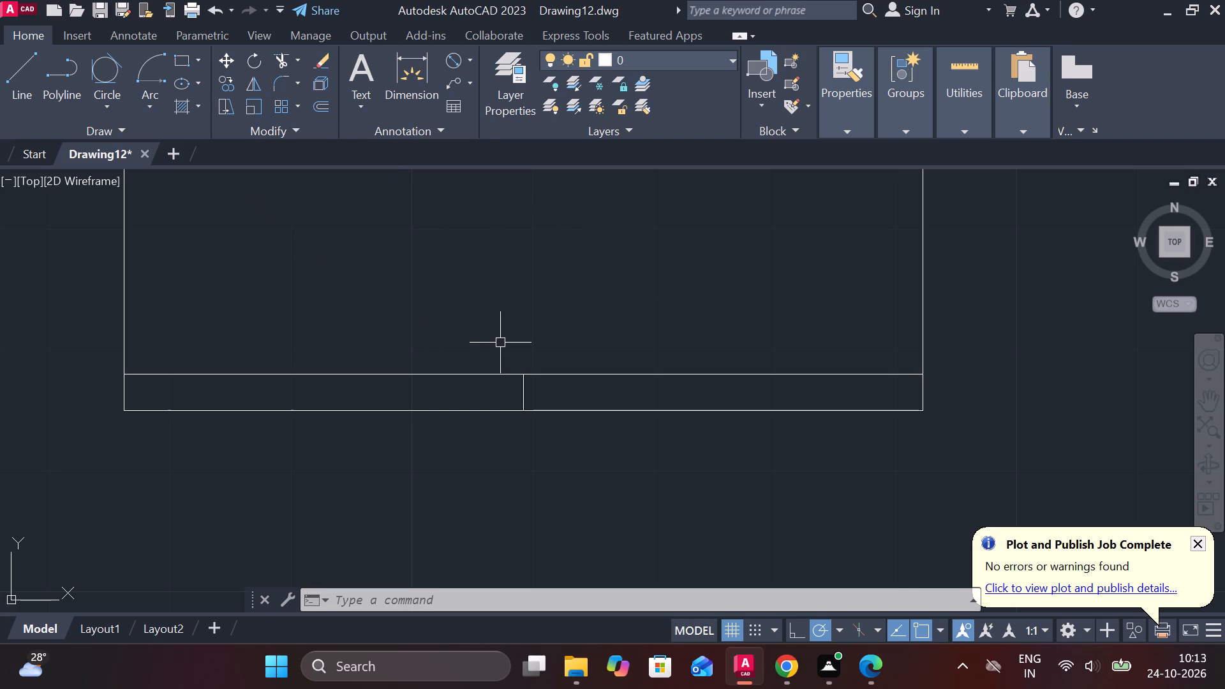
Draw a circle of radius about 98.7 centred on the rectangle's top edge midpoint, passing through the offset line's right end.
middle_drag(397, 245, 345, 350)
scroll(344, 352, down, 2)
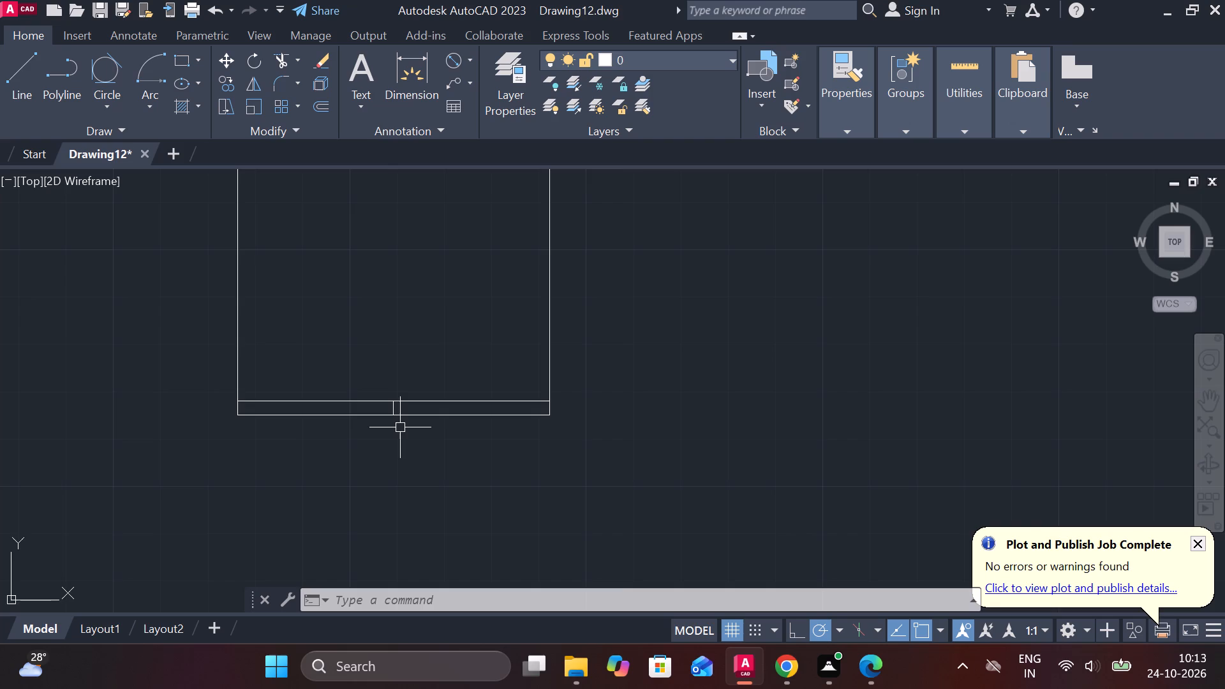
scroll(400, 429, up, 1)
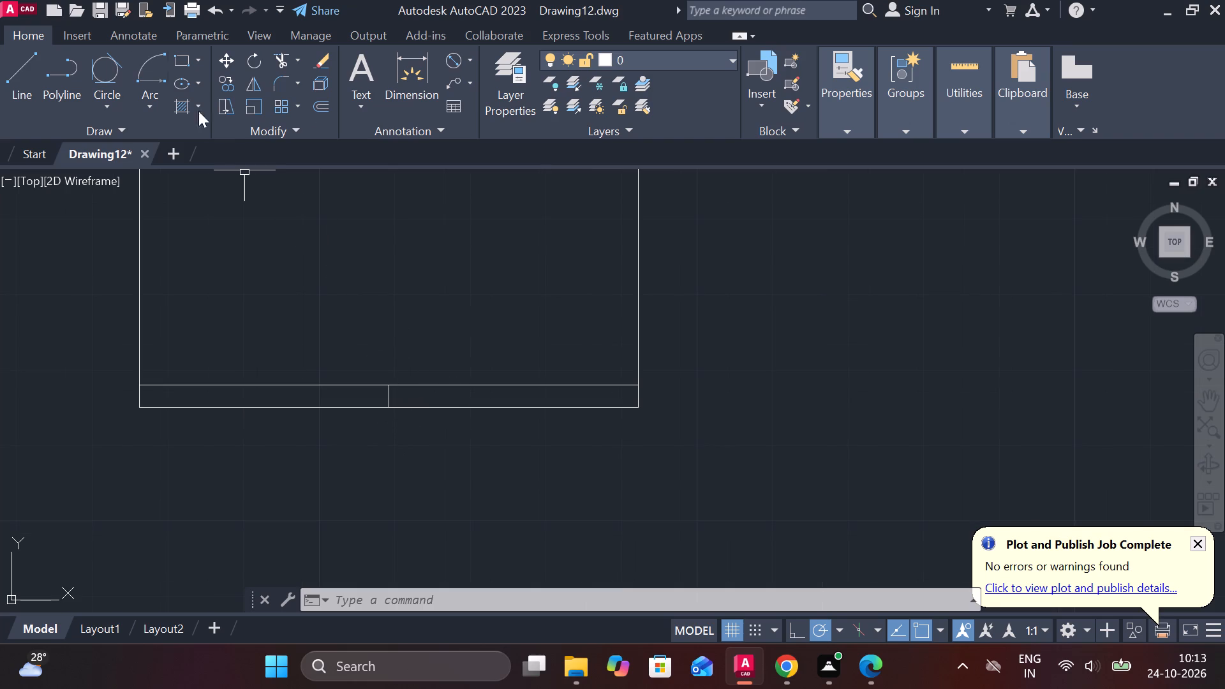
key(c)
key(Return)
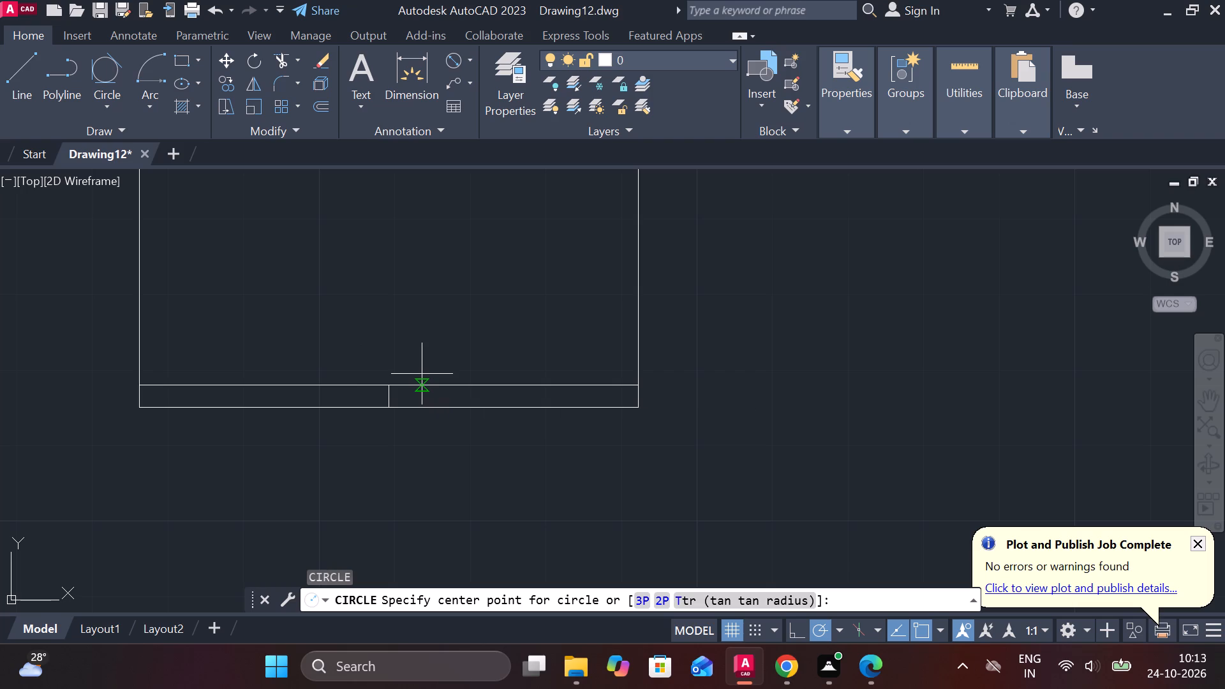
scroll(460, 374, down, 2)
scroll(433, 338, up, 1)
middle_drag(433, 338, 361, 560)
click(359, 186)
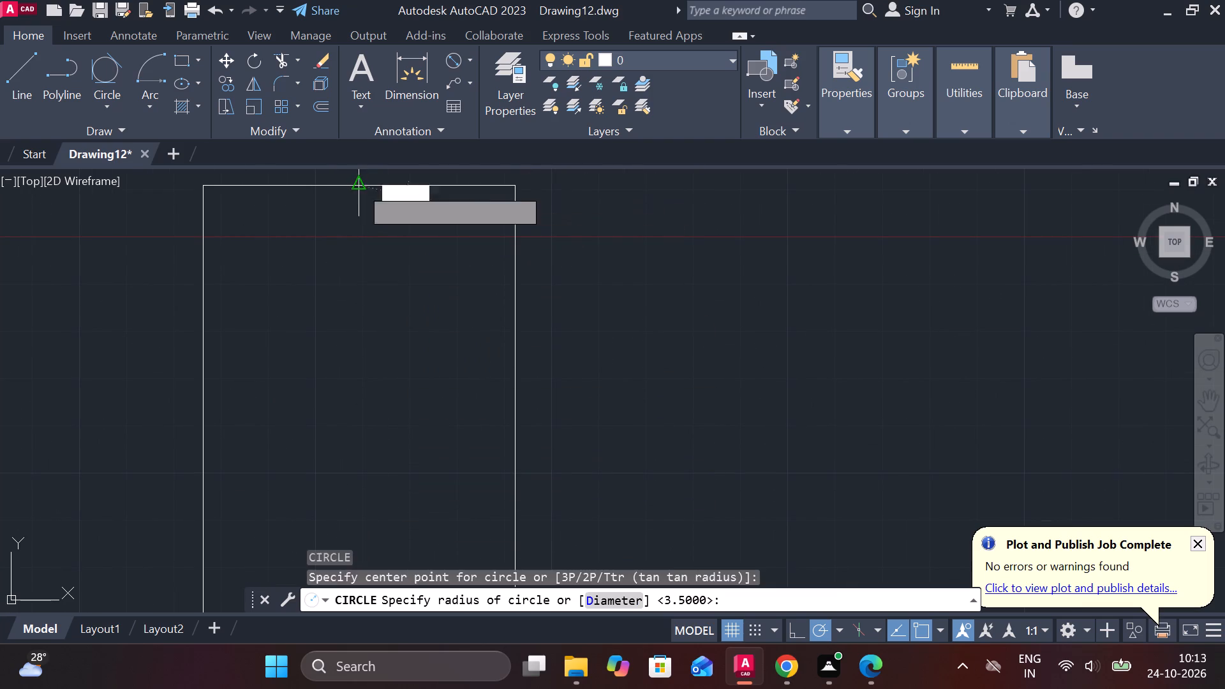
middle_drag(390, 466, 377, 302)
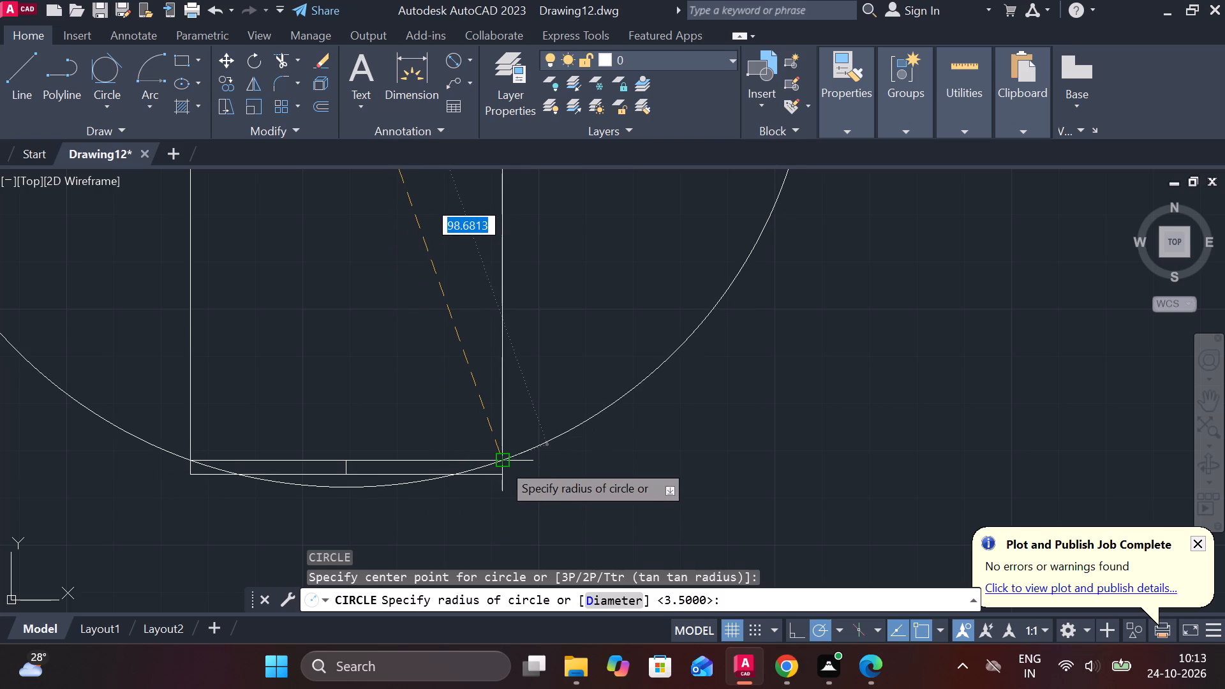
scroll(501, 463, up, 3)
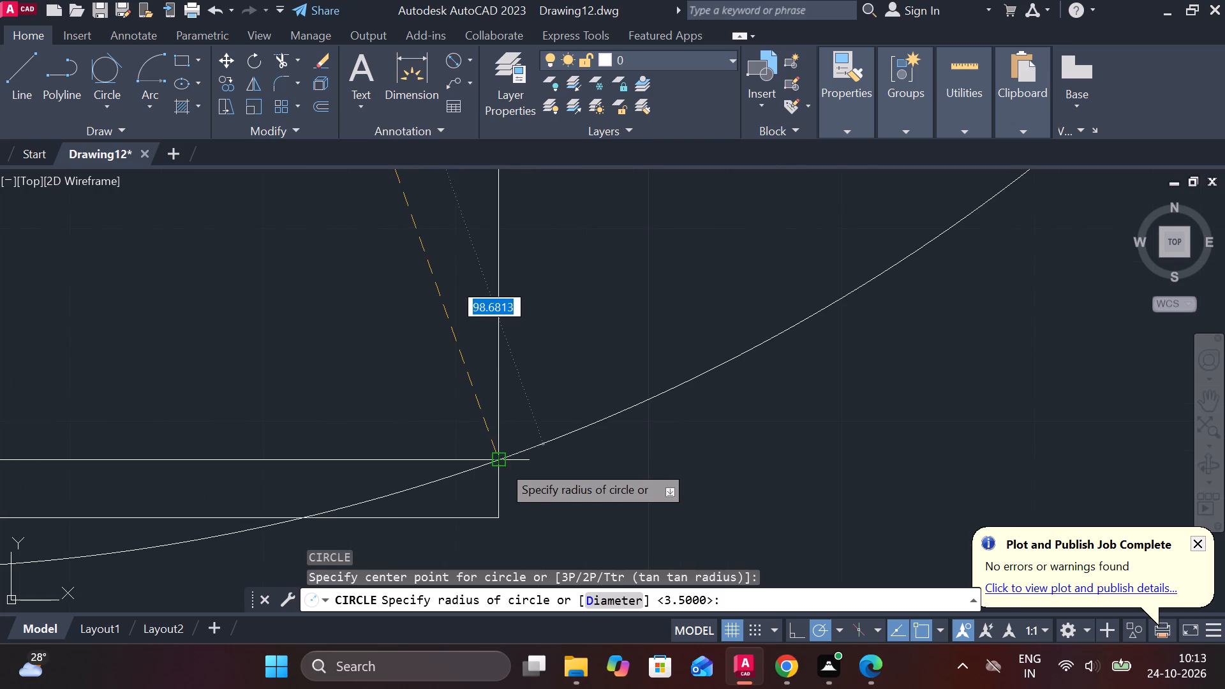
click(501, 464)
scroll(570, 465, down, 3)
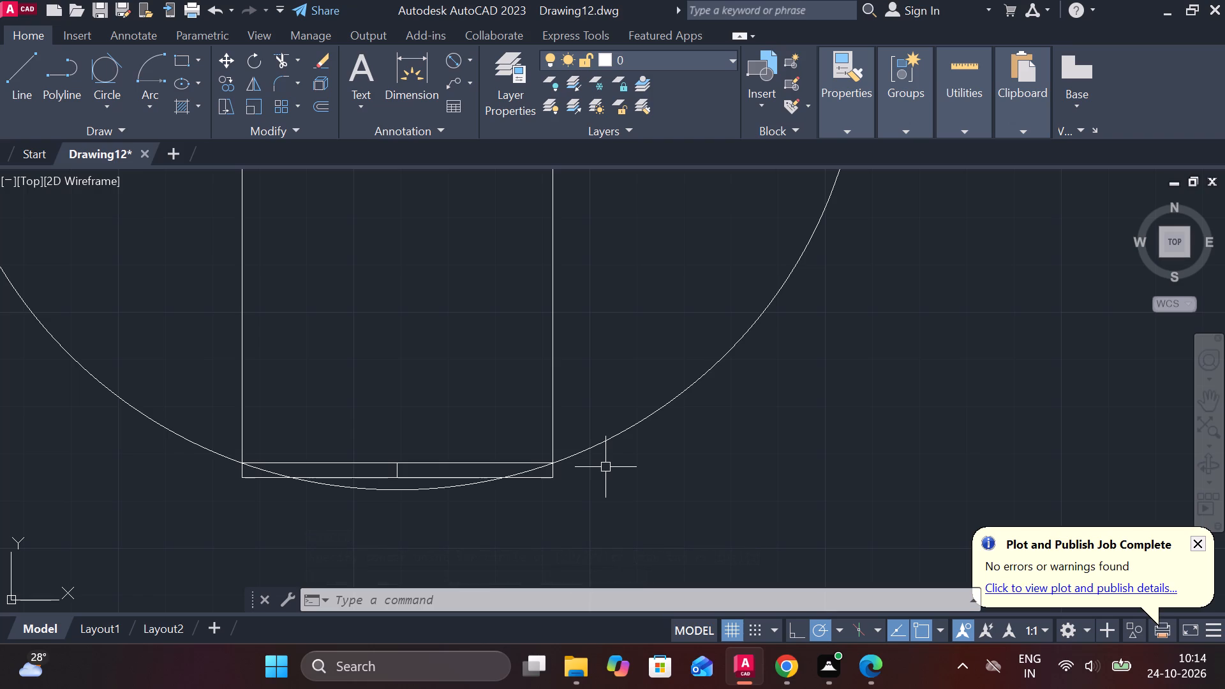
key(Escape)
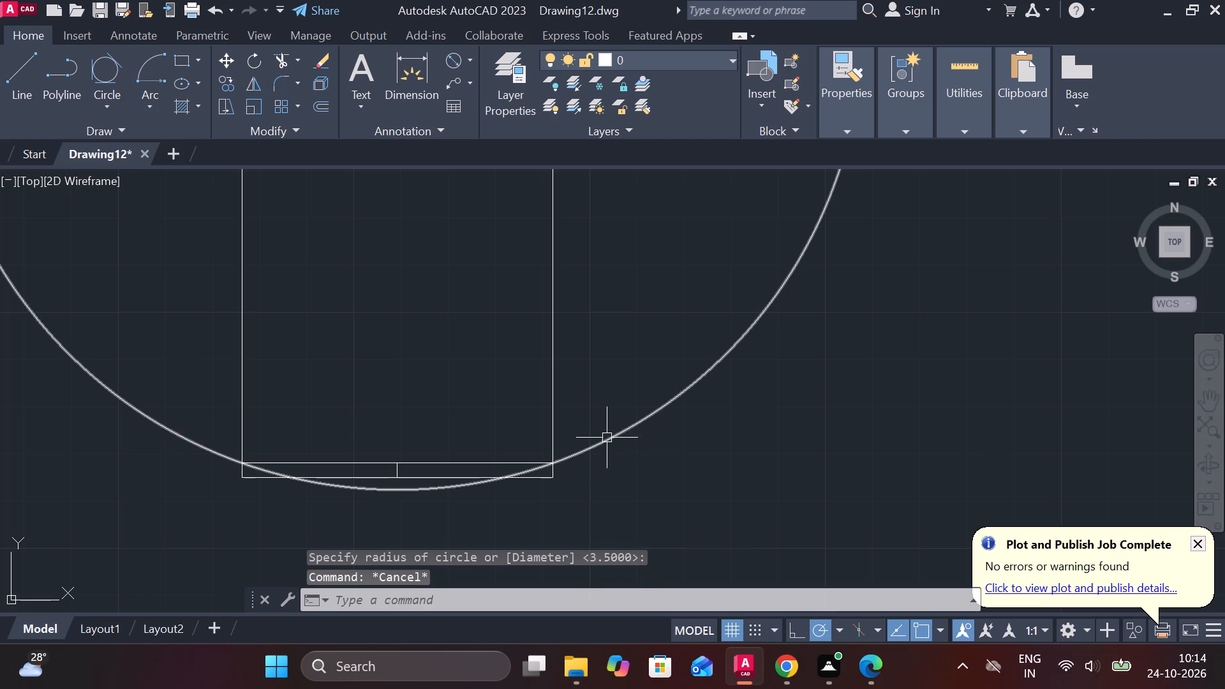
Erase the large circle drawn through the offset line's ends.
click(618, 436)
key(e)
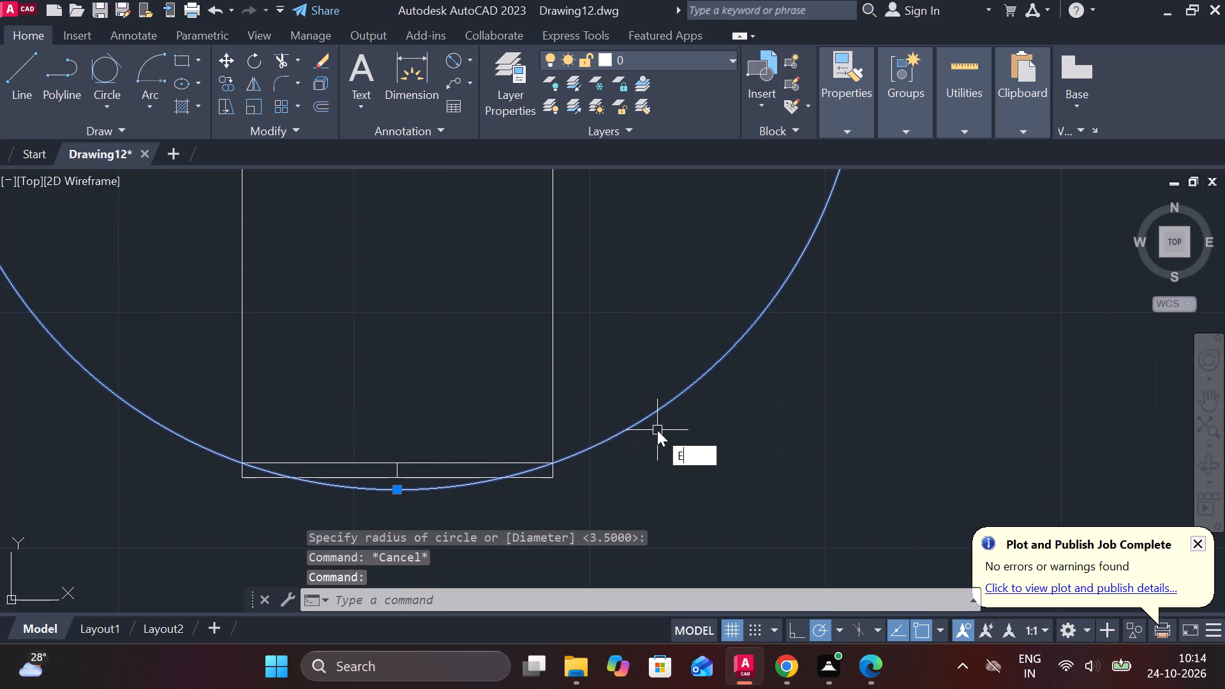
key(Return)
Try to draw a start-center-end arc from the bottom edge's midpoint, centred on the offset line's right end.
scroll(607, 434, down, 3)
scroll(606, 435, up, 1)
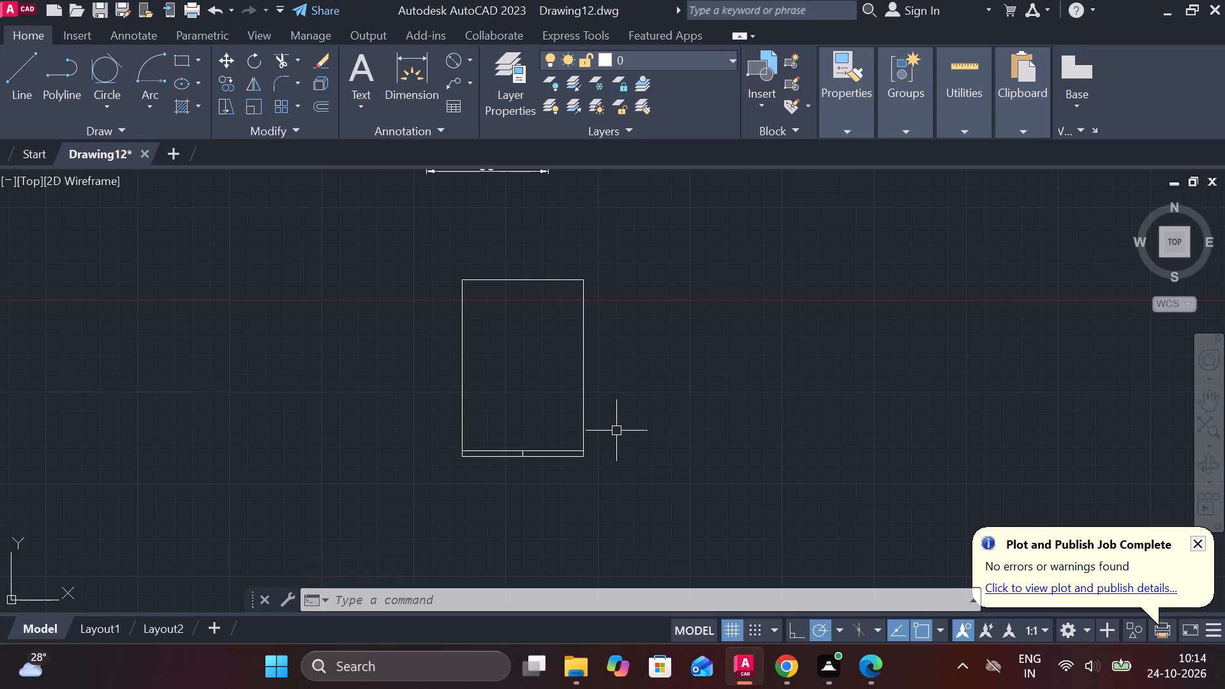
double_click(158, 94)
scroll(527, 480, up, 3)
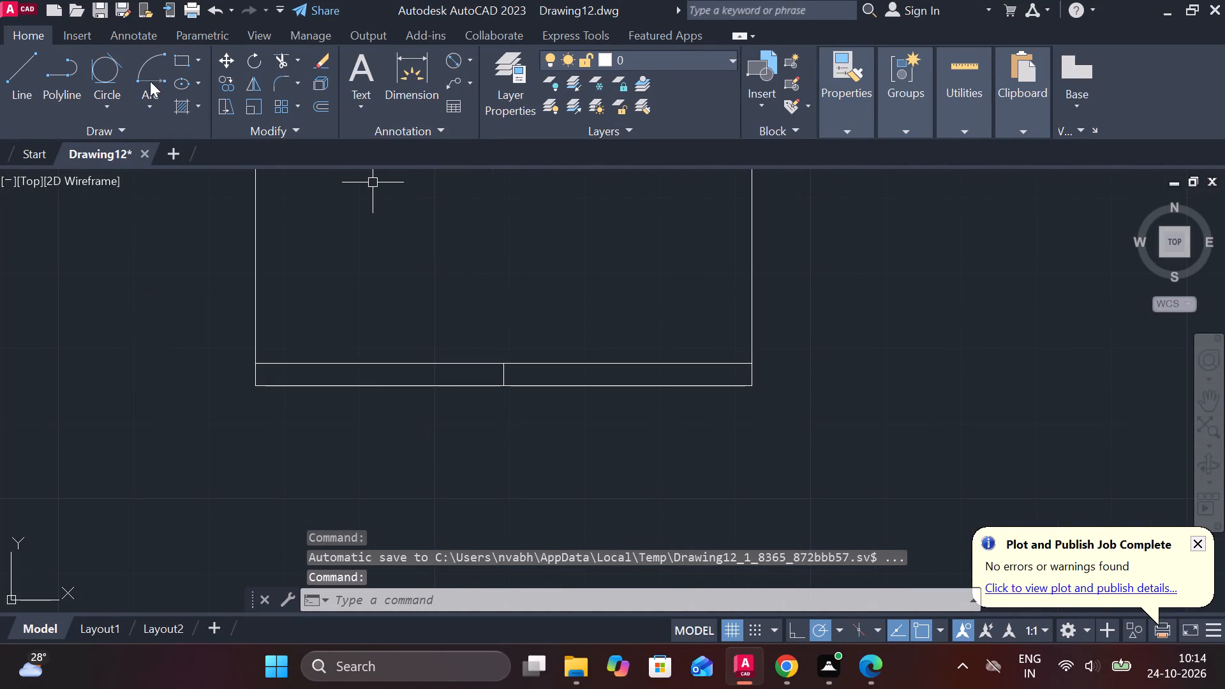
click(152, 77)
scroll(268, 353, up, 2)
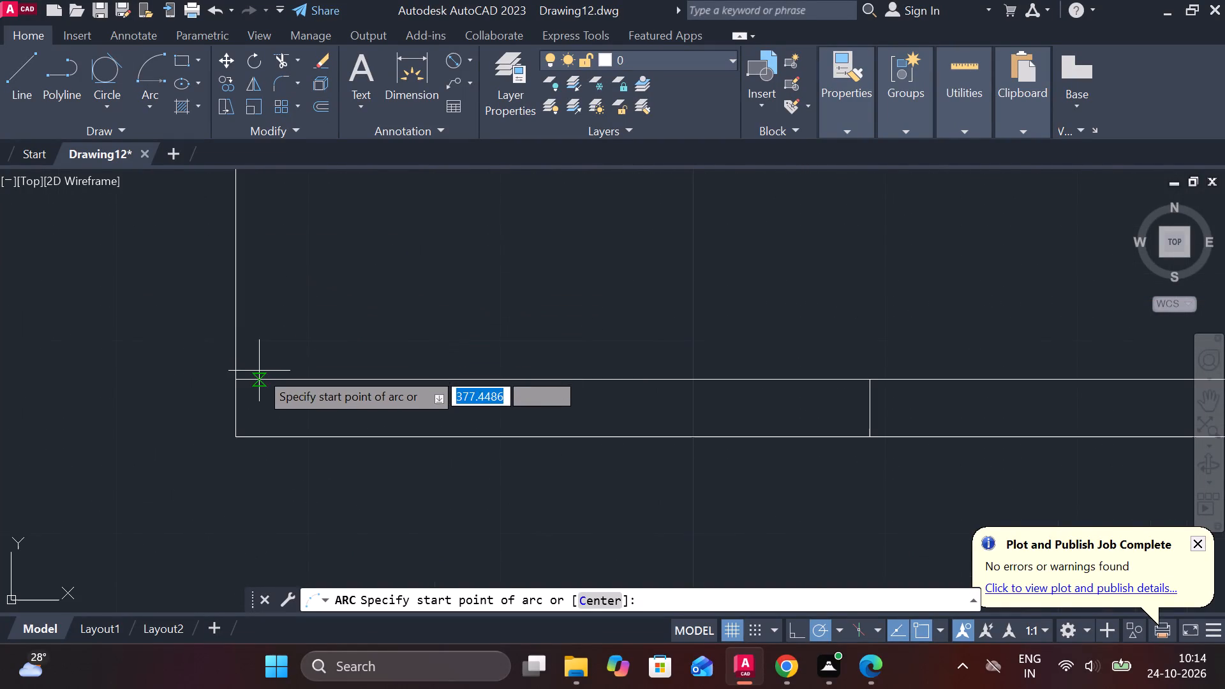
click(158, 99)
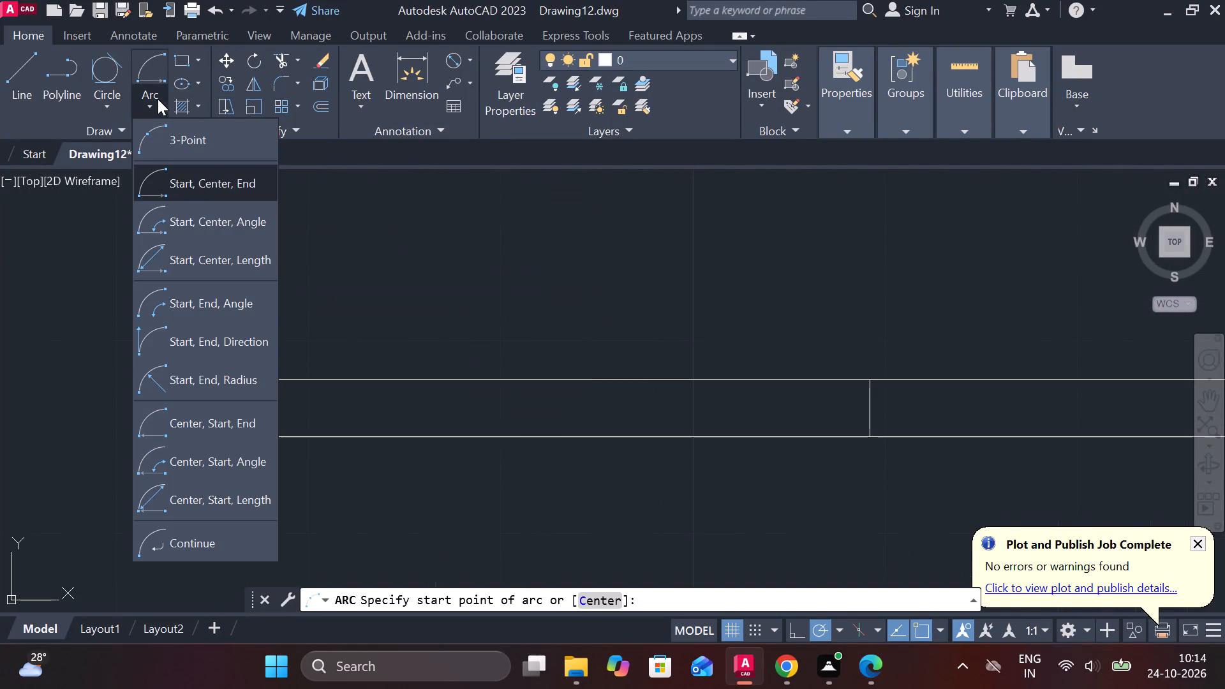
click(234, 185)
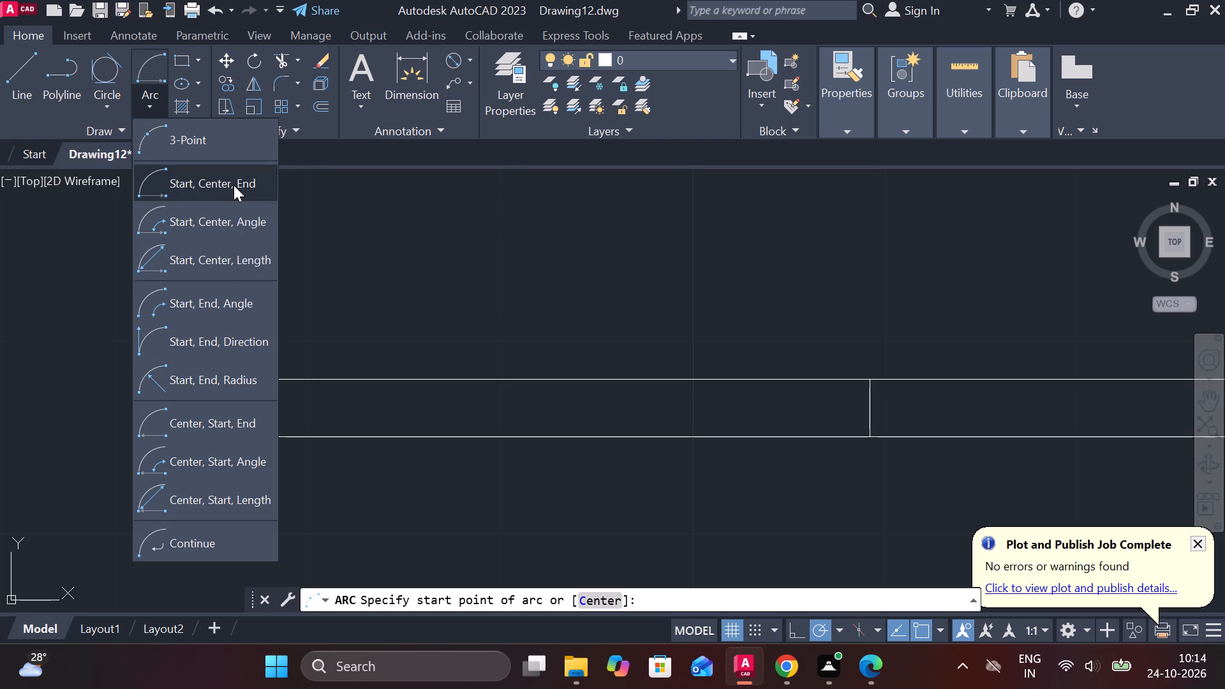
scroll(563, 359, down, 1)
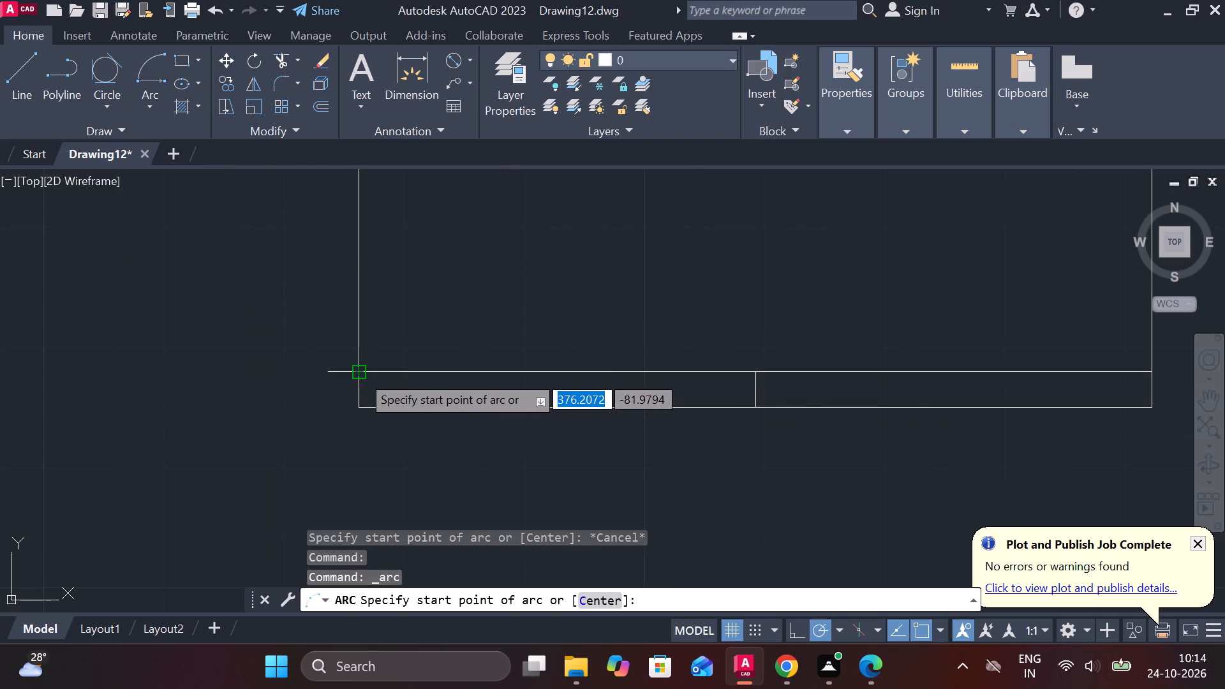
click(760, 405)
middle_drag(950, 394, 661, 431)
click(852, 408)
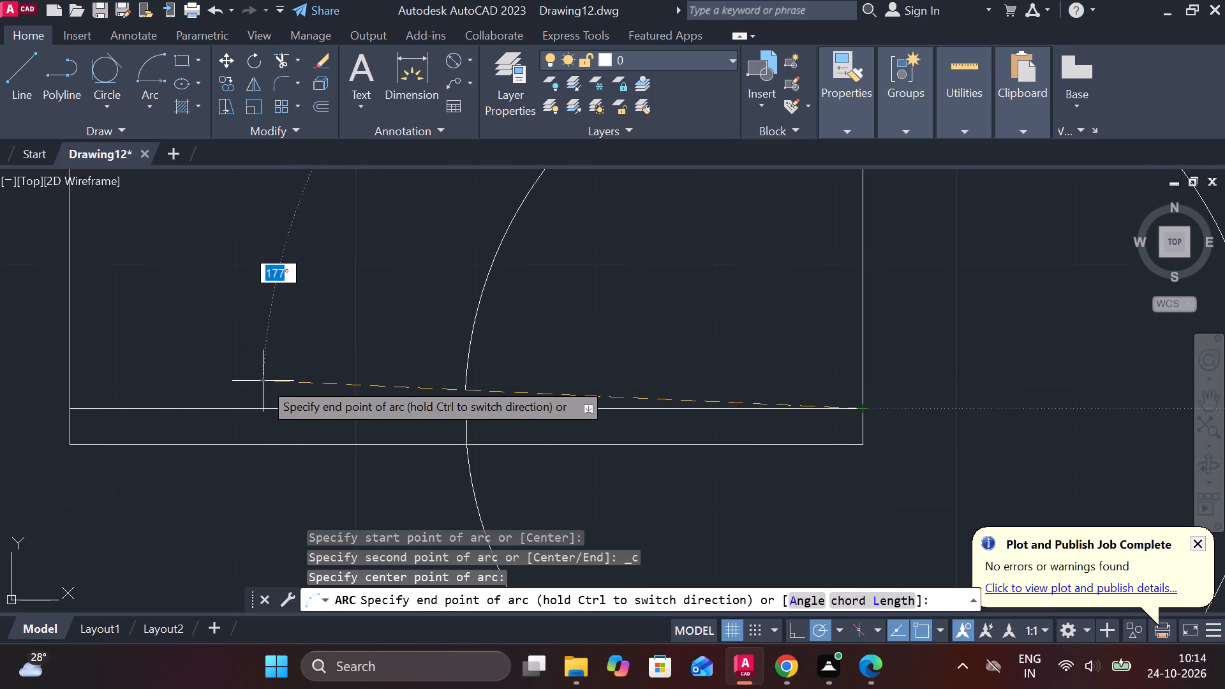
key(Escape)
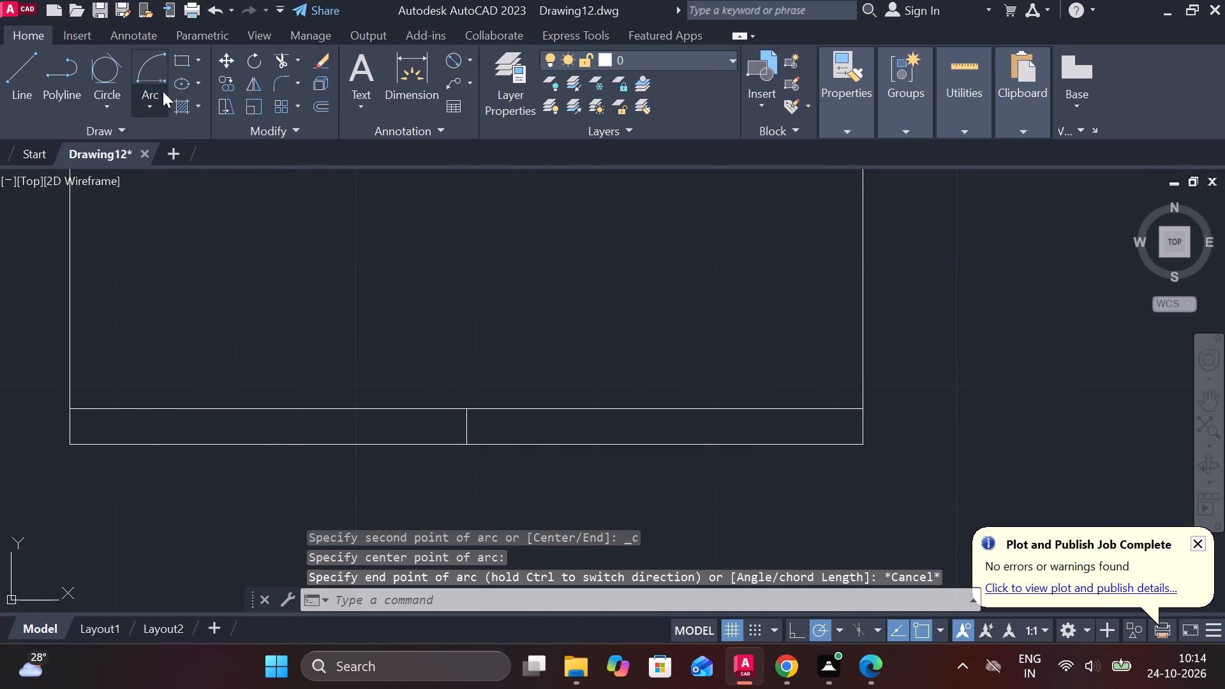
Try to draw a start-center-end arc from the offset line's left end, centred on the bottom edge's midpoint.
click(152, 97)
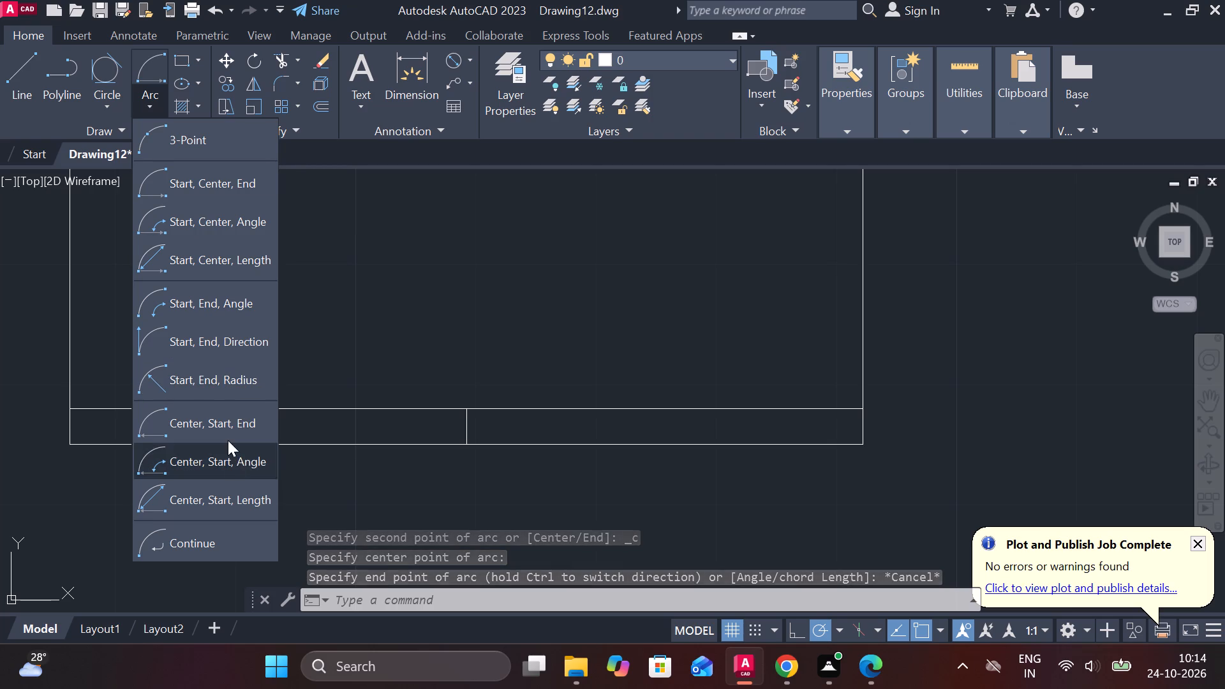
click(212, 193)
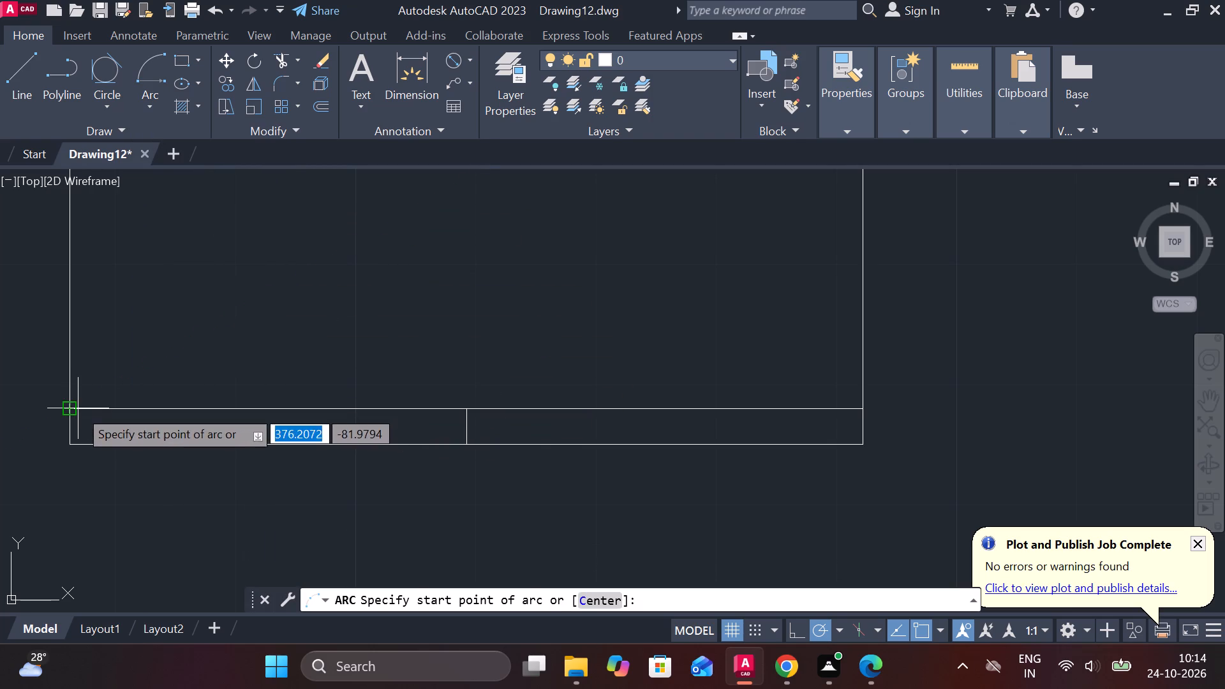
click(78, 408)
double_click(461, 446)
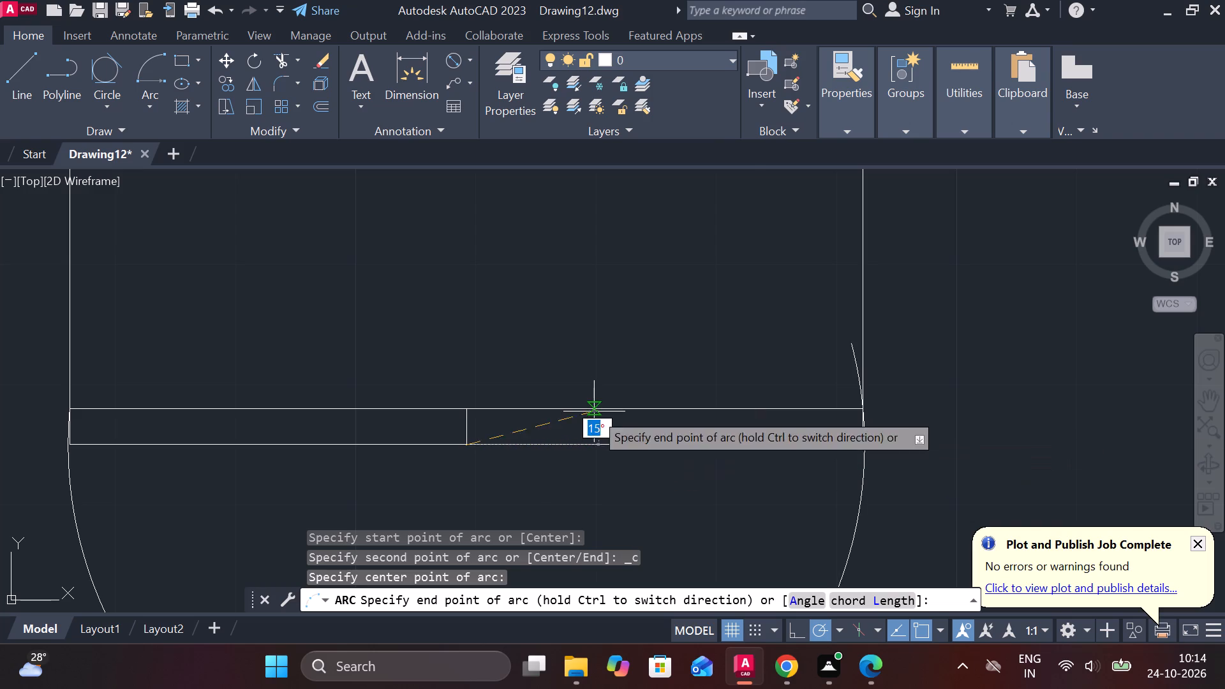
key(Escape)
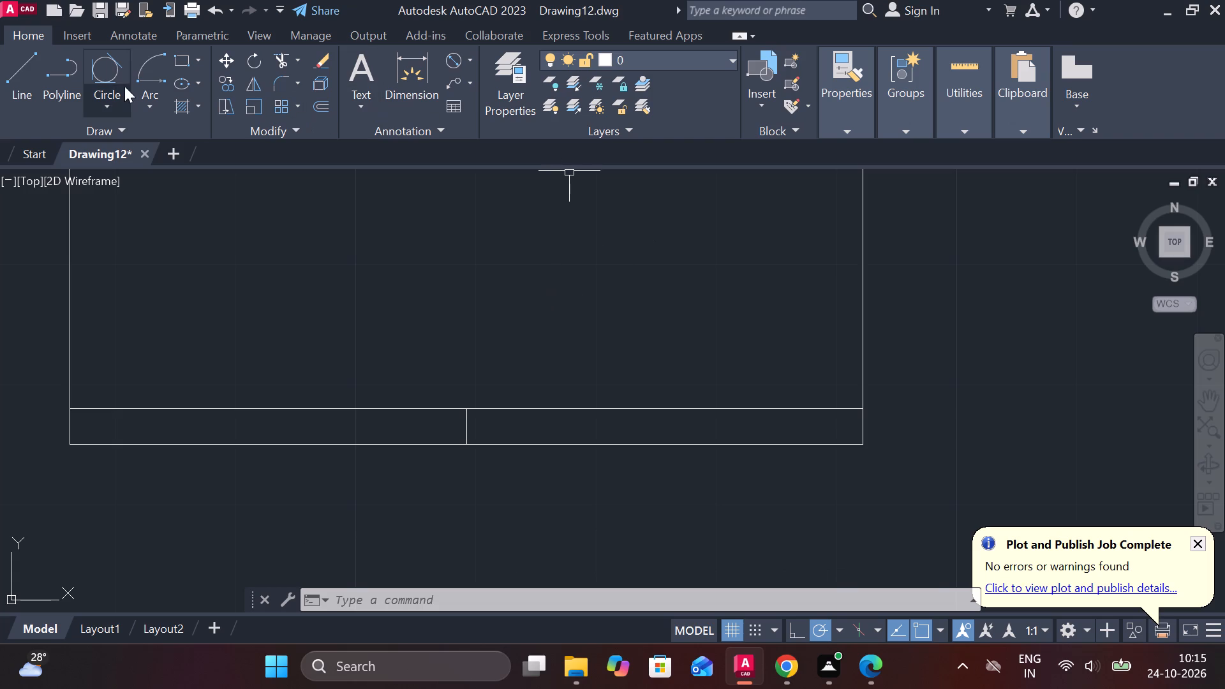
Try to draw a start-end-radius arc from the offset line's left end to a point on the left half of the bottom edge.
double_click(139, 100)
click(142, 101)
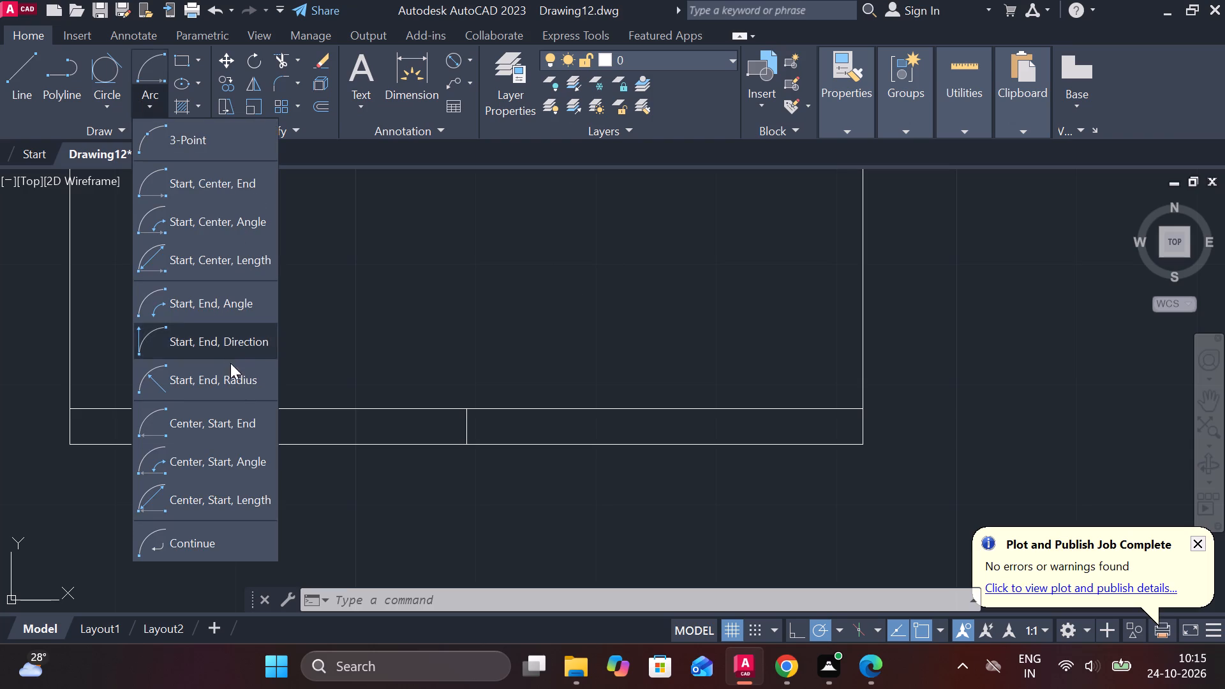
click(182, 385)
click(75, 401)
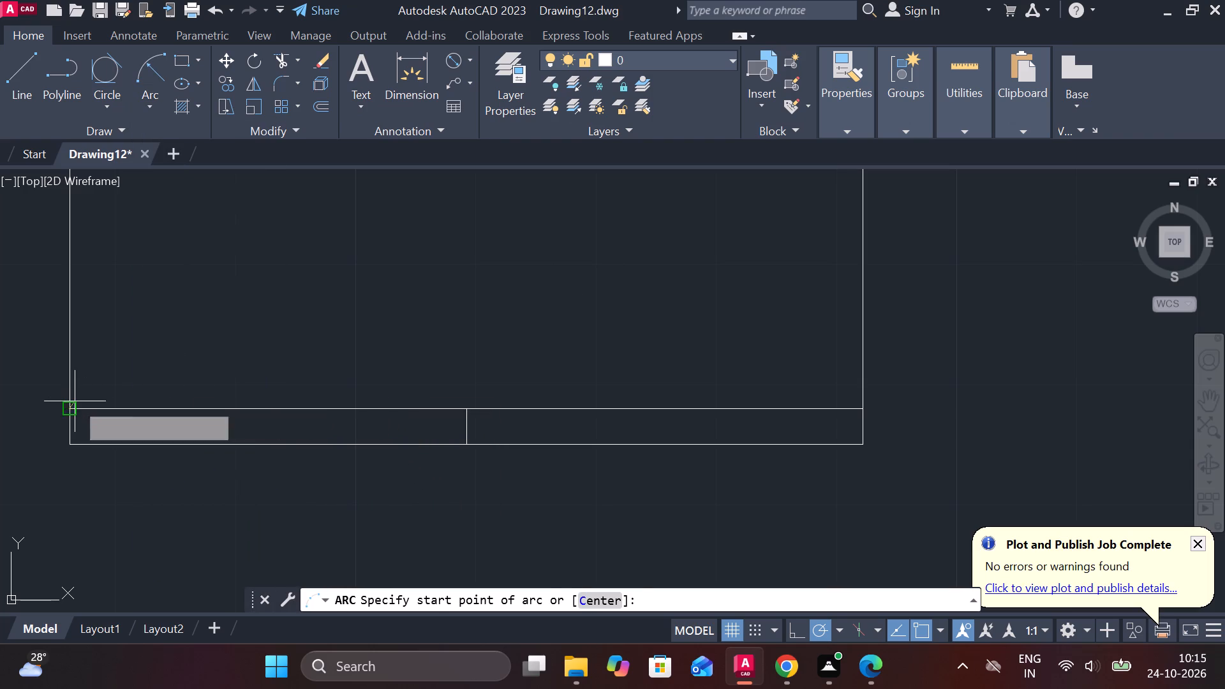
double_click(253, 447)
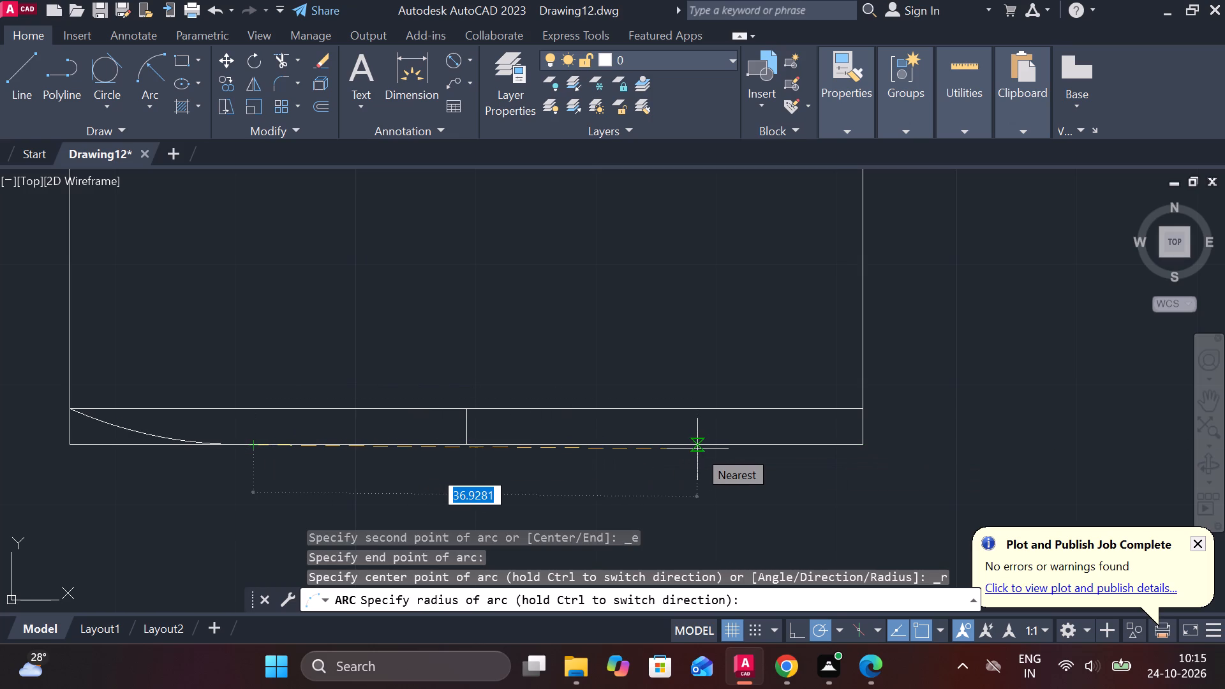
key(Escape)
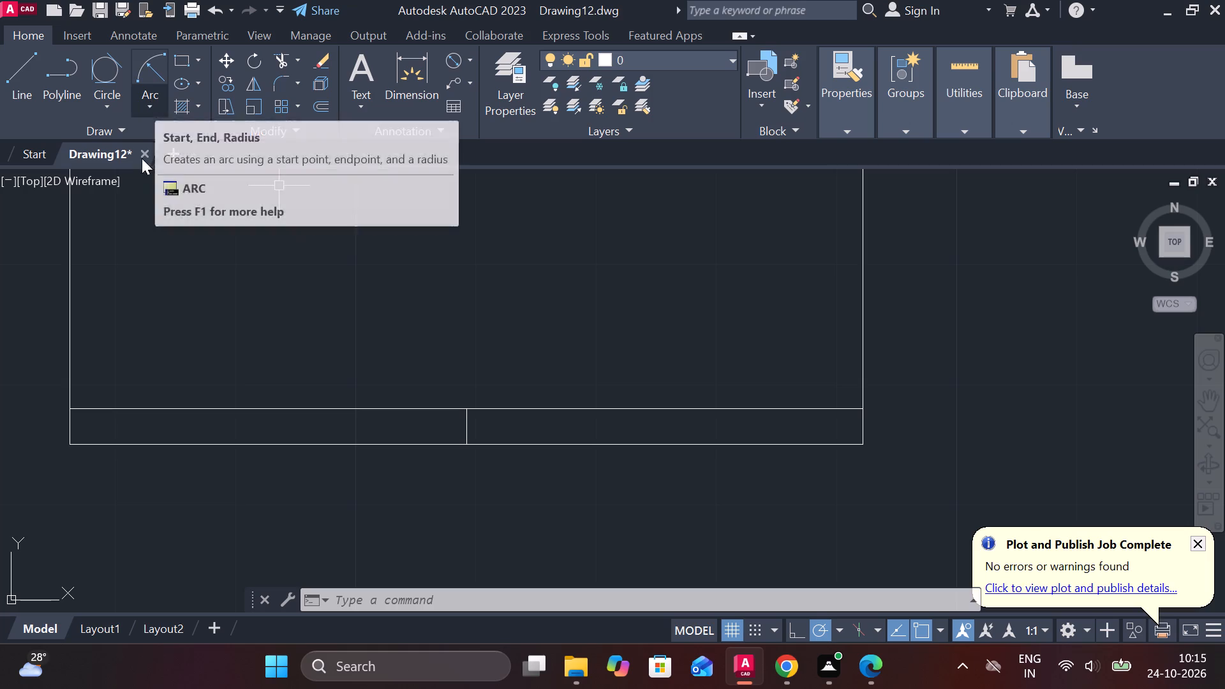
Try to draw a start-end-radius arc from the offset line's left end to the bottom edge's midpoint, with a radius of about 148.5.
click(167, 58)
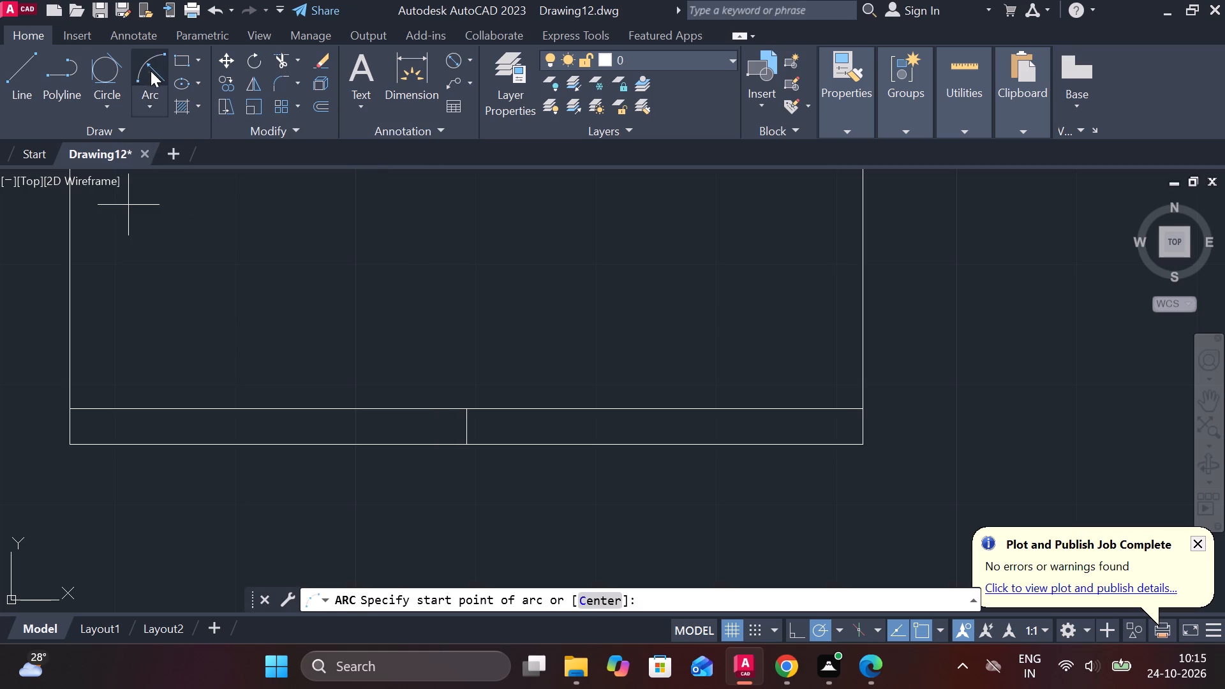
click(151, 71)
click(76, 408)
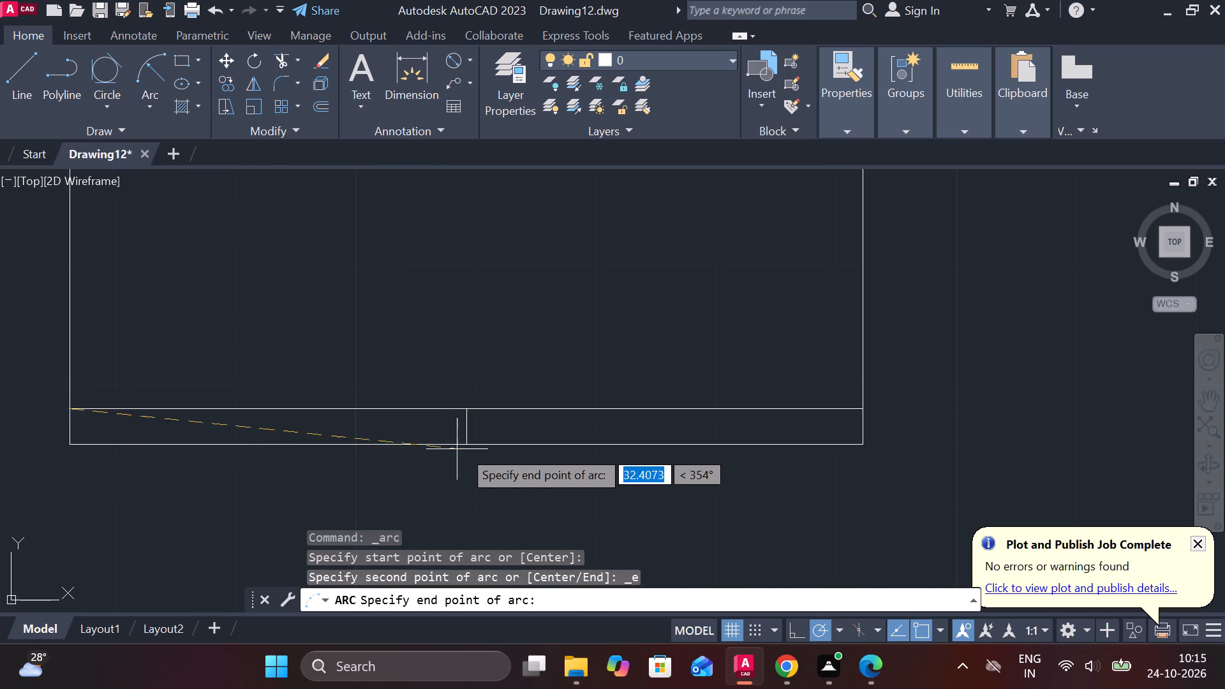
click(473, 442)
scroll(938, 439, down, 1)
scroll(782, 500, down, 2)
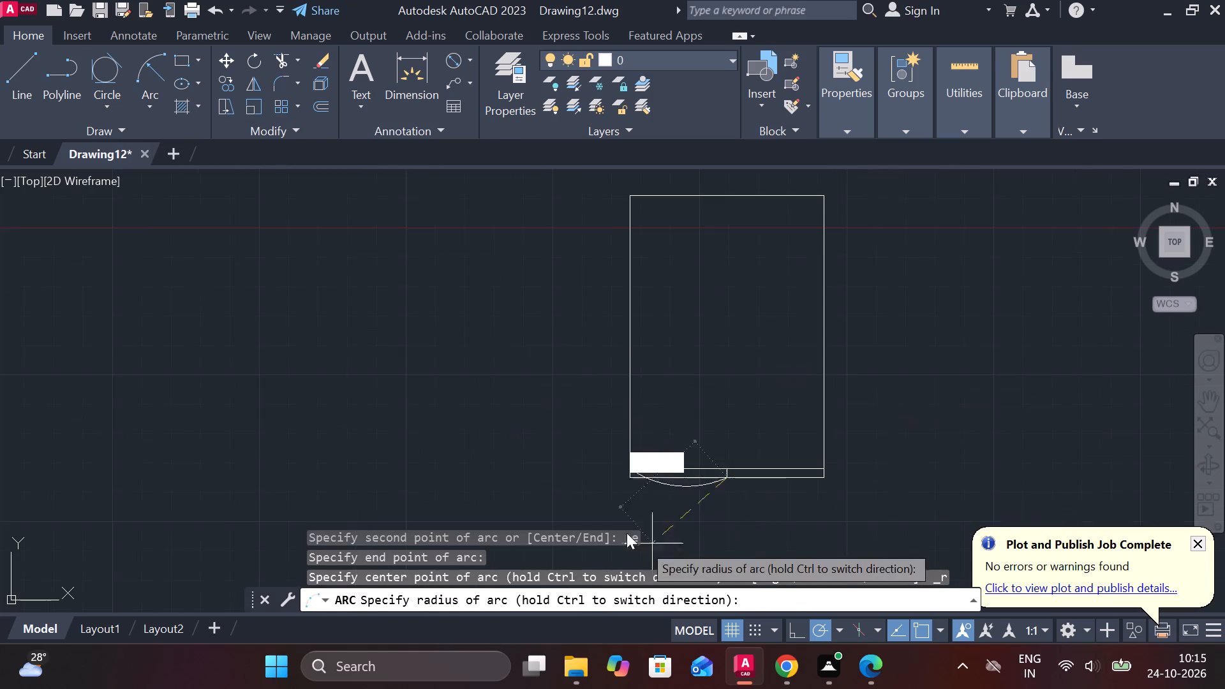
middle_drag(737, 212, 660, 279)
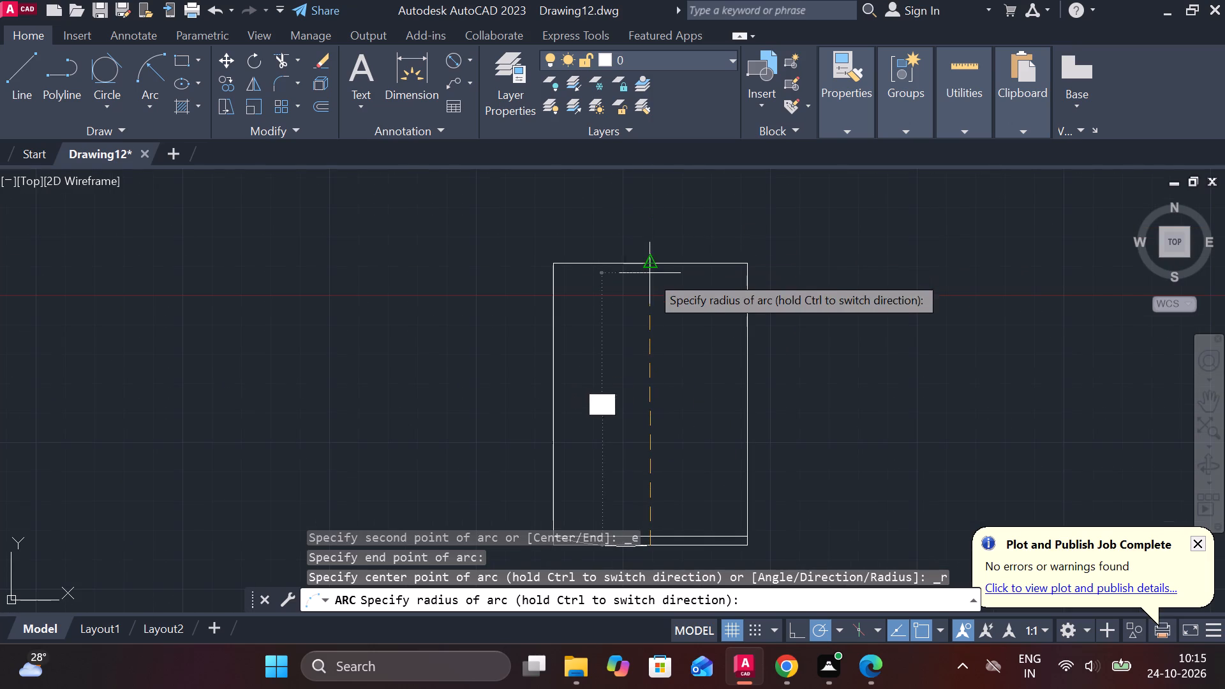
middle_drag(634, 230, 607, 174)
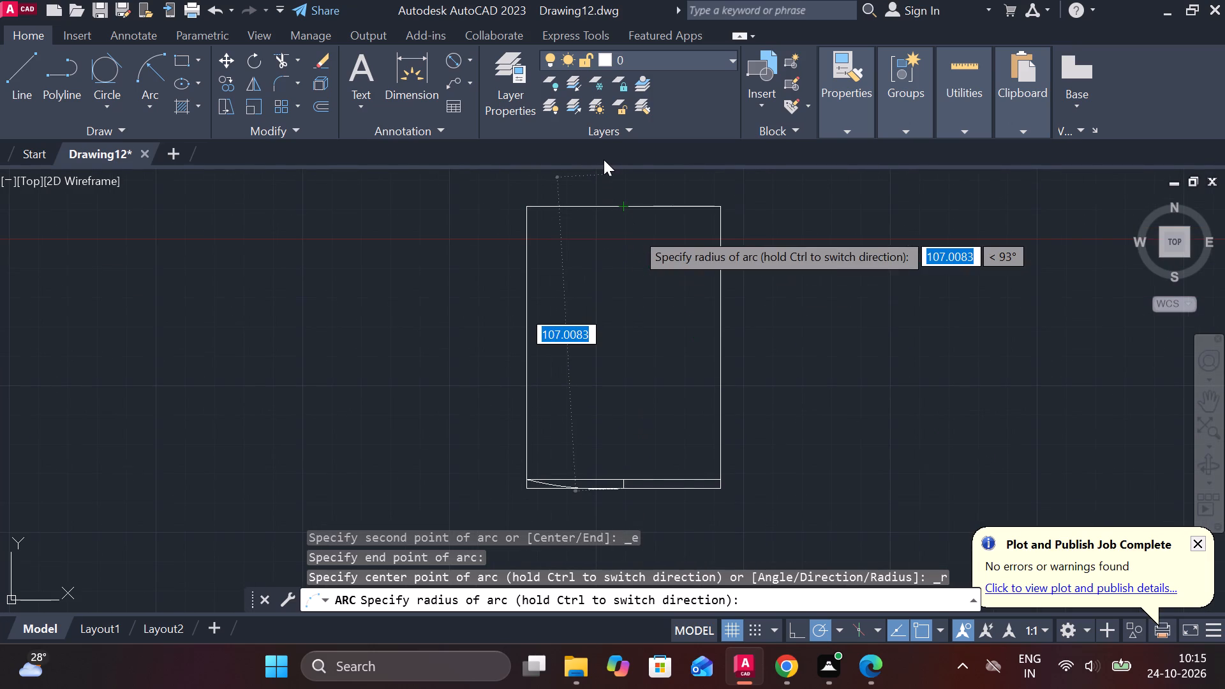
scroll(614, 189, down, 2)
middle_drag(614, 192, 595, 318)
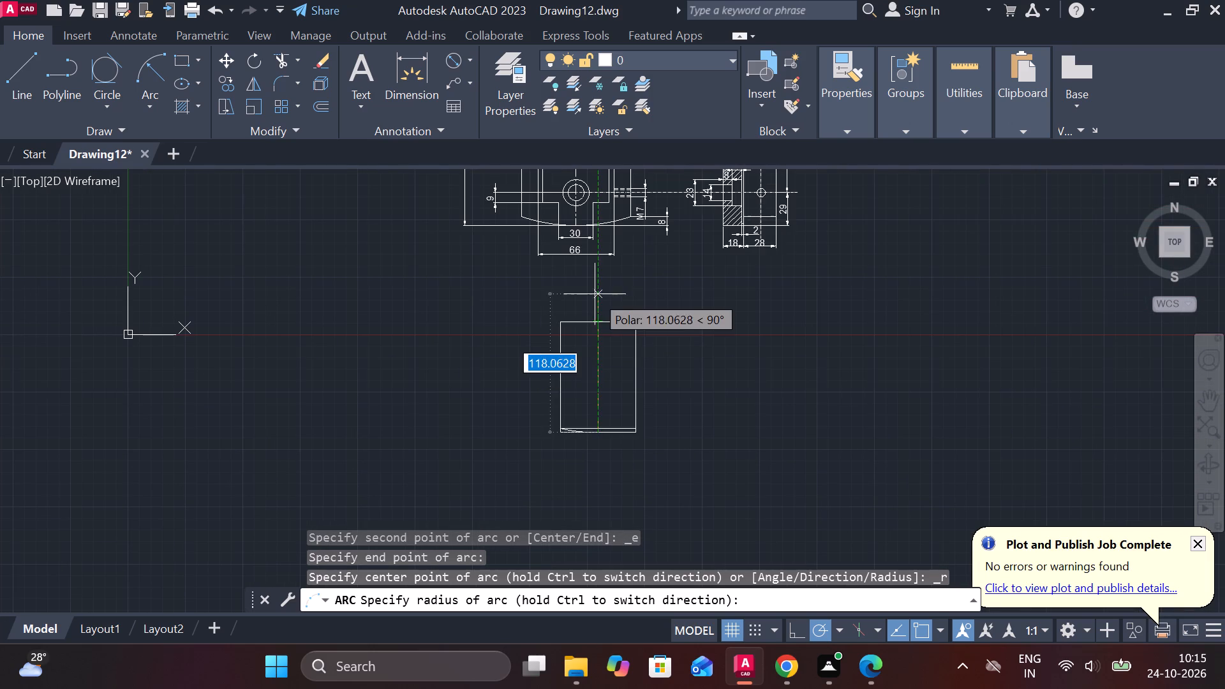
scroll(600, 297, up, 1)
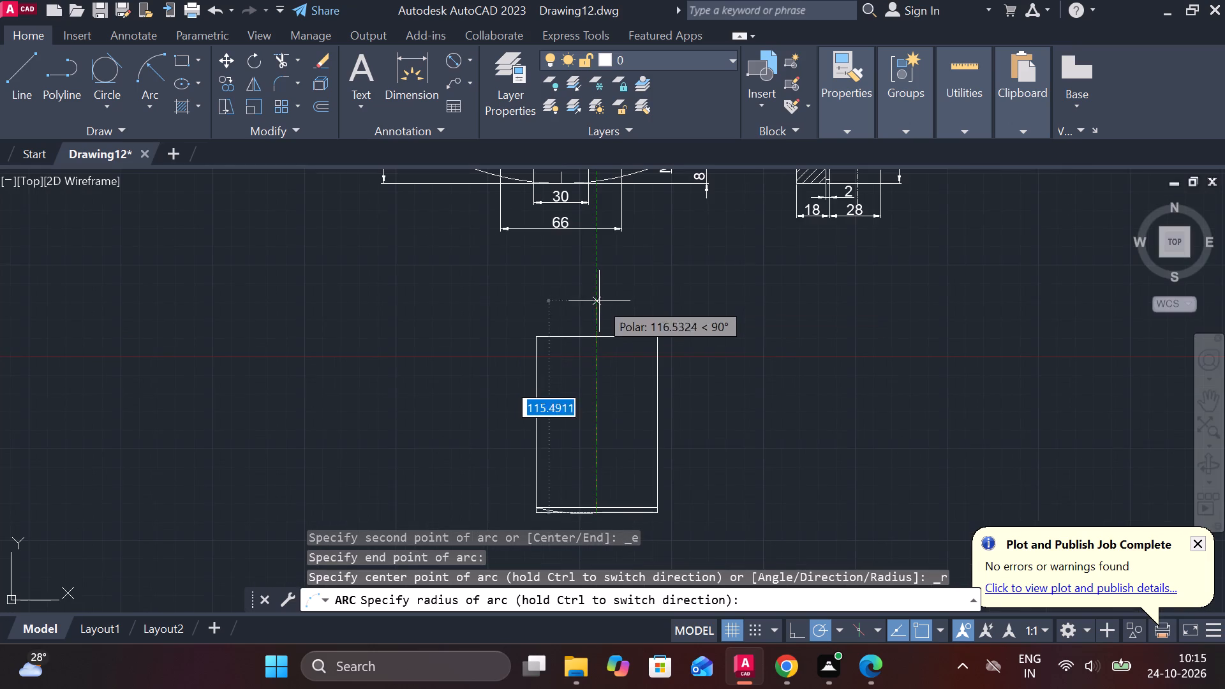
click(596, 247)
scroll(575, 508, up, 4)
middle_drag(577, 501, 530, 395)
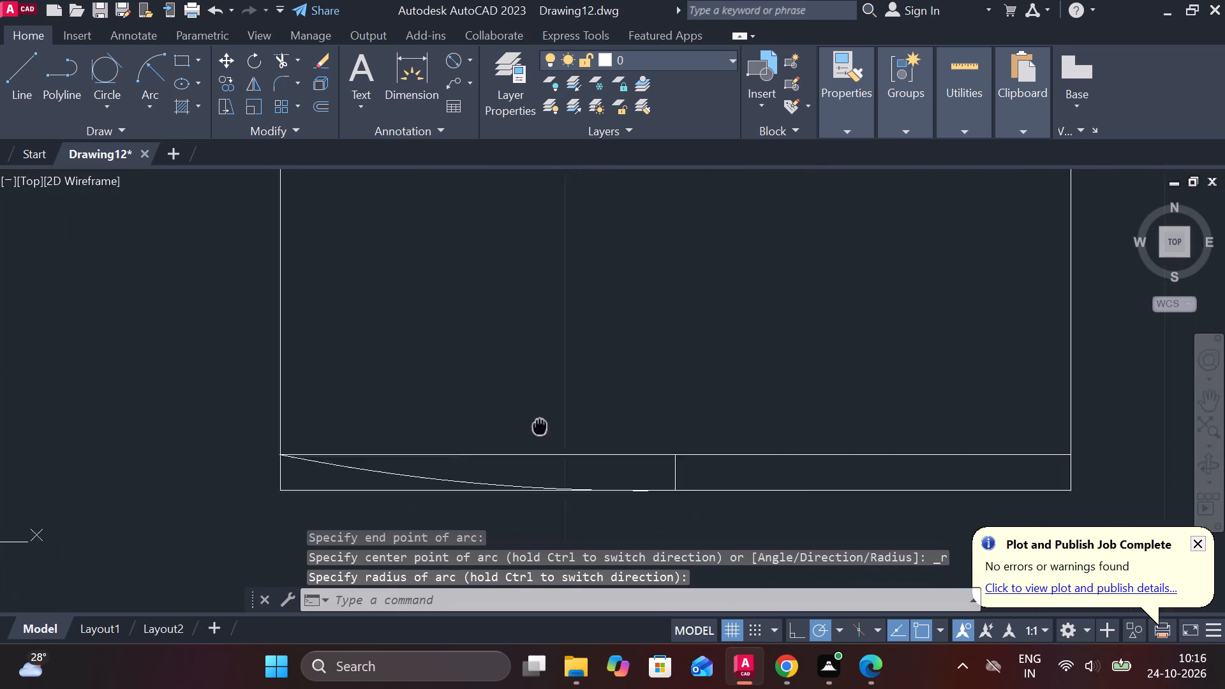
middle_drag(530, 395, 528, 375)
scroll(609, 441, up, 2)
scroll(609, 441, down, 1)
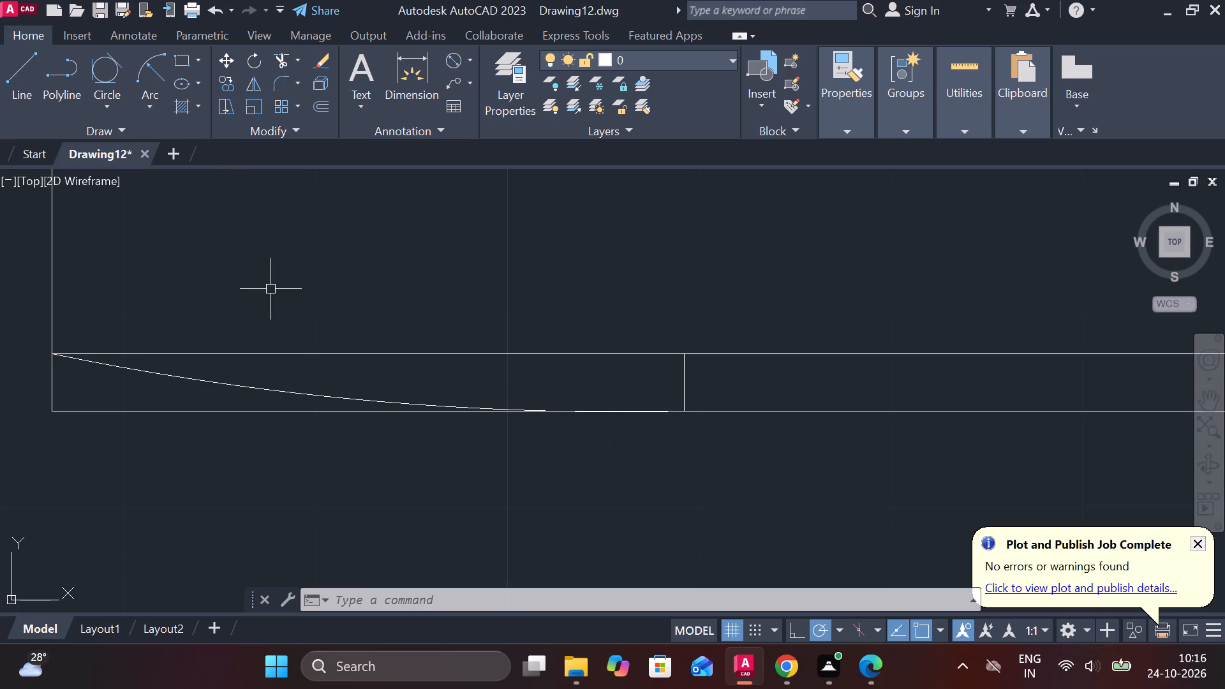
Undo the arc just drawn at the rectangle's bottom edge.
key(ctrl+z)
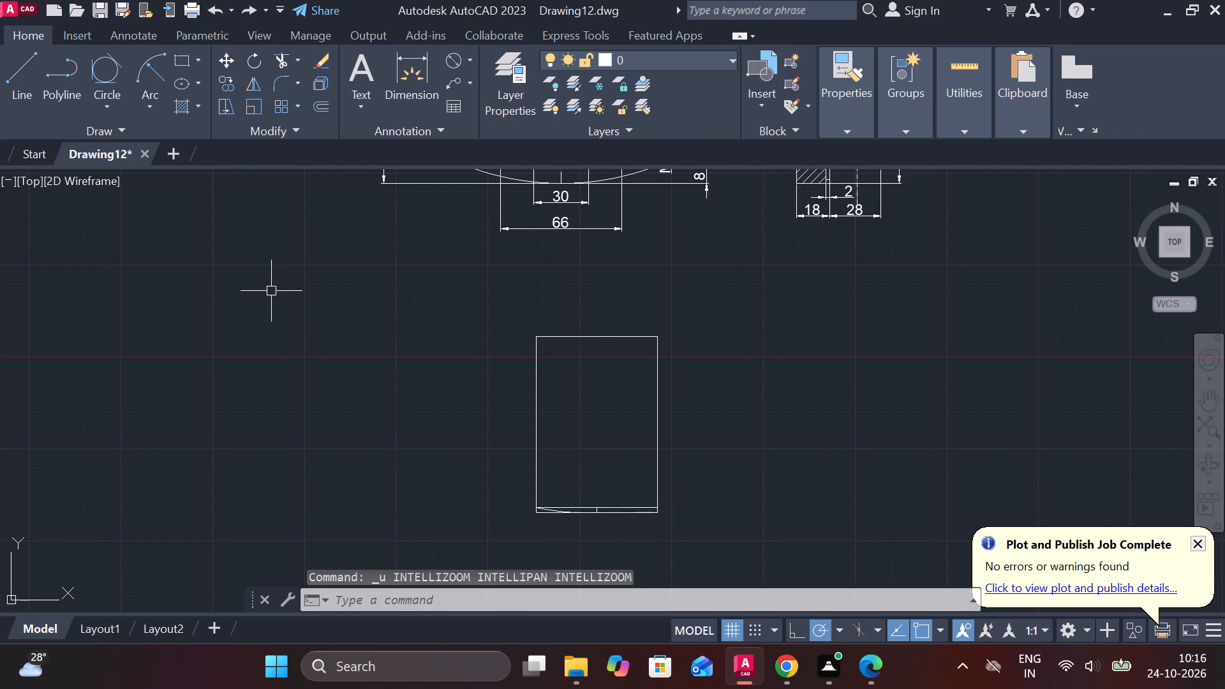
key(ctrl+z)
Draw a horizontal projection line extending to the right from the top-right corner of the 66 by 96 rectangle.
scroll(461, 376, down, 3)
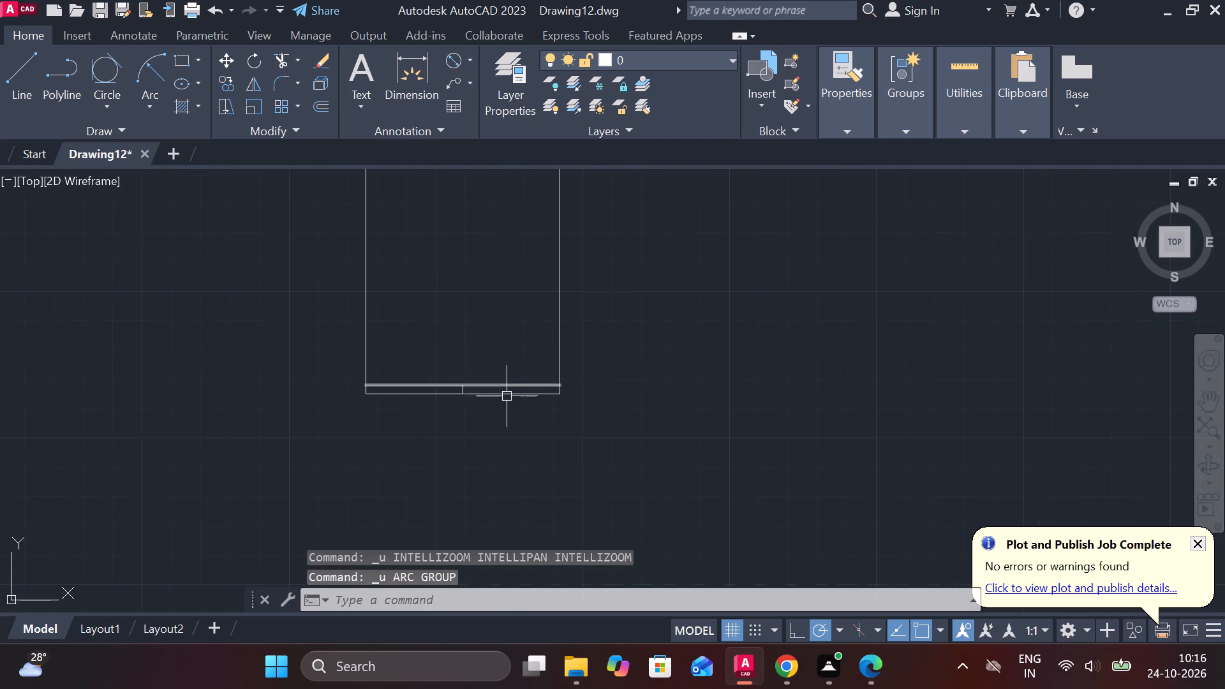
middle_drag(504, 394, 388, 432)
middle_drag(544, 425, 475, 487)
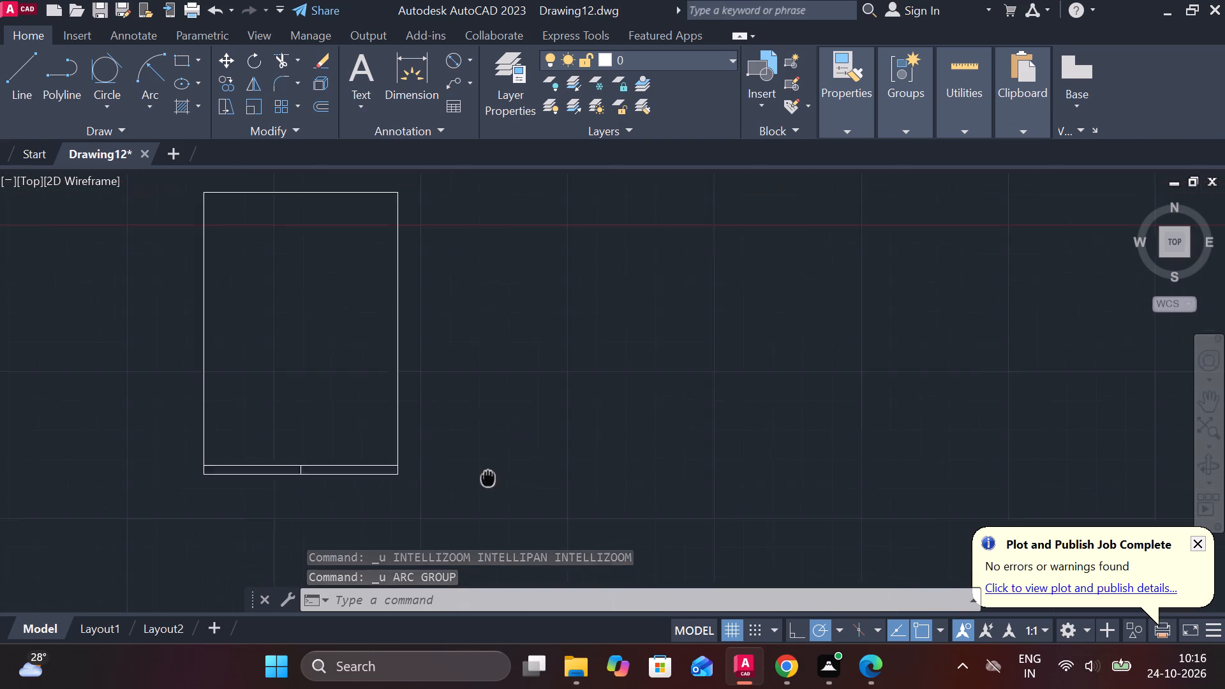
middle_drag(475, 487, 470, 489)
key(l)
key(Return)
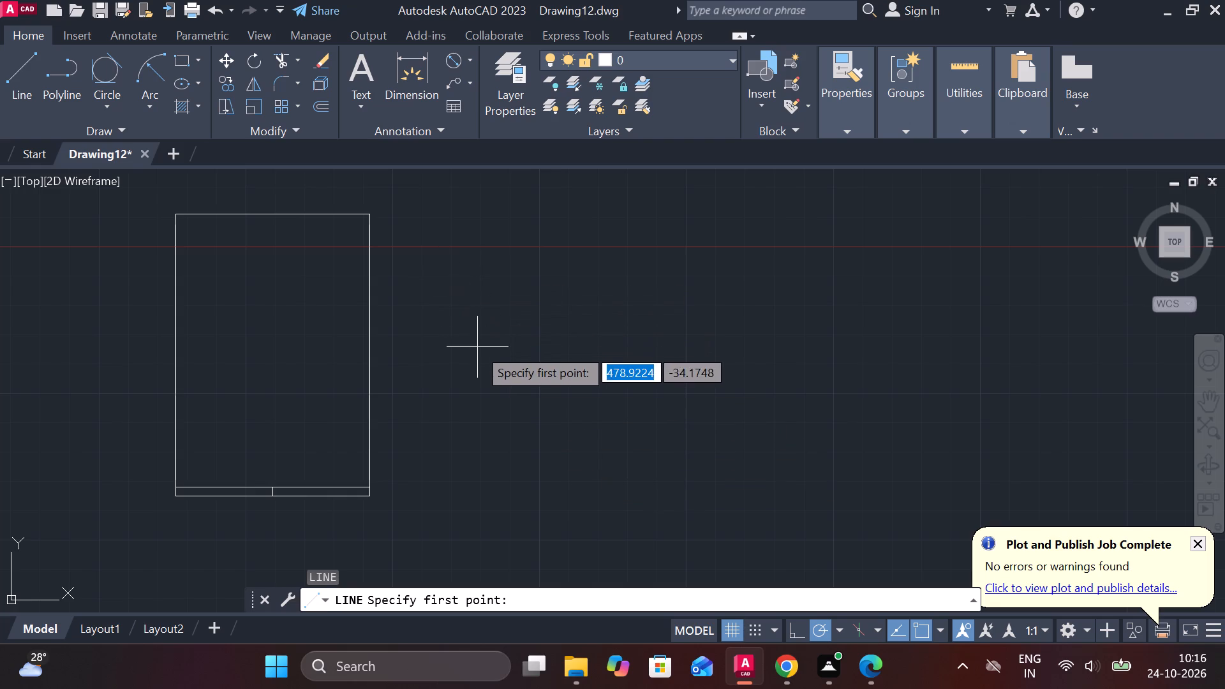
click(373, 214)
click(652, 216)
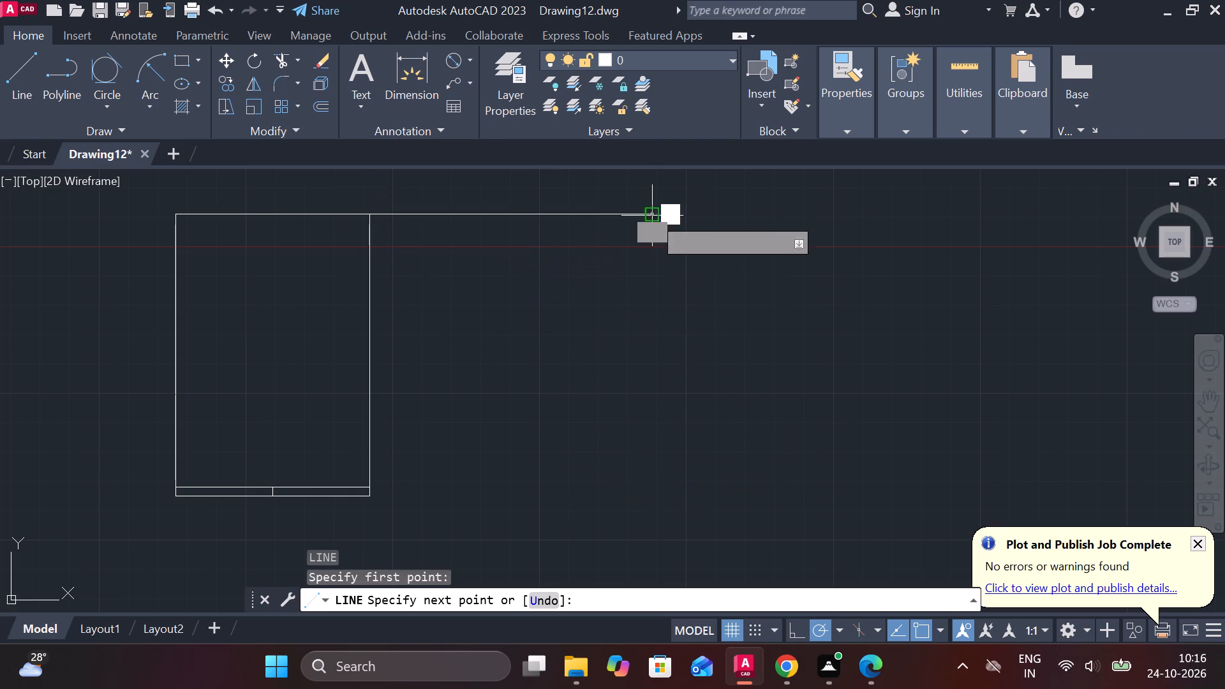
key(Escape)
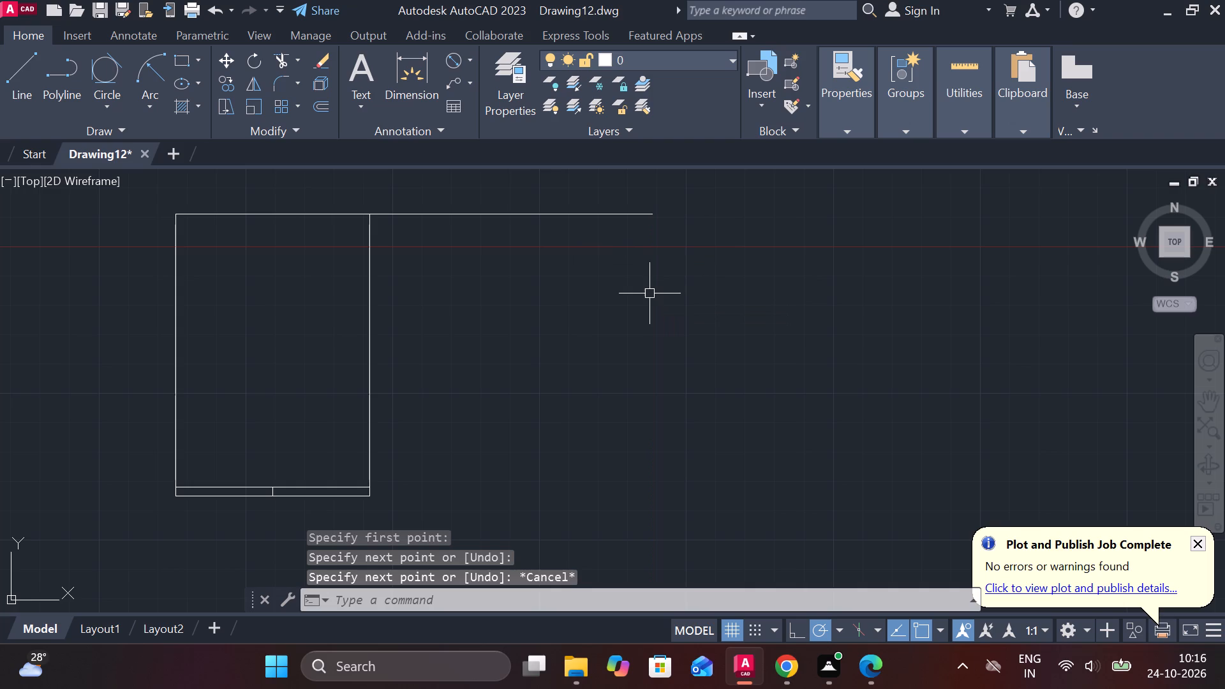
Draw a side-view outline from the projection line: 96 down to the rectangle's bottom level, 16 to the right, and back up to the line.
key(l)
key(Return)
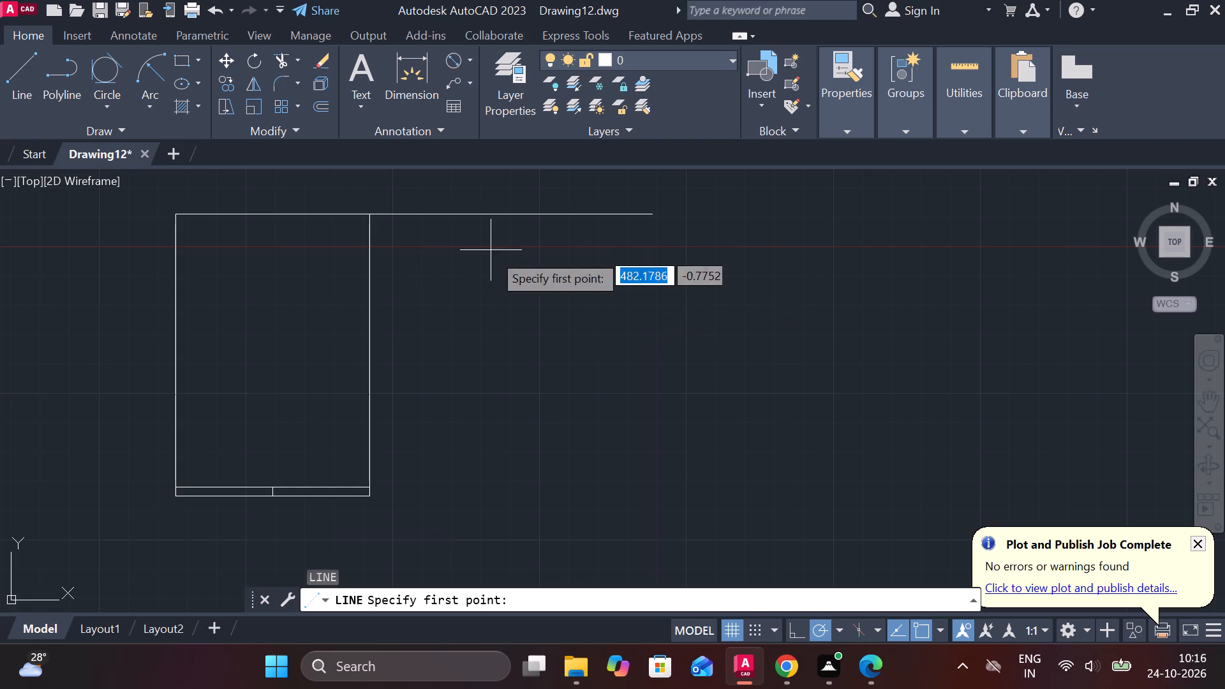
click(527, 219)
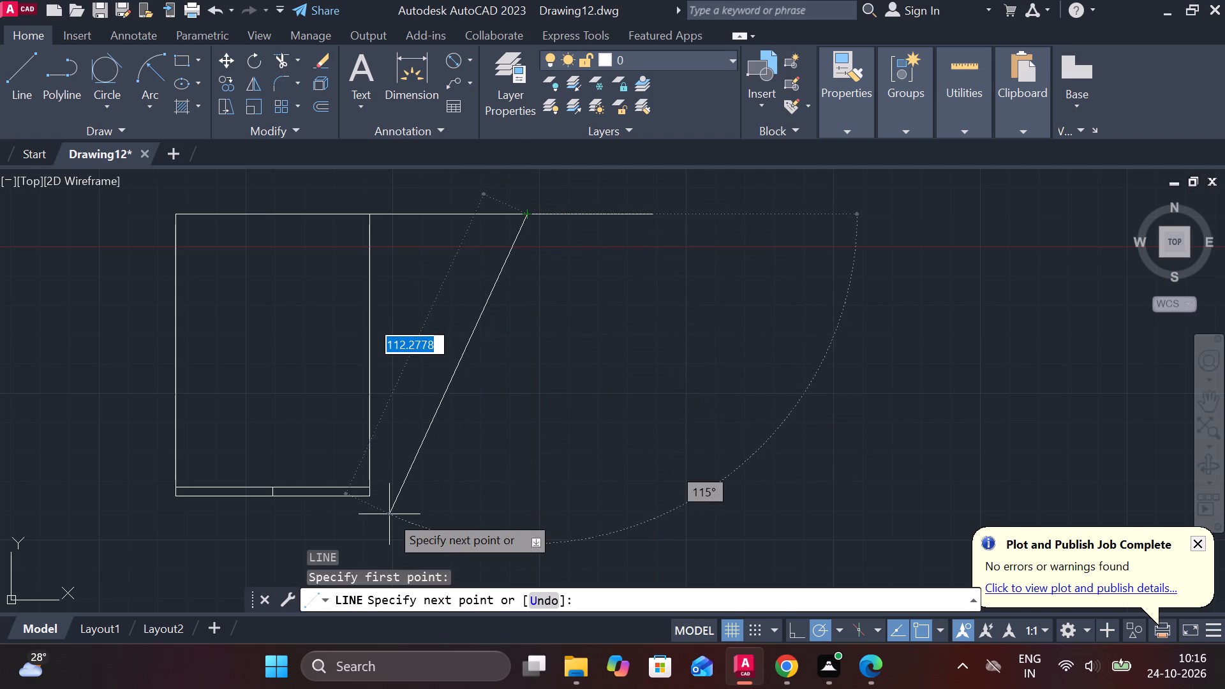
click(538, 494)
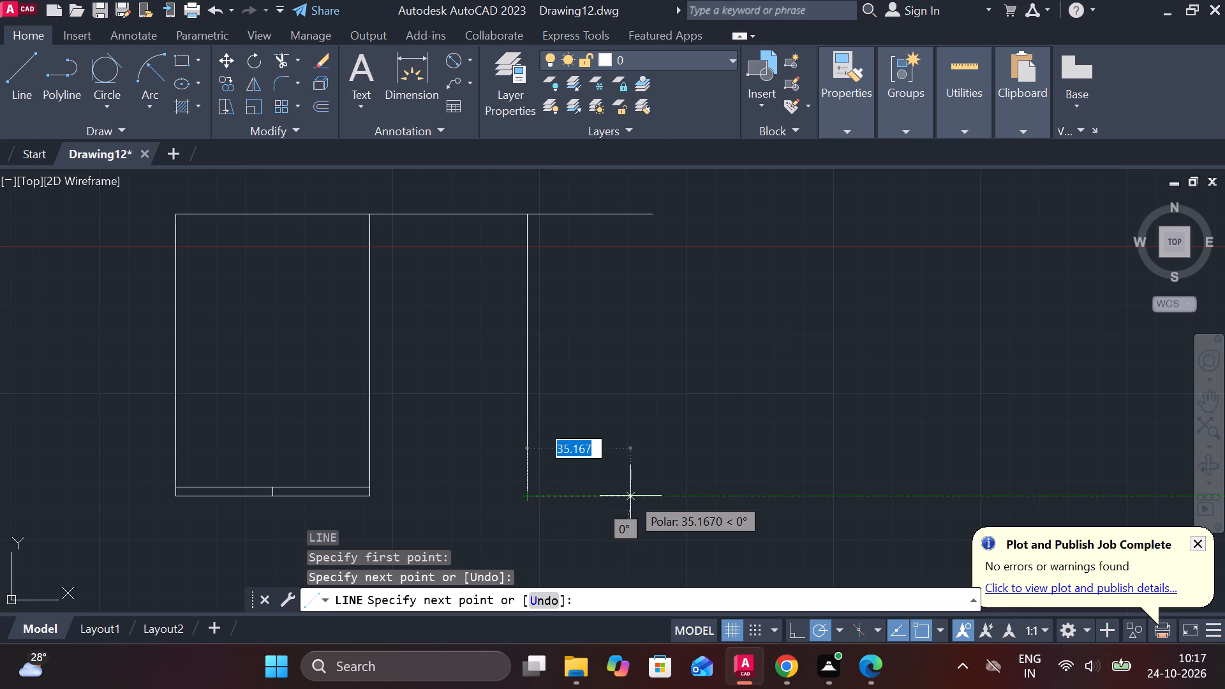
key(1)
key(6)
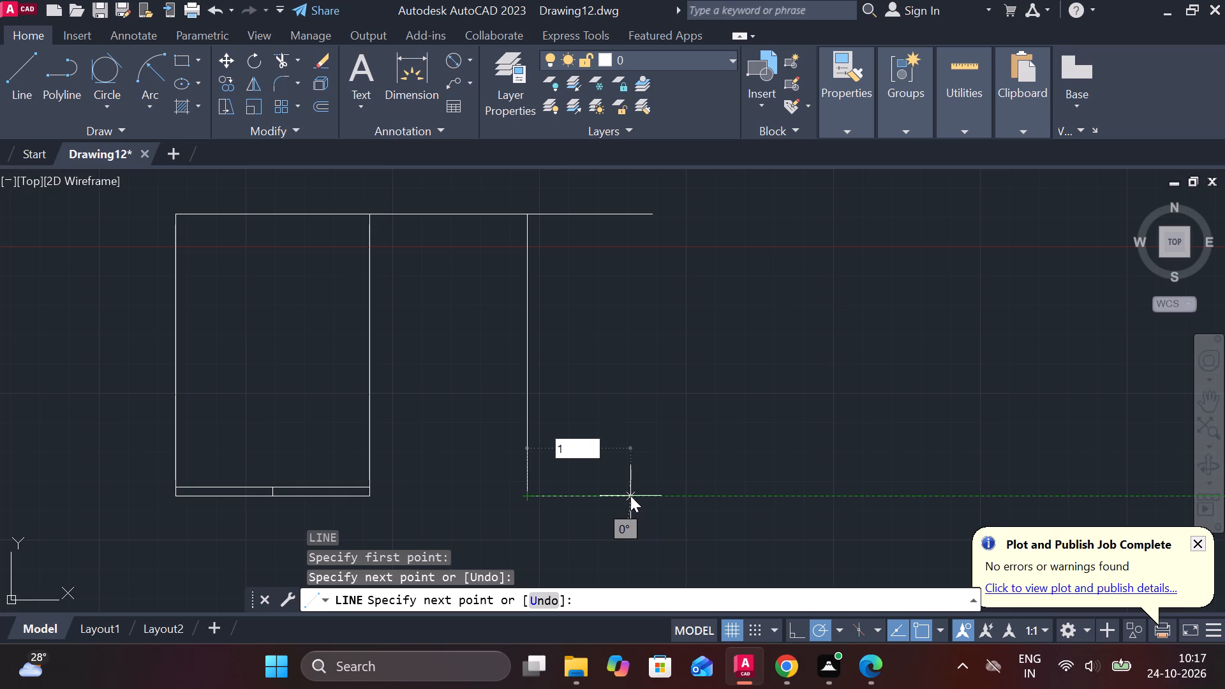
key(Return)
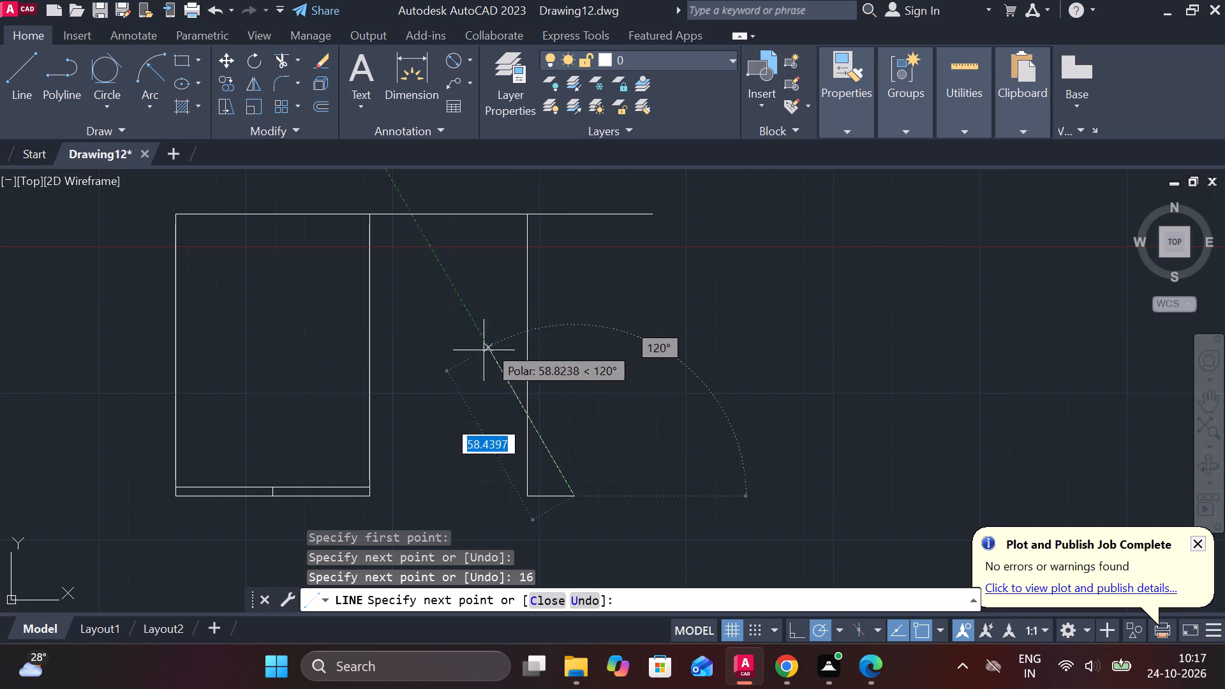
double_click(574, 214)
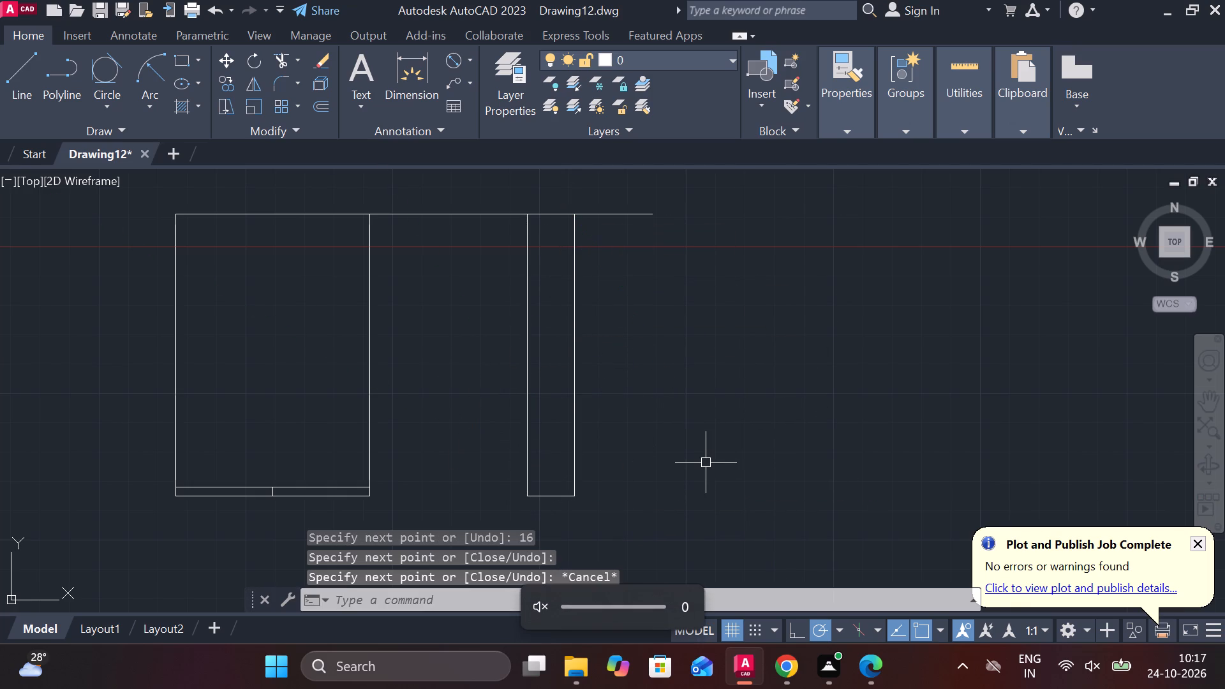
Draw a 16-unit horizontal line to the left from the side-view outline's bottom-left corner.
key(l)
key(Return)
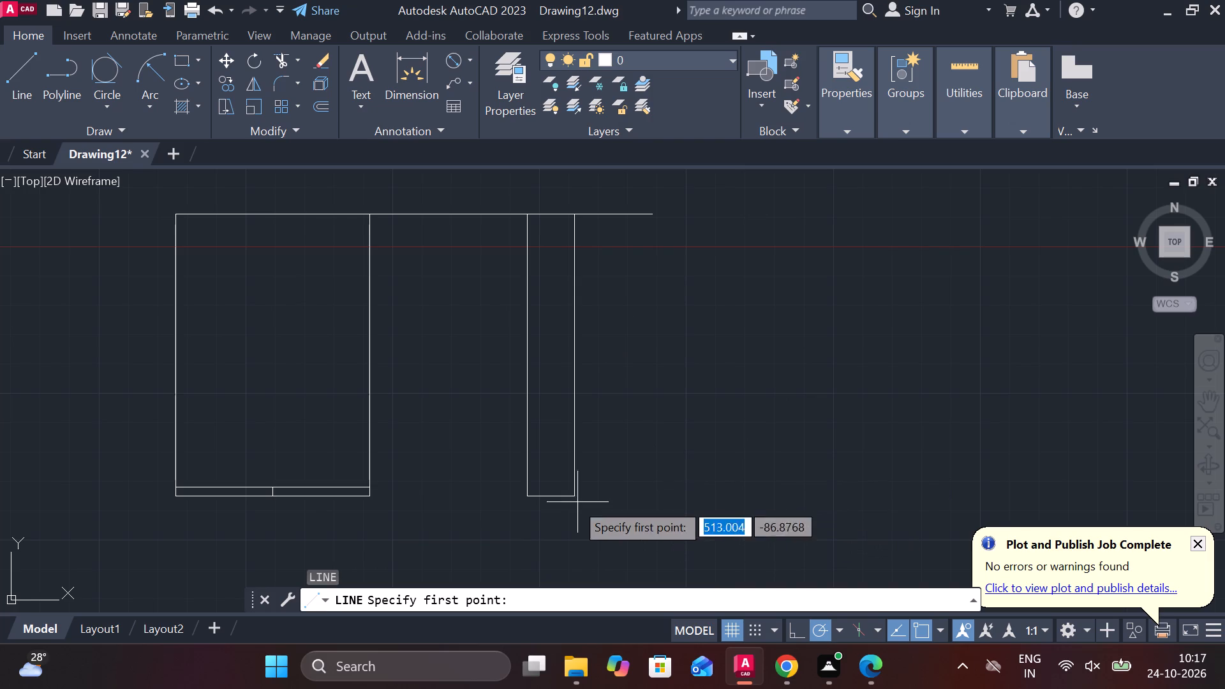
click(530, 498)
text(16)
key(Return)
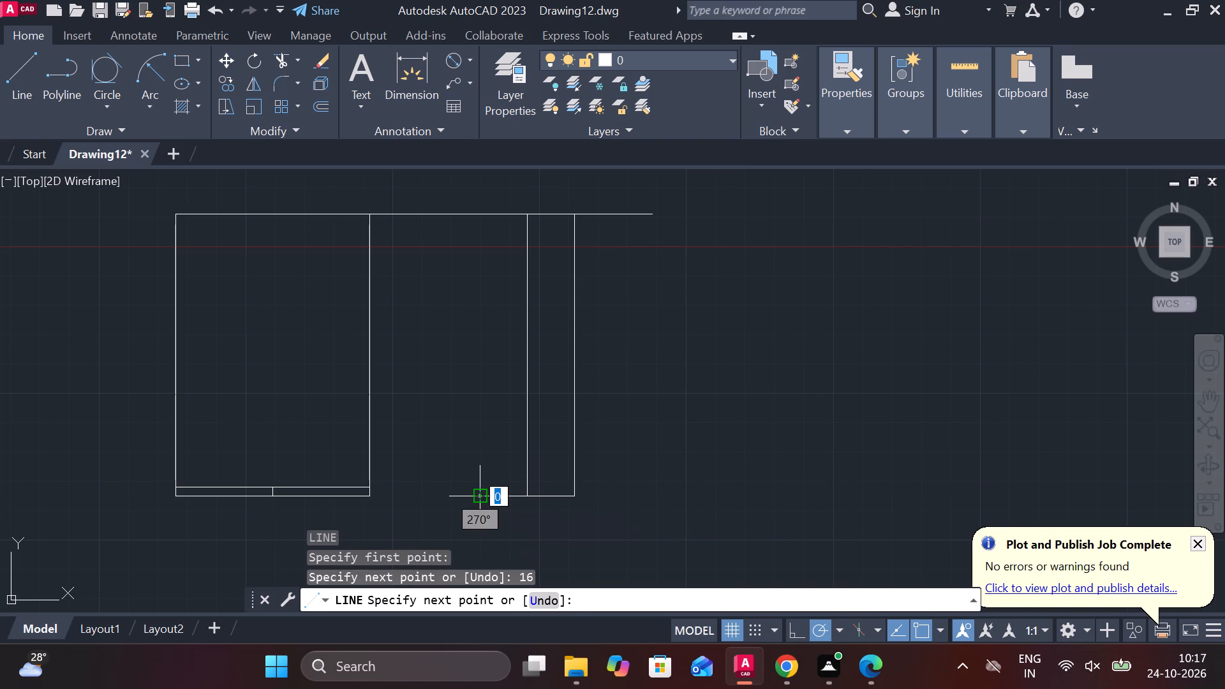
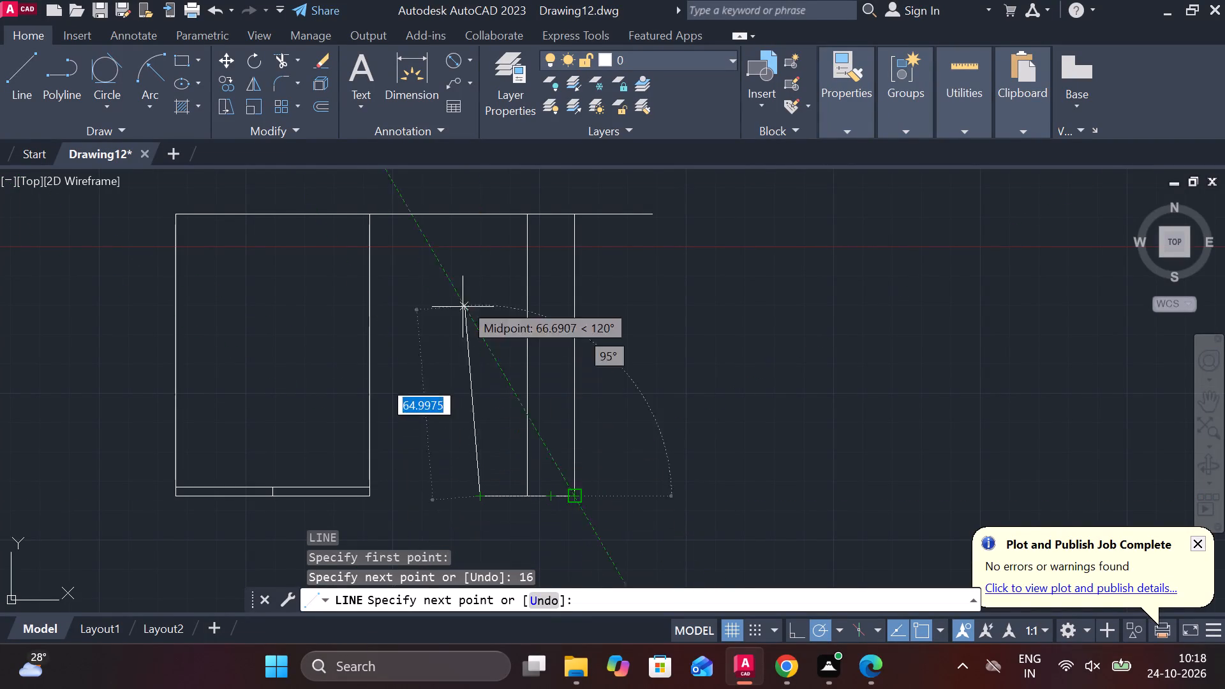
Close the side view's outline with a vertical line from its bottom edge's free end up to the top horizontal line.
click(476, 218)
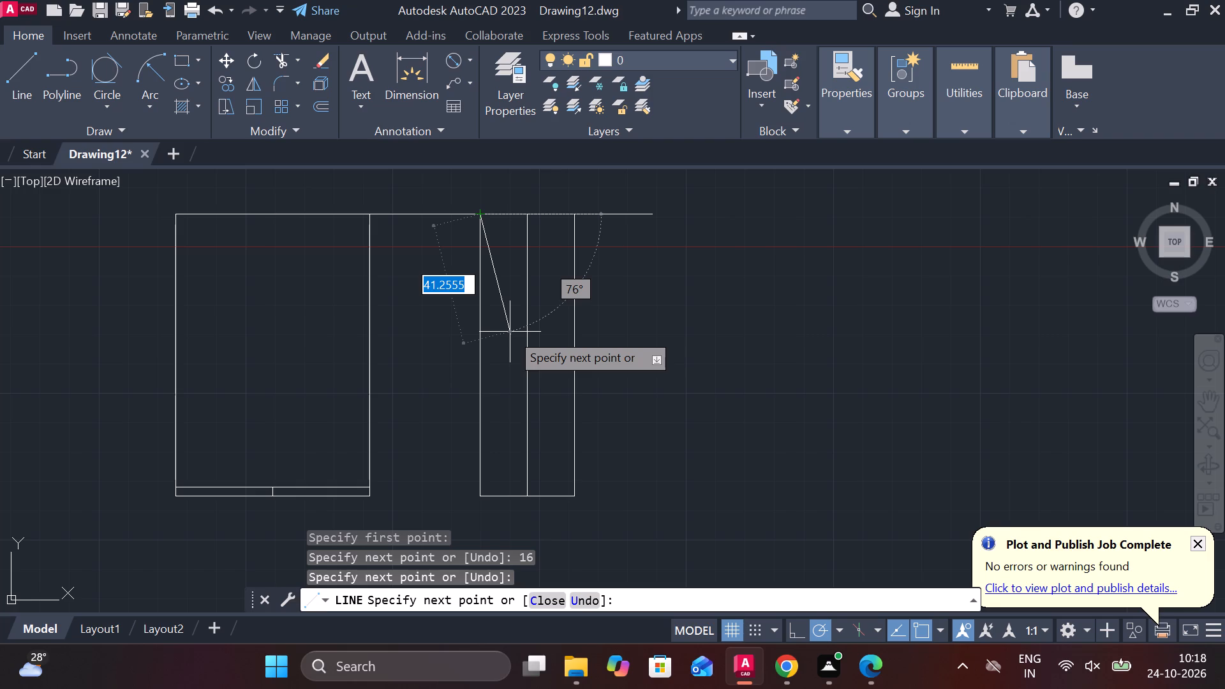
key(Escape)
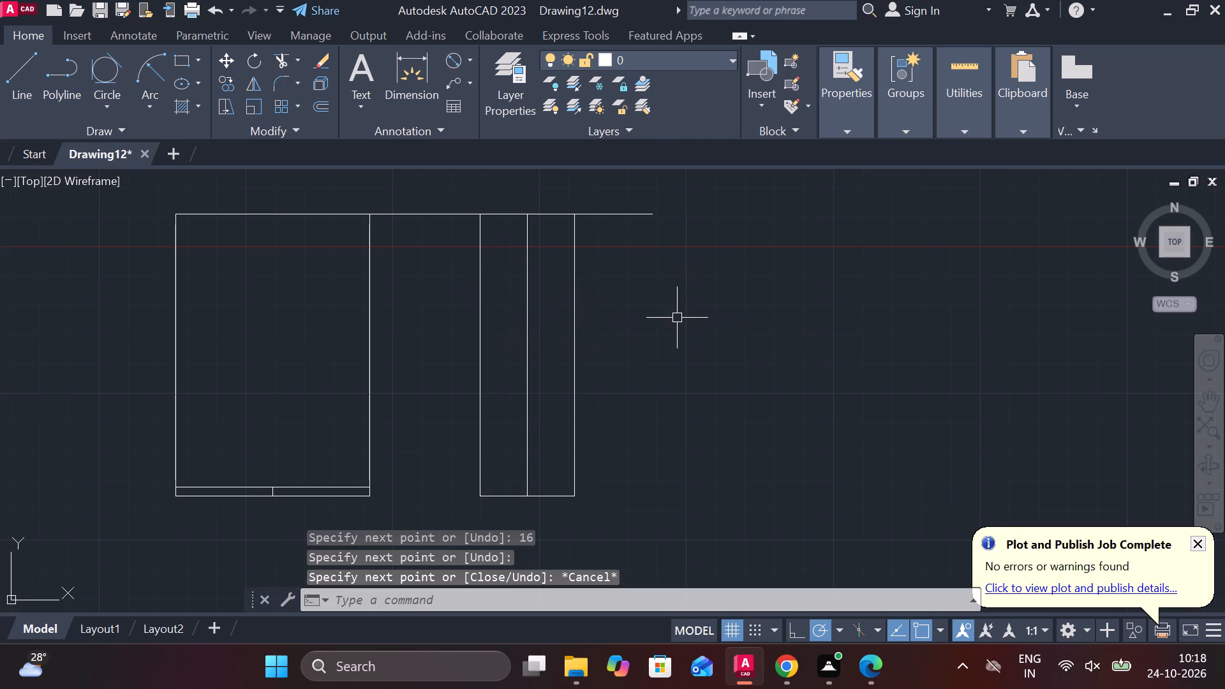
Draw a horizontal line from the right end of the front view's bottom strip line across and past the side view.
scroll(502, 420, down, 1)
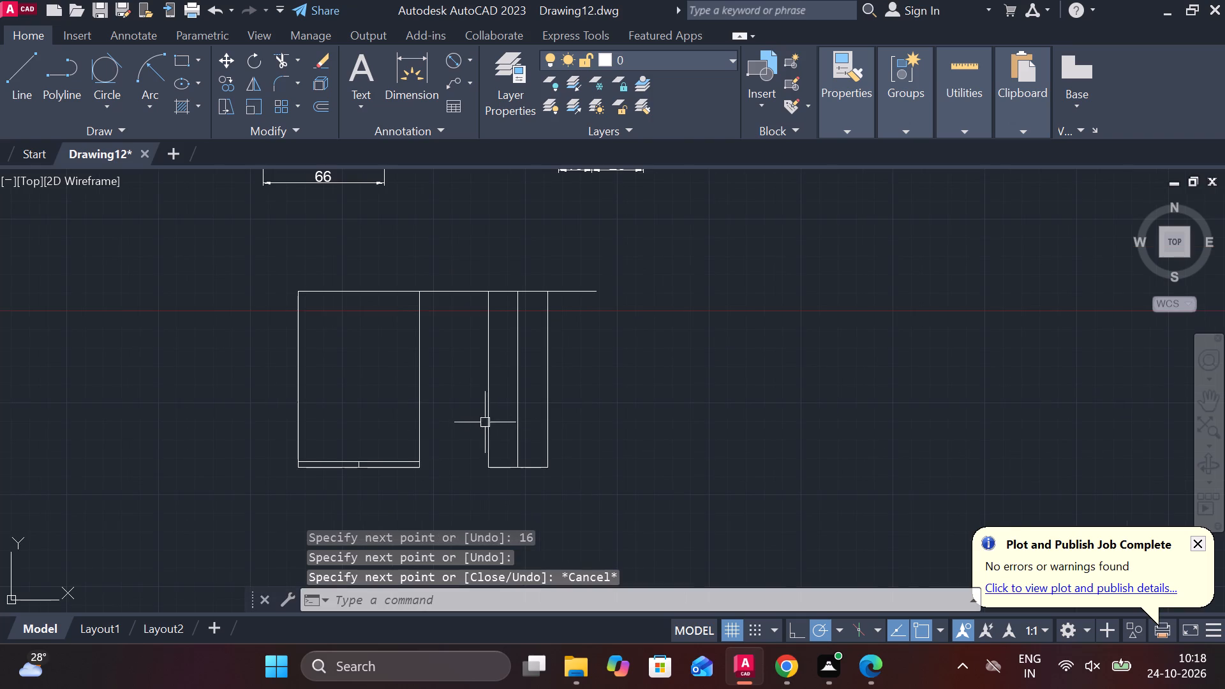
middle_drag(417, 437, 577, 391)
scroll(586, 396, up, 1)
middle_drag(634, 431, 464, 460)
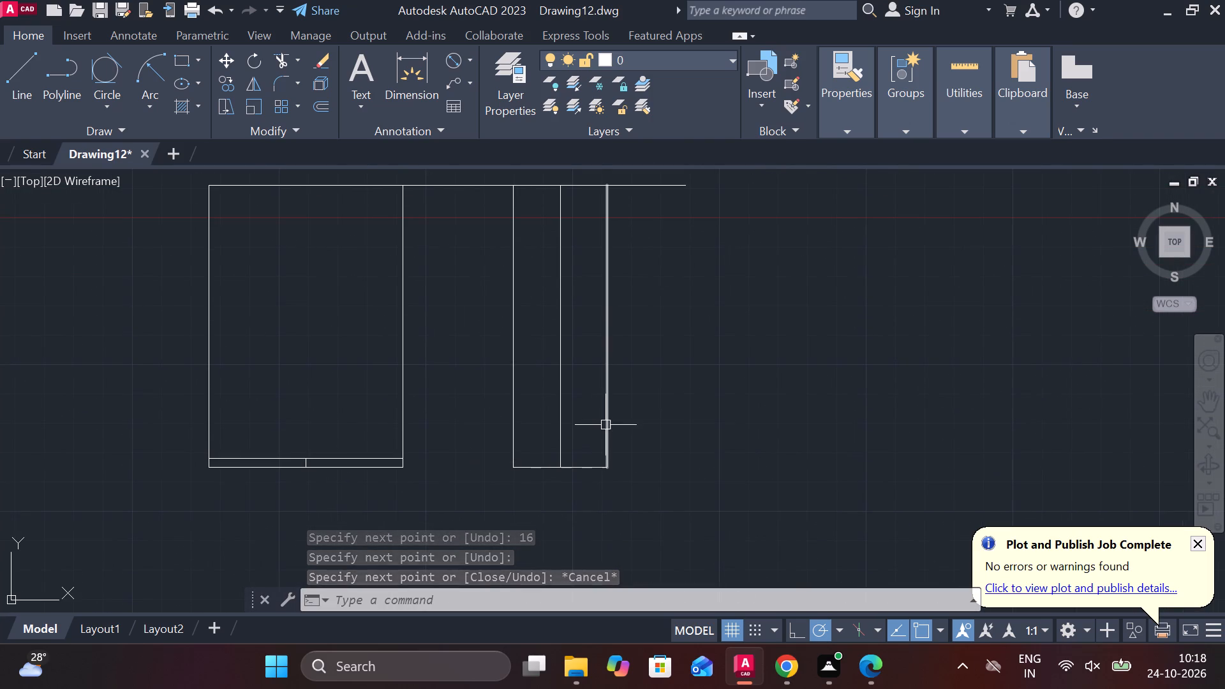
middle_drag(442, 417, 453, 431)
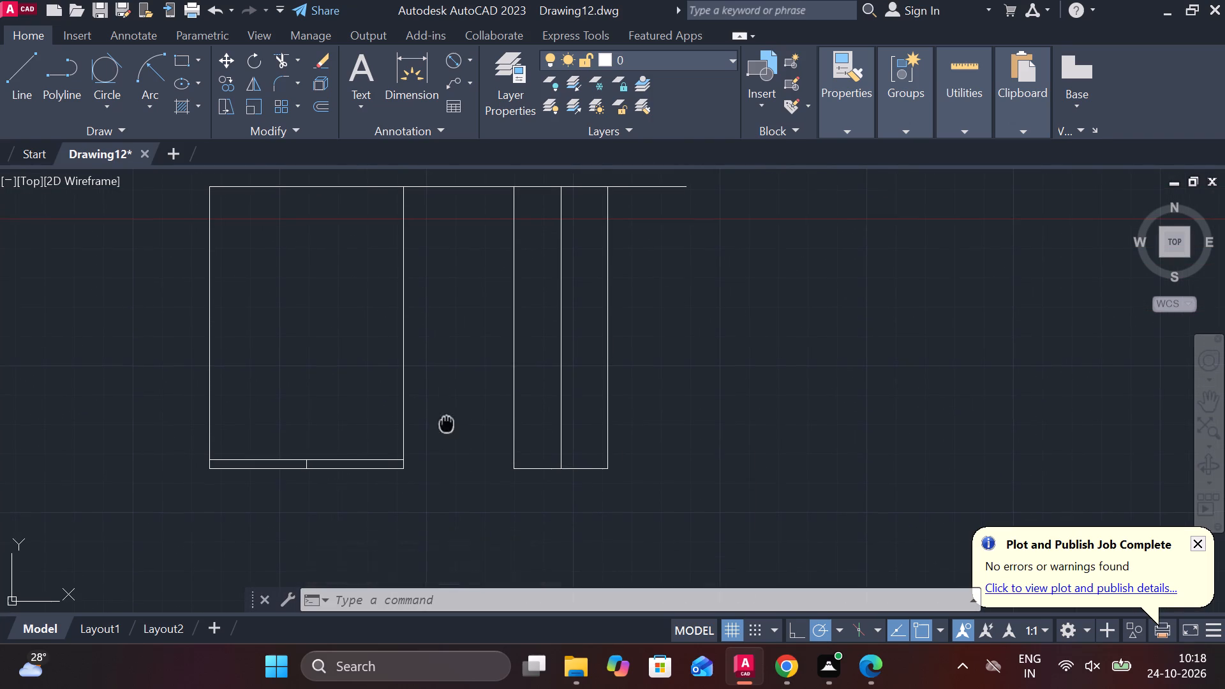
middle_drag(453, 431, 558, 417)
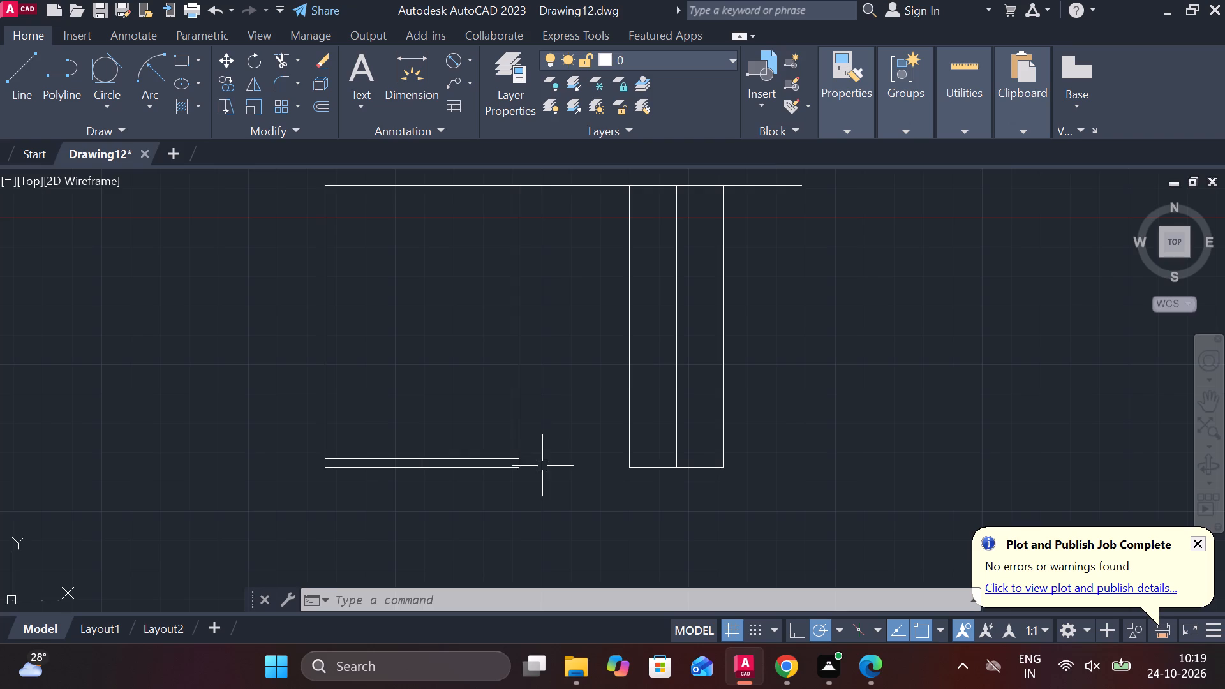
scroll(542, 467, up, 1)
click(24, 58)
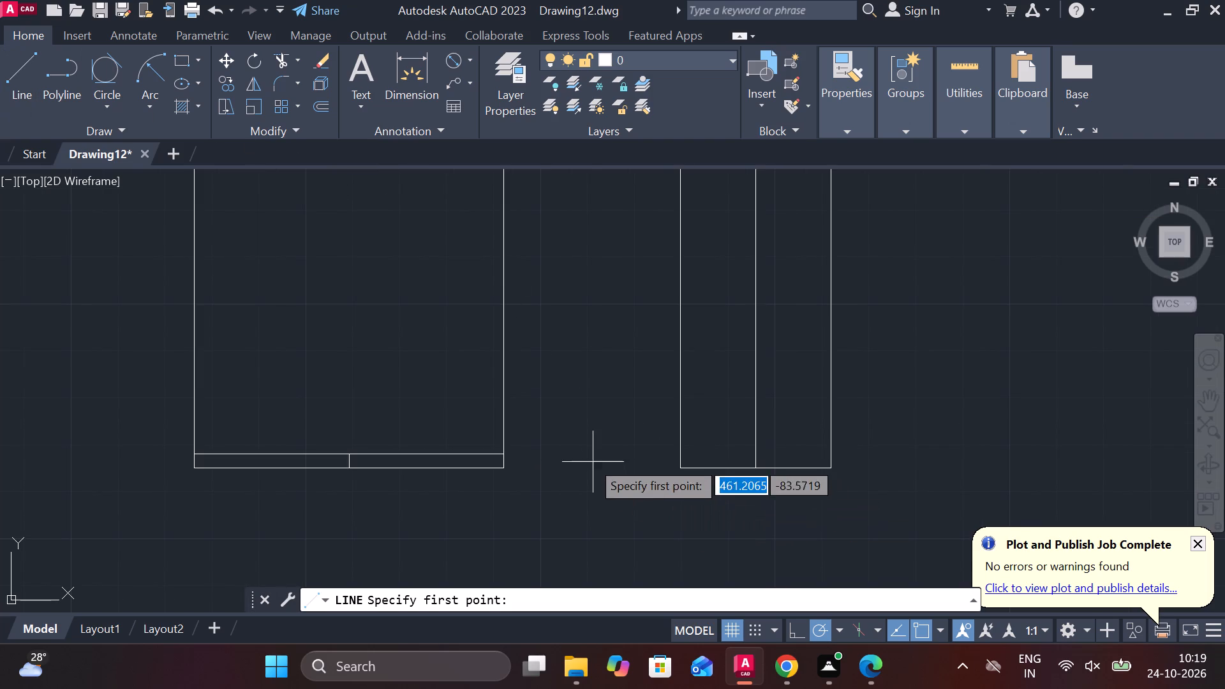
click(494, 454)
click(976, 452)
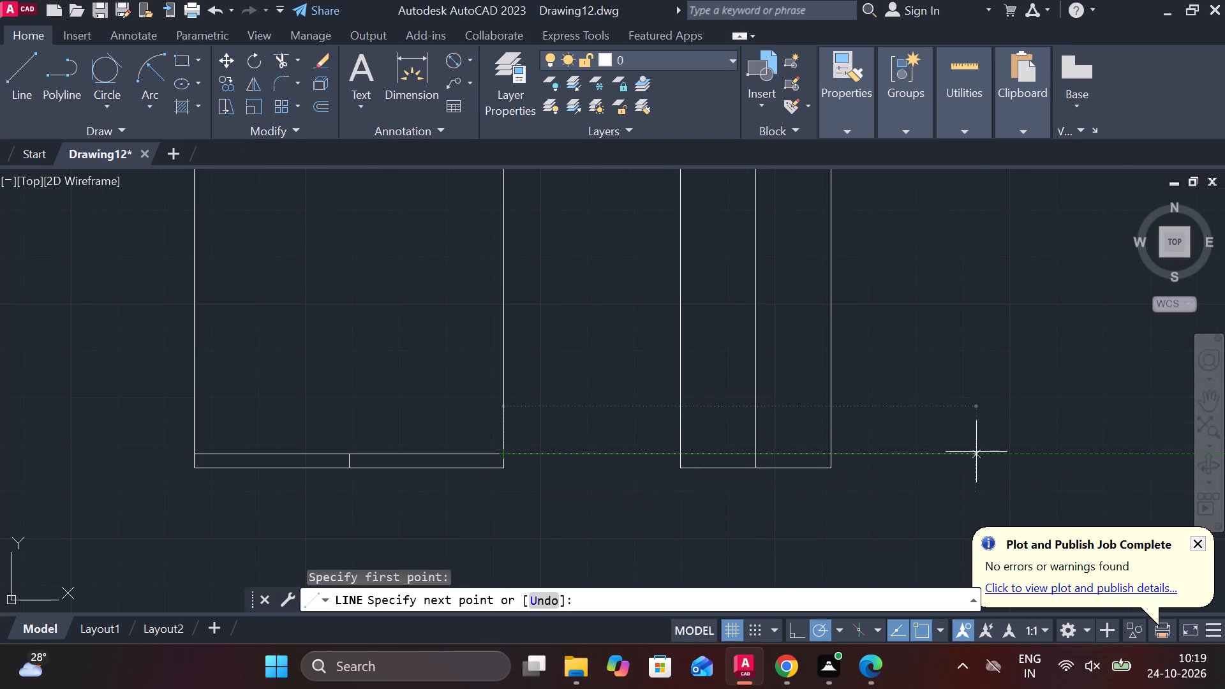
key(Escape)
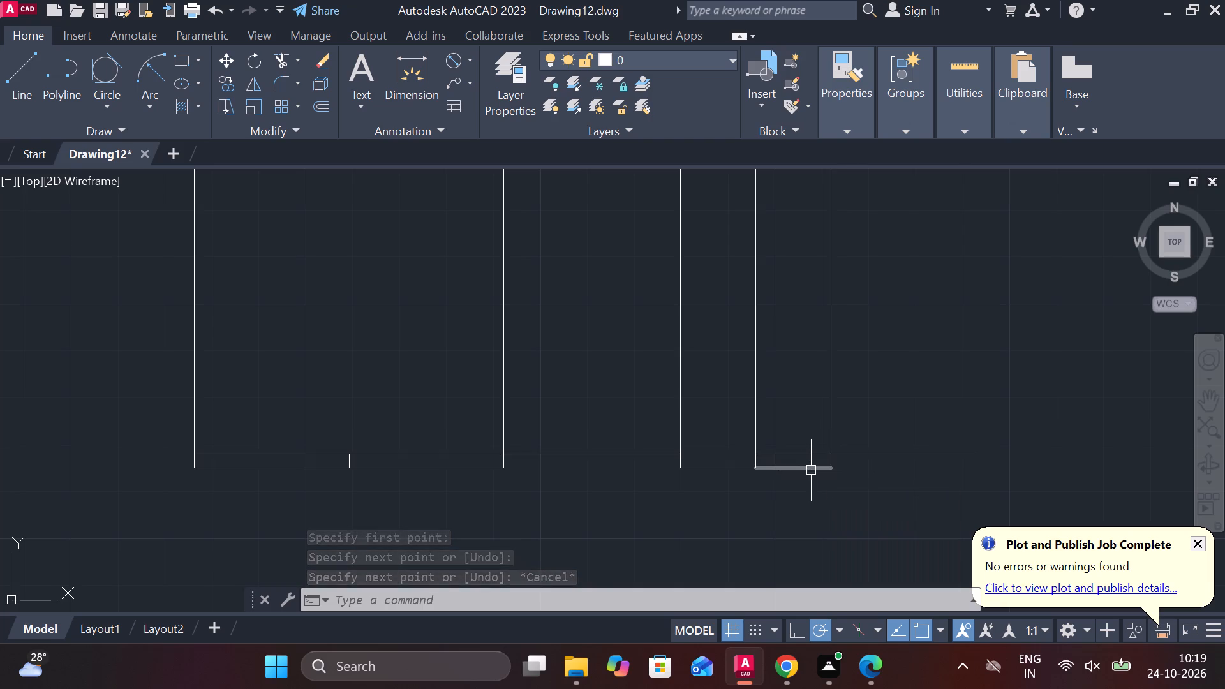
Offset the new horizontal projection line upward by 49.
scroll(792, 489, down, 1)
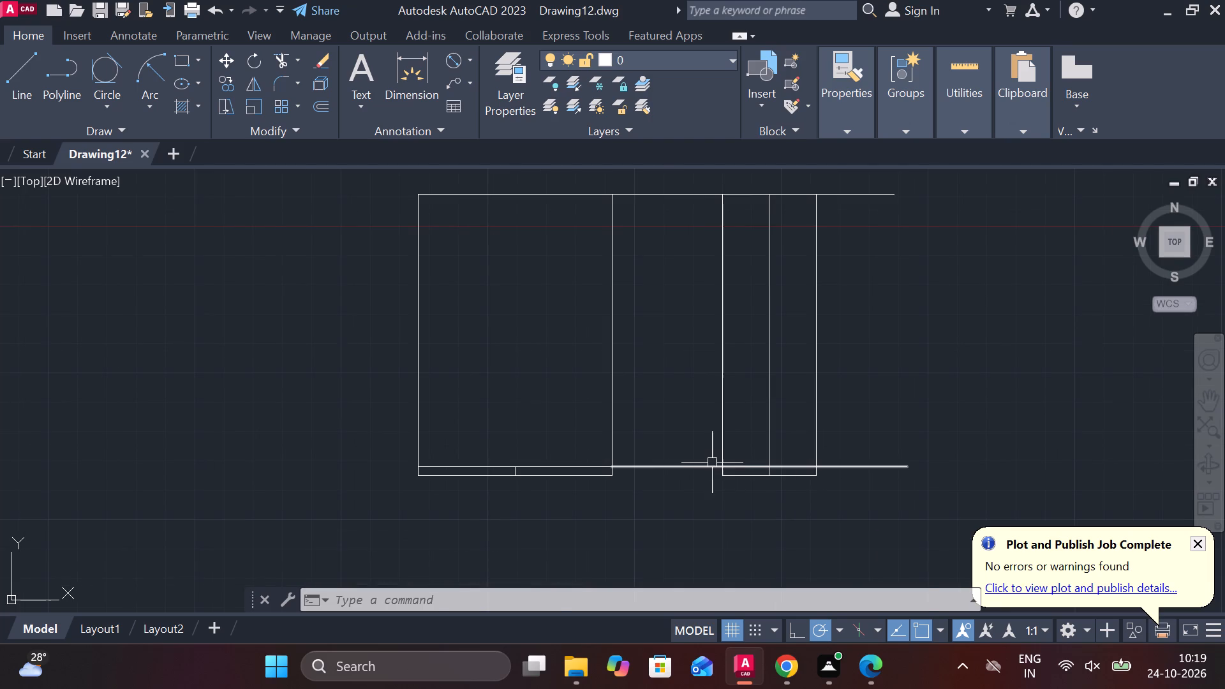
click(704, 463)
click(704, 468)
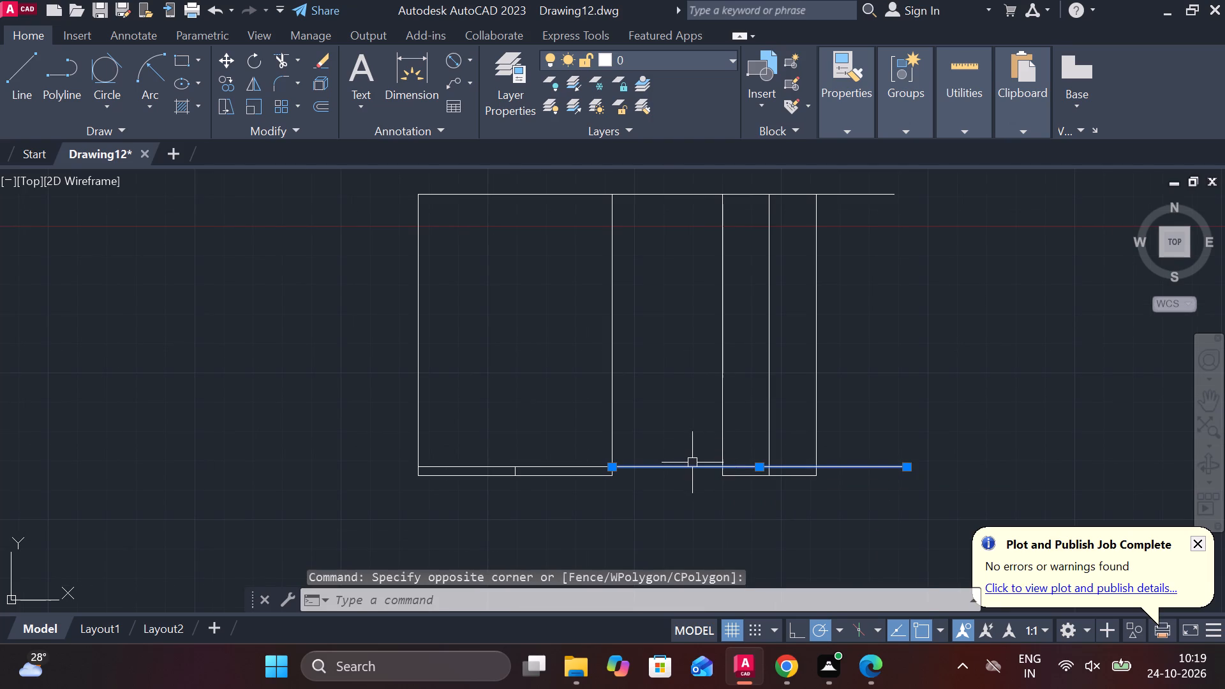
key(o)
key(Return)
key(Return)
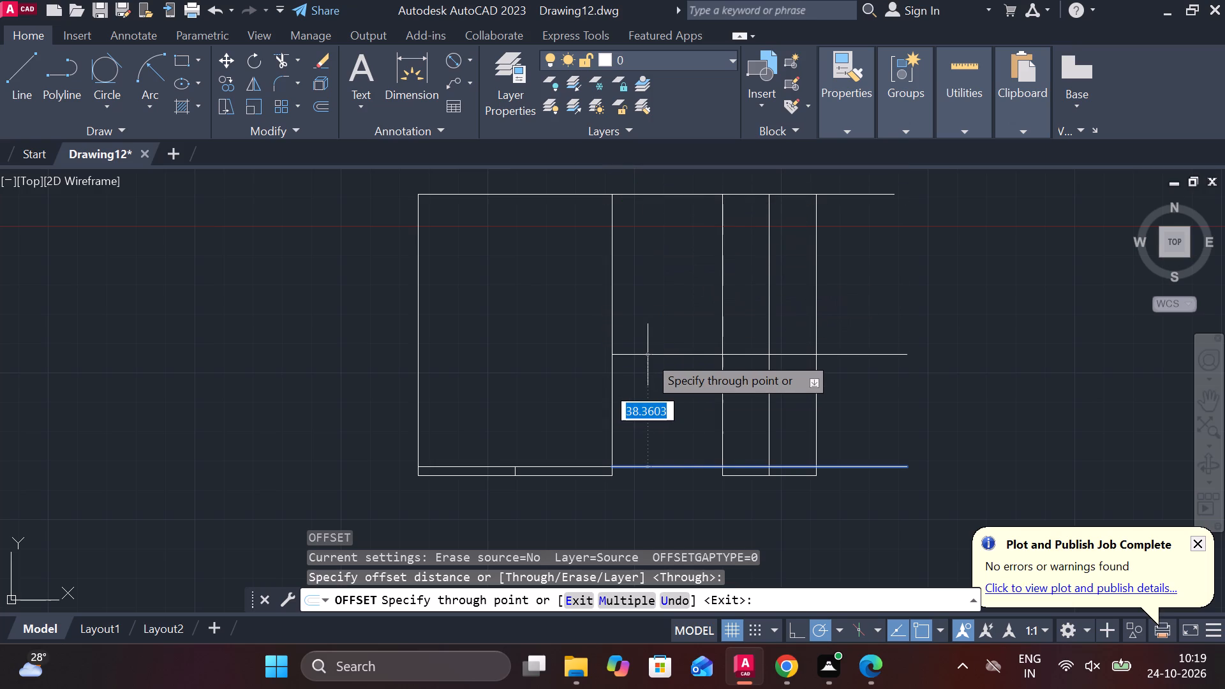
text(49)
key(Return)
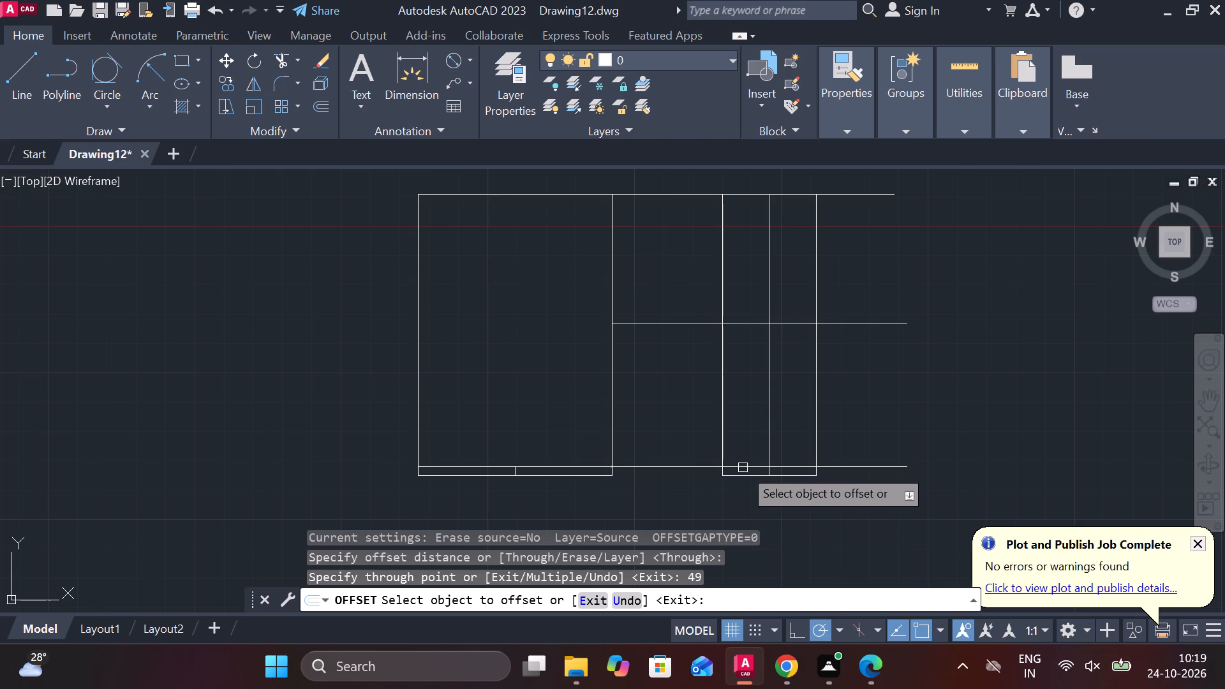
click(717, 365)
key(Escape)
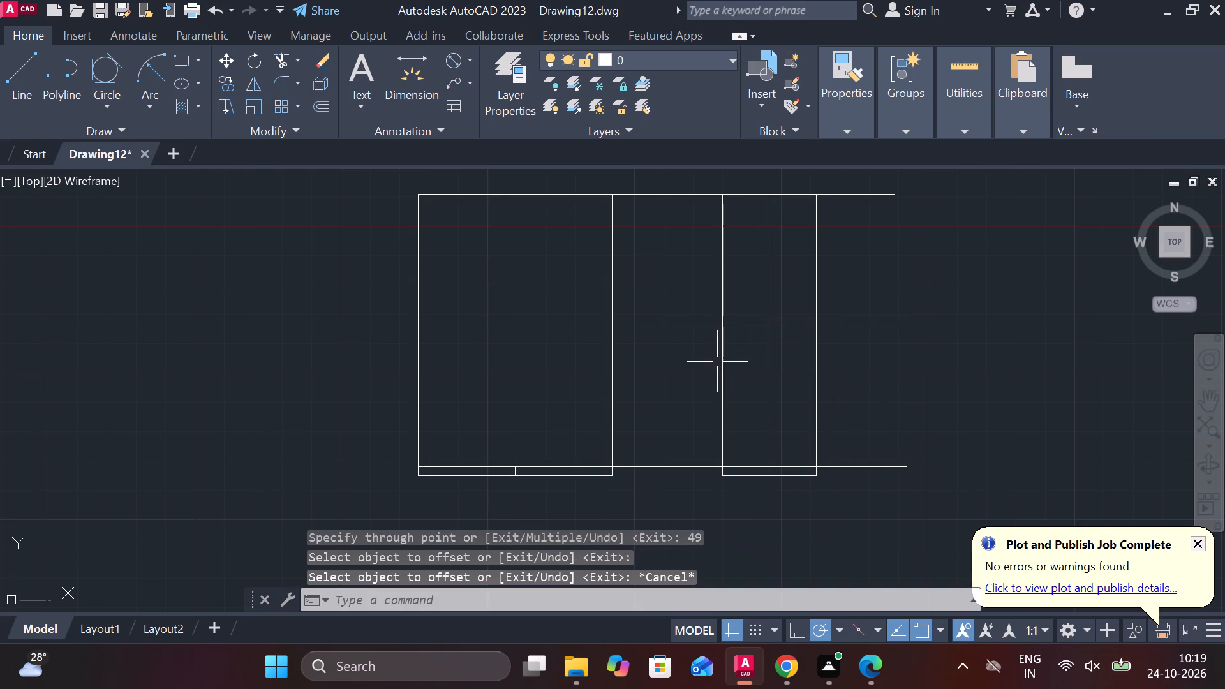
Offset the side view's left vertical edge inward by 12.
key(space)
key(space)
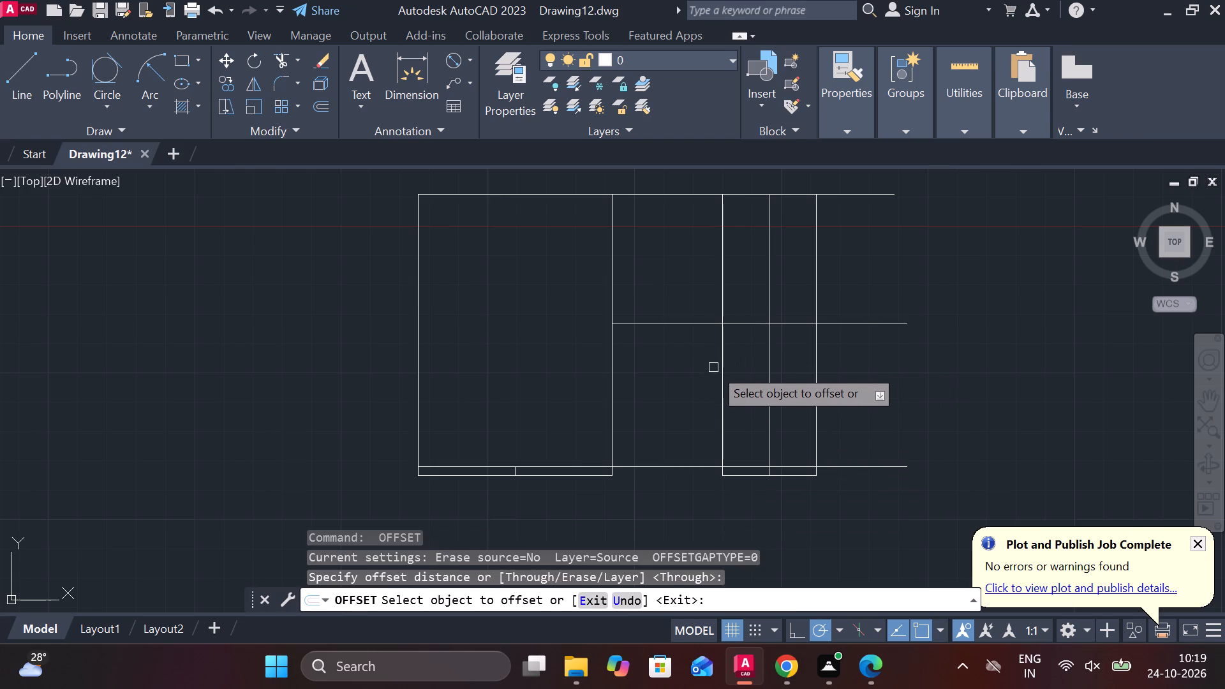
click(720, 353)
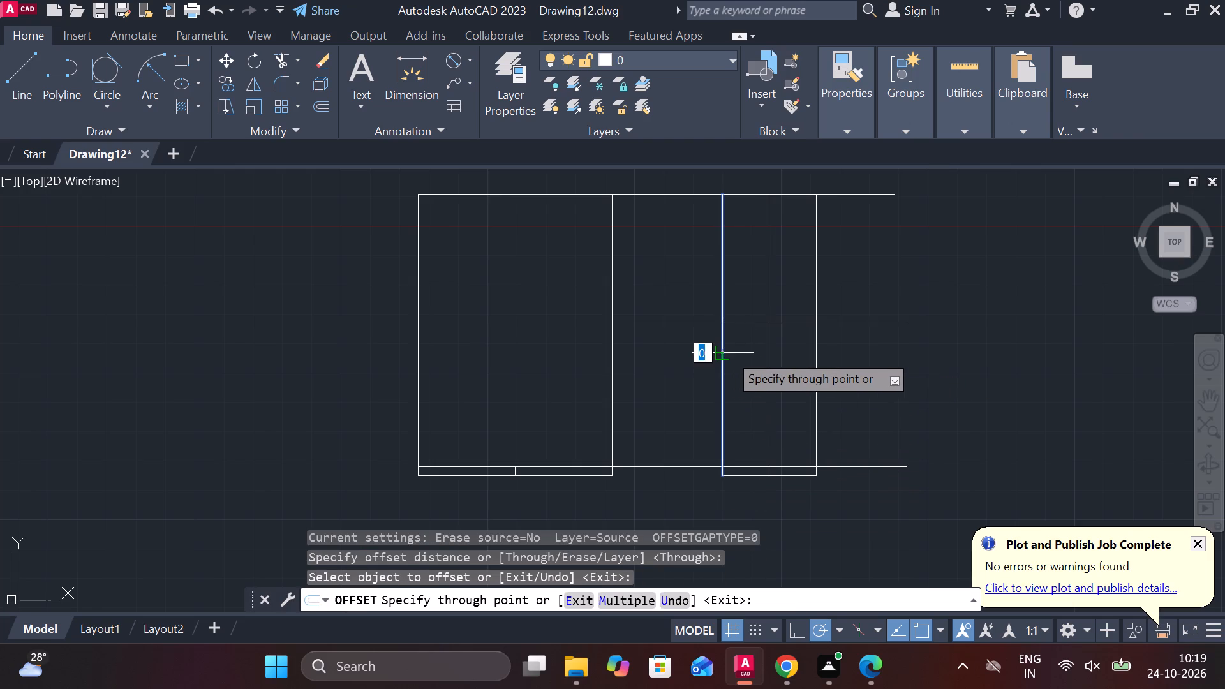
text(12)
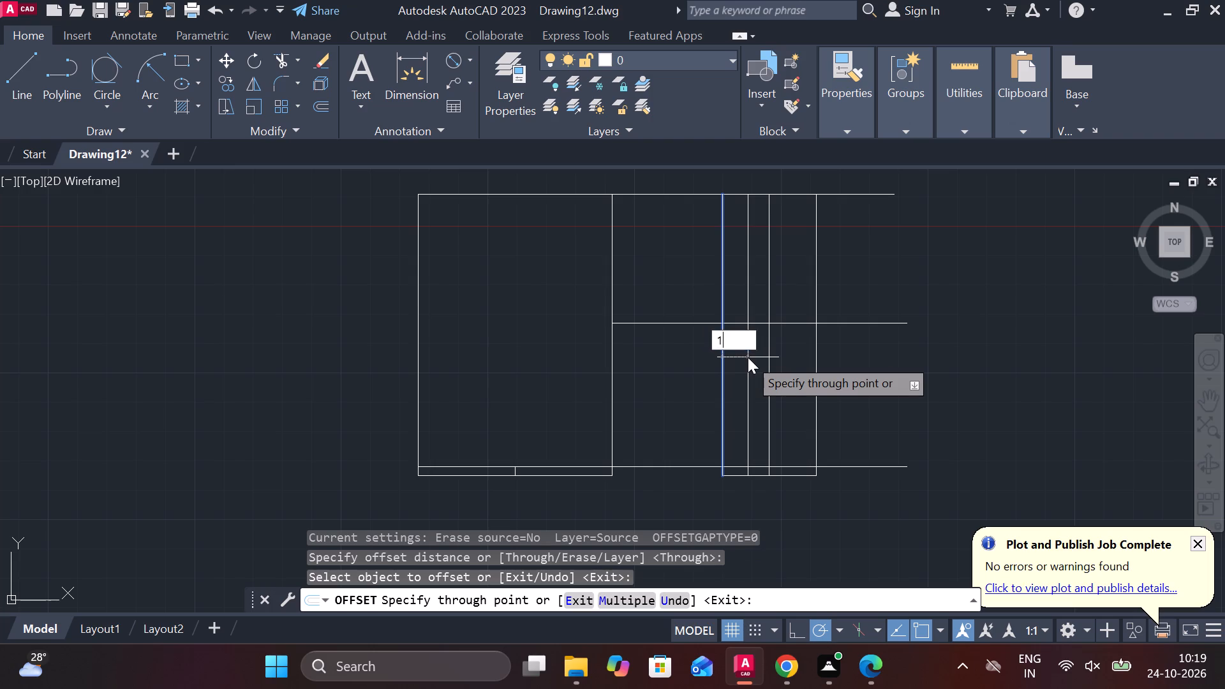
key(space)
key(Escape)
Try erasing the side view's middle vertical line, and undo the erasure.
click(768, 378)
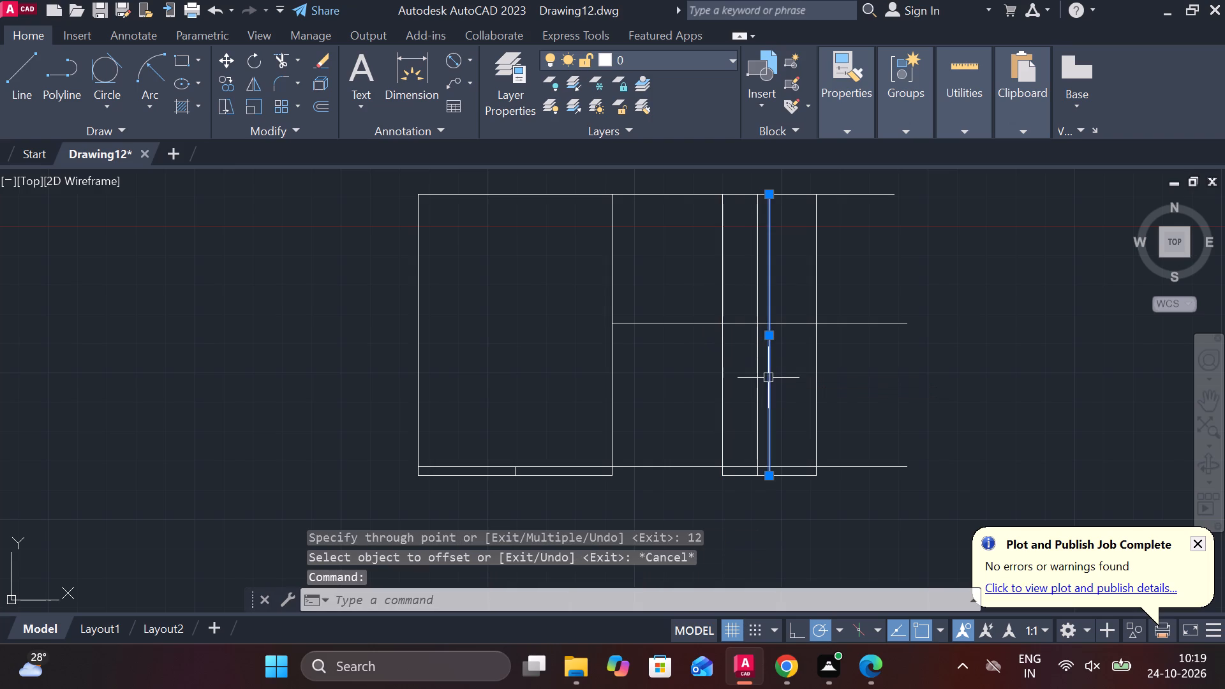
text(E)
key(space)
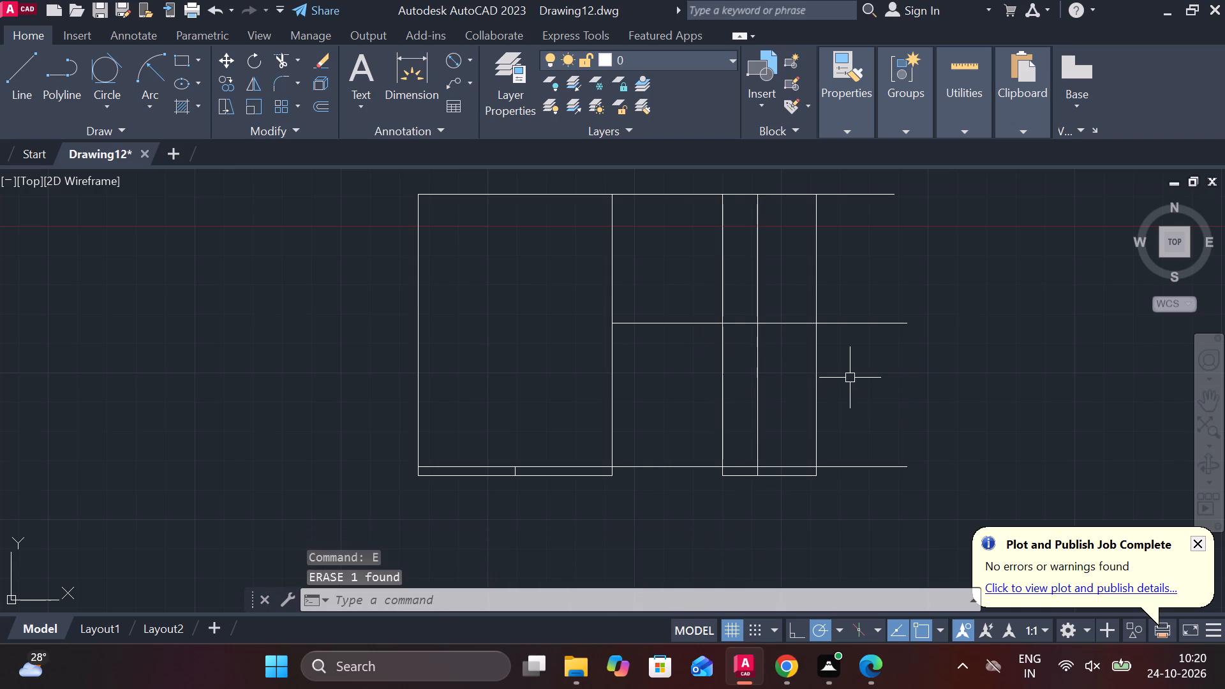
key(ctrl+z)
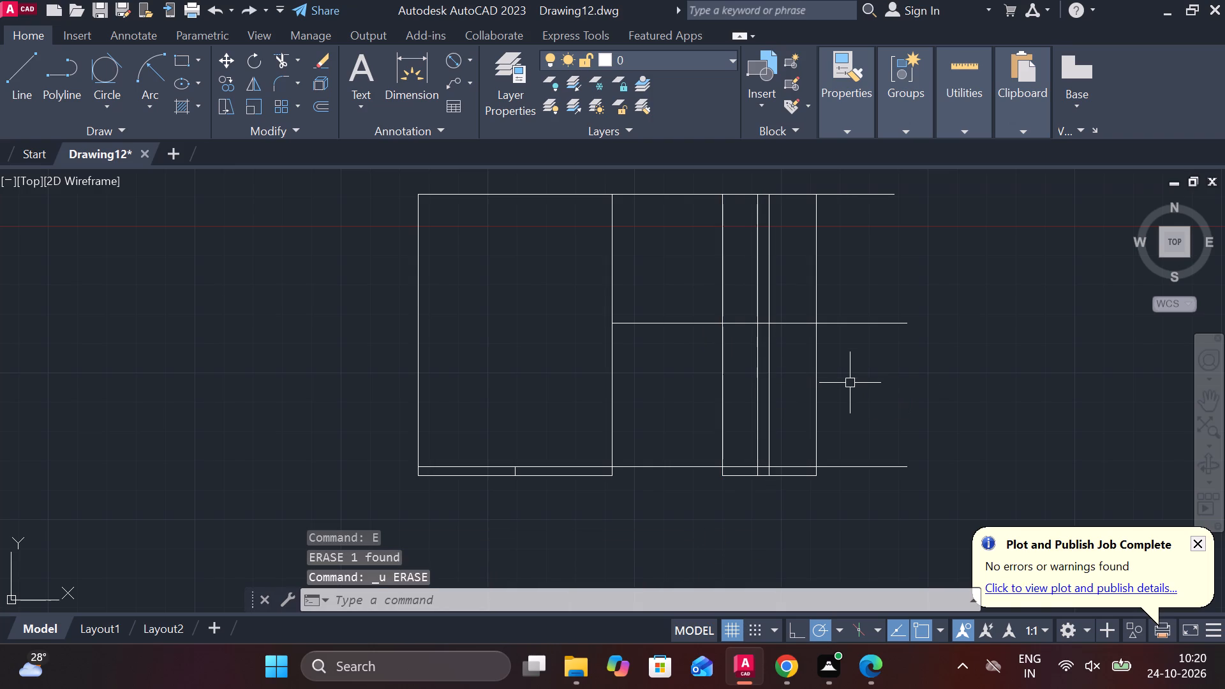
Trim both projection lines and the 12 offset line so only a 12 by 49 recess remains against the side view's left edge.
key(t)
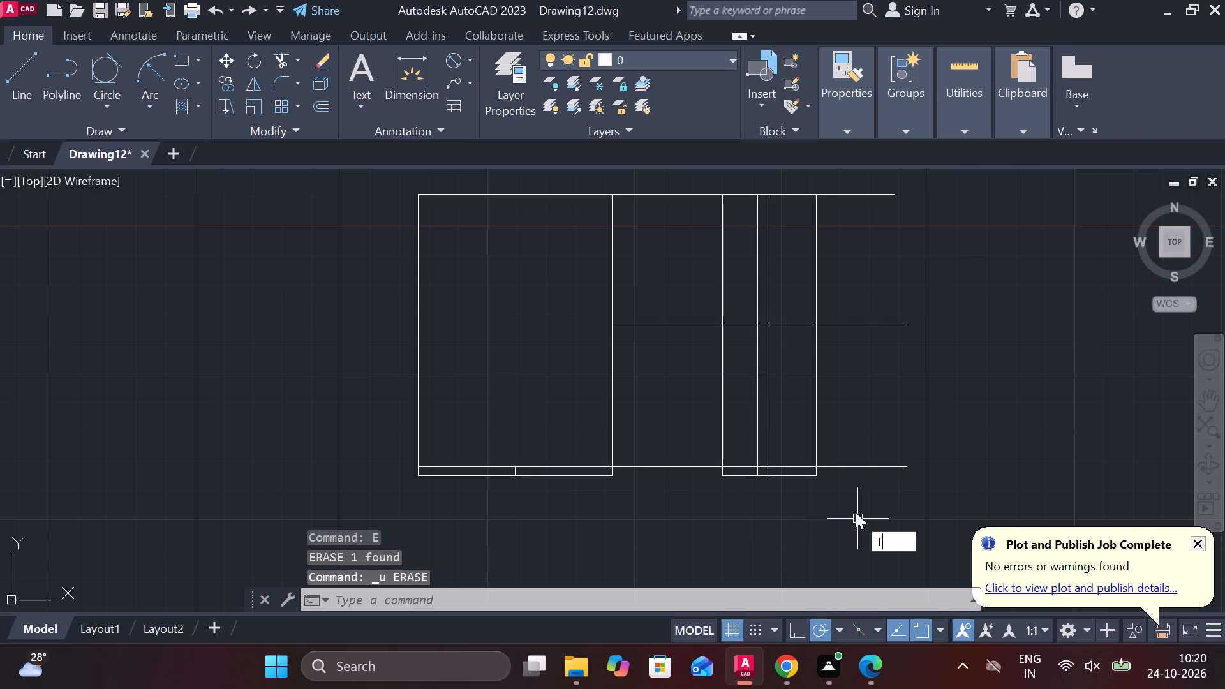
text(R)
key(space)
click(847, 466)
click(797, 470)
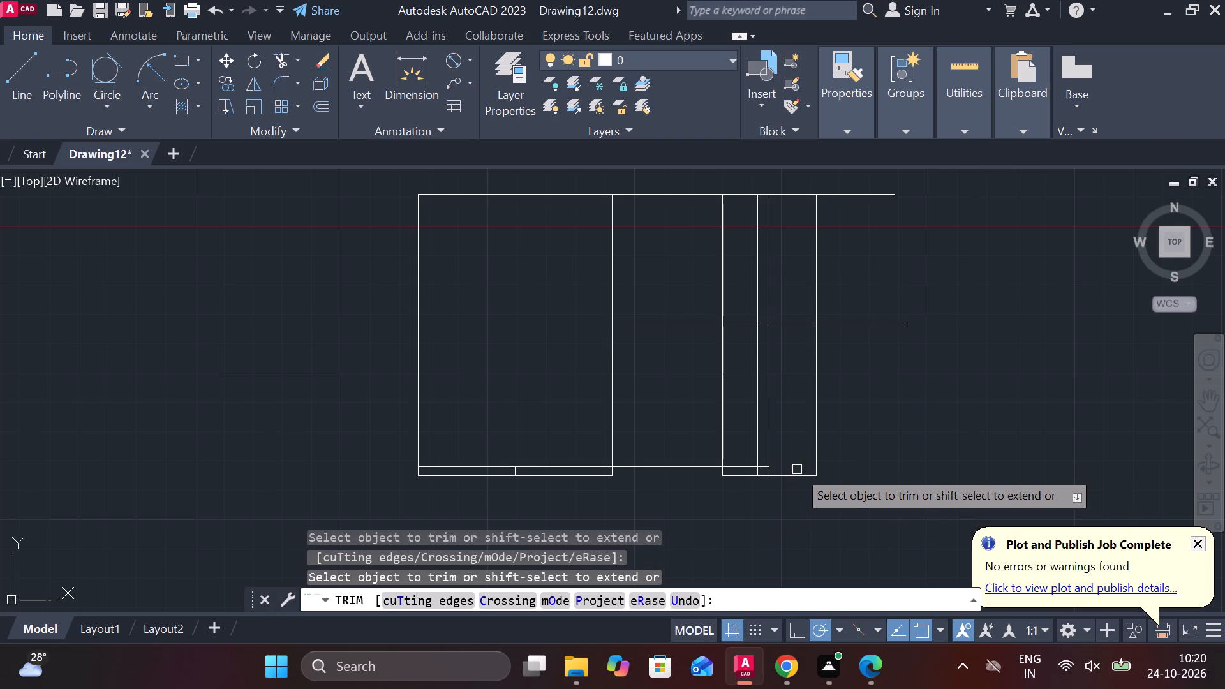
scroll(768, 466, up, 2)
click(758, 475)
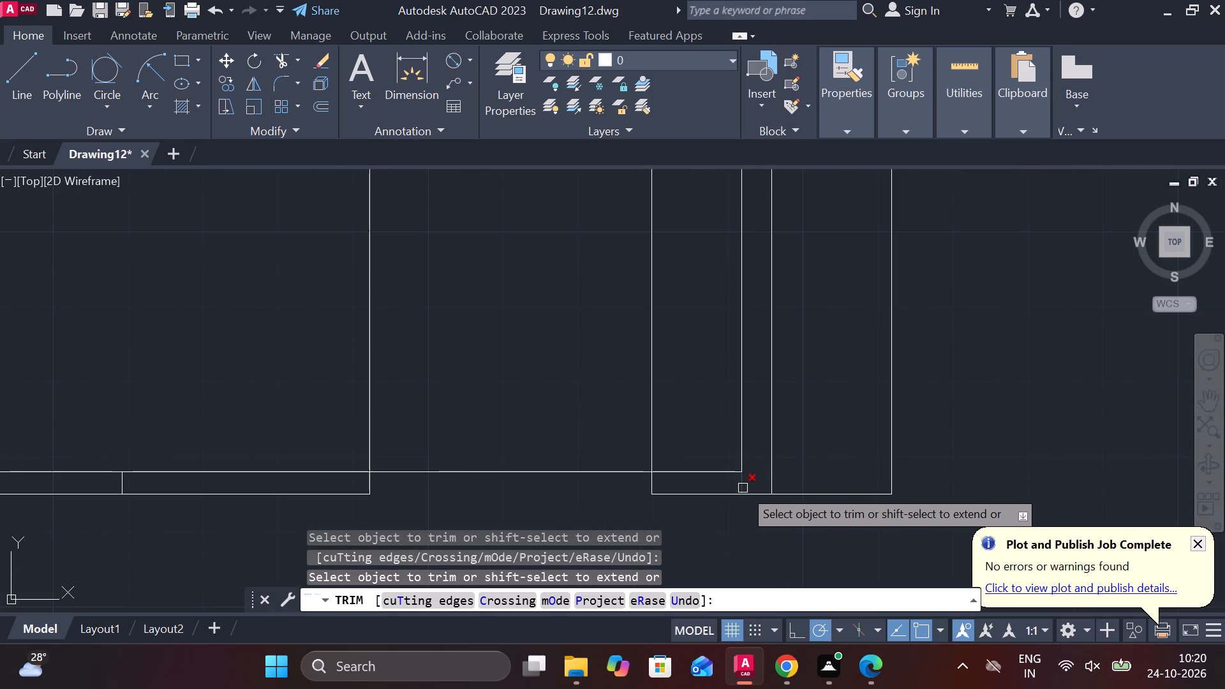
click(743, 488)
scroll(836, 496, down, 1)
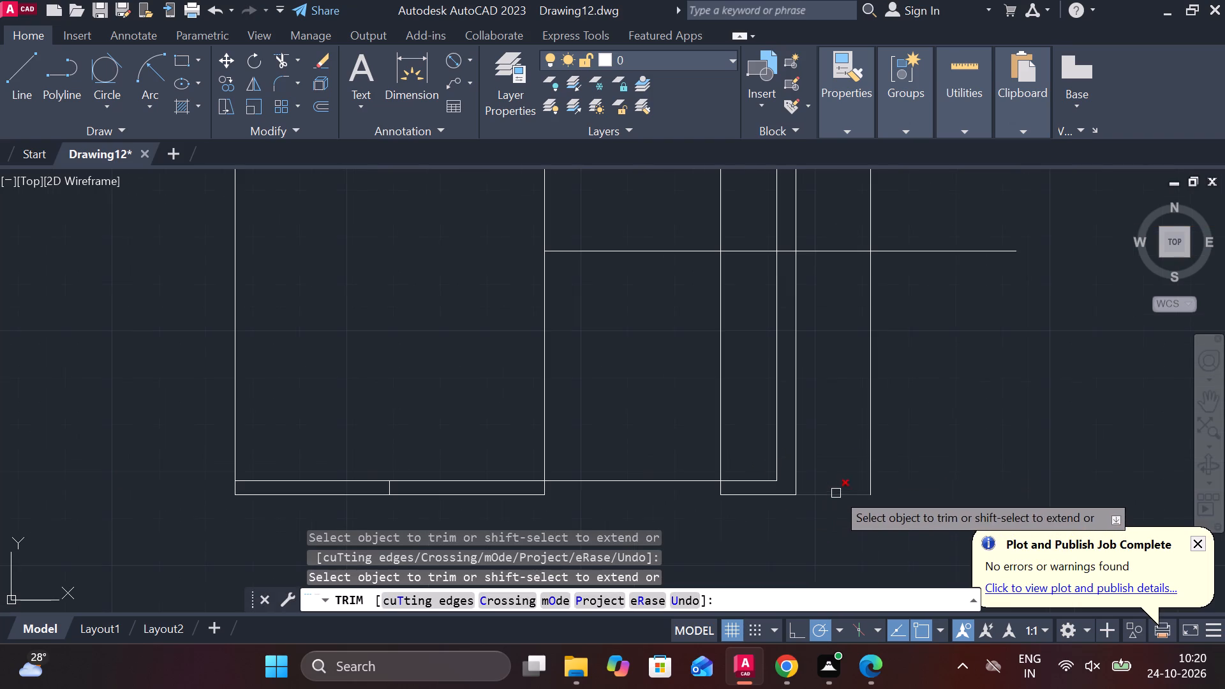
click(775, 230)
click(786, 251)
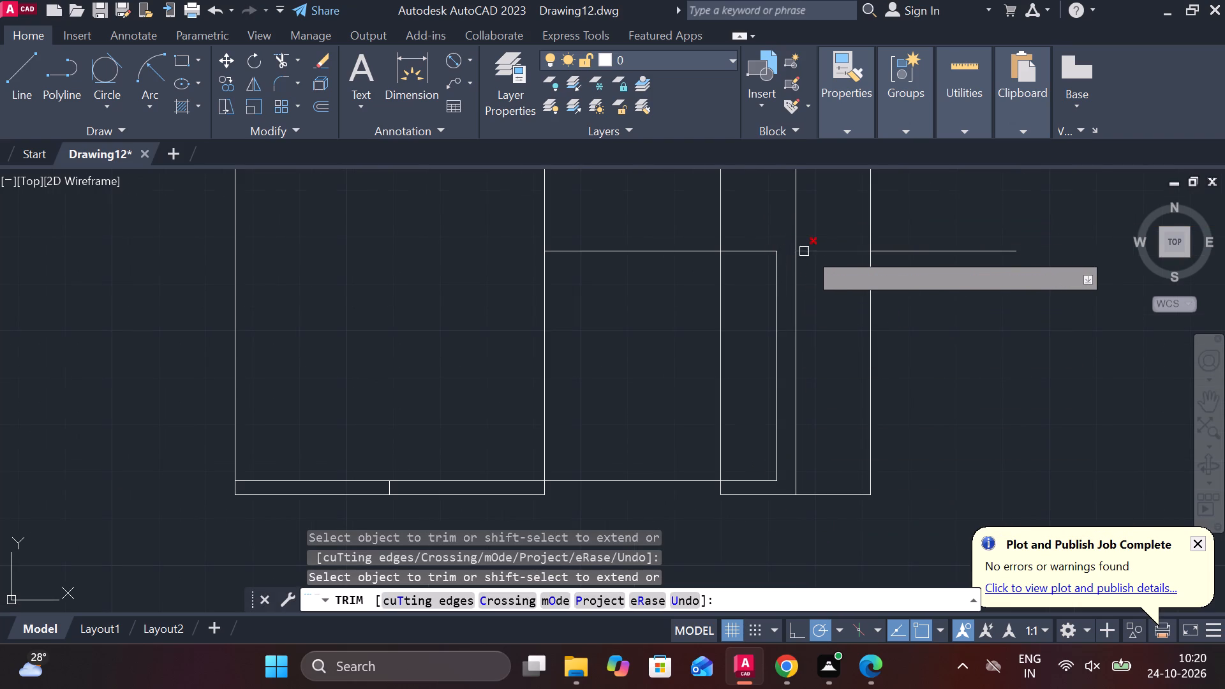
click(821, 249)
click(889, 251)
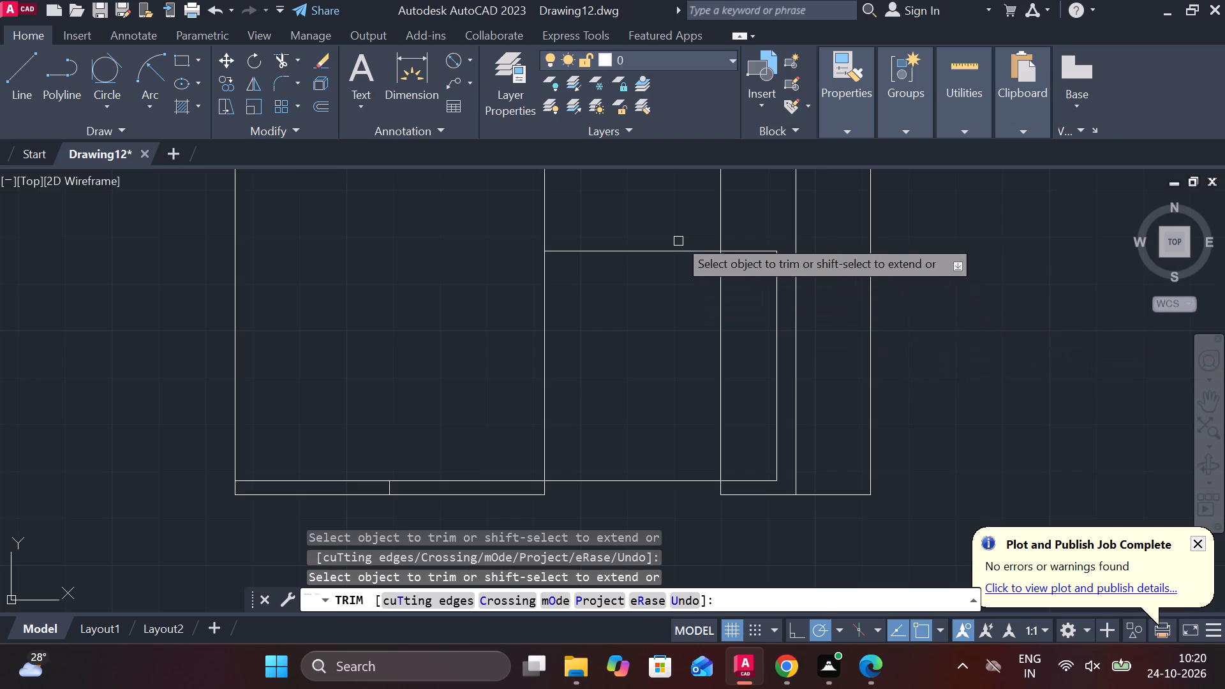
drag(672, 209, 671, 334)
click(639, 479)
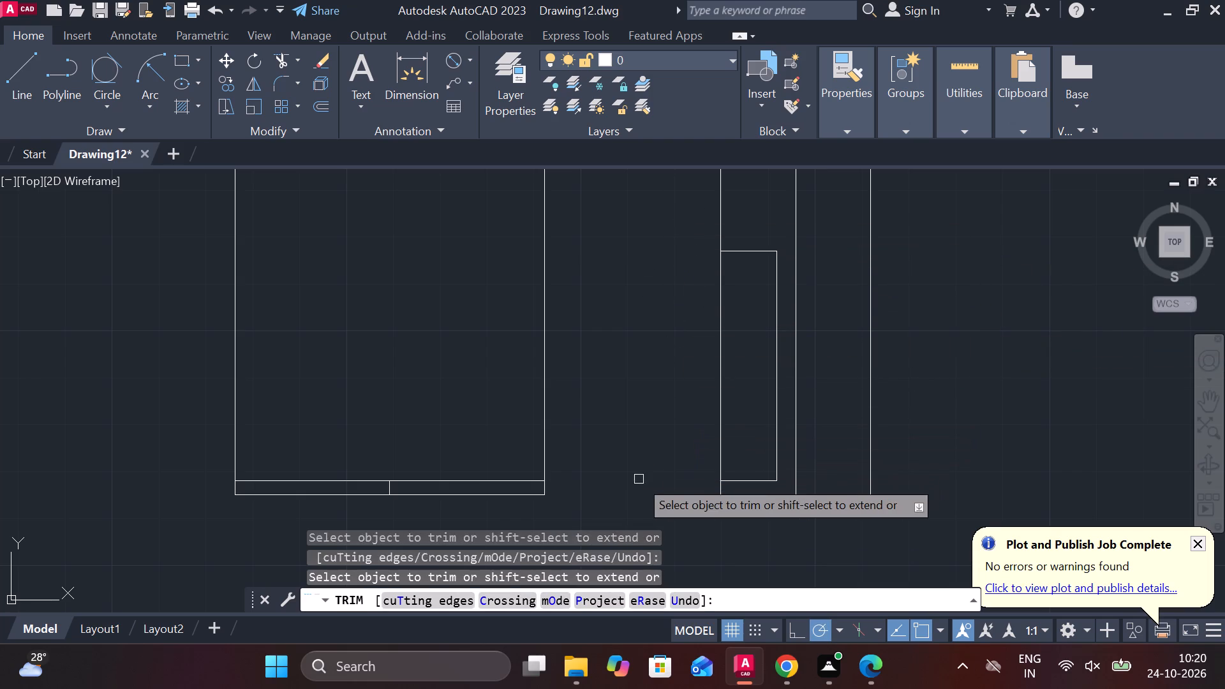
key(Escape)
Draw a horizontal line about 129 long from the midpoint of the recess's right edge leftward across the front view.
key(l)
key(Return)
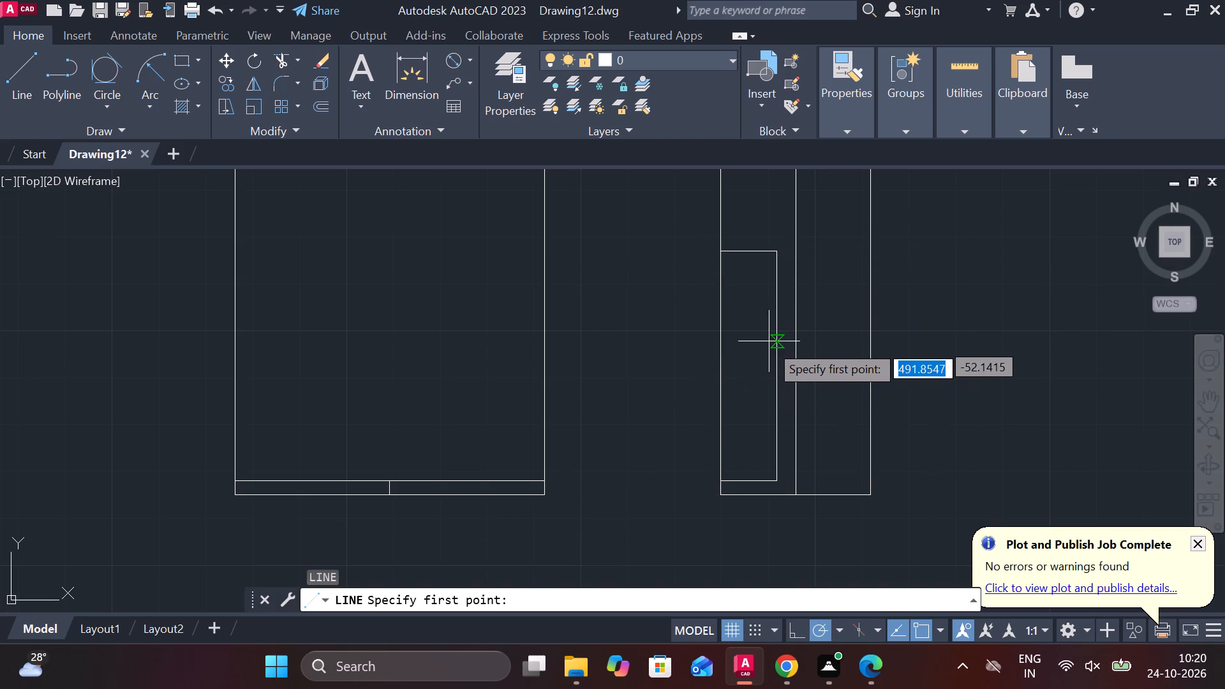
click(775, 367)
scroll(534, 364, down, 2)
middle_drag(540, 358, 653, 370)
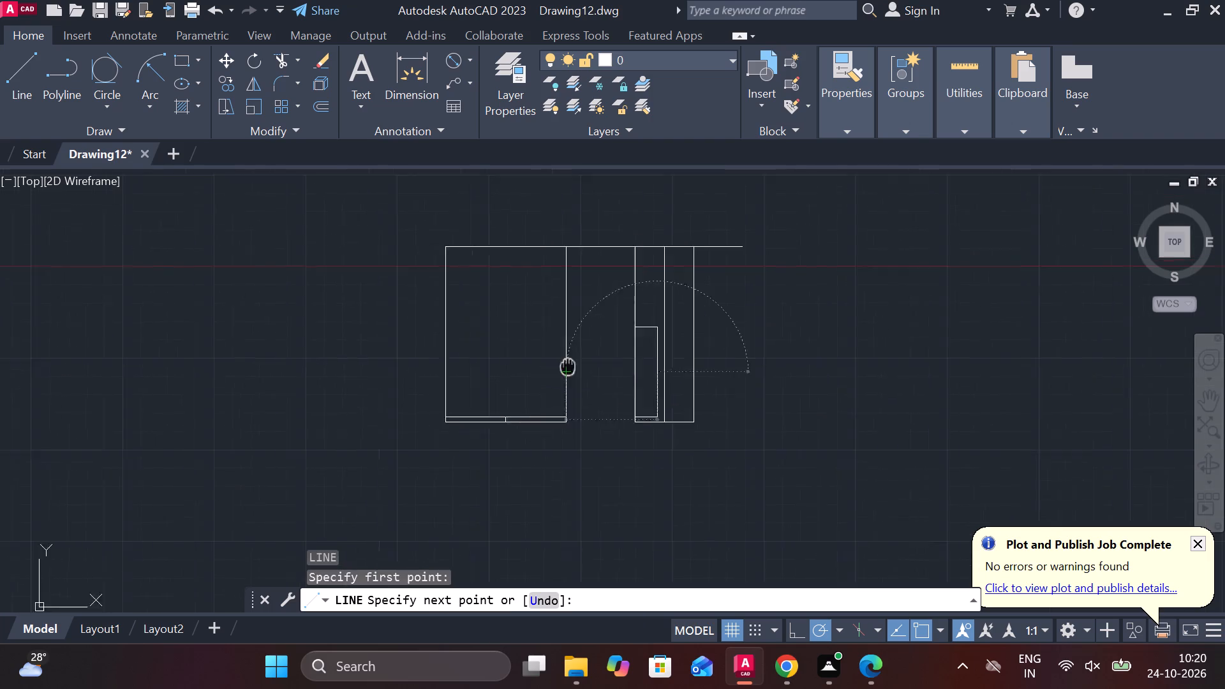
middle_drag(653, 370, 665, 369)
scroll(616, 369, up, 1)
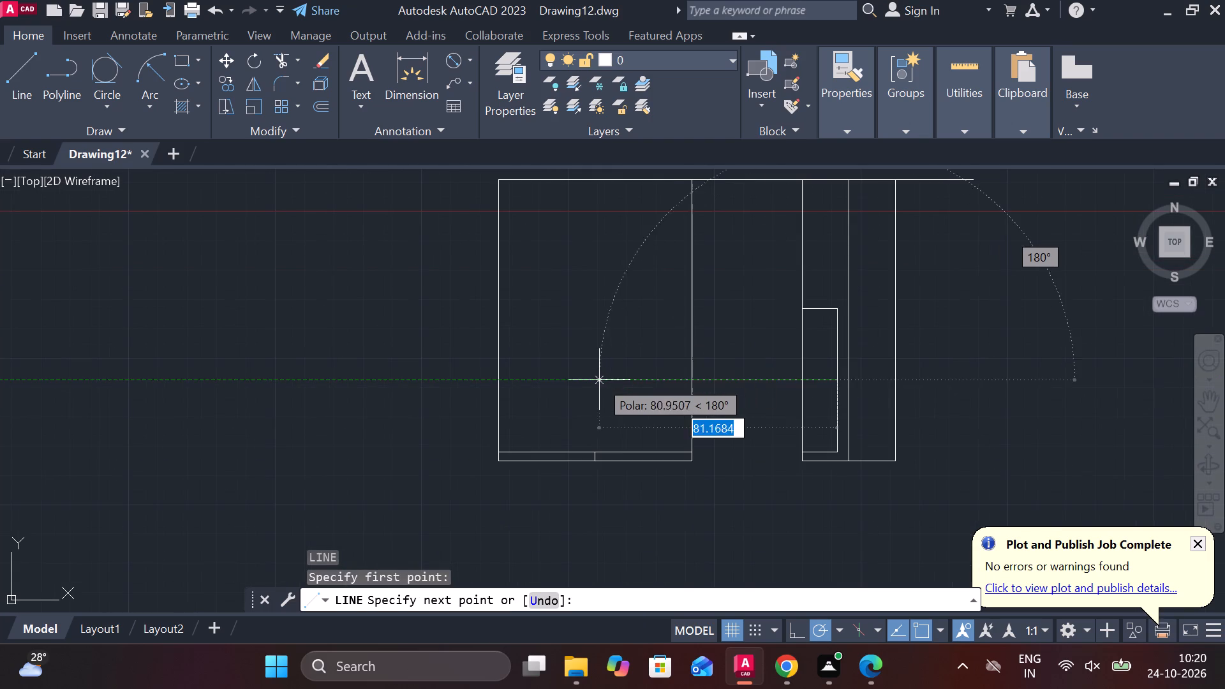
click(459, 373)
key(Escape)
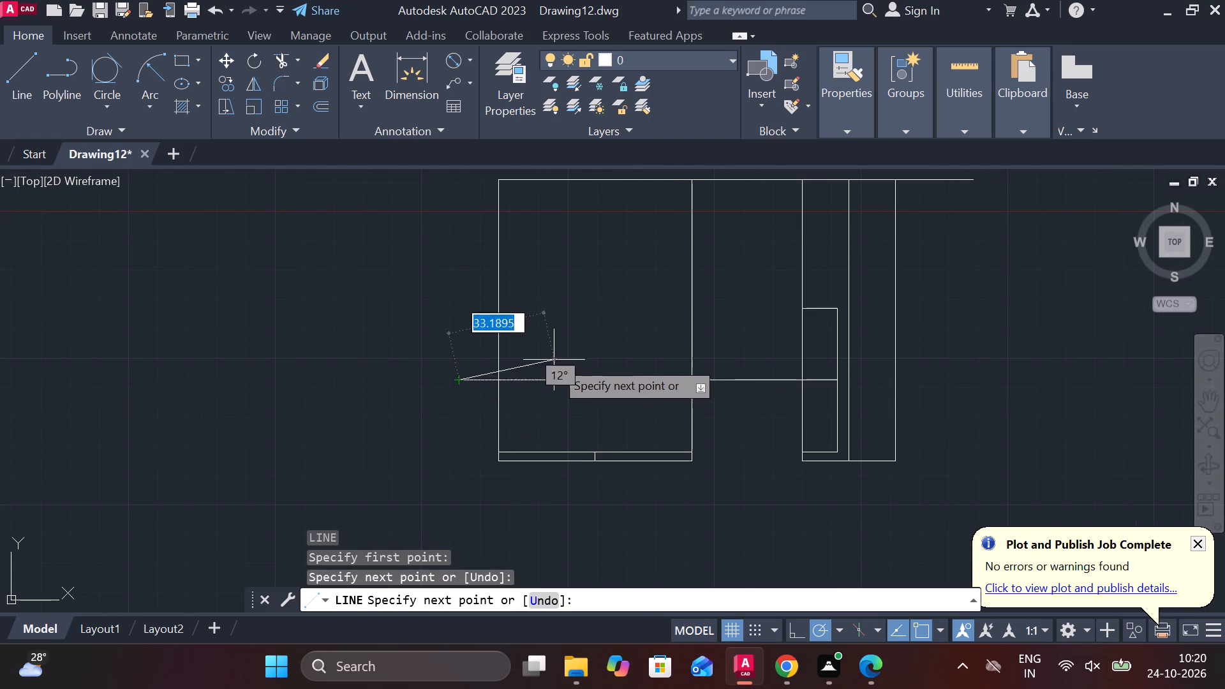
Stretch the short vertical line in the front view's bottom strip upward by about 35, past the horizontal centre line.
scroll(602, 463, up, 3)
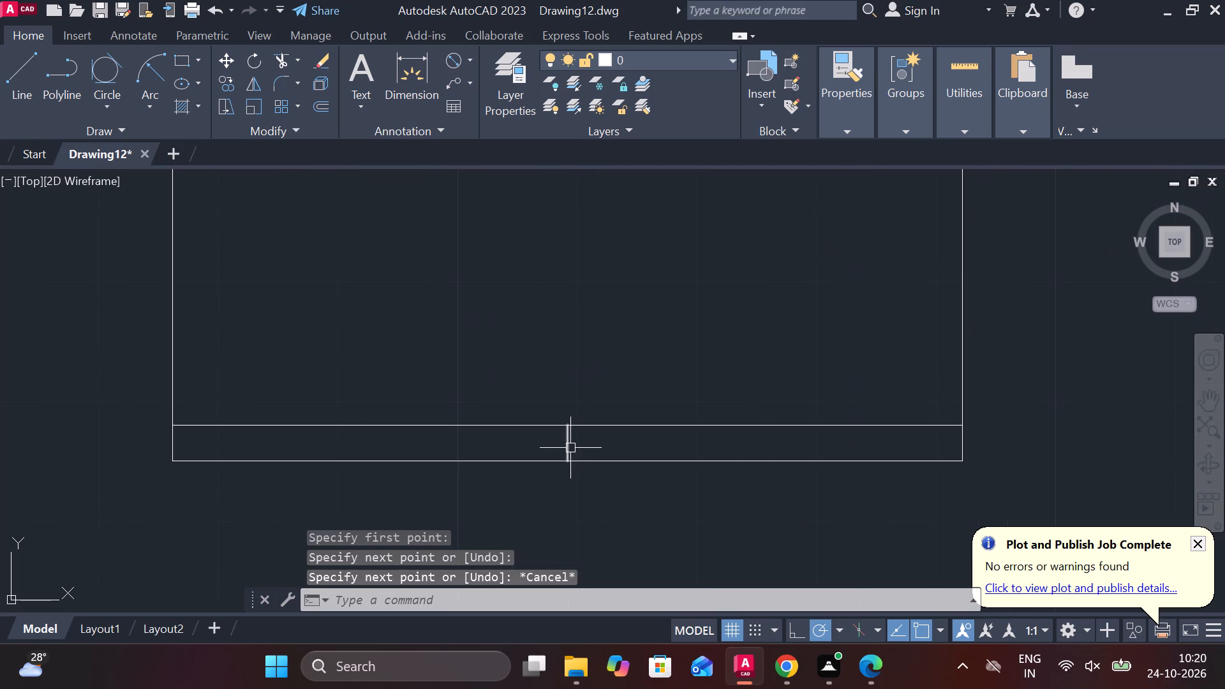
click(570, 447)
click(569, 424)
scroll(567, 400, down, 2)
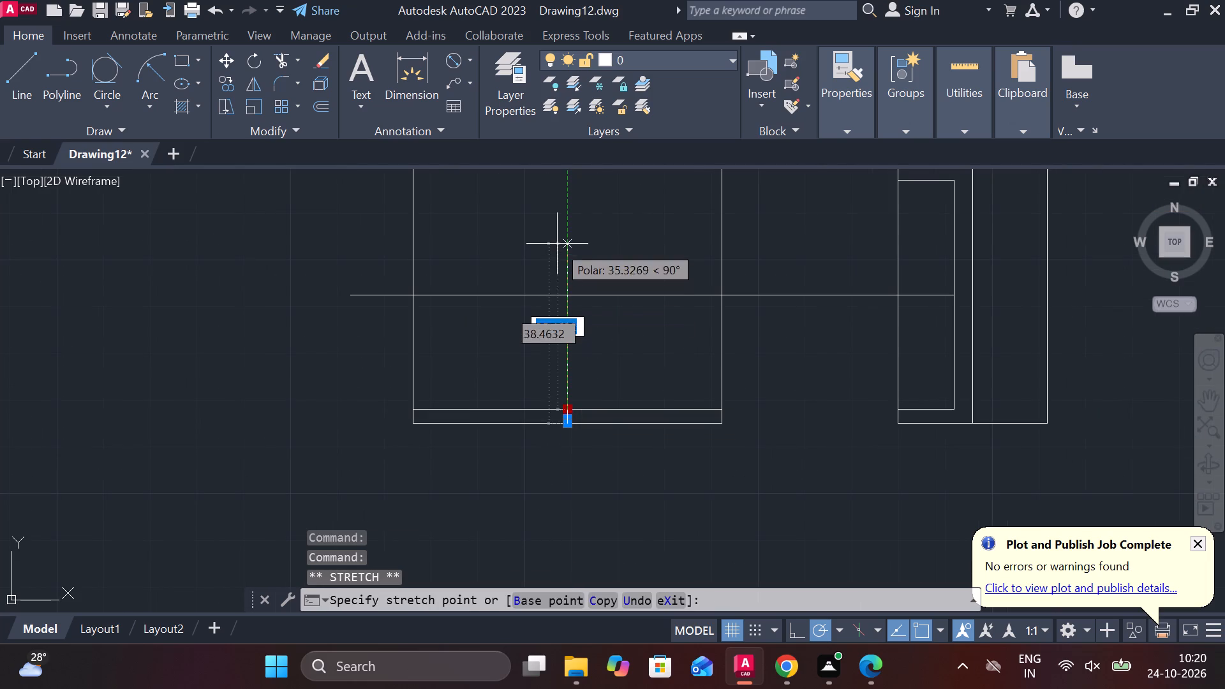
click(557, 244)
key(Escape)
Draw a 36 diameter circle centred on the intersection of the front view's horizontal and vertical centre lines.
text(C)
key(space)
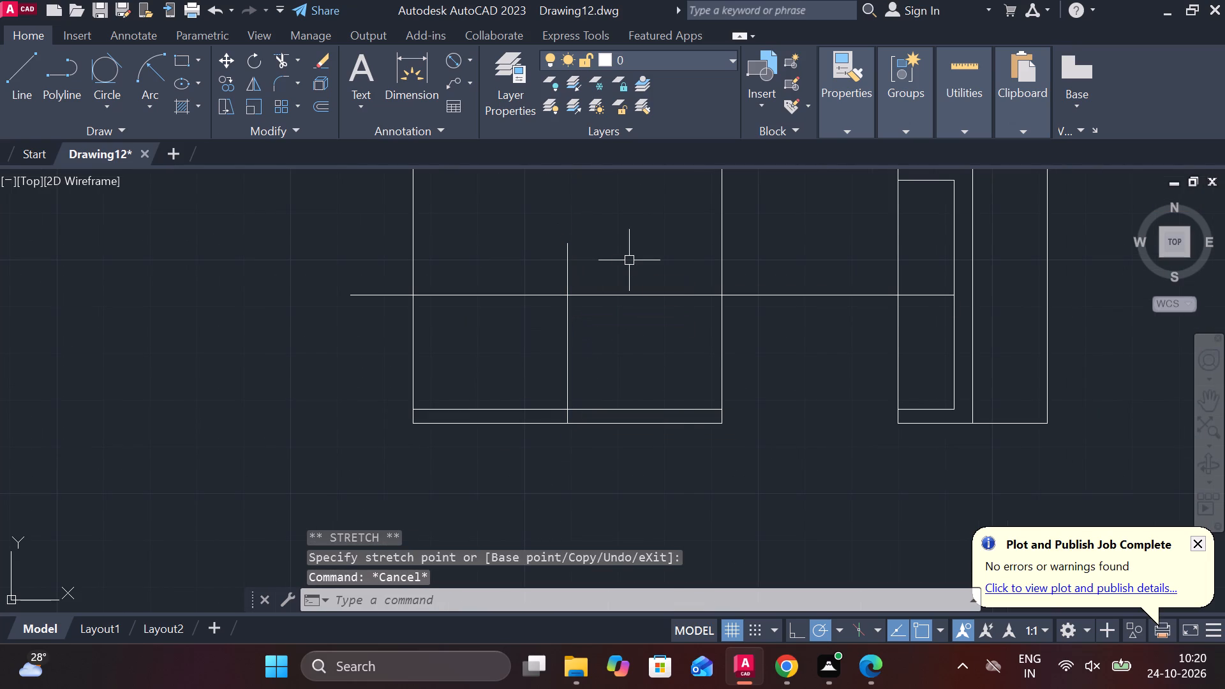
click(565, 295)
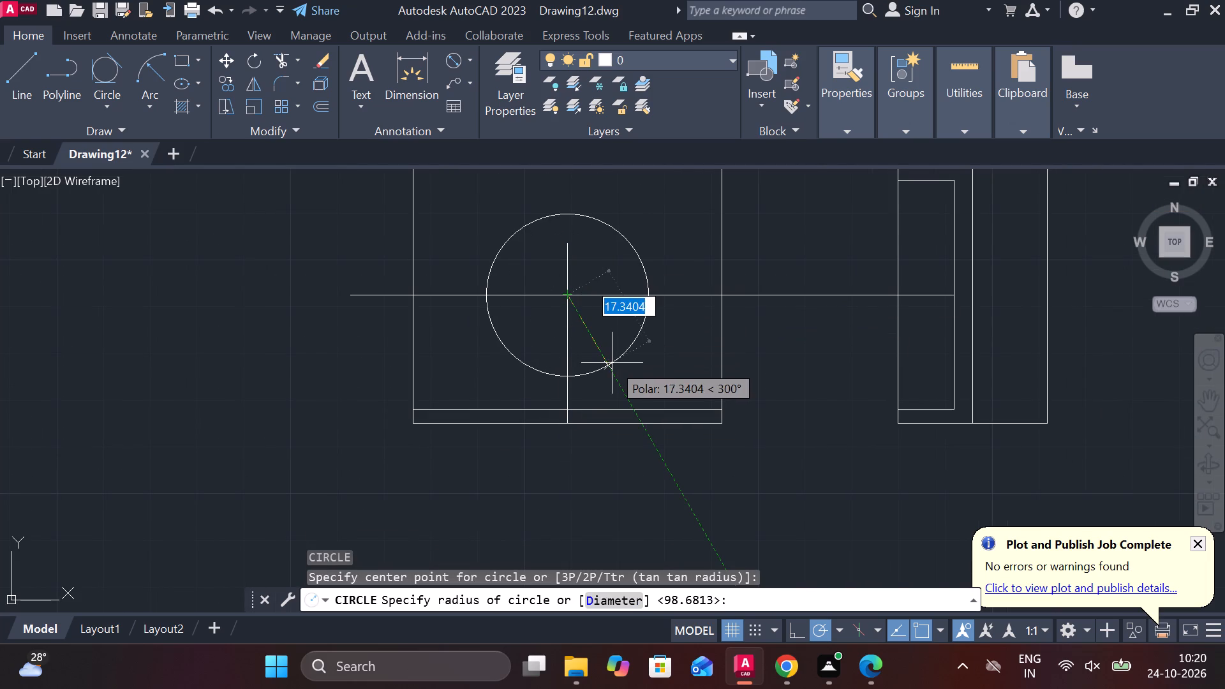
key(d)
key(space)
text(36)
key(Return)
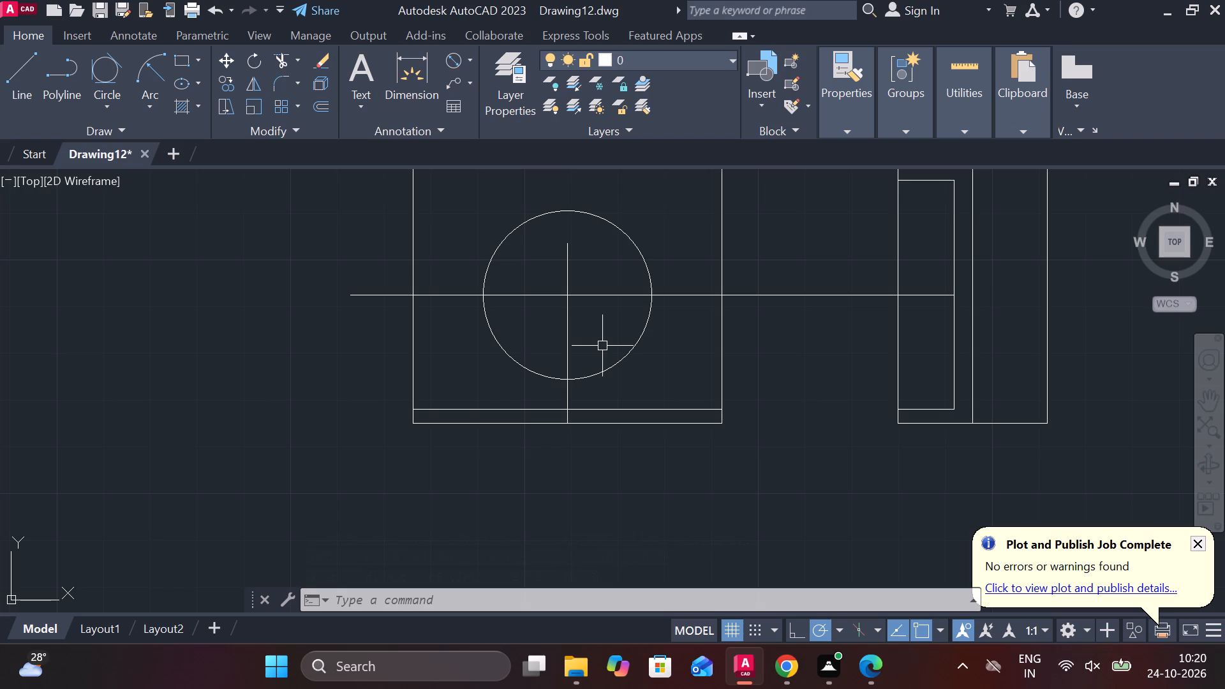
Draw a concentric 49 diameter circle around the 36 circle in the front view.
text(C)
key(space)
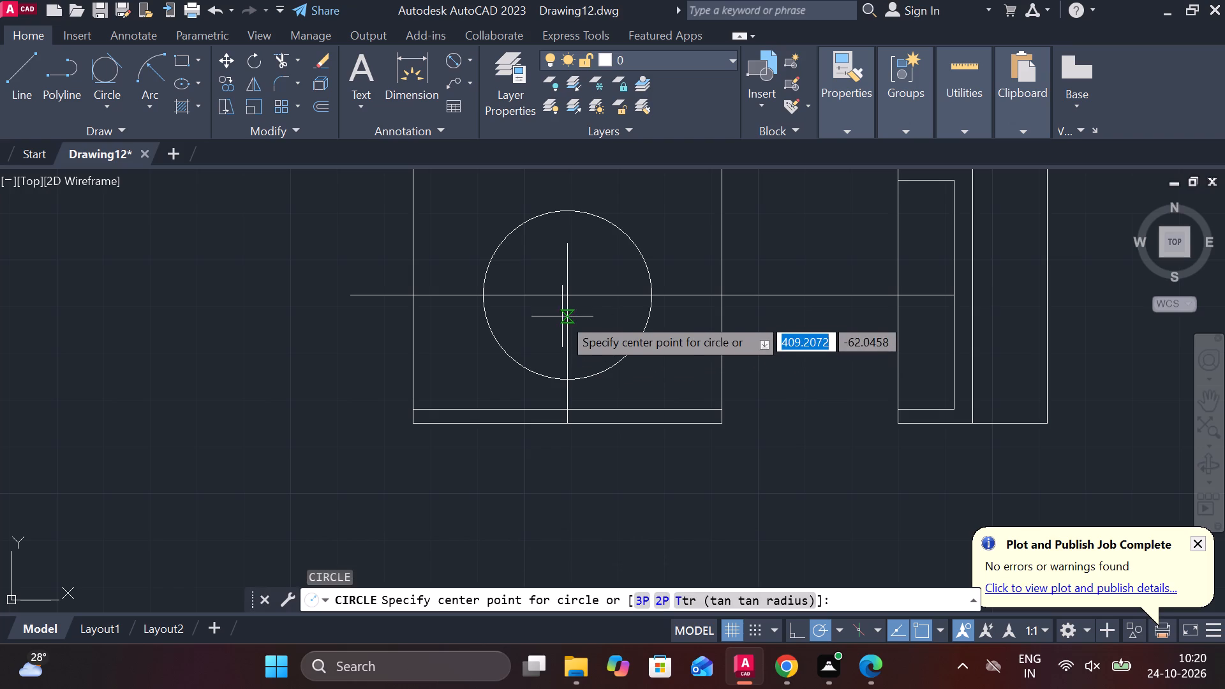
click(565, 300)
text(D 49)
key(Return)
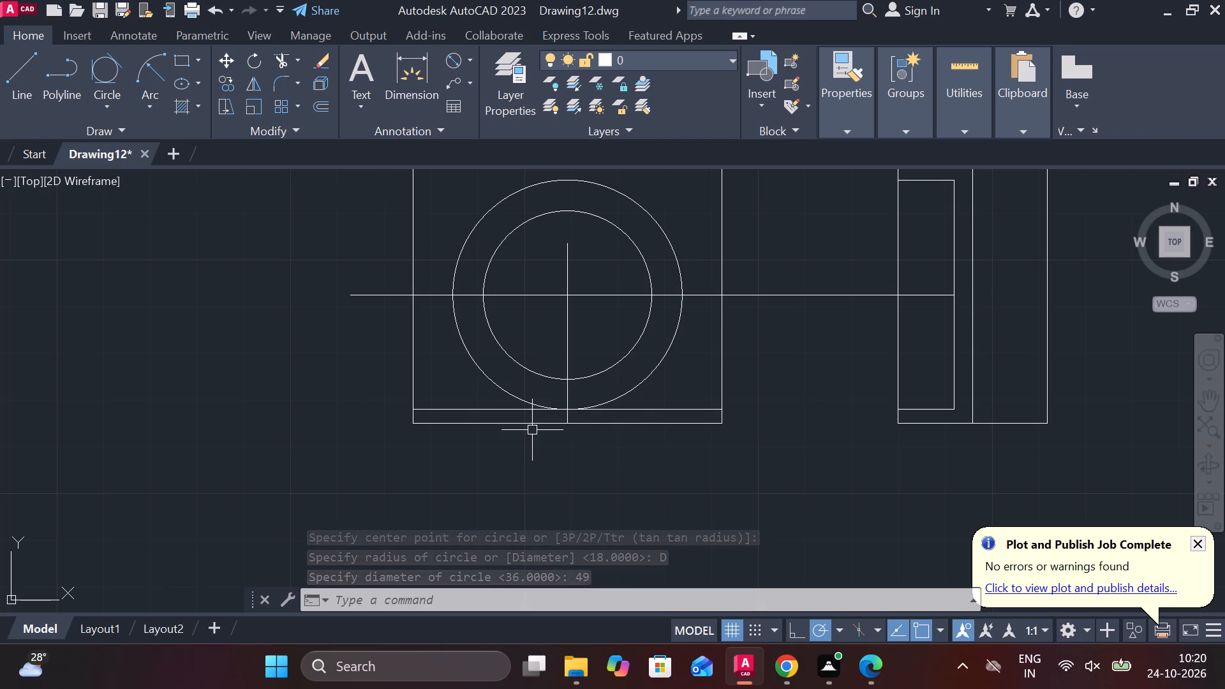
Draw an arc of radius about 138 from the bottom strip's upper left corner to the midpoint of the front view's bottom edge.
middle_drag(482, 422, 542, 461)
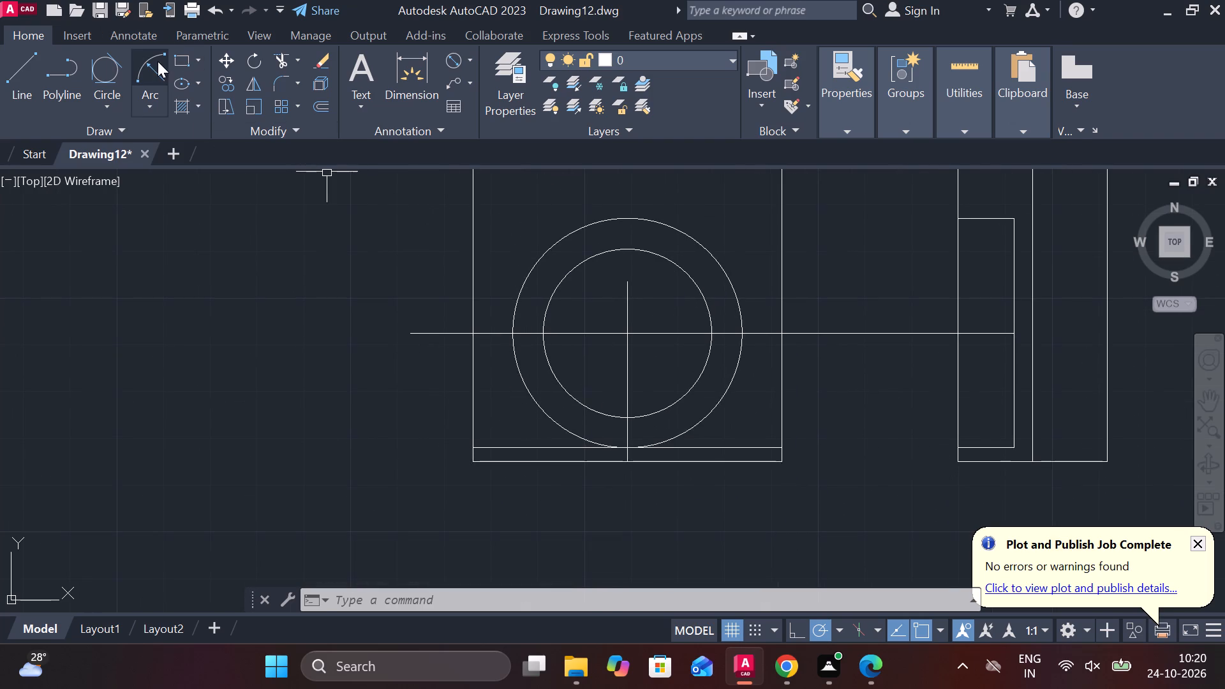
click(158, 61)
click(477, 447)
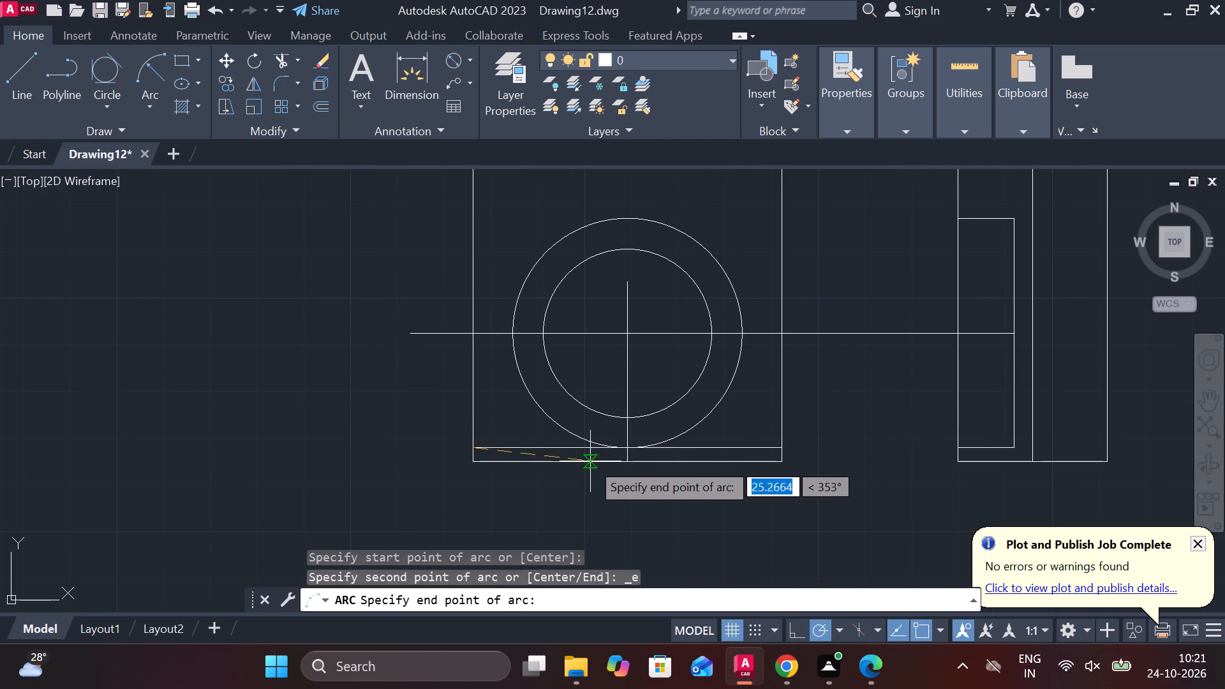
click(635, 463)
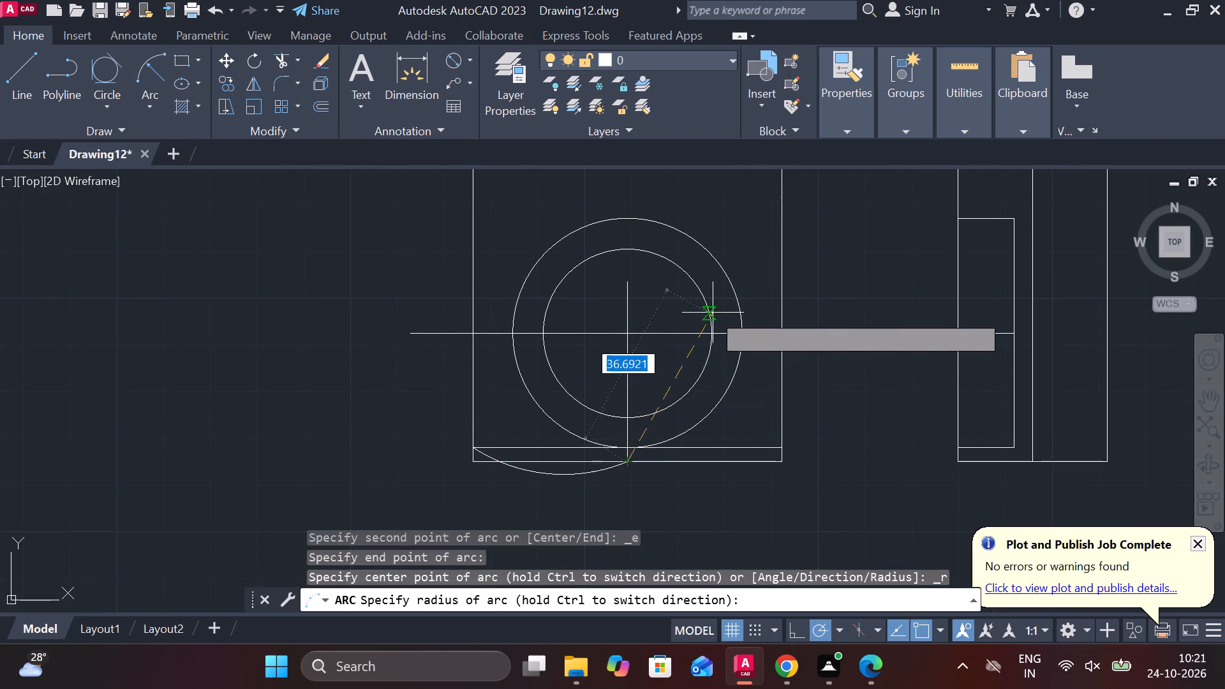
middle_drag(678, 300, 705, 409)
middle_drag(808, 368, 639, 251)
scroll(792, 242, down, 3)
scroll(772, 249, up, 2)
middle_drag(773, 249, 795, 248)
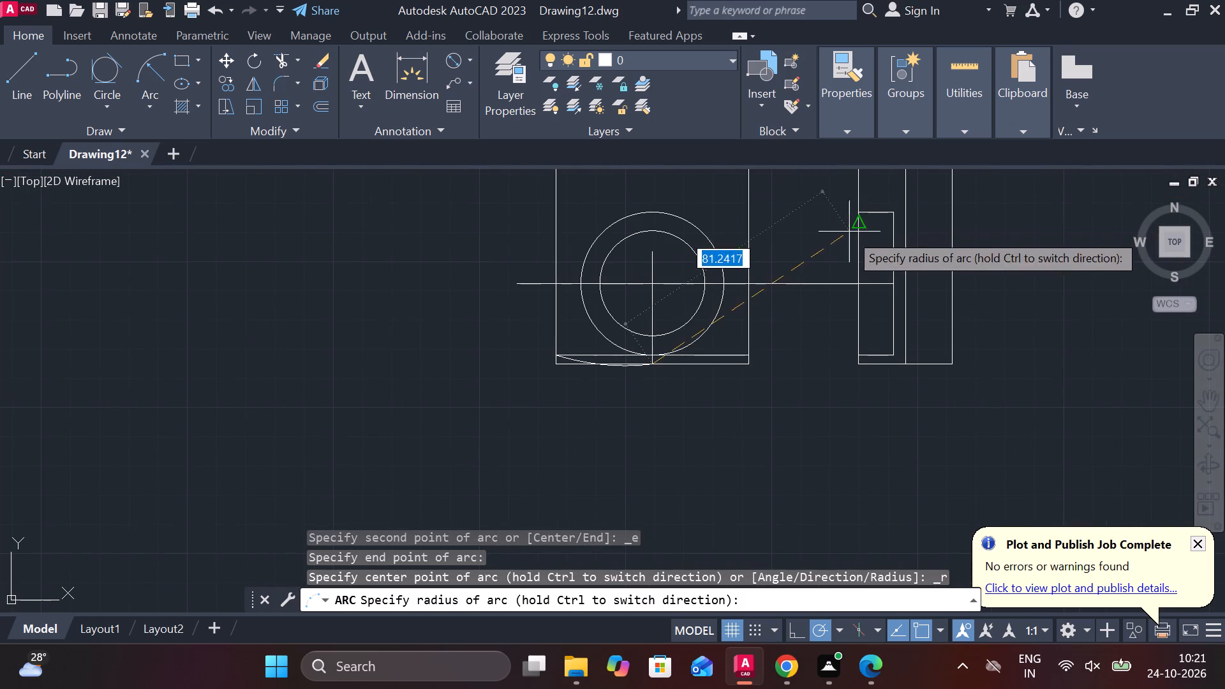
middle_drag(843, 242, 780, 265)
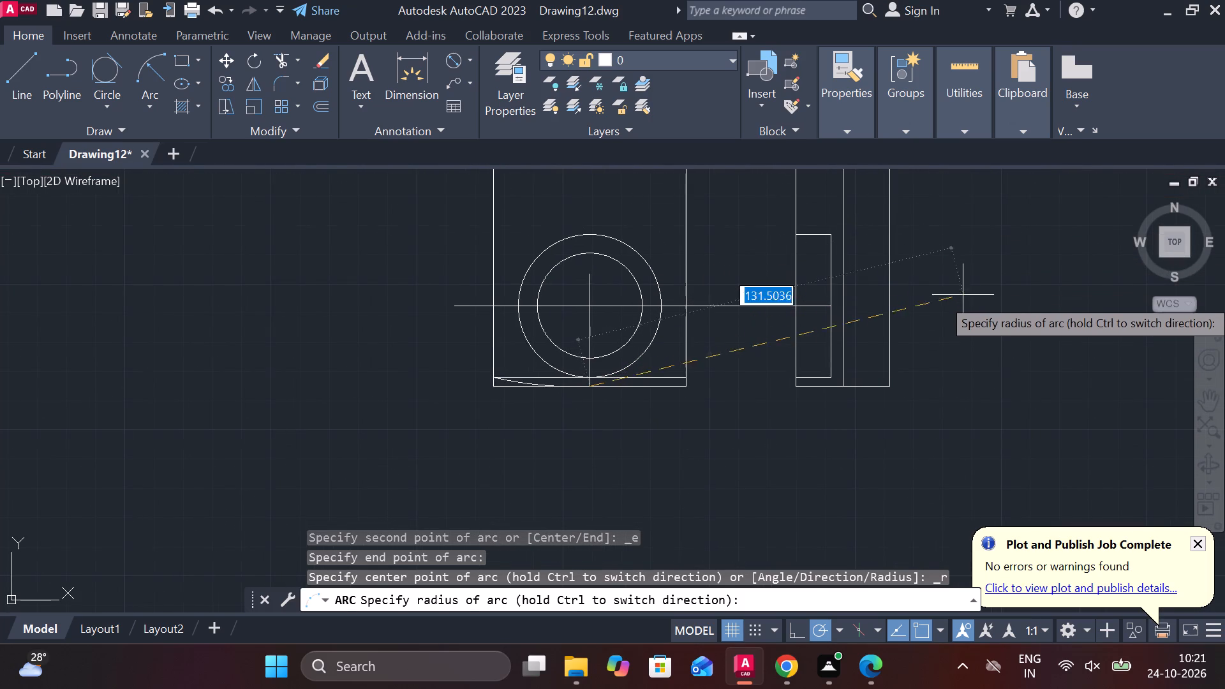
click(993, 374)
scroll(455, 369, up, 2)
scroll(524, 383, up, 1)
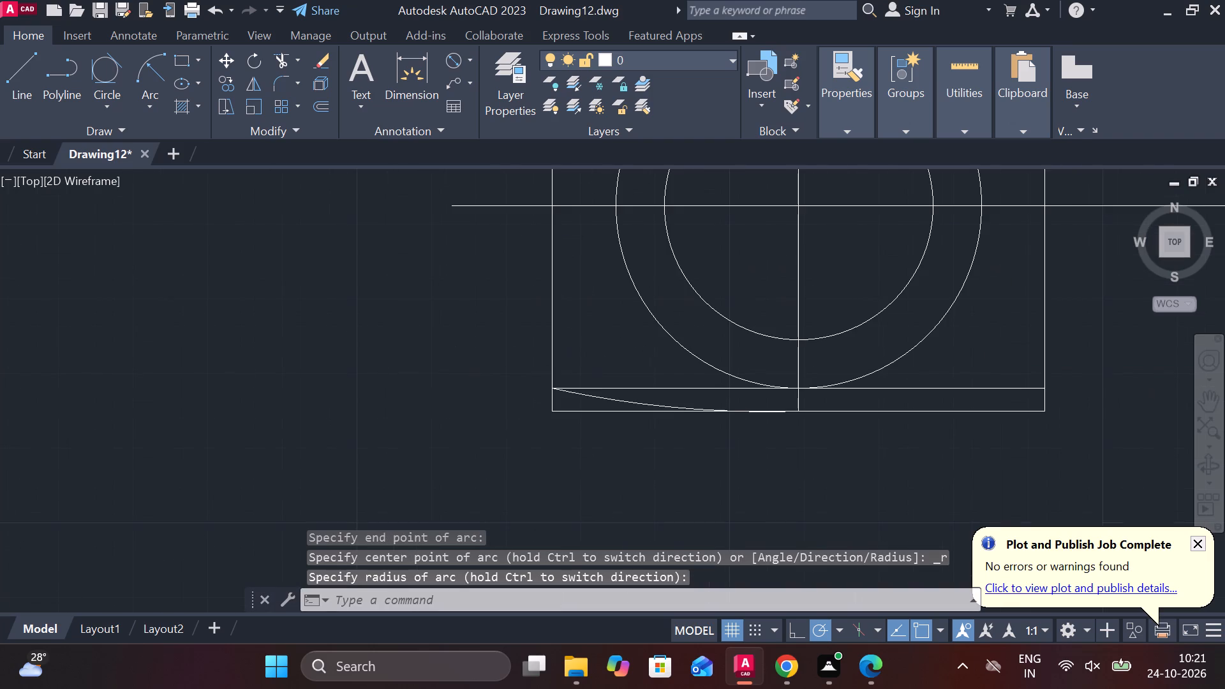
Mirror the bottom arc about the front view's vertical centre line, keeping the original arc.
middle_drag(524, 383, 293, 364)
click(445, 396)
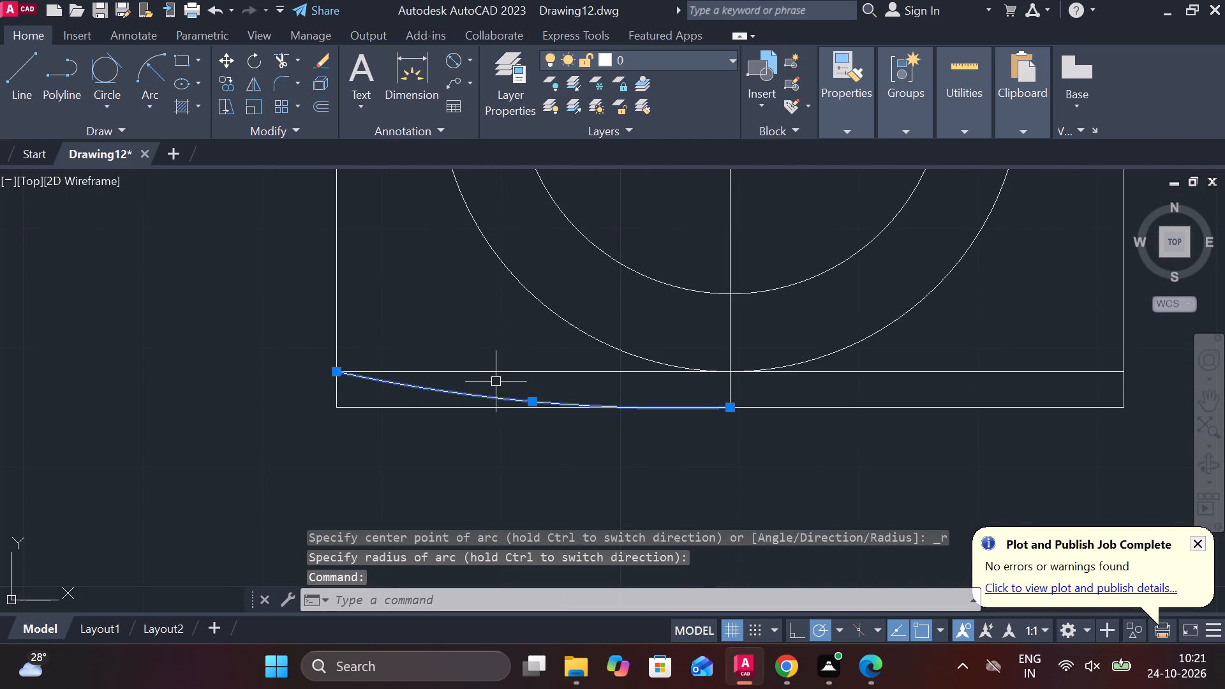
text(MI)
key(Return)
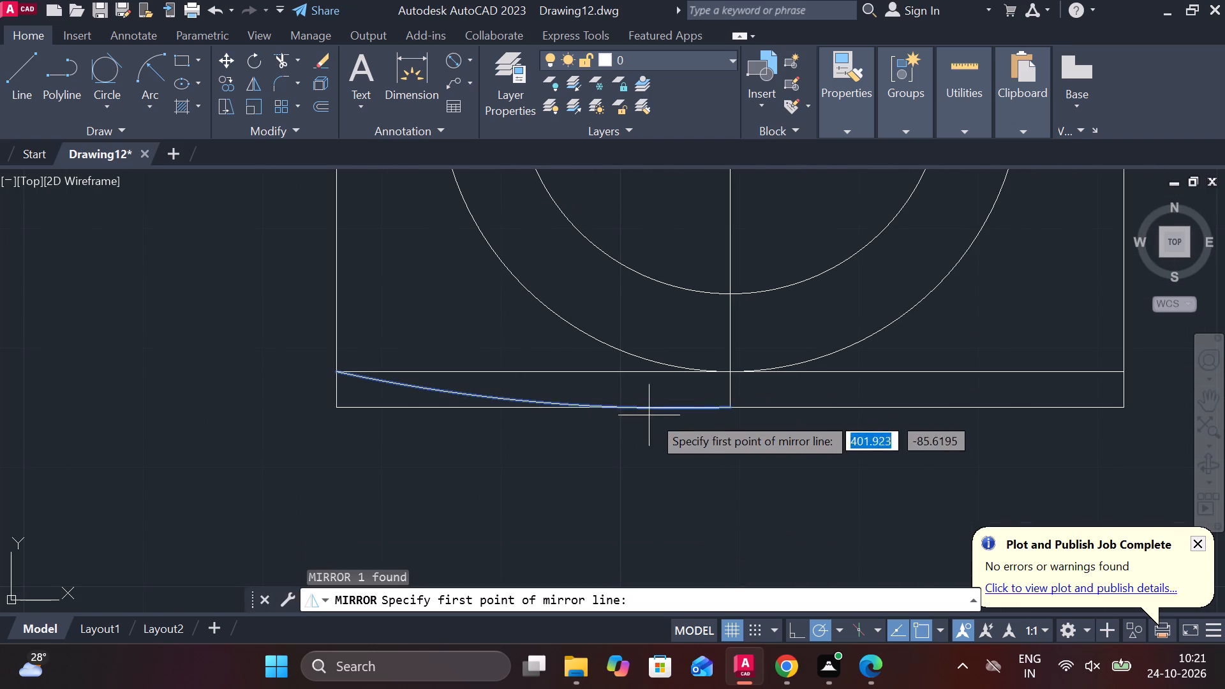
click(727, 407)
scroll(718, 376, down, 1)
middle_drag(709, 362, 687, 478)
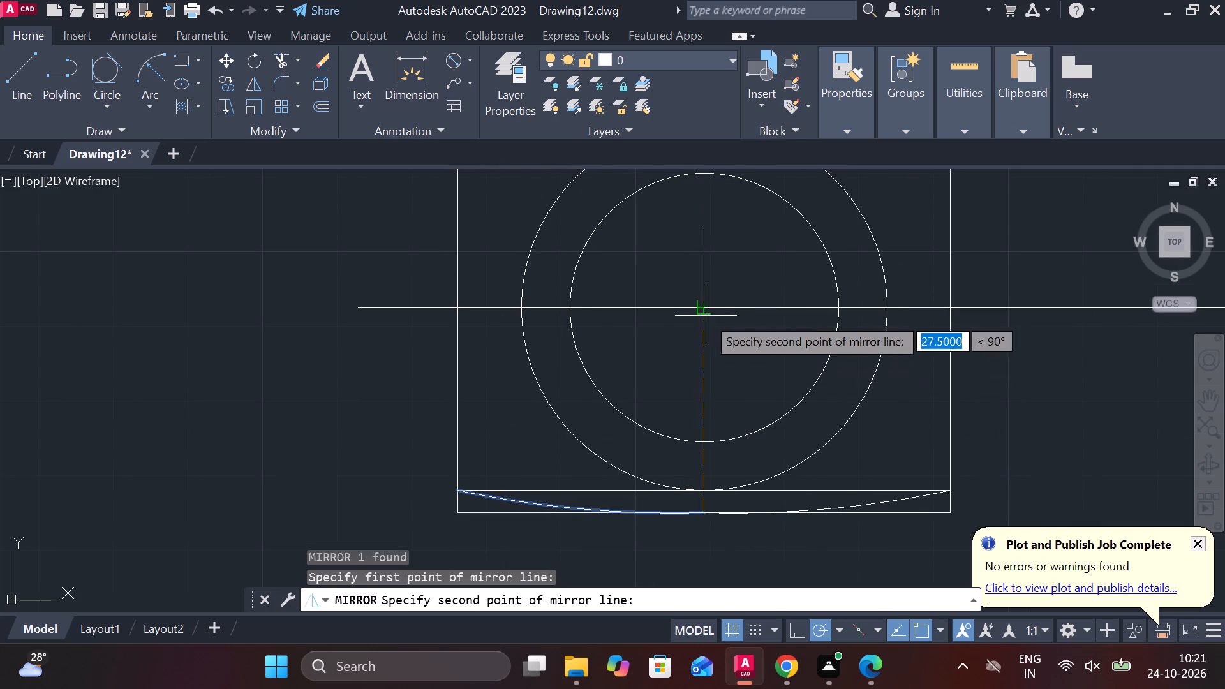
click(708, 306)
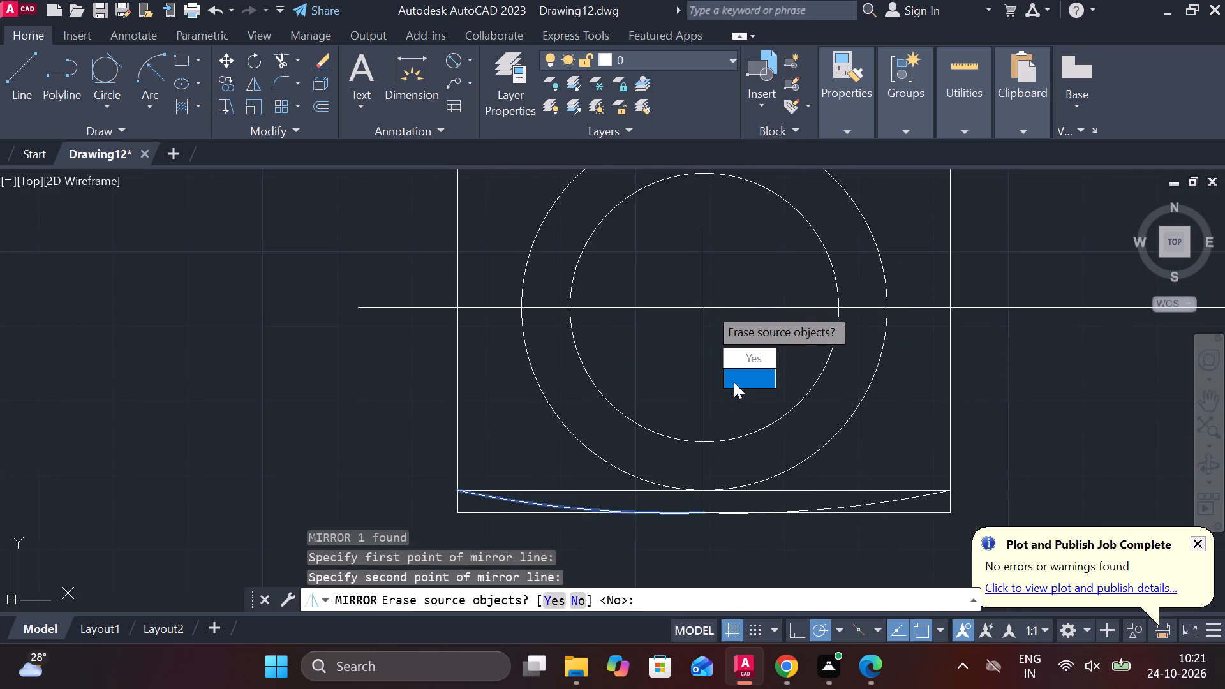
drag(734, 382, 708, 306)
Trim the front view's bottom strip line, the bottom edge ends and both side edges' lower ends back to the mirrored arcs.
scroll(623, 448, down, 2)
middle_drag(607, 477, 551, 420)
scroll(663, 498, up, 2)
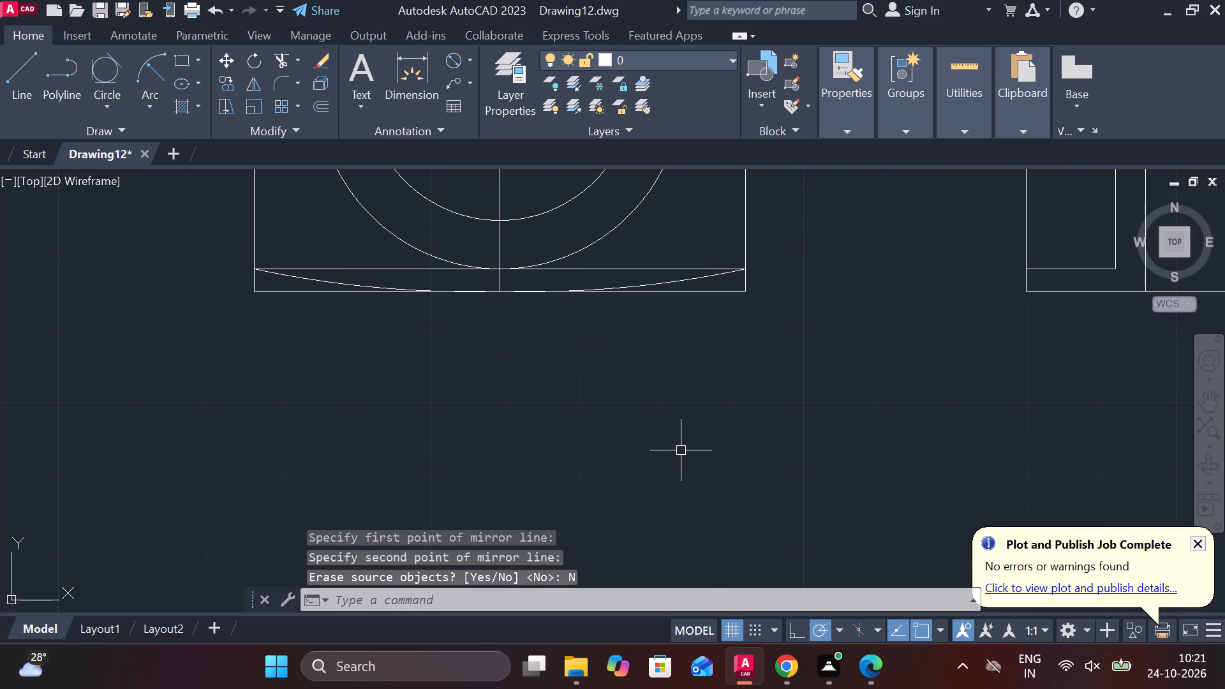
key(y)
key(BackSpace)
key(t)
text(R)
key(space)
click(729, 290)
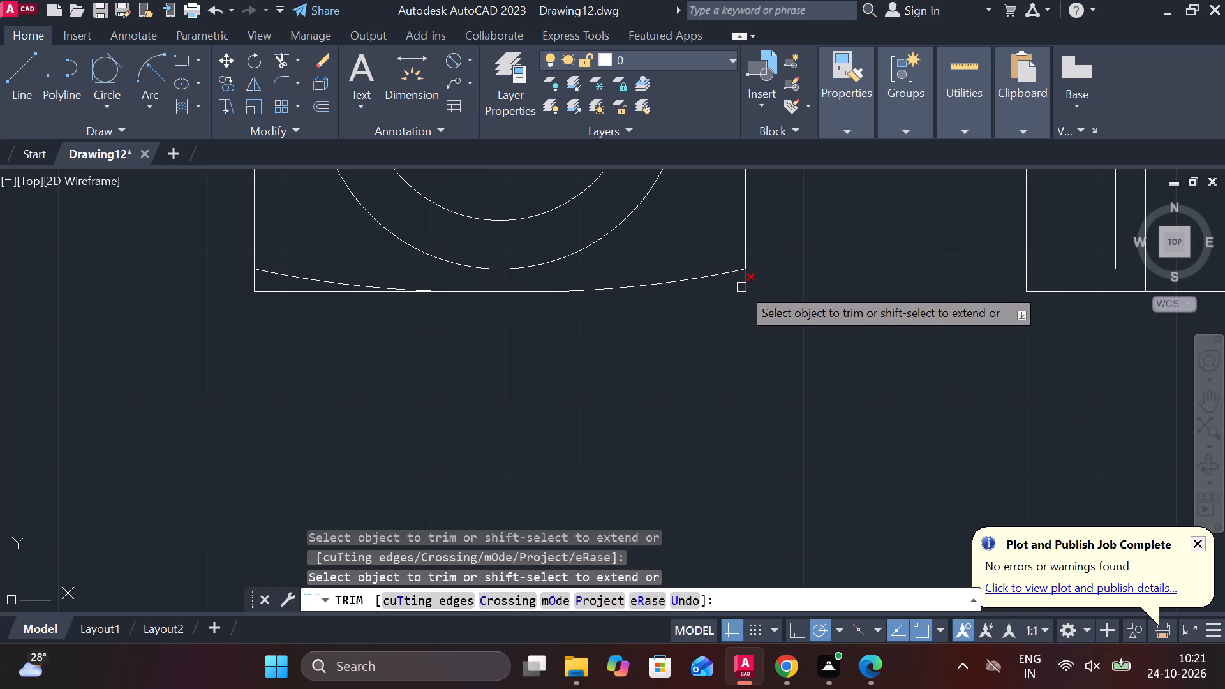
click(741, 287)
click(620, 263)
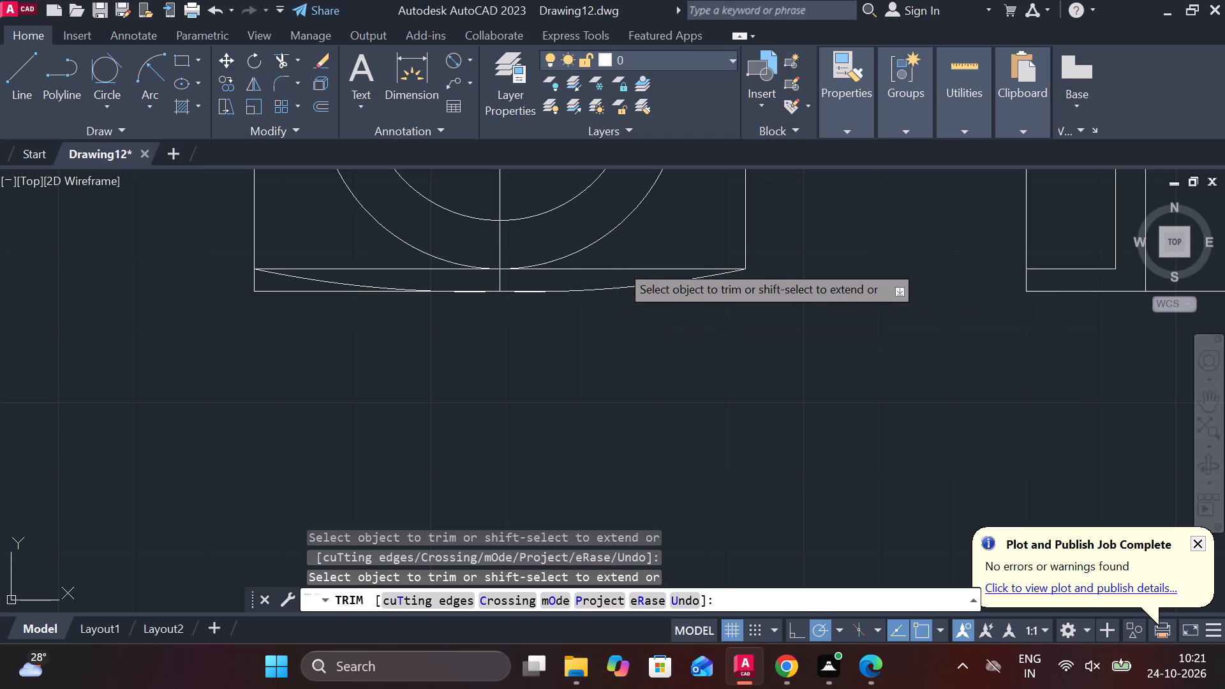
click(604, 270)
click(405, 266)
scroll(511, 318, down, 1)
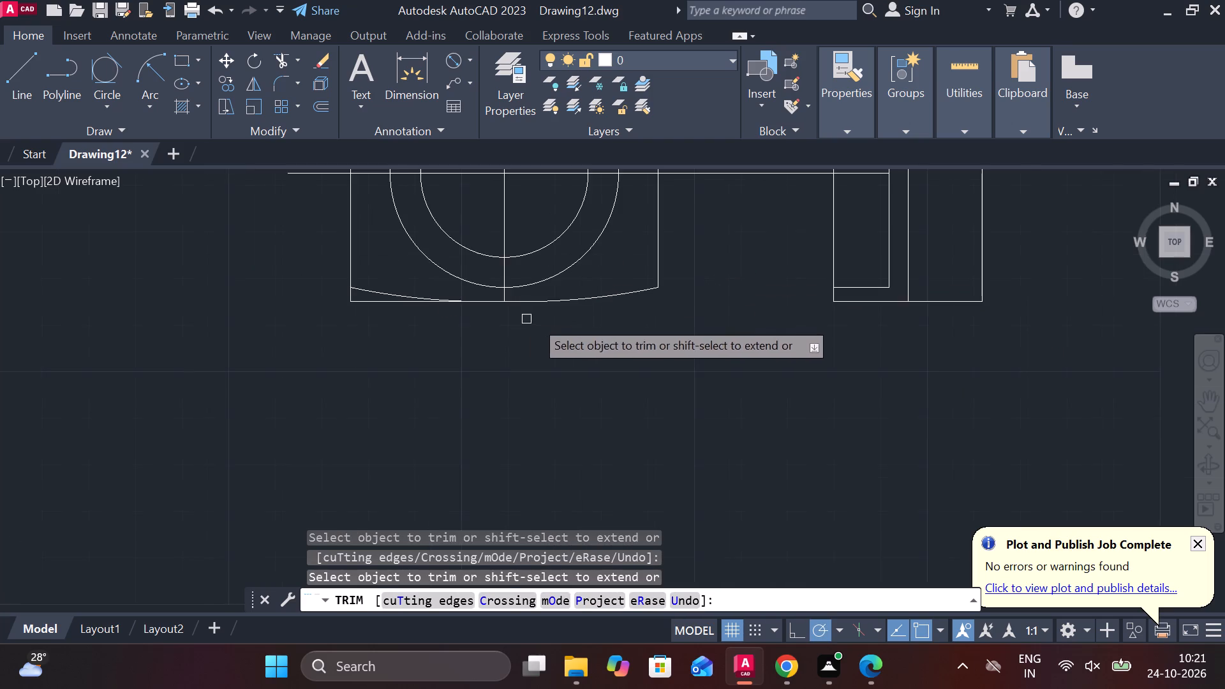
middle_drag(445, 326, 529, 348)
click(458, 325)
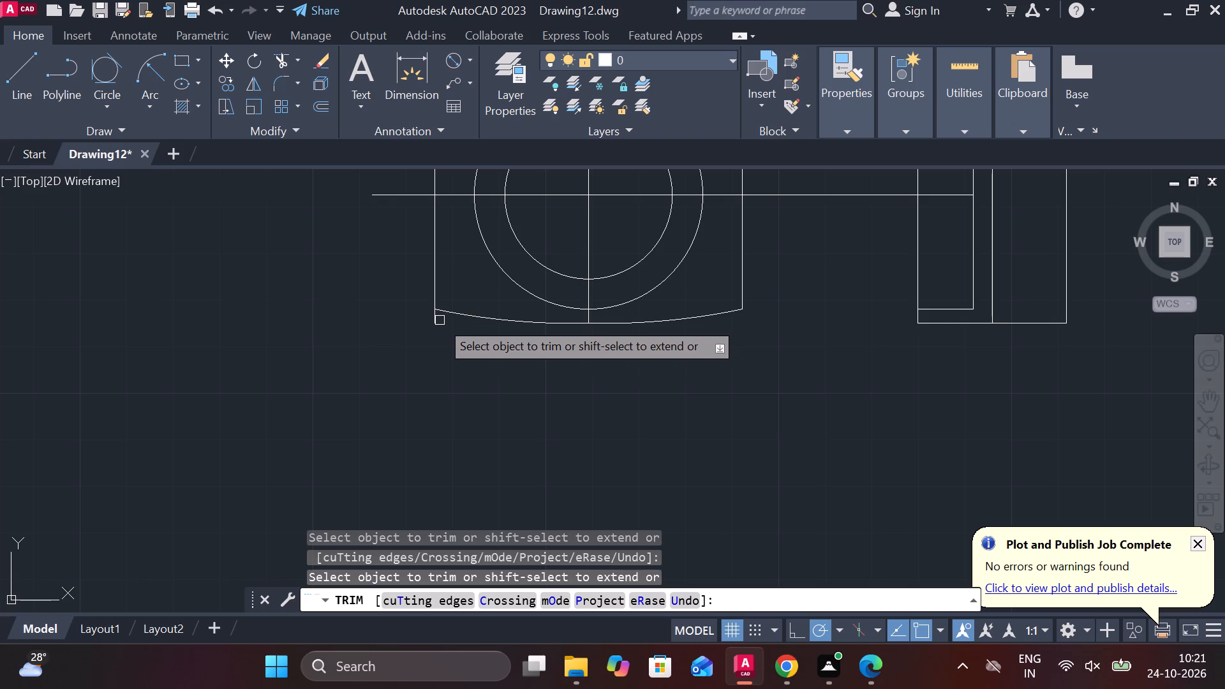
click(432, 320)
scroll(733, 363, down, 1)
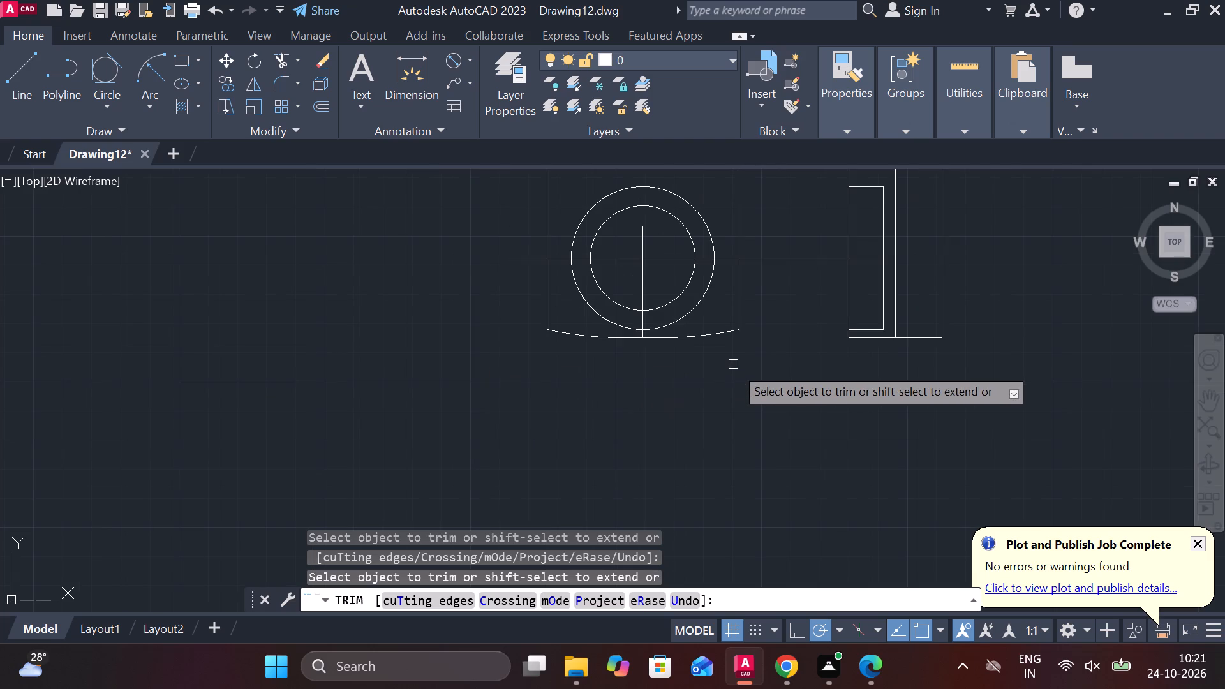
Trim the leftover bottom-edge pieces on both sides of the vertical centre line where the two arcs meet.
scroll(685, 364, down, 2)
scroll(676, 385, up, 3)
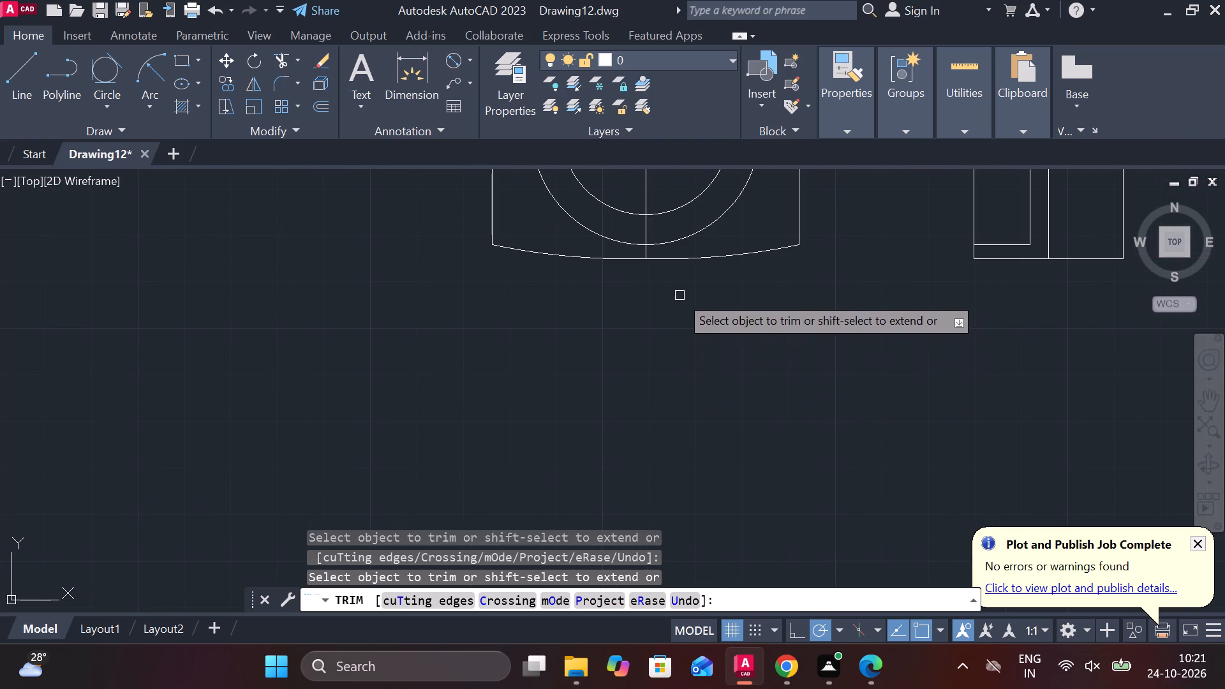
scroll(673, 256, down, 3)
middle_drag(711, 296, 613, 441)
scroll(598, 416, up, 2)
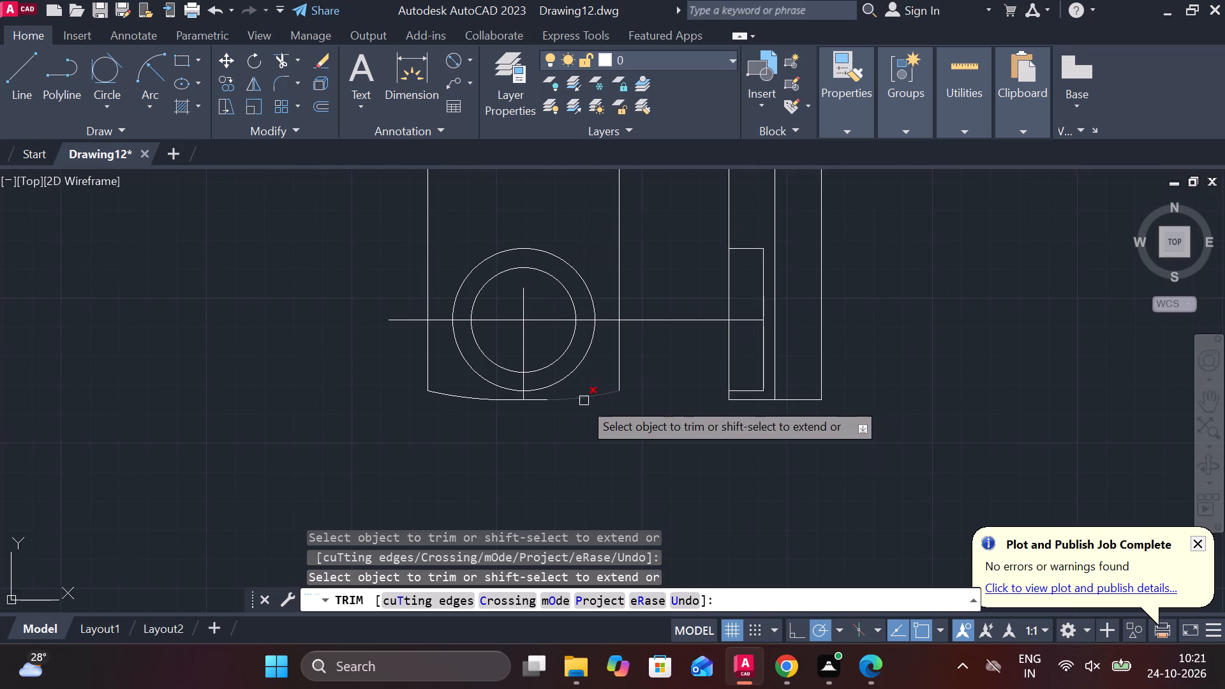
scroll(581, 401, up, 1)
middle_drag(565, 415, 695, 417)
scroll(658, 404, up, 3)
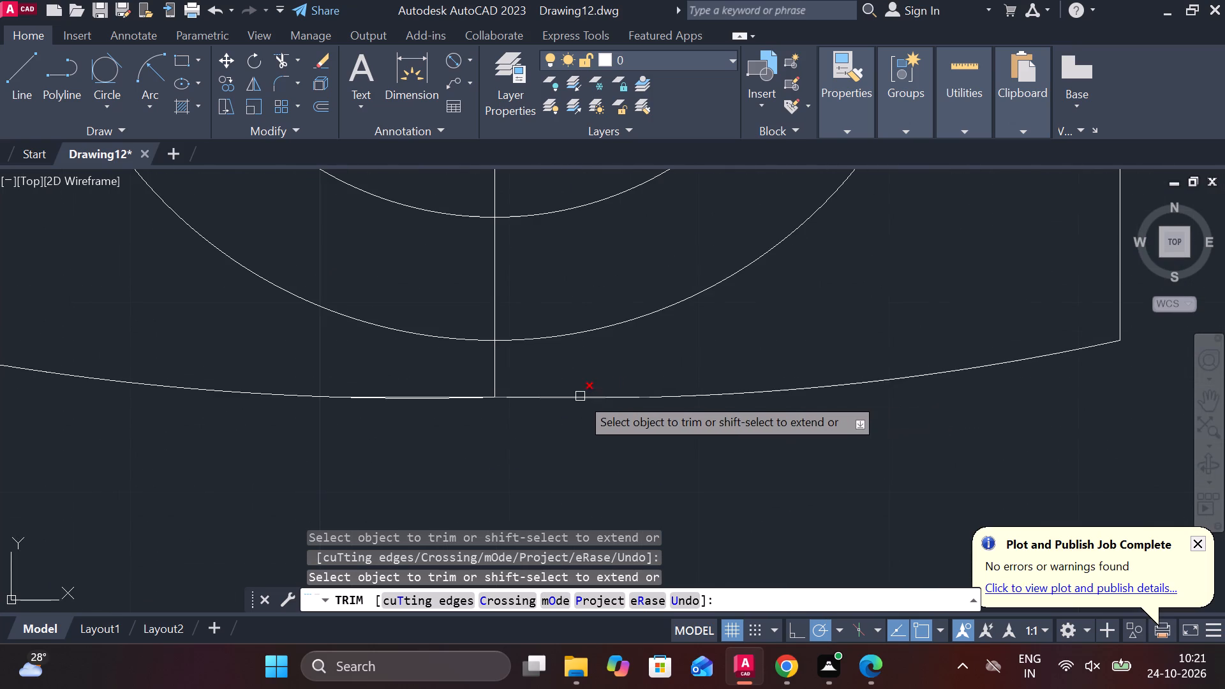
click(580, 396)
click(474, 400)
scroll(484, 400, down, 2)
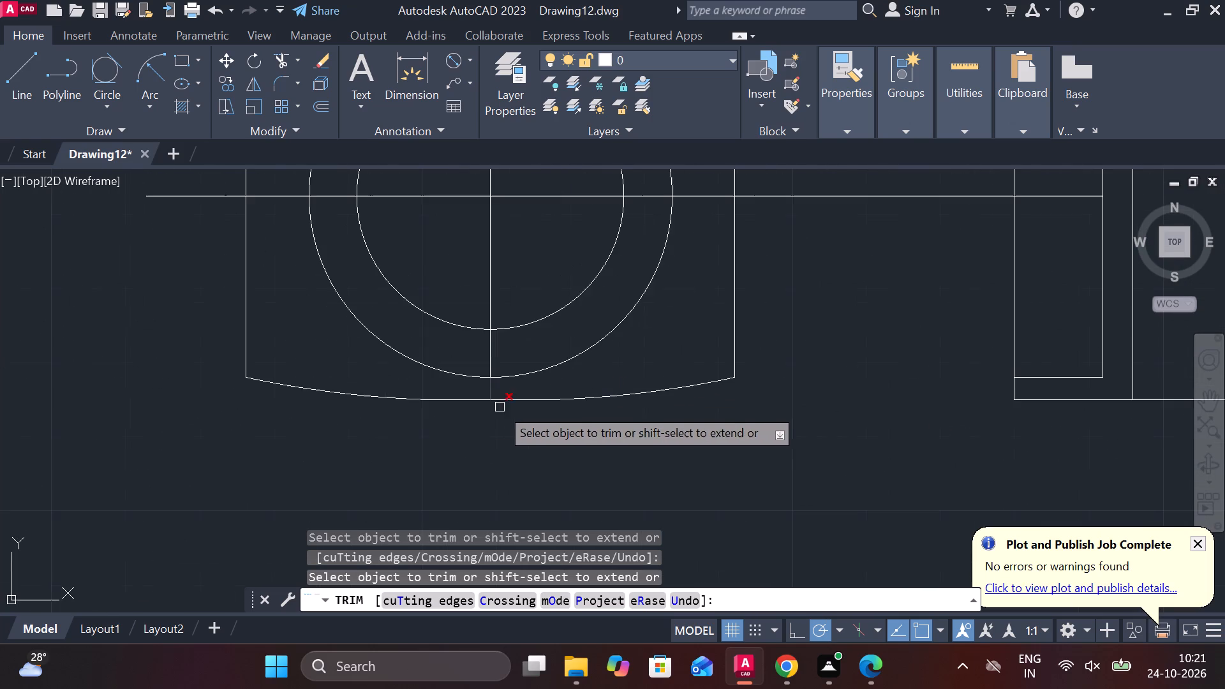
scroll(586, 427, down, 2)
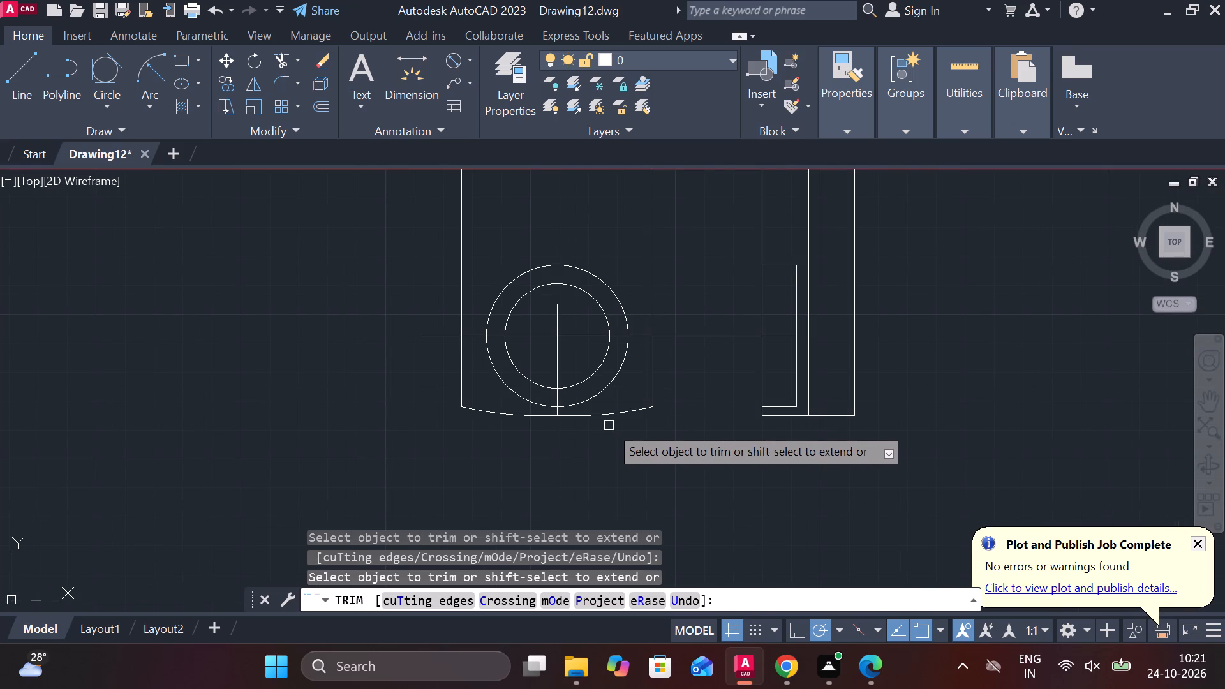
key(Escape)
Change the linetype of the 49 diameter circle in the front view to DASHED.
click(602, 278)
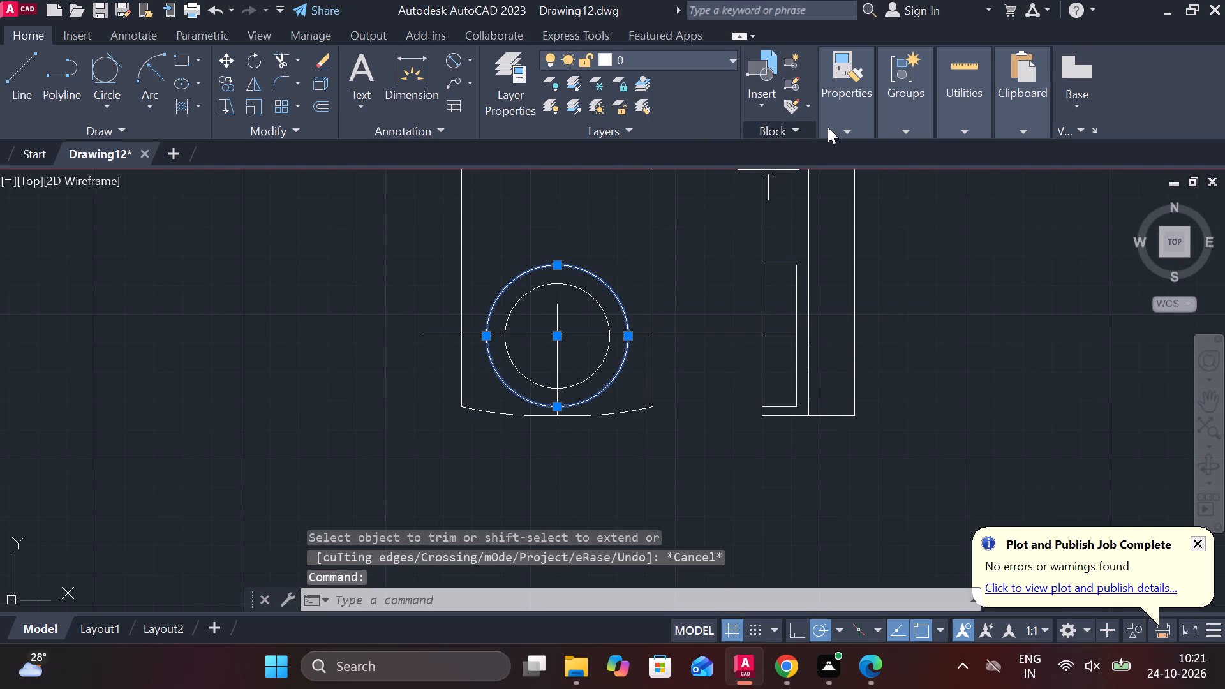
click(828, 127)
click(915, 195)
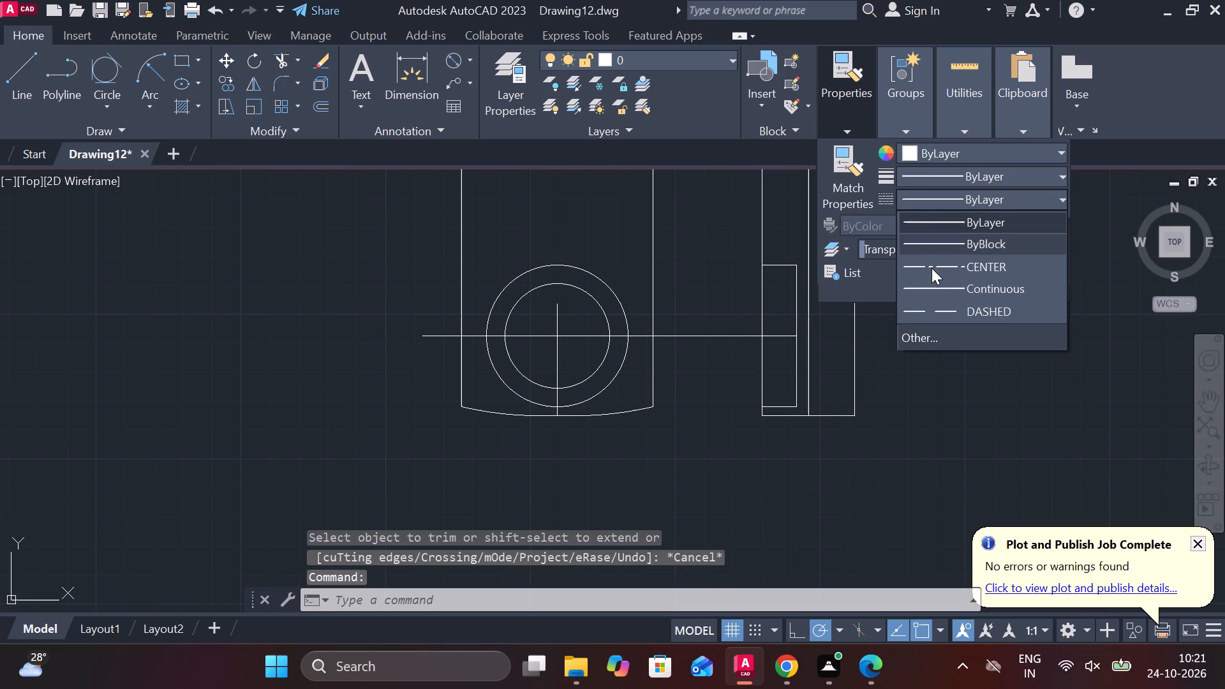
click(932, 309)
key(Escape)
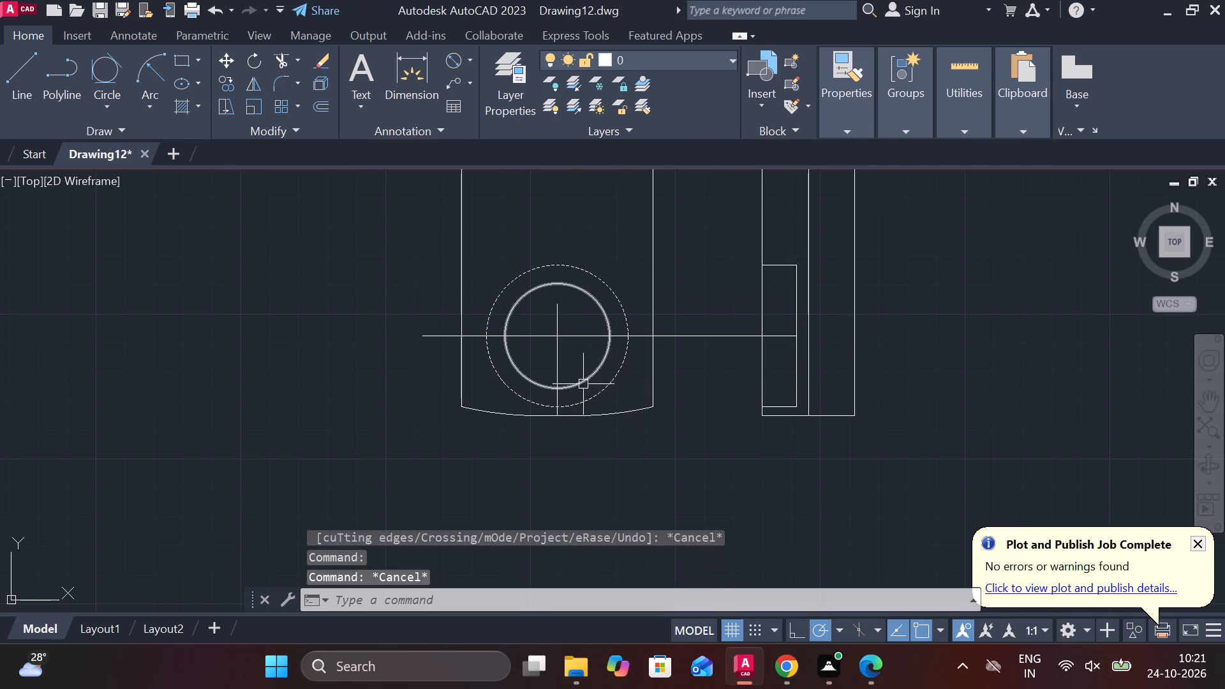
Lengthen the front view's vertical centre line upward past the view's top edge.
scroll(585, 381, down, 1)
middle_drag(585, 381, 590, 446)
double_click(572, 420)
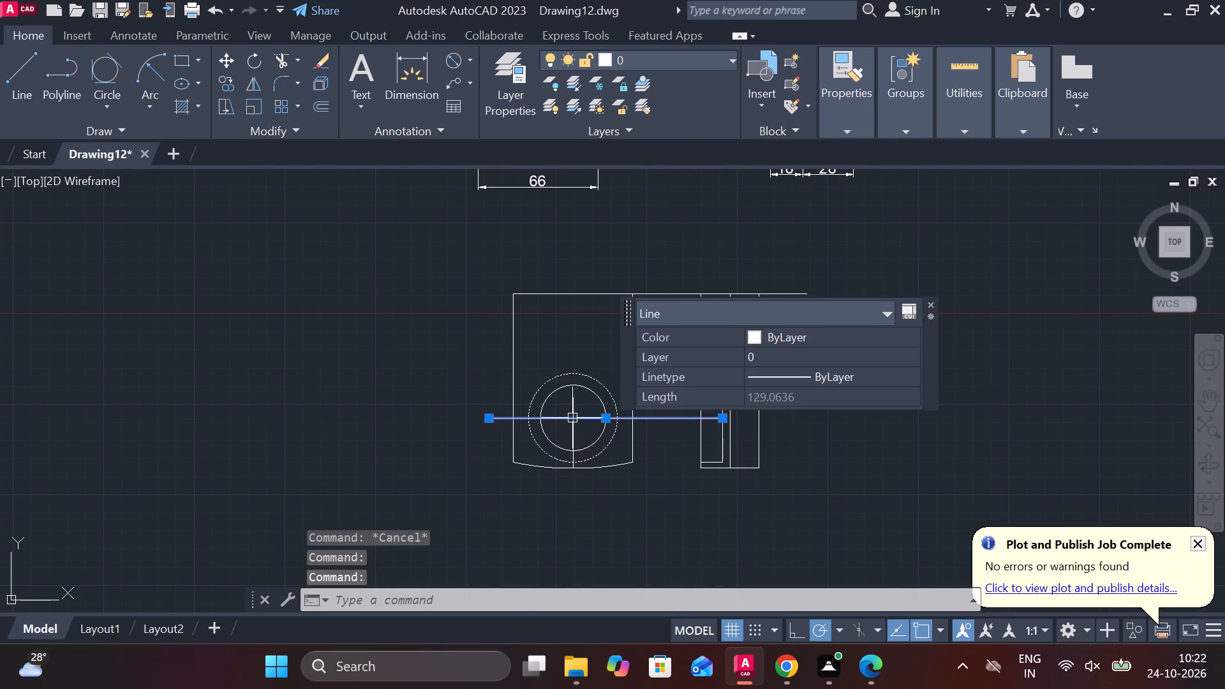
key(Escape)
click(575, 410)
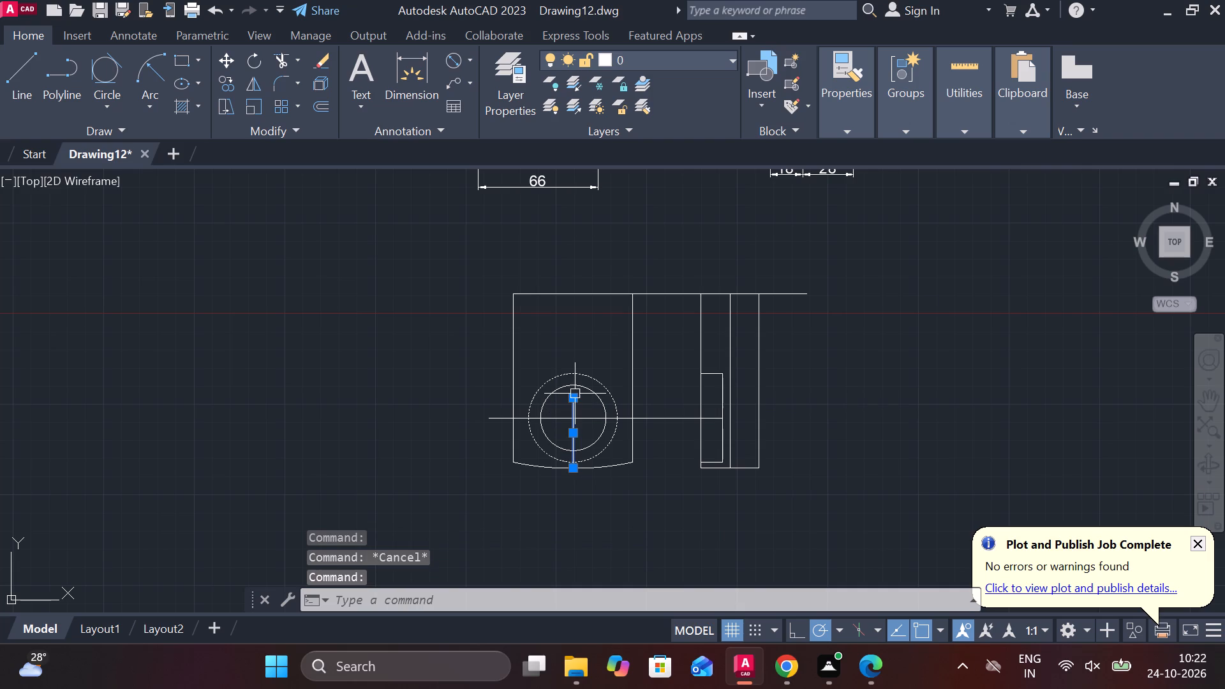
click(619, 440)
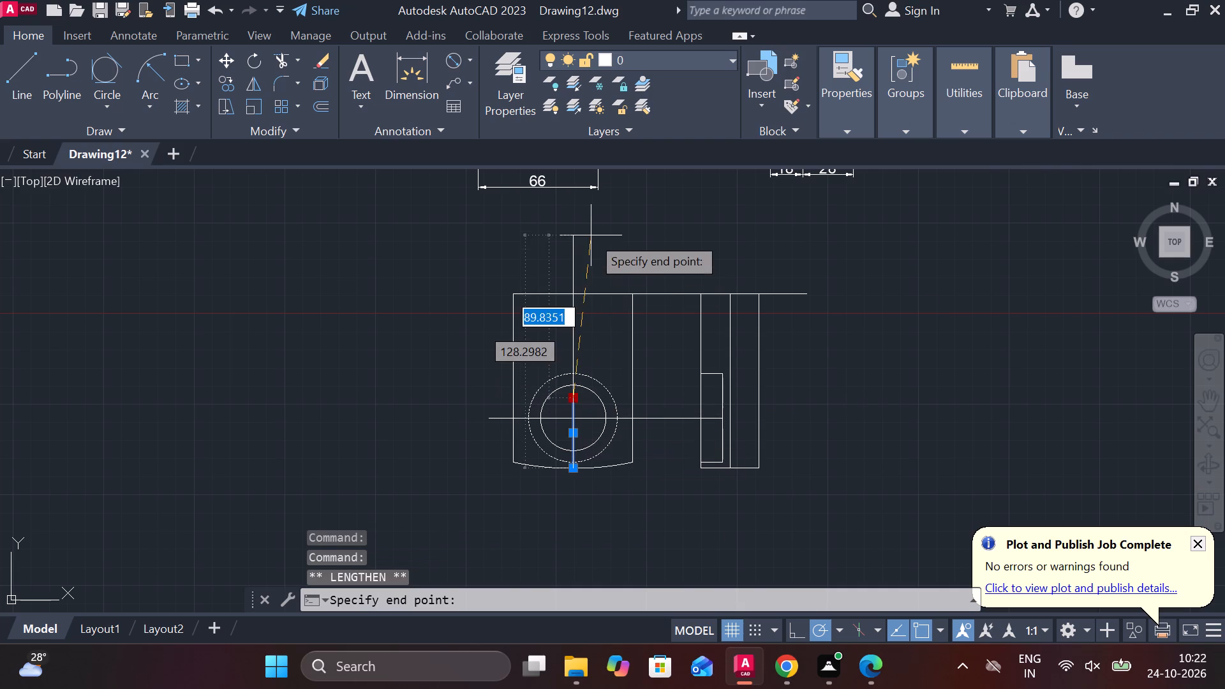
click(593, 258)
key(Escape)
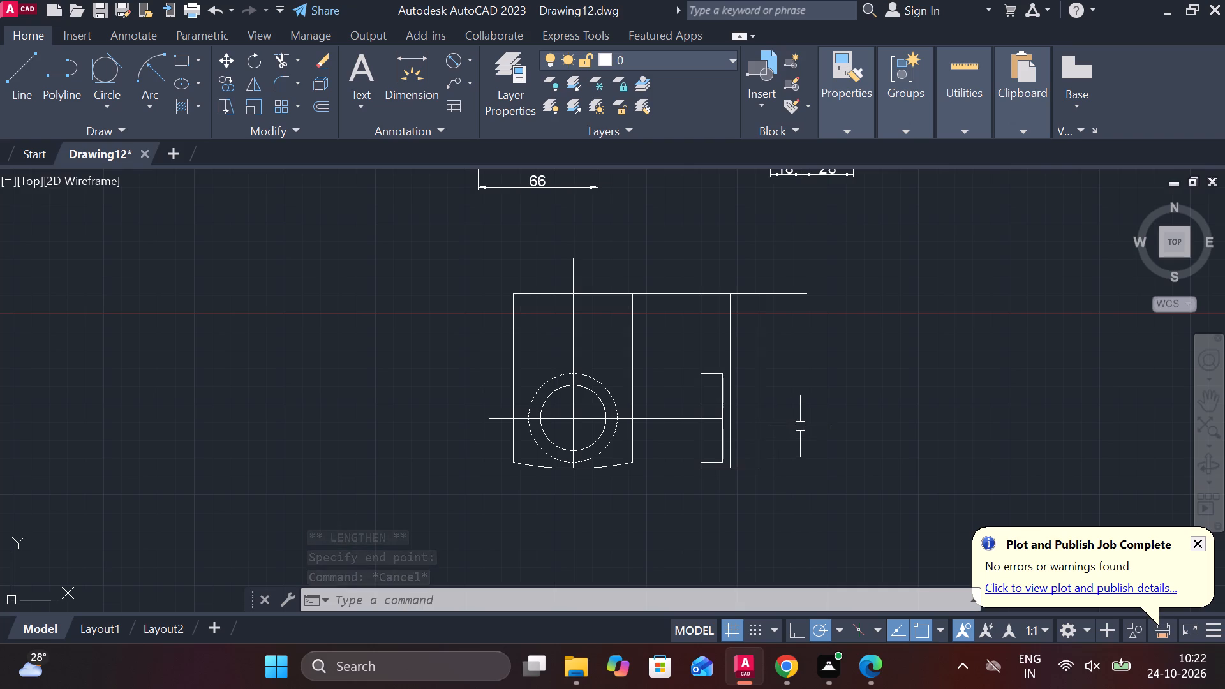
Draw two horizontal lines from the top and bottom of the front view's 36 diameter circle across past the side view.
key(l)
key(Return)
scroll(791, 426, up, 1)
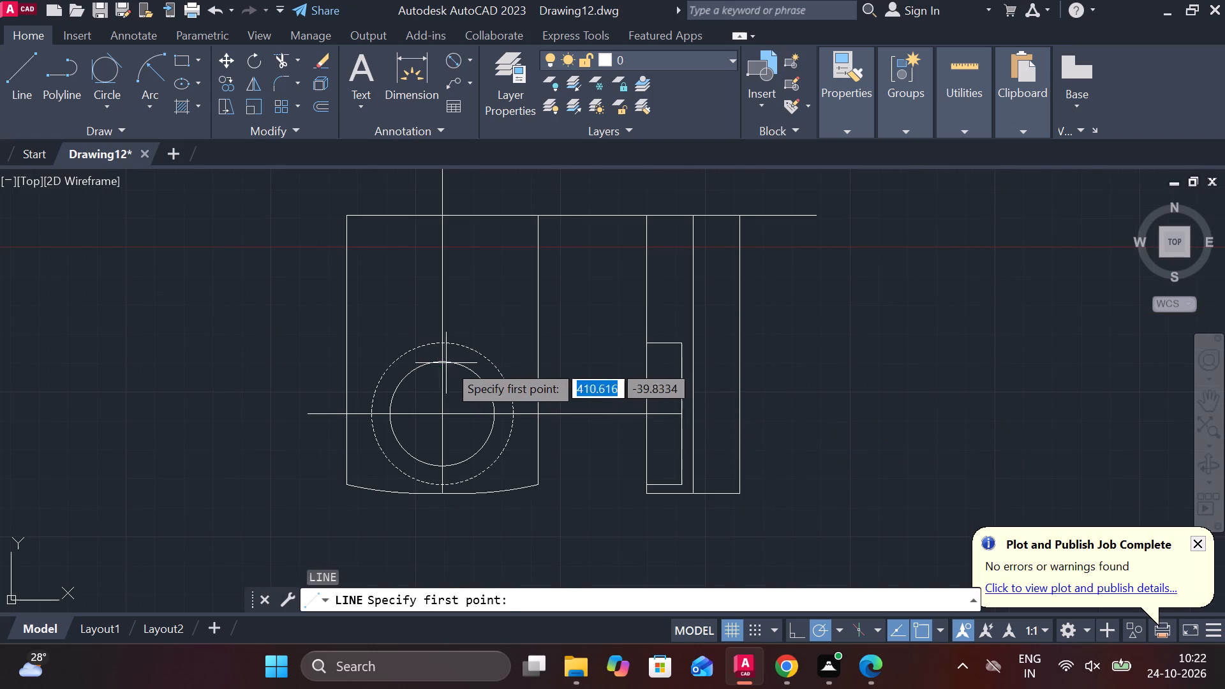
click(447, 363)
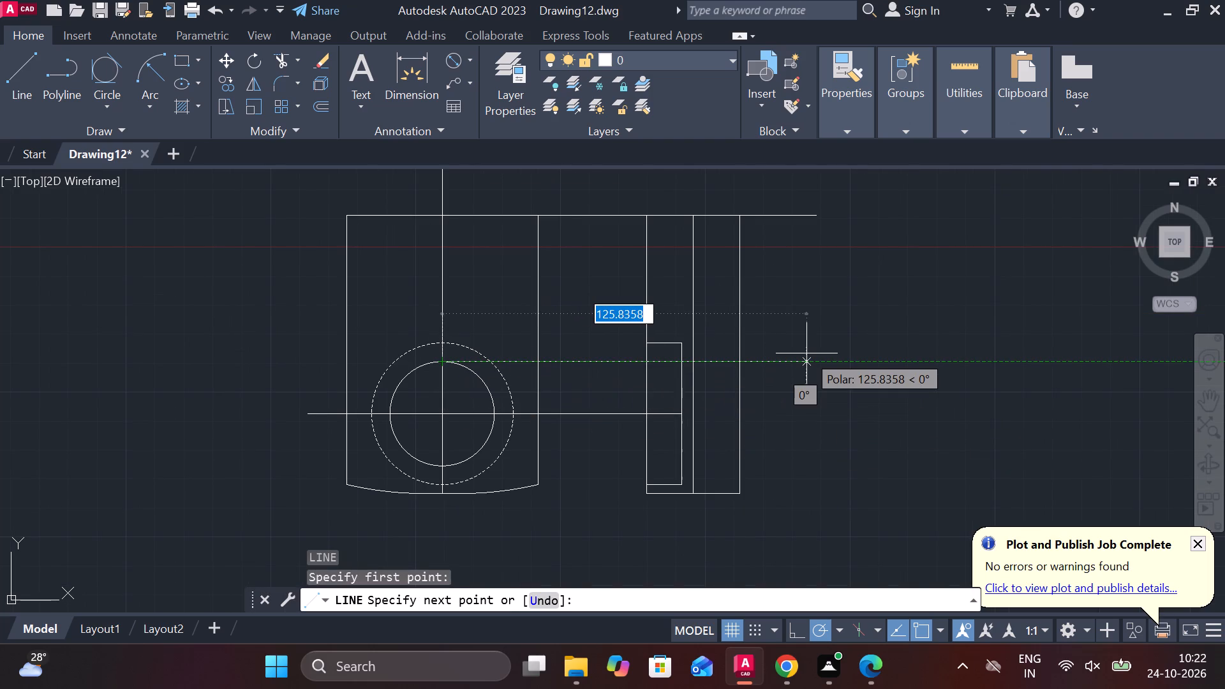
click(806, 353)
key(Escape)
key(space)
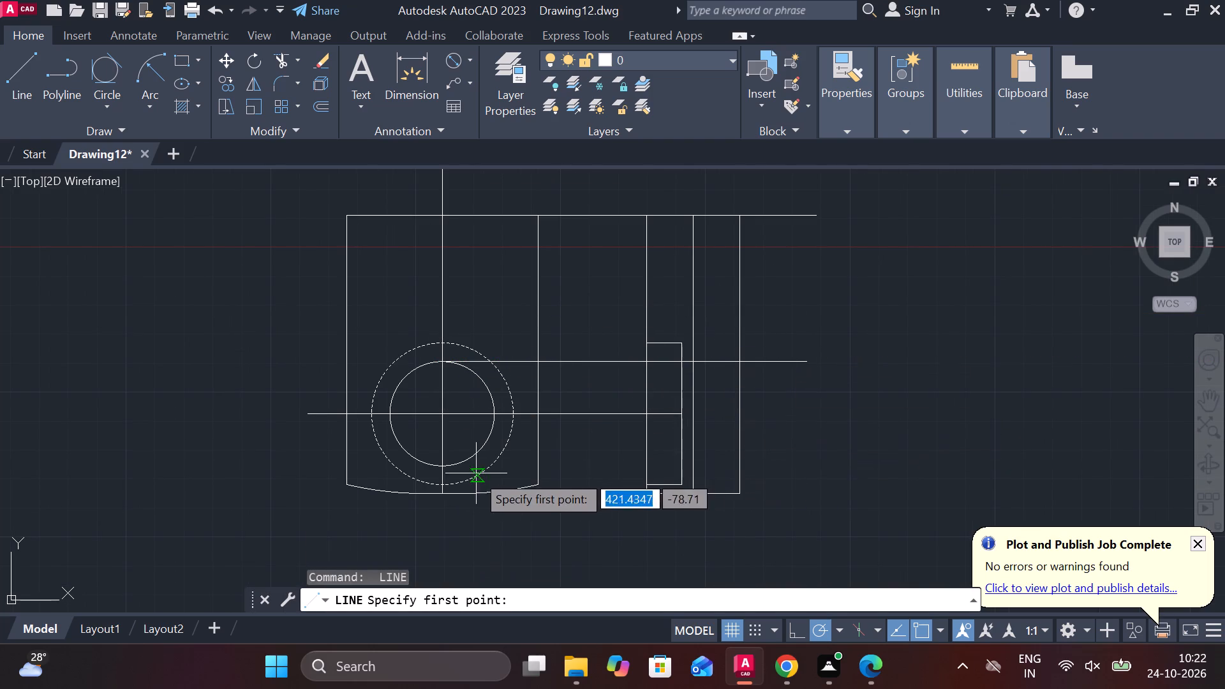
click(446, 468)
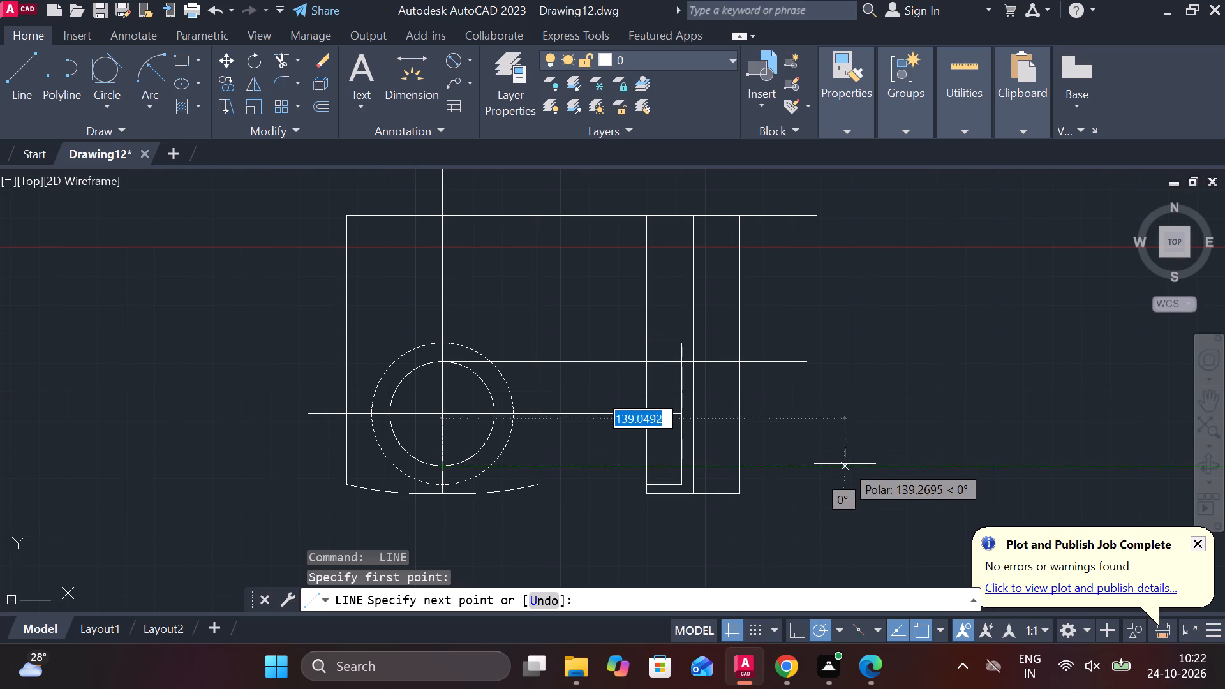
click(845, 464)
key(Escape)
Trim the two projected lines beyond the side view's right edge, and its middle vertical line between and below them.
text(TR)
key(space)
drag(755, 316, 759, 364)
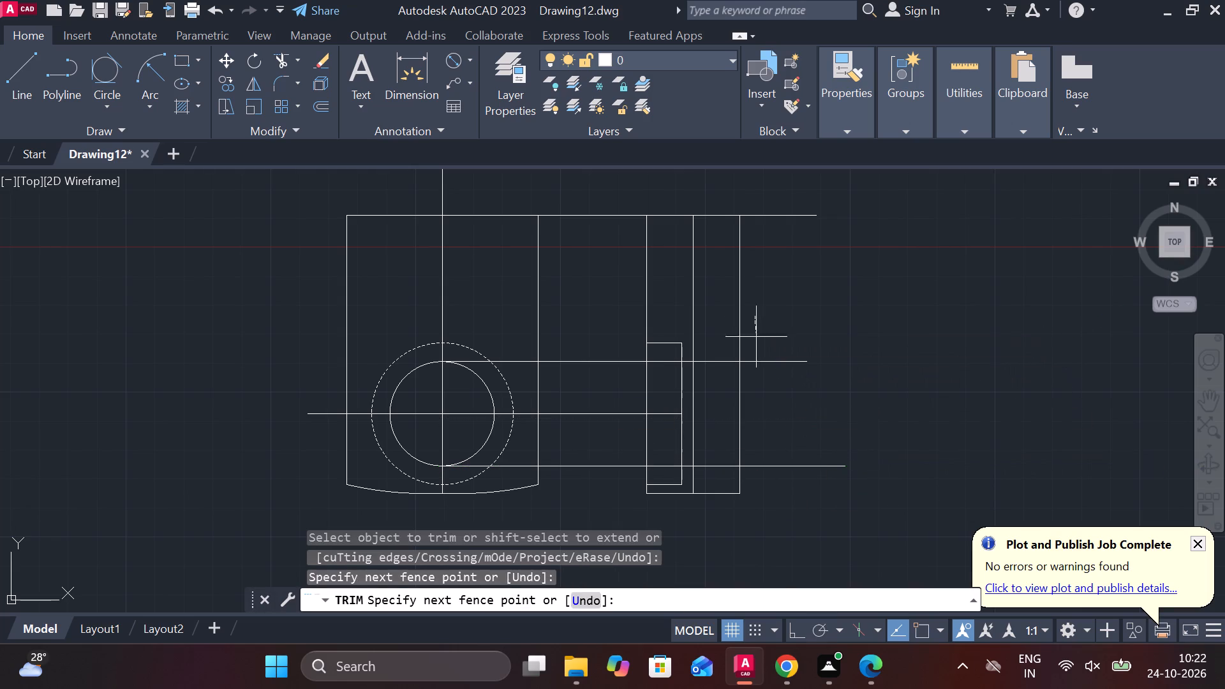
drag(759, 364, 785, 573)
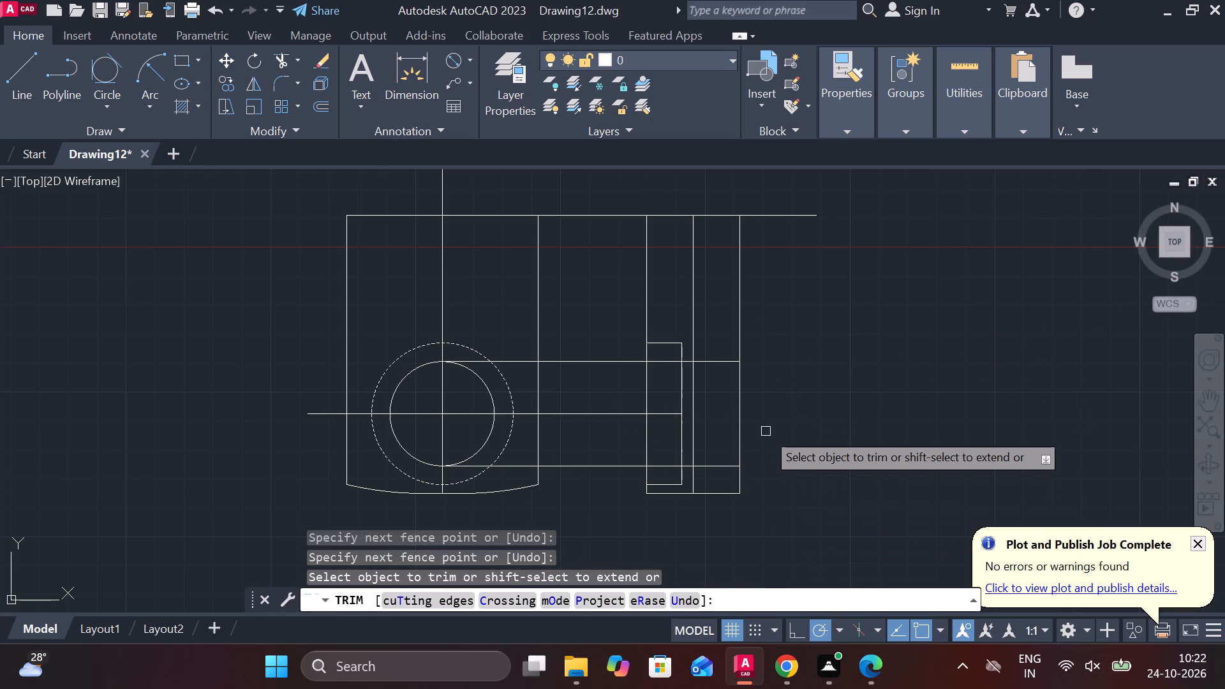
click(697, 375)
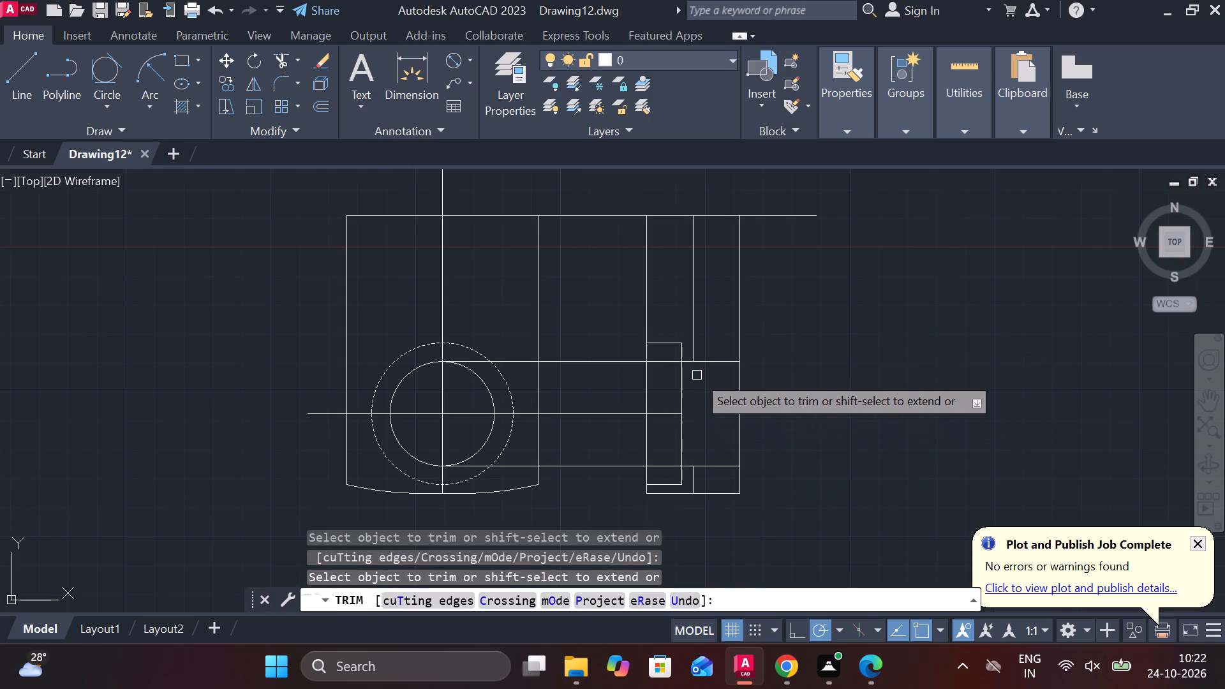
click(696, 480)
key(Escape)
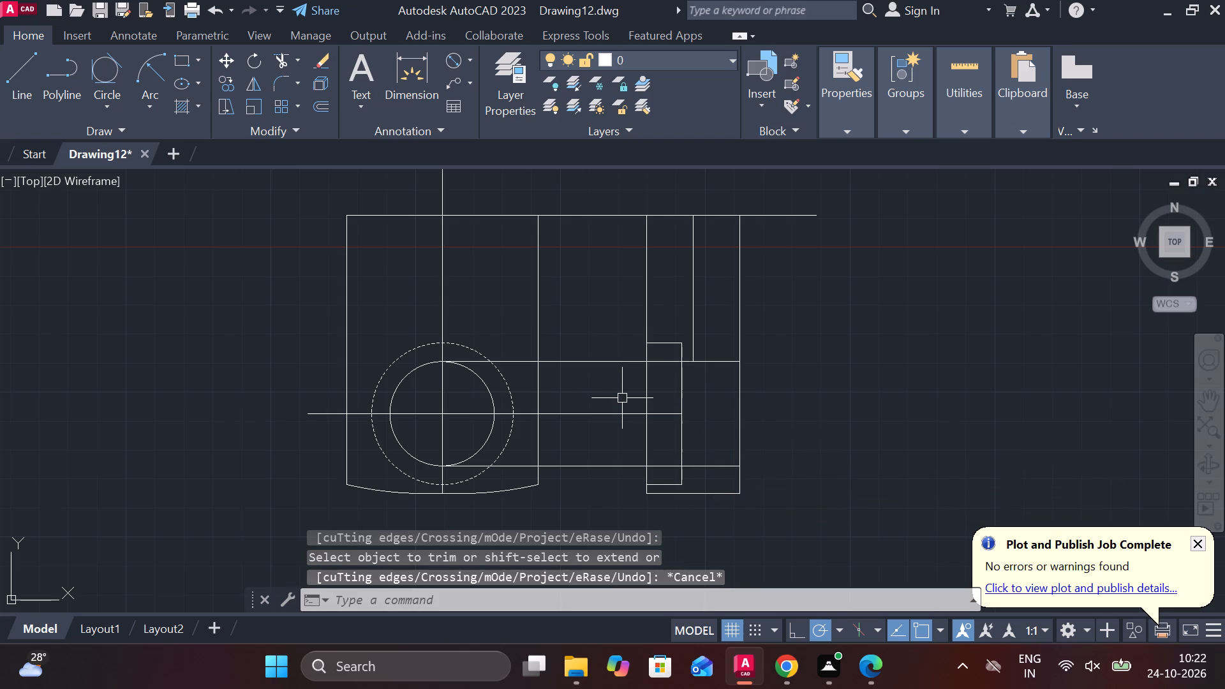
Trim the two projected lines between the views and erase their leftover pieces inside the front view.
text(TR)
key(space)
drag(609, 331, 614, 366)
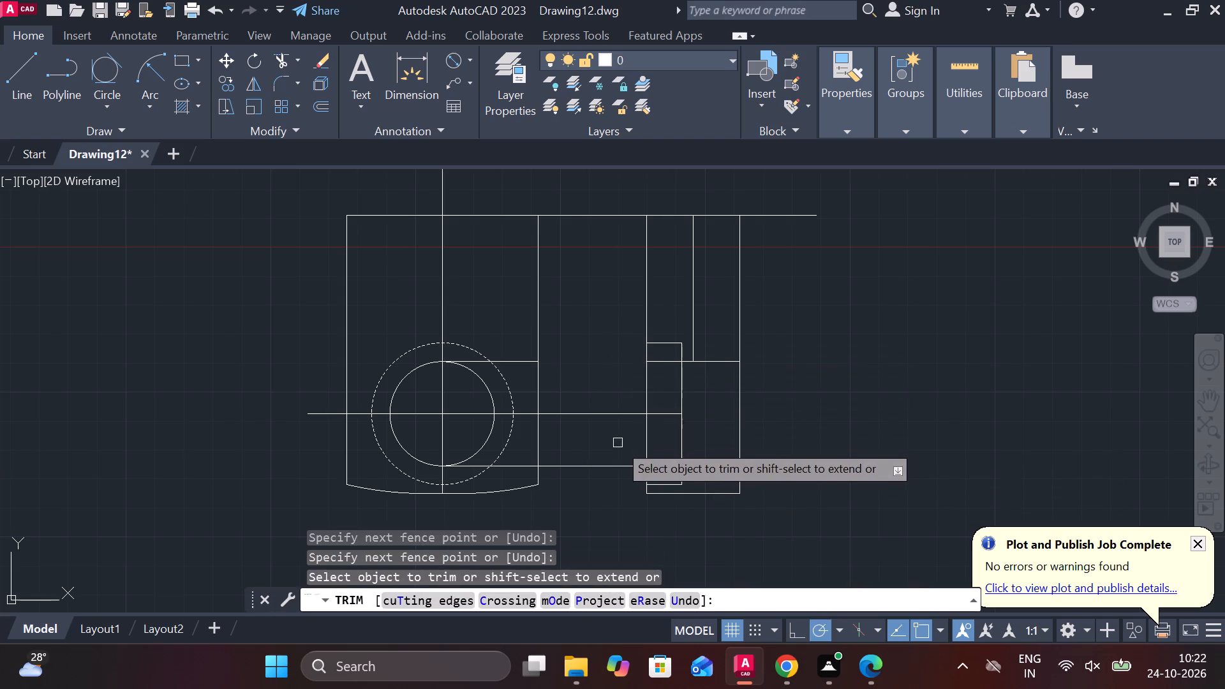
drag(618, 442, 608, 485)
key(Escape)
click(519, 468)
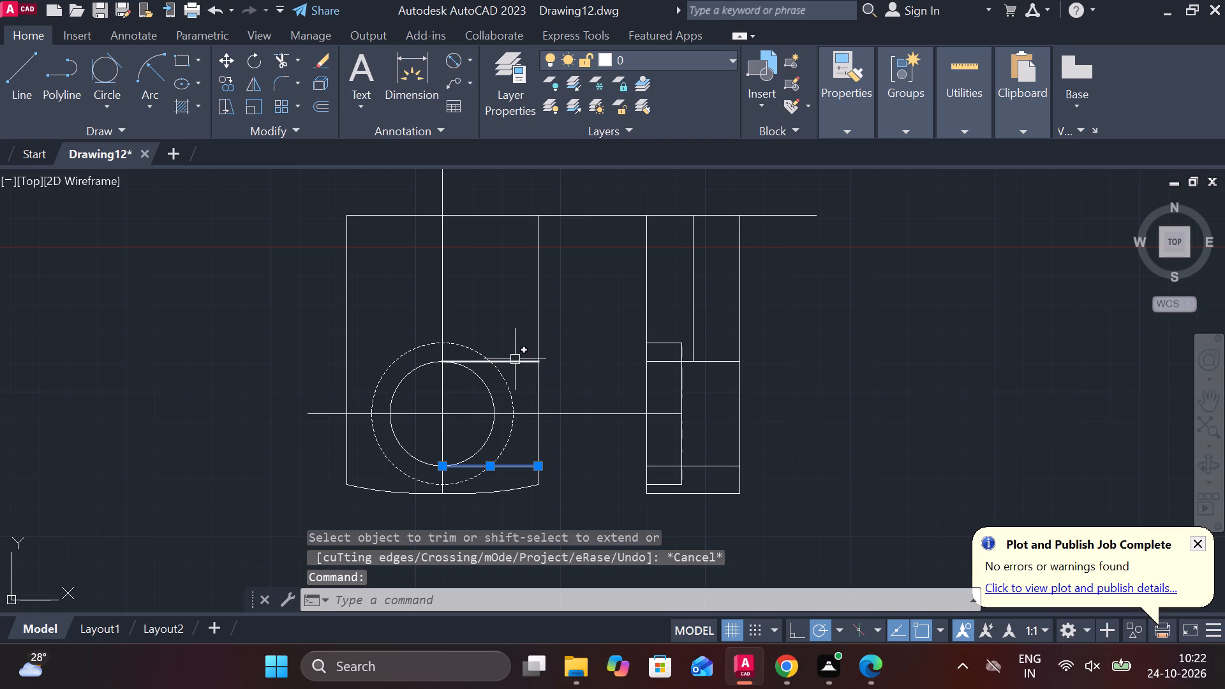
click(523, 366)
text(E)
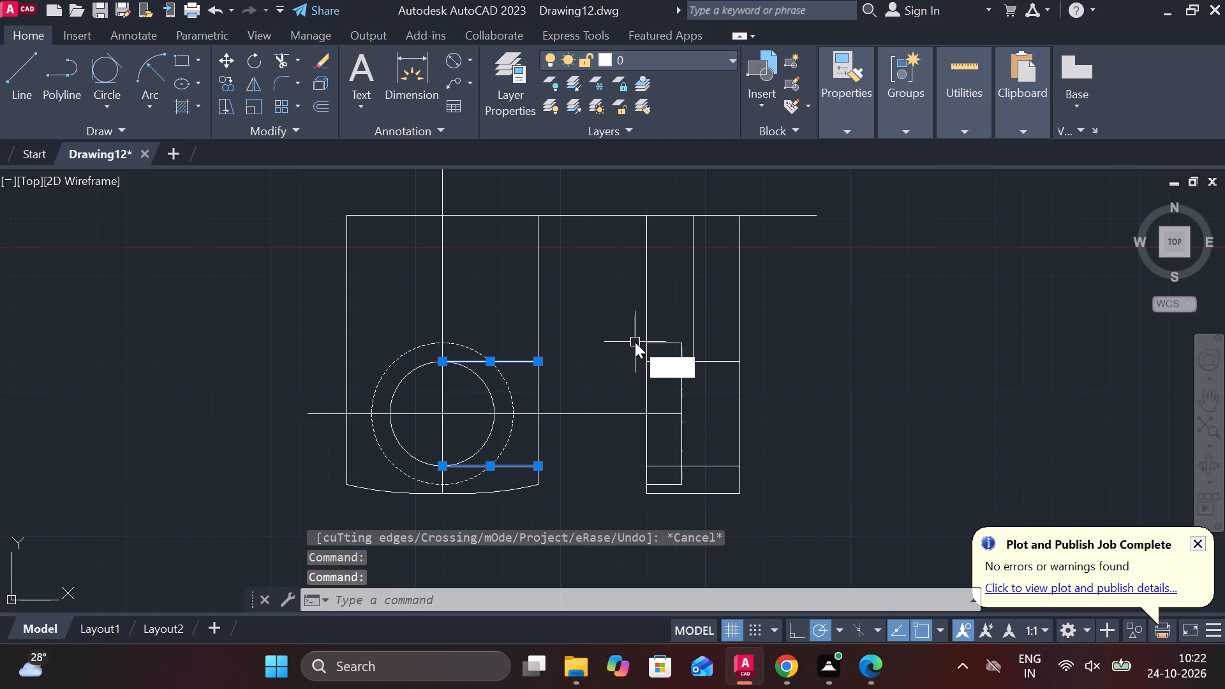
key(space)
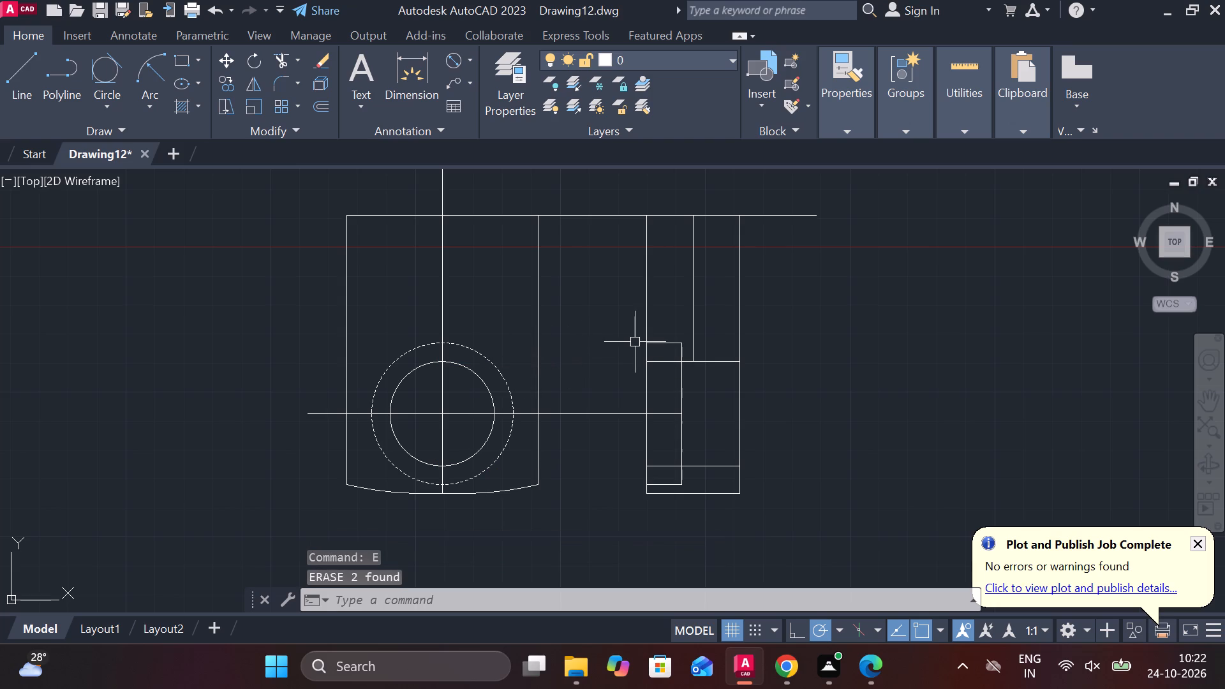
Trim the two projected hole lines where they cross the recess rectangle in the side view.
text(TR)
key(space)
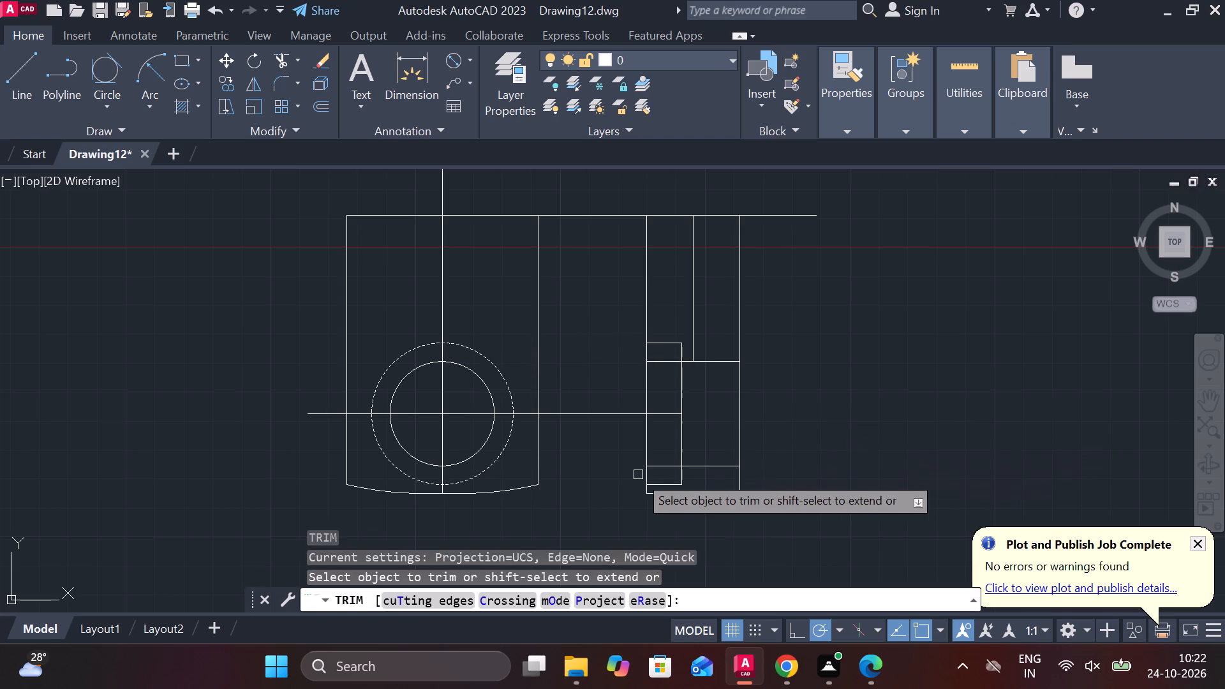
click(669, 470)
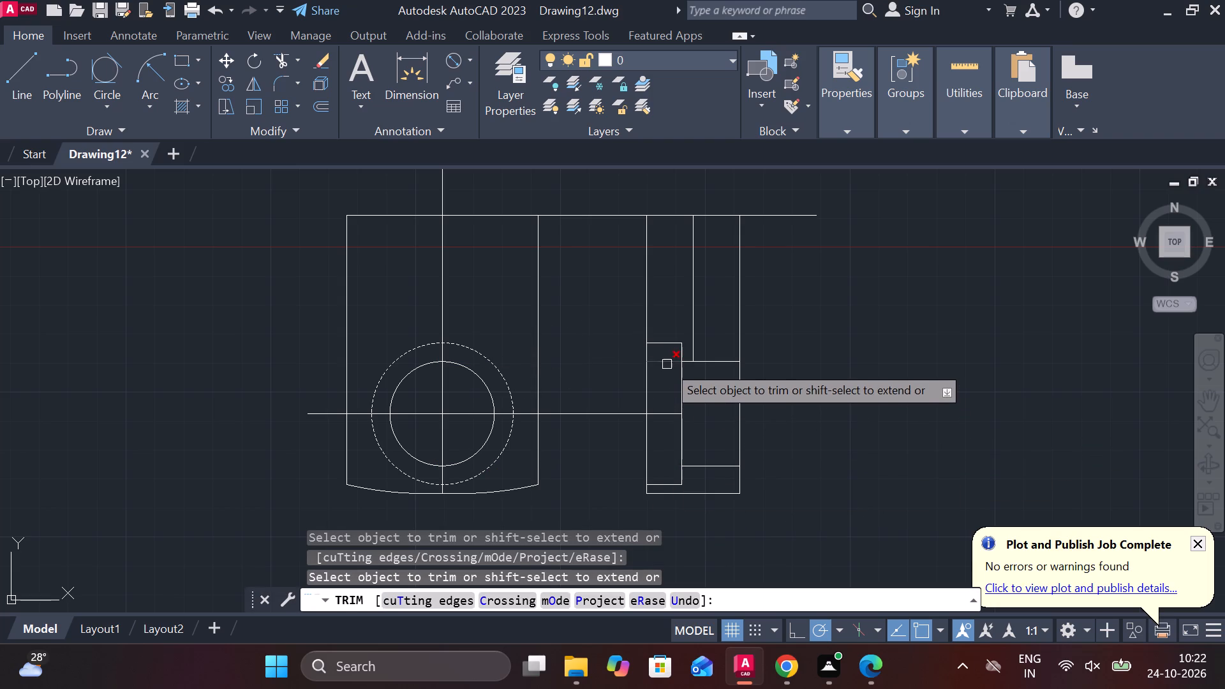
click(667, 364)
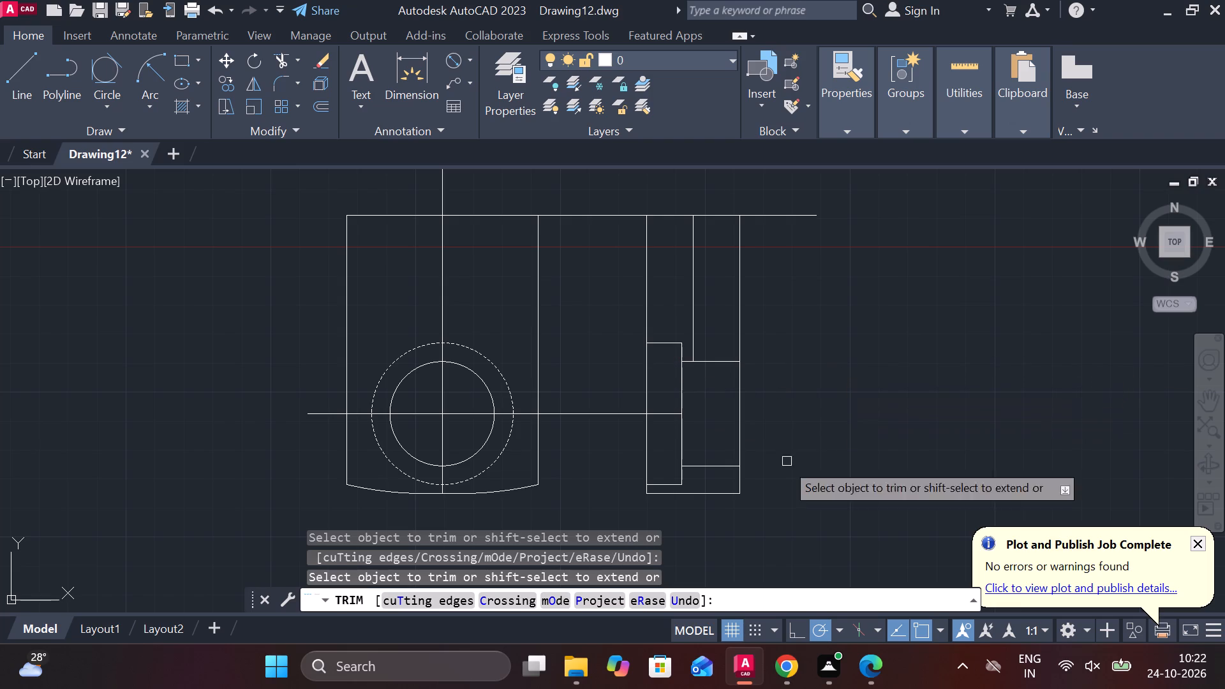
Trim the shared top line between the two views and beyond the side view's right edge.
middle_drag(825, 433, 914, 426)
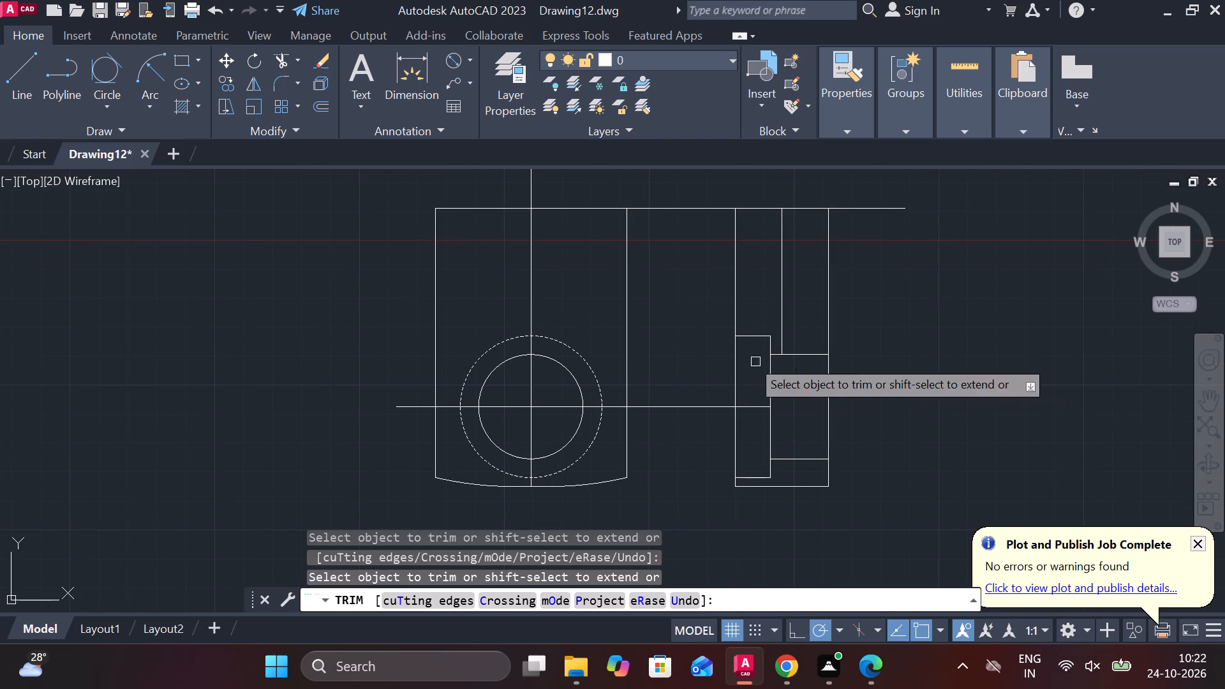
click(669, 211)
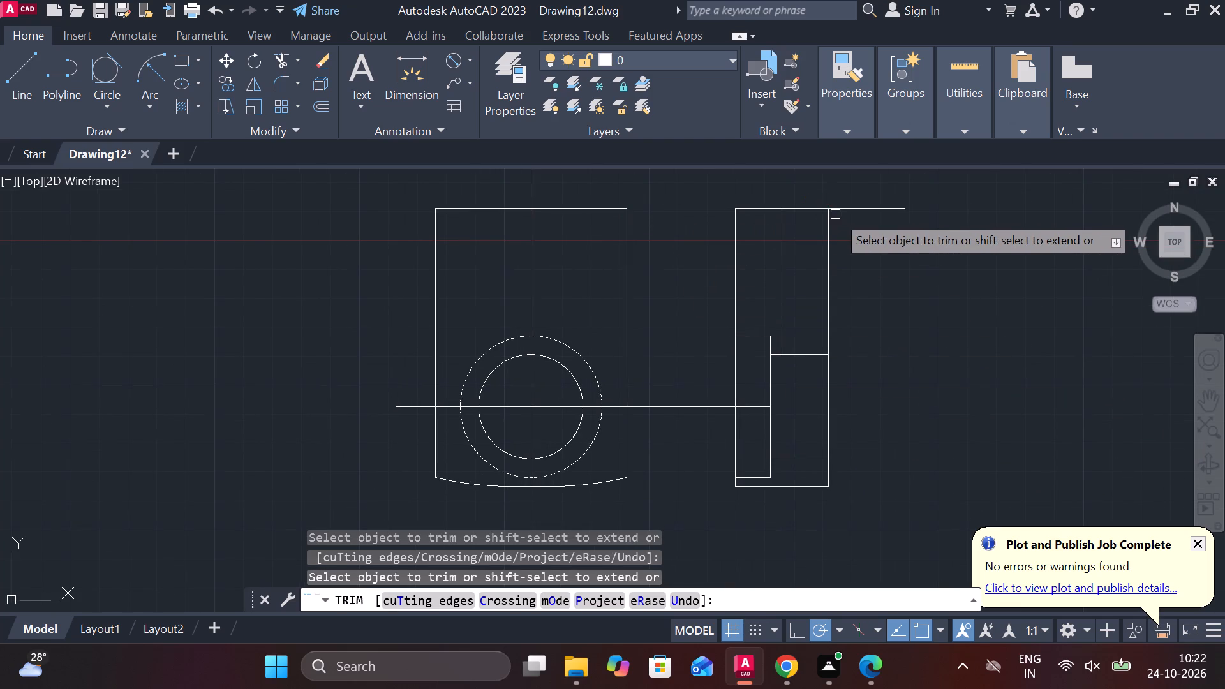
click(850, 212)
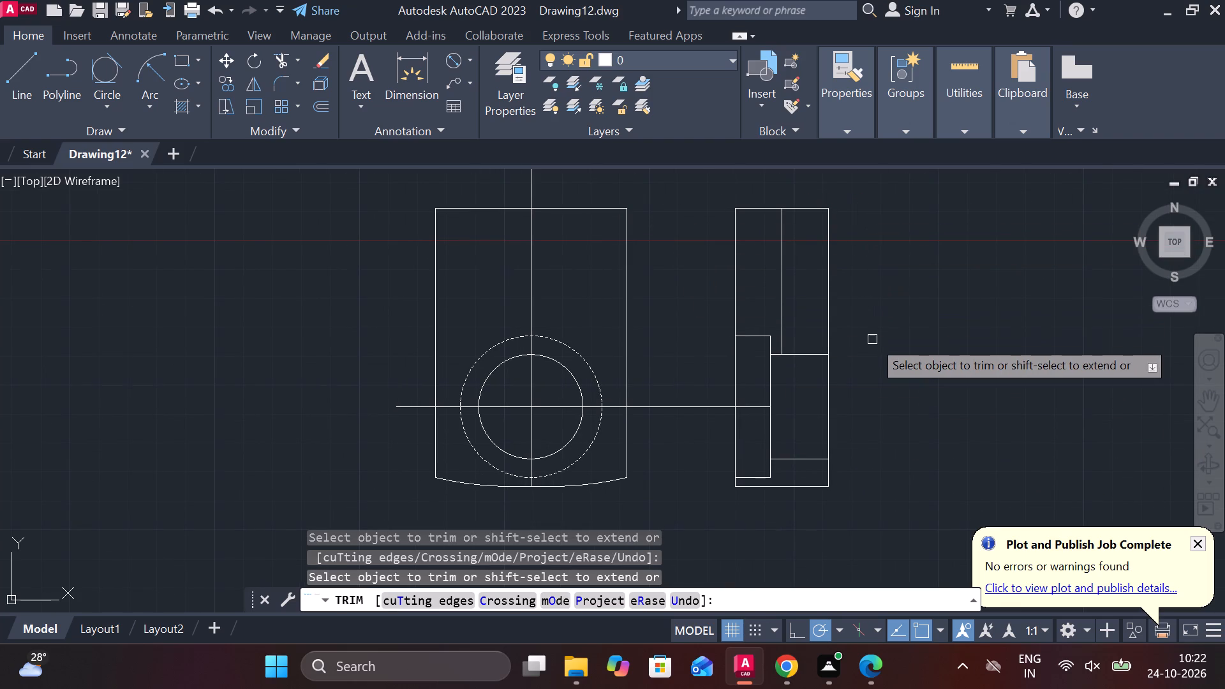
middle_drag(872, 339, 854, 322)
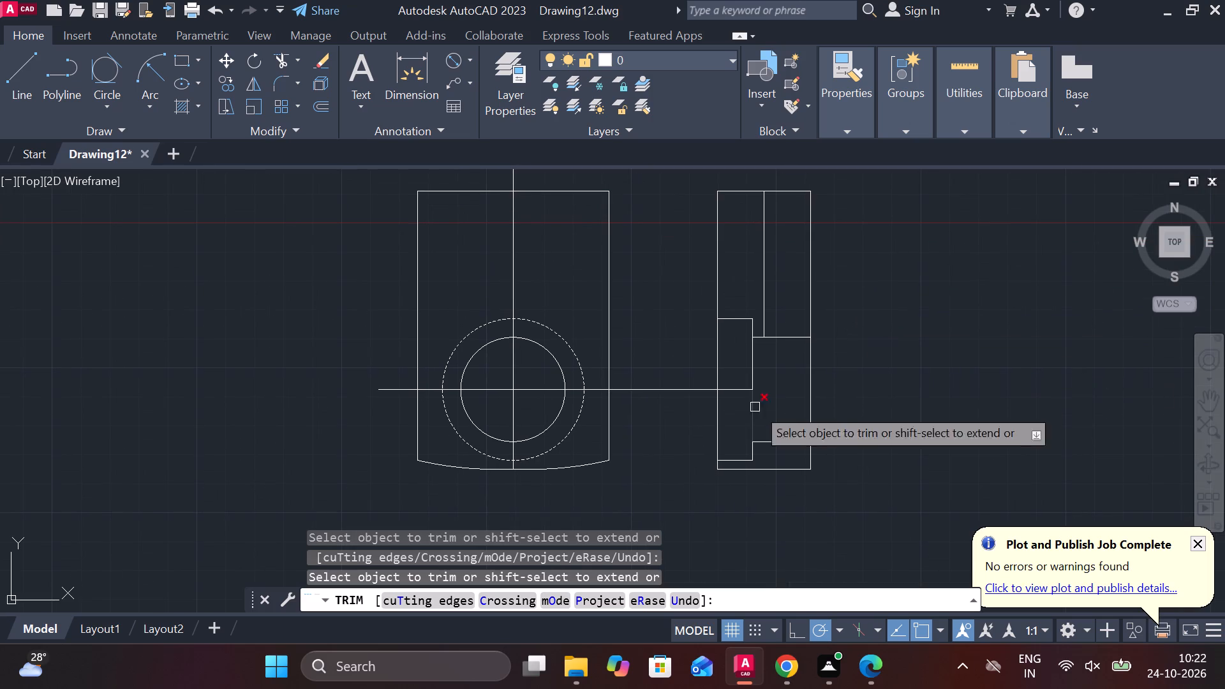
key(Escape)
Offset the horizontal centre line of the 36 diameter hole upward by 55.
click(680, 389)
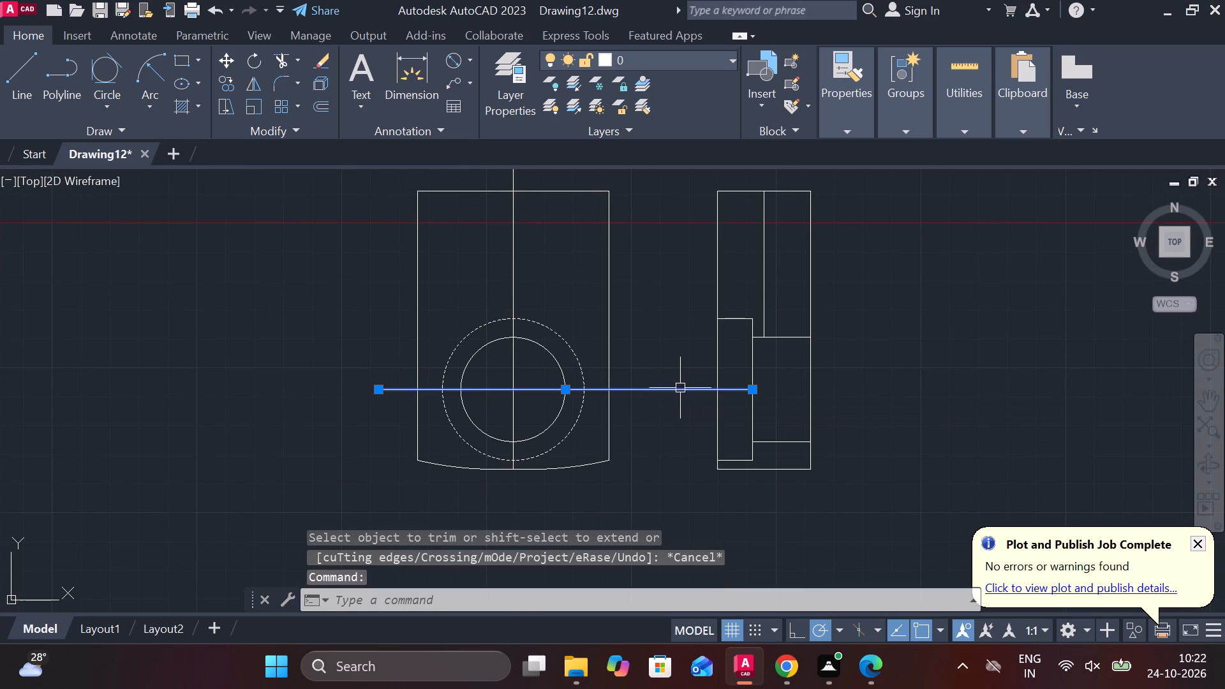
key(o)
key(Return)
key(Return)
text(55)
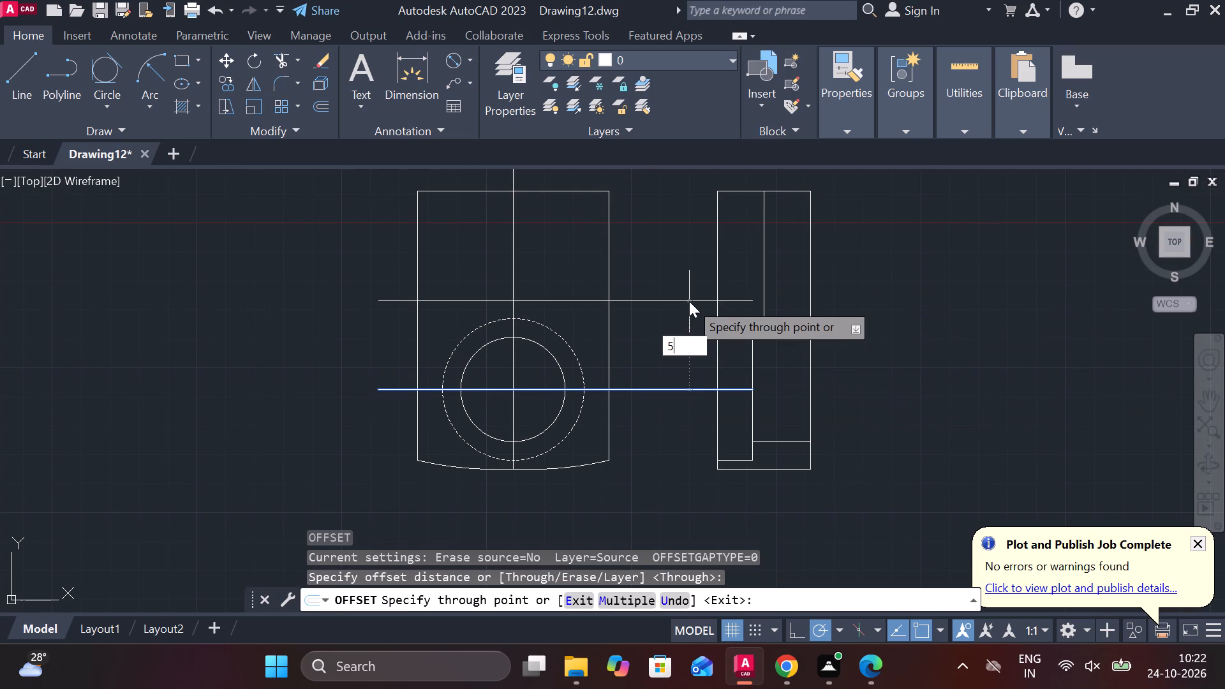
key(Return)
key(Escape)
Lengthen the offset line's right end horizontally past the side view's right edge.
click(739, 226)
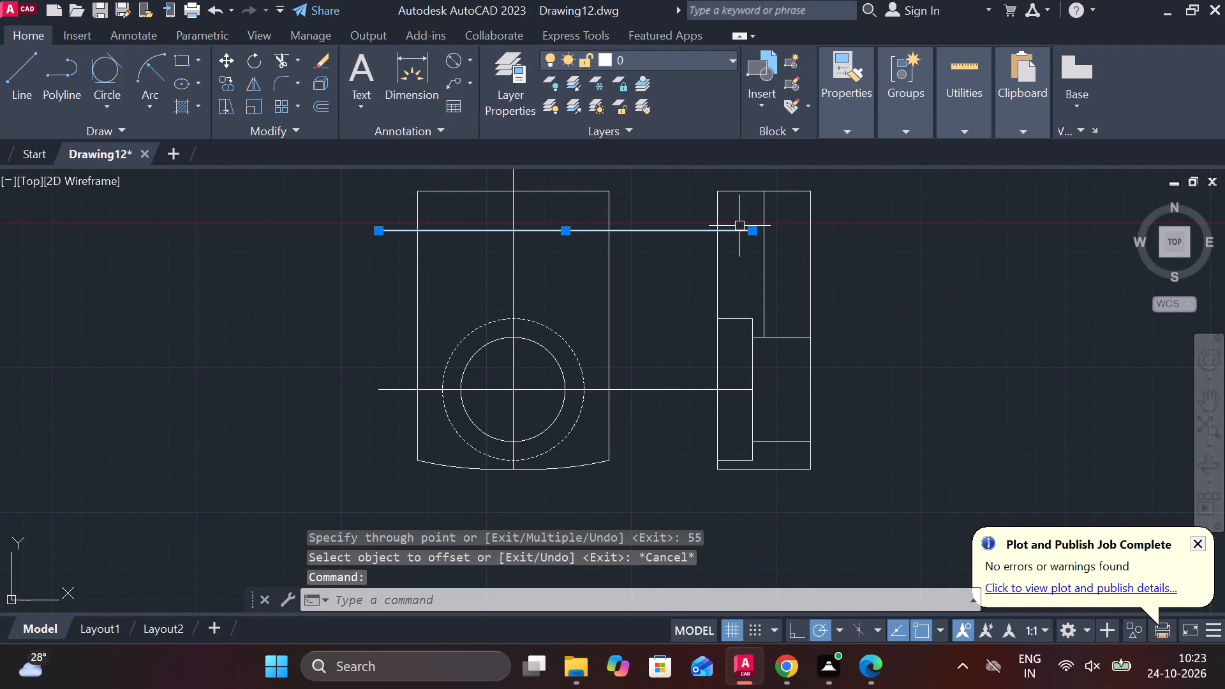
click(750, 232)
key(Escape)
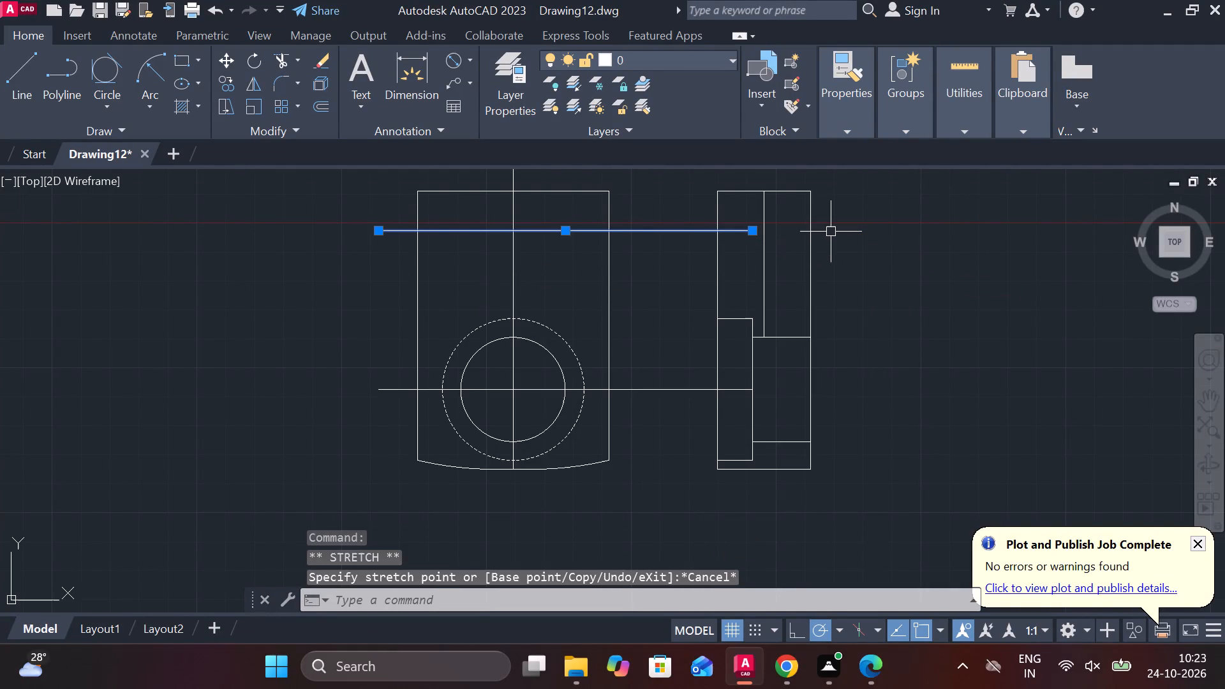
click(807, 274)
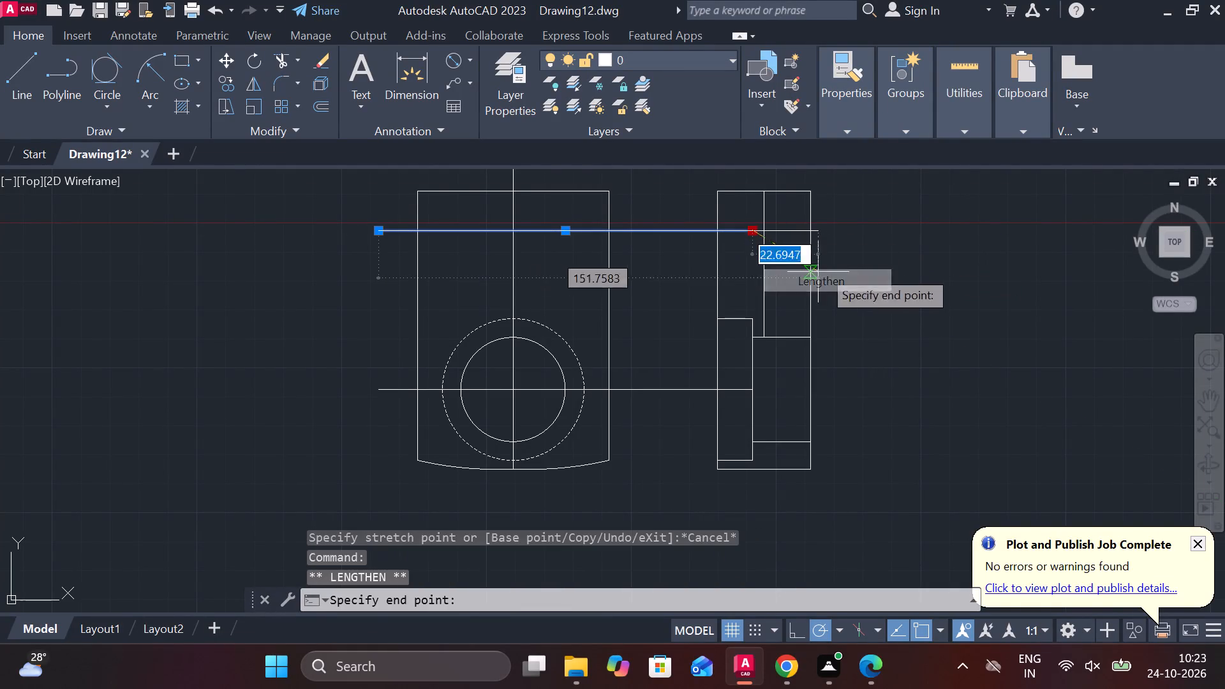
click(856, 264)
key(Escape)
Draw a 13 diameter circle where the offset line crosses the side view's middle vertical line.
text(C)
key(space)
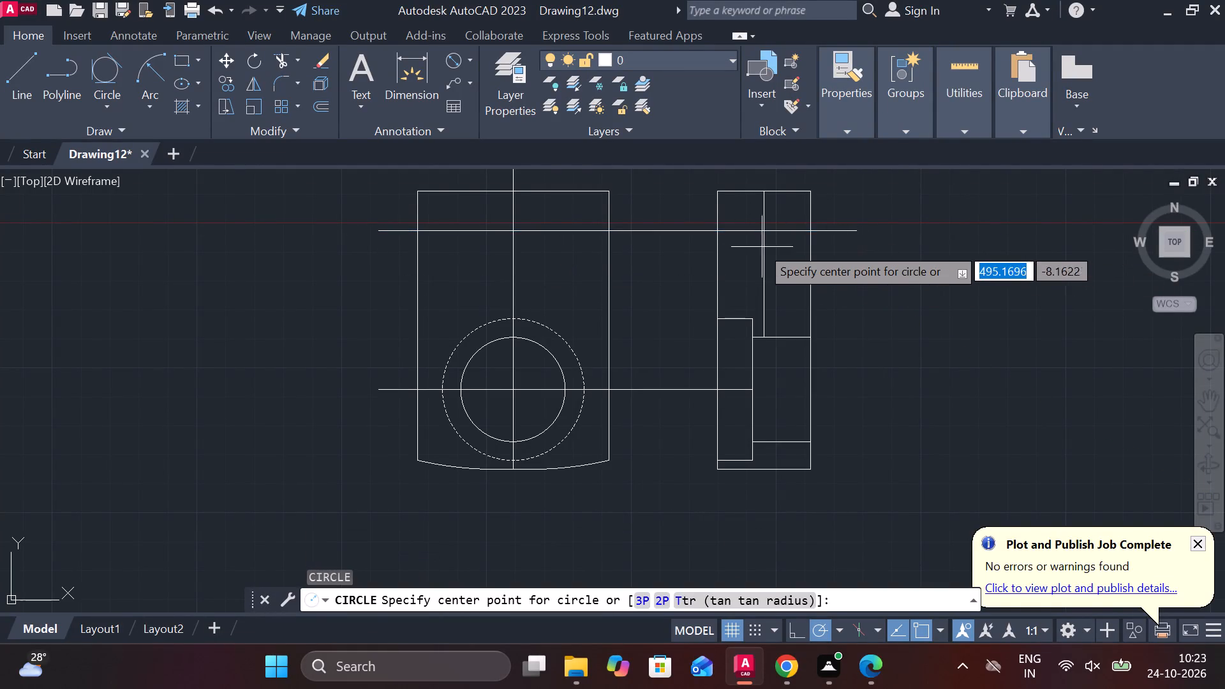
click(759, 236)
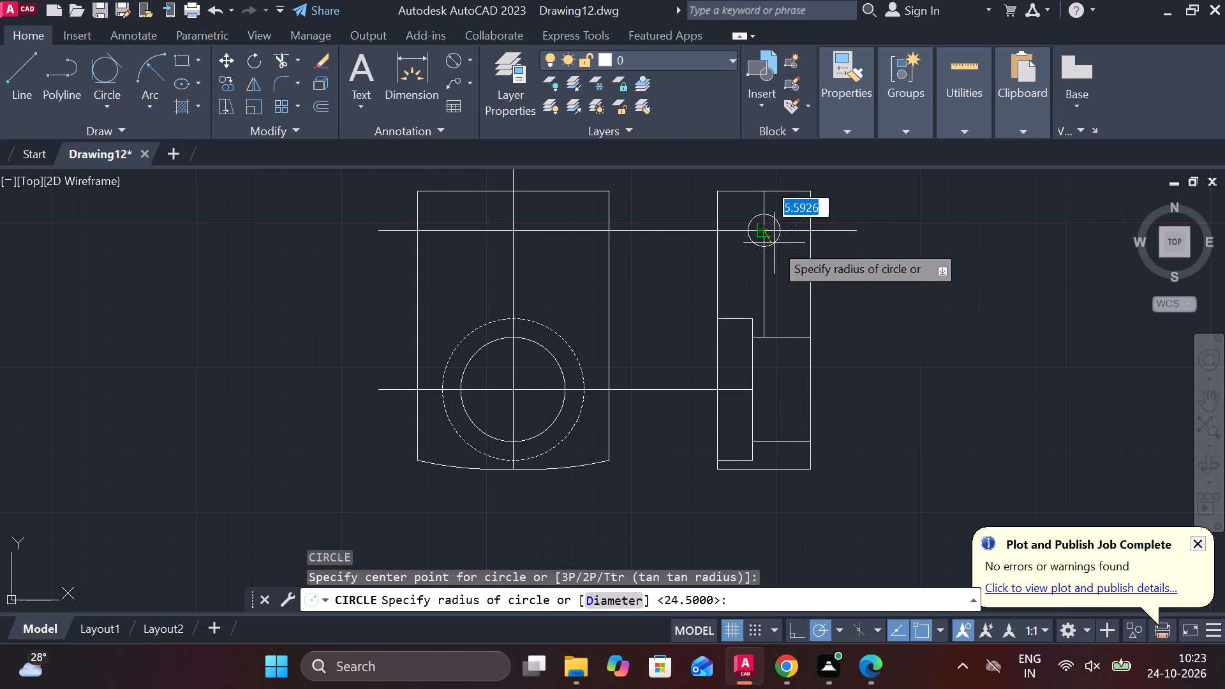
text(D)
key(space)
text(13)
key(space)
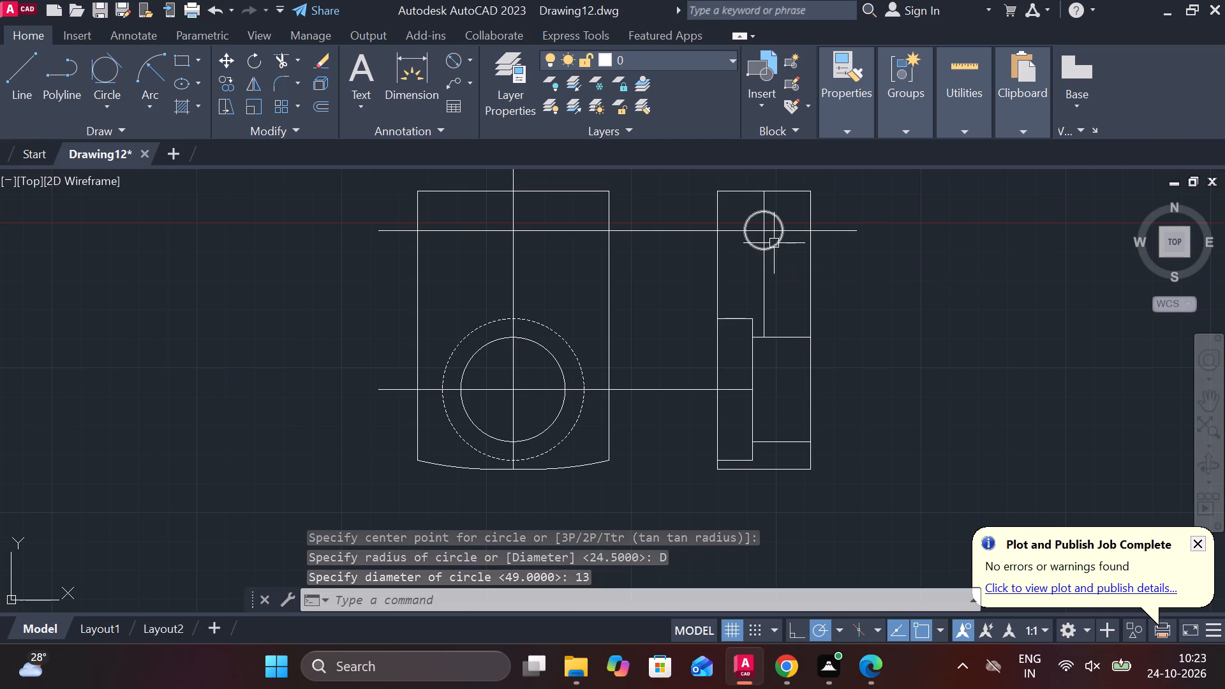
Trim the offset line between the two views and outside the front view's left edge.
text(TR)
key(space)
drag(647, 212, 648, 272)
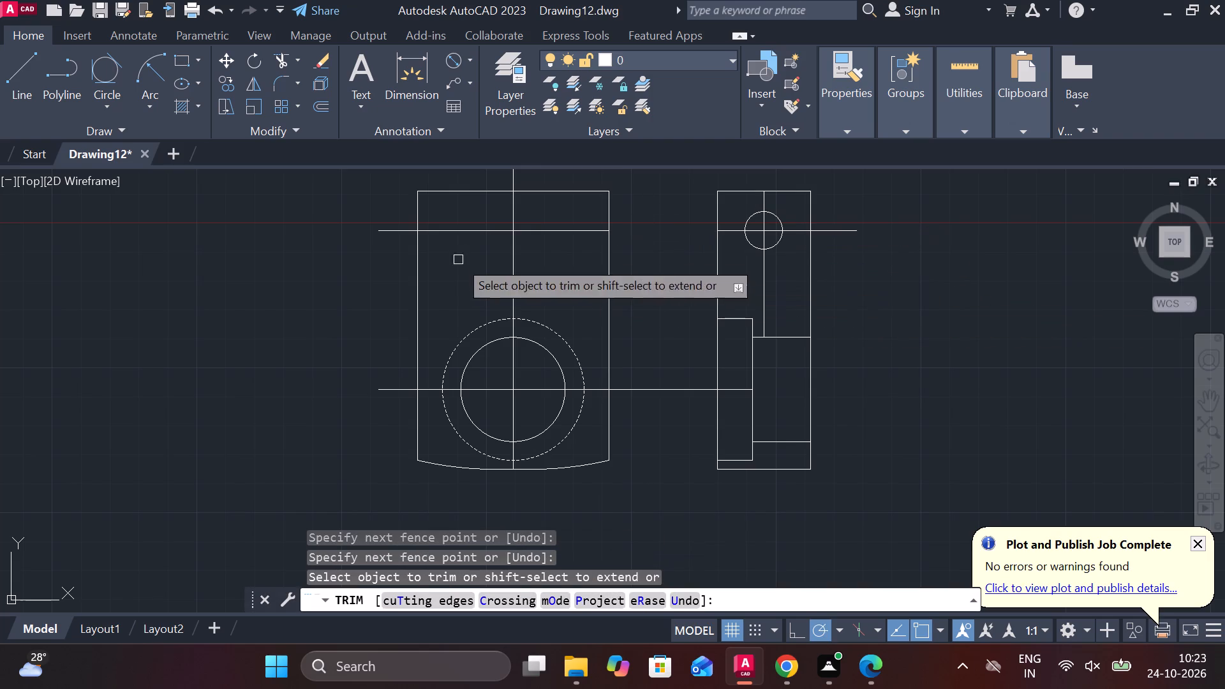
drag(396, 193, 396, 253)
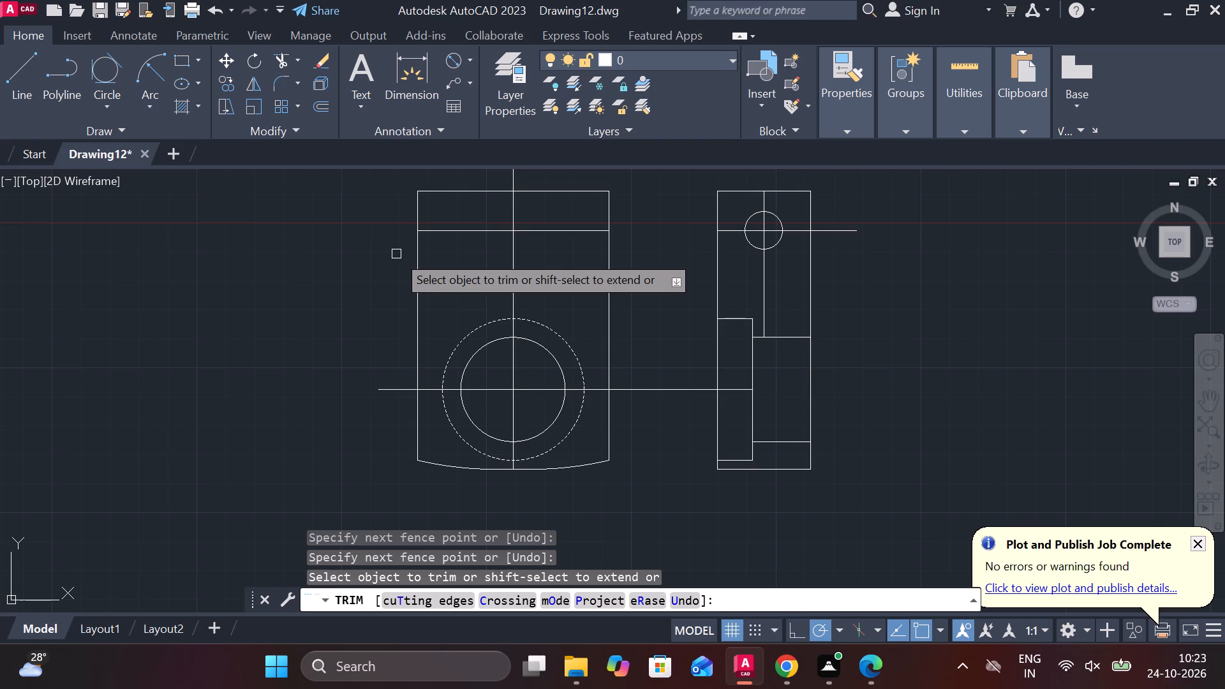
key(Escape)
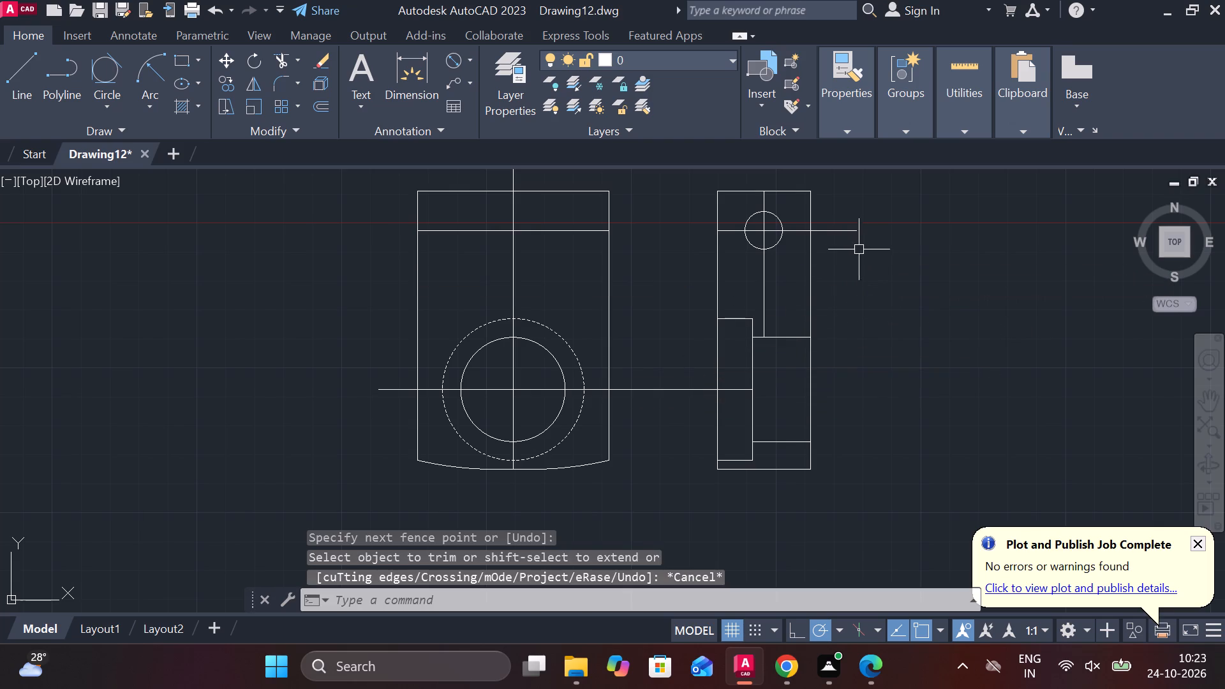
Erase the remaining offset line segment running through the 13 diameter circle in the side view.
click(854, 230)
key(9)
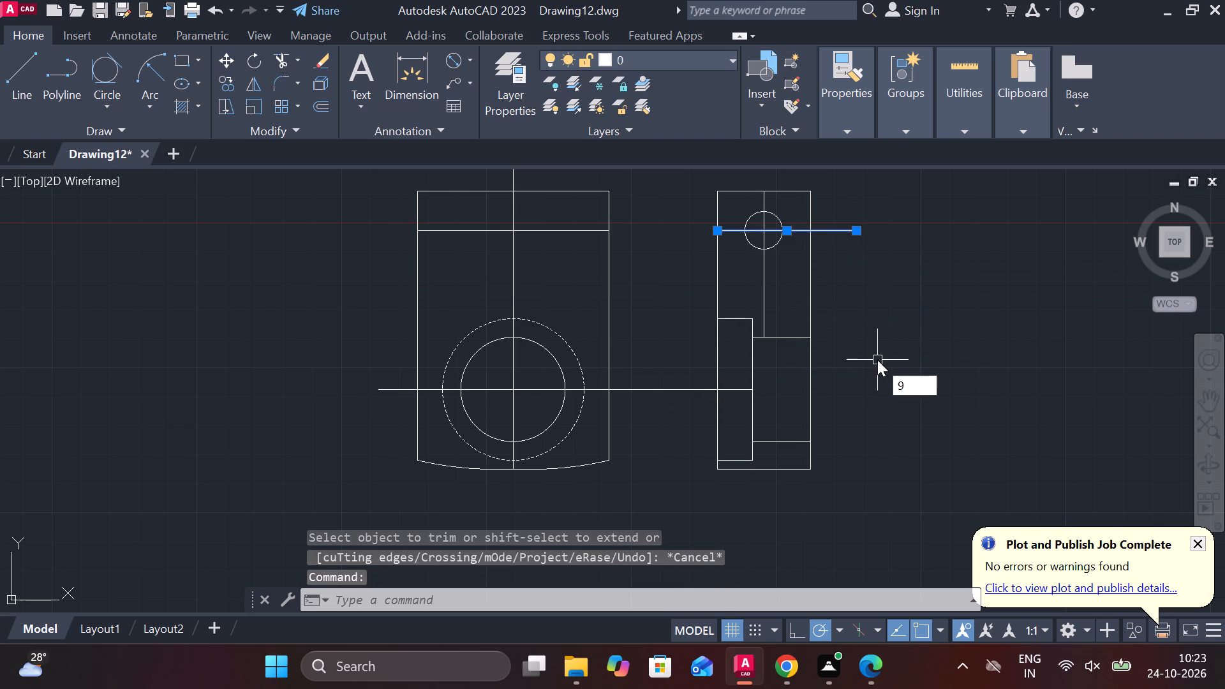
key(BackSpace)
key(Escape)
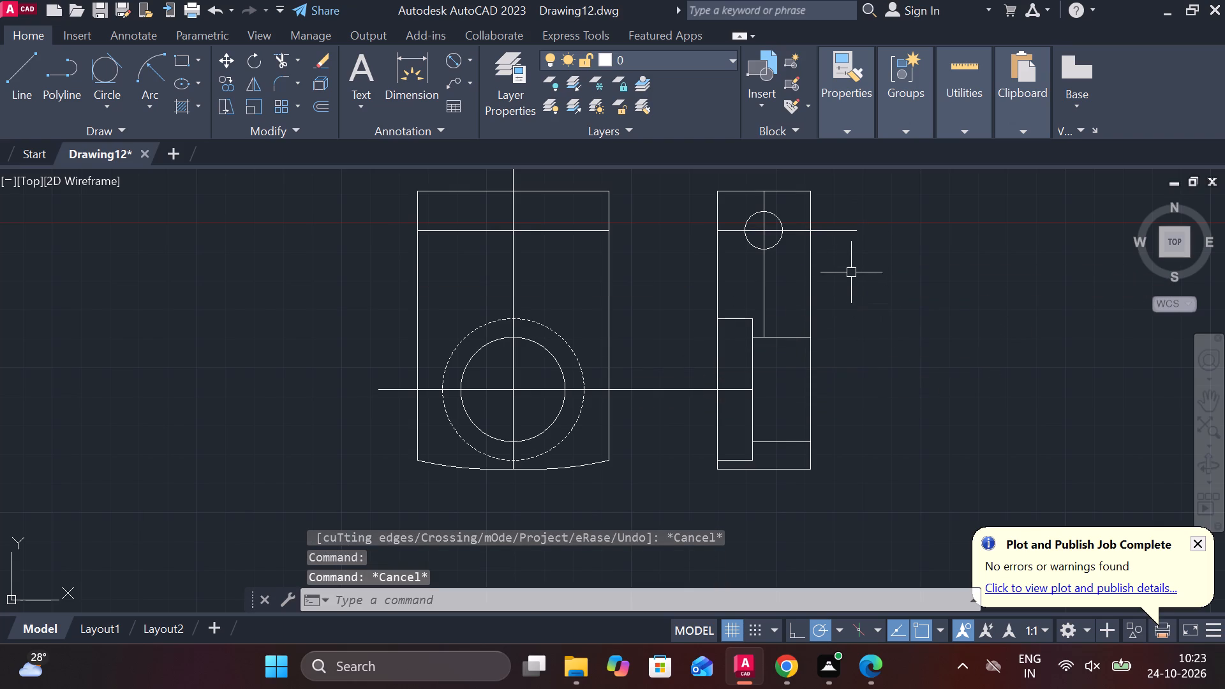
click(841, 231)
text(E 9)
key(Return)
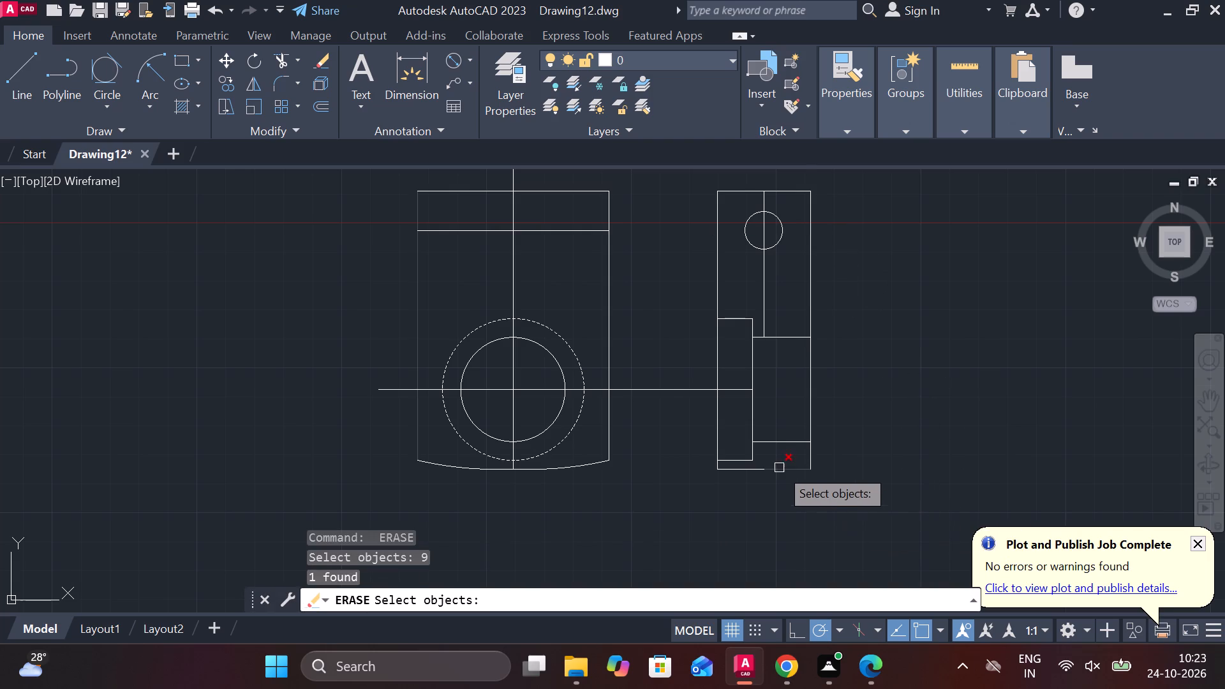
scroll(779, 468, down, 1)
key(Escape)
key(Escape)
scroll(732, 294, up, 1)
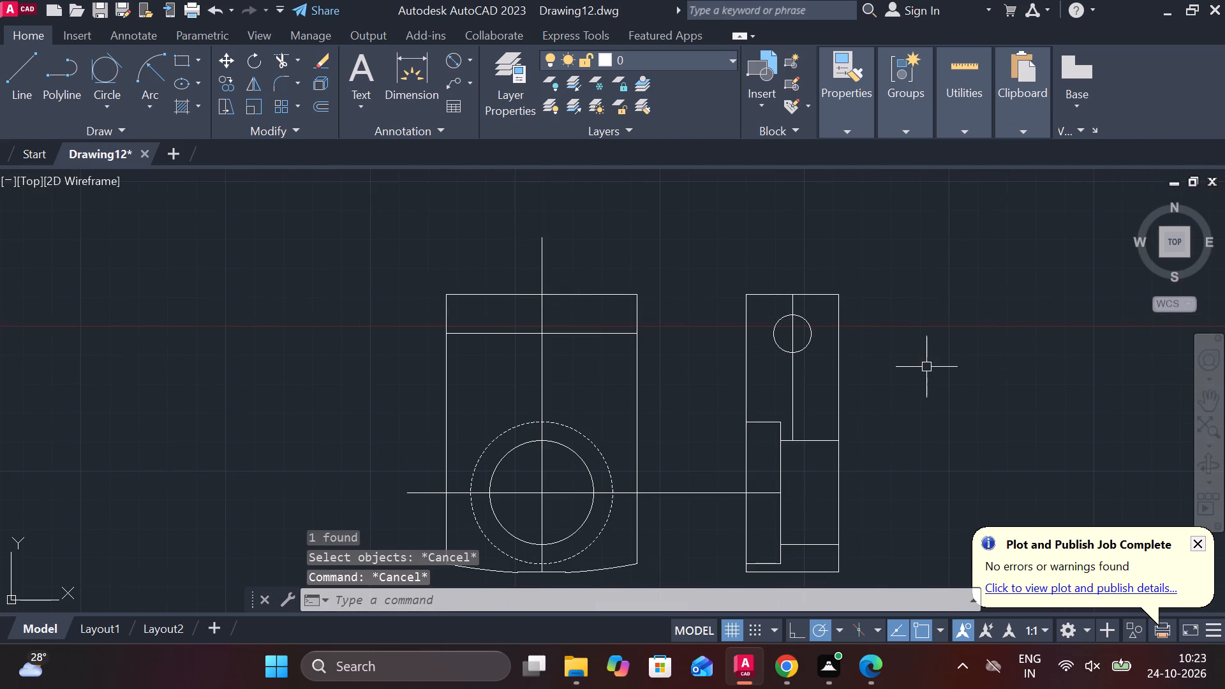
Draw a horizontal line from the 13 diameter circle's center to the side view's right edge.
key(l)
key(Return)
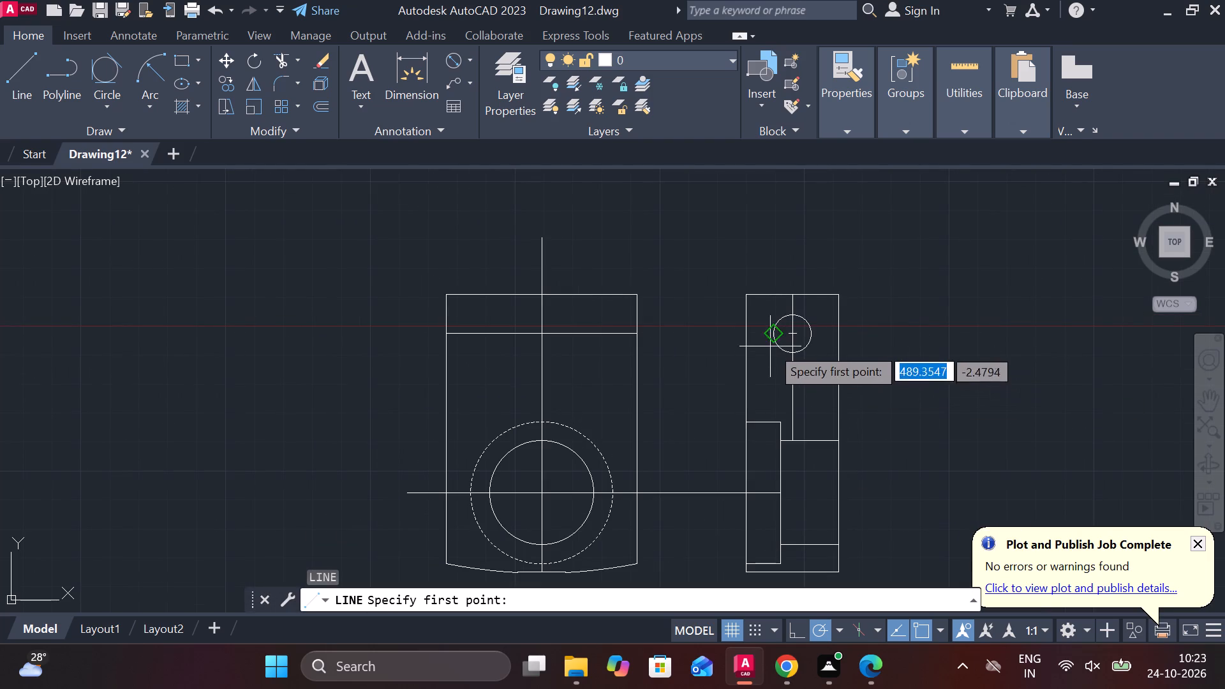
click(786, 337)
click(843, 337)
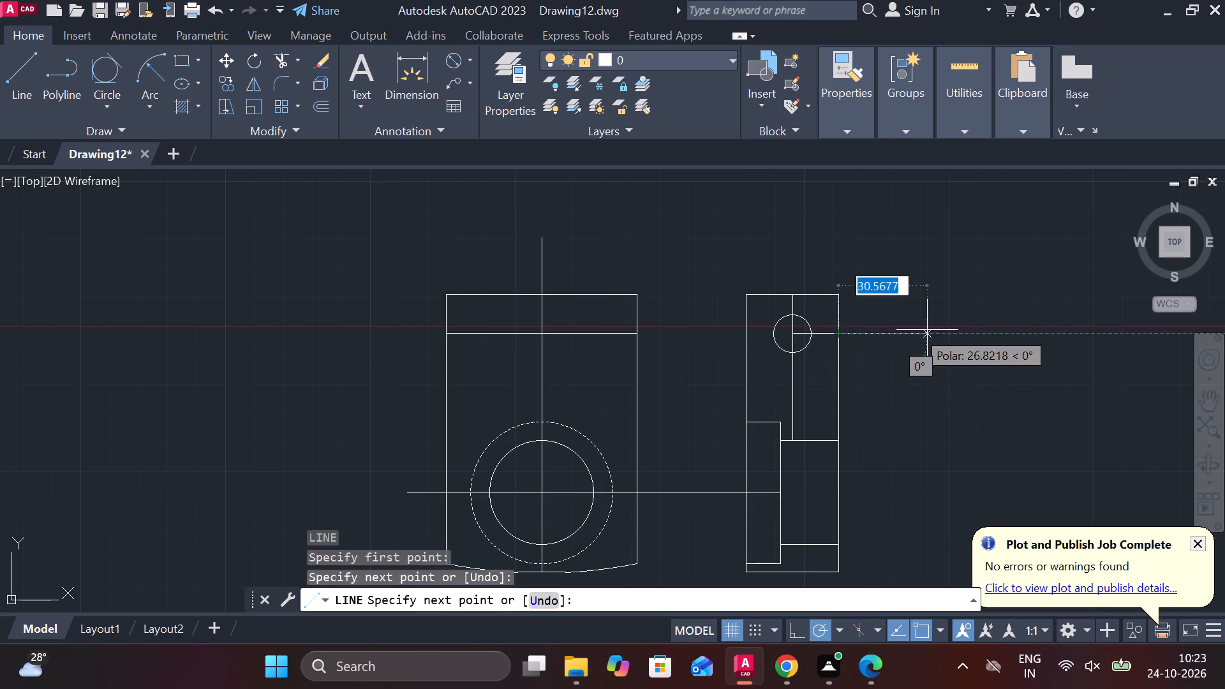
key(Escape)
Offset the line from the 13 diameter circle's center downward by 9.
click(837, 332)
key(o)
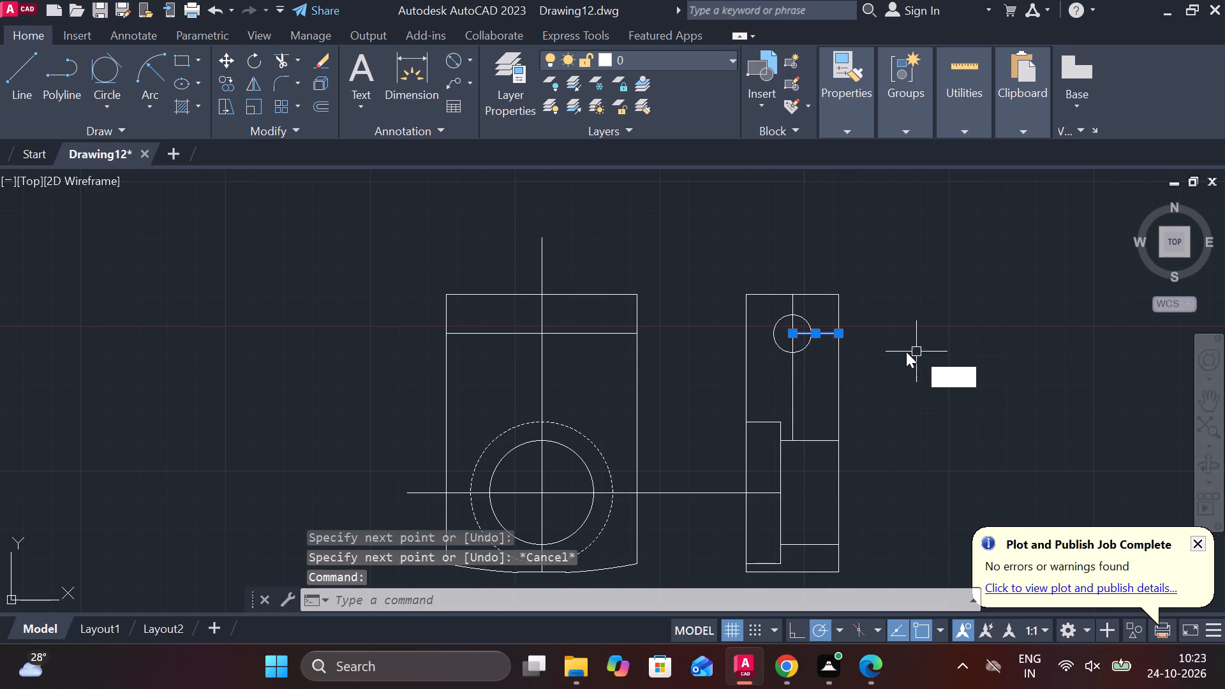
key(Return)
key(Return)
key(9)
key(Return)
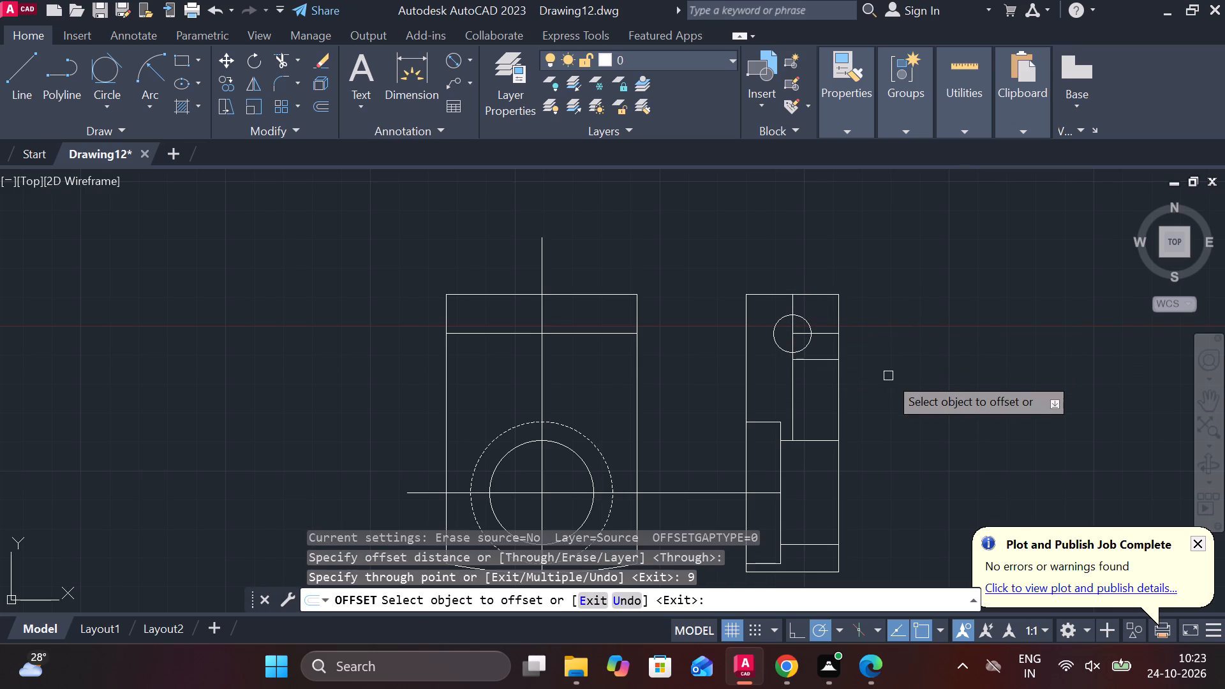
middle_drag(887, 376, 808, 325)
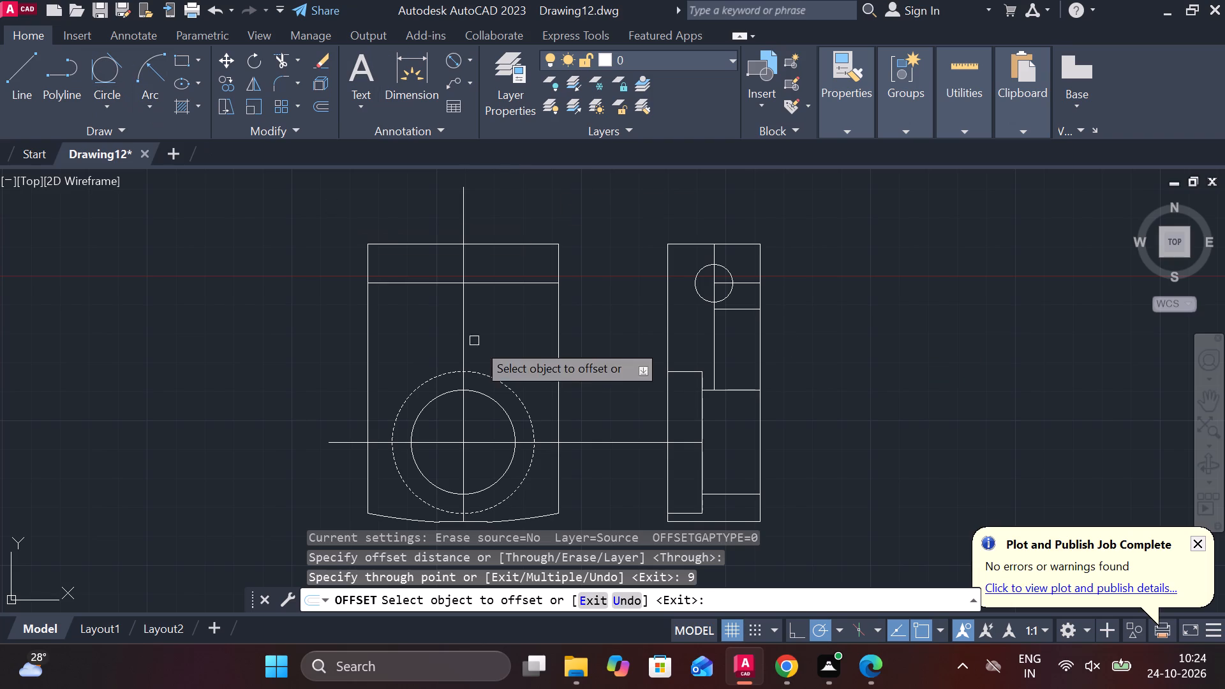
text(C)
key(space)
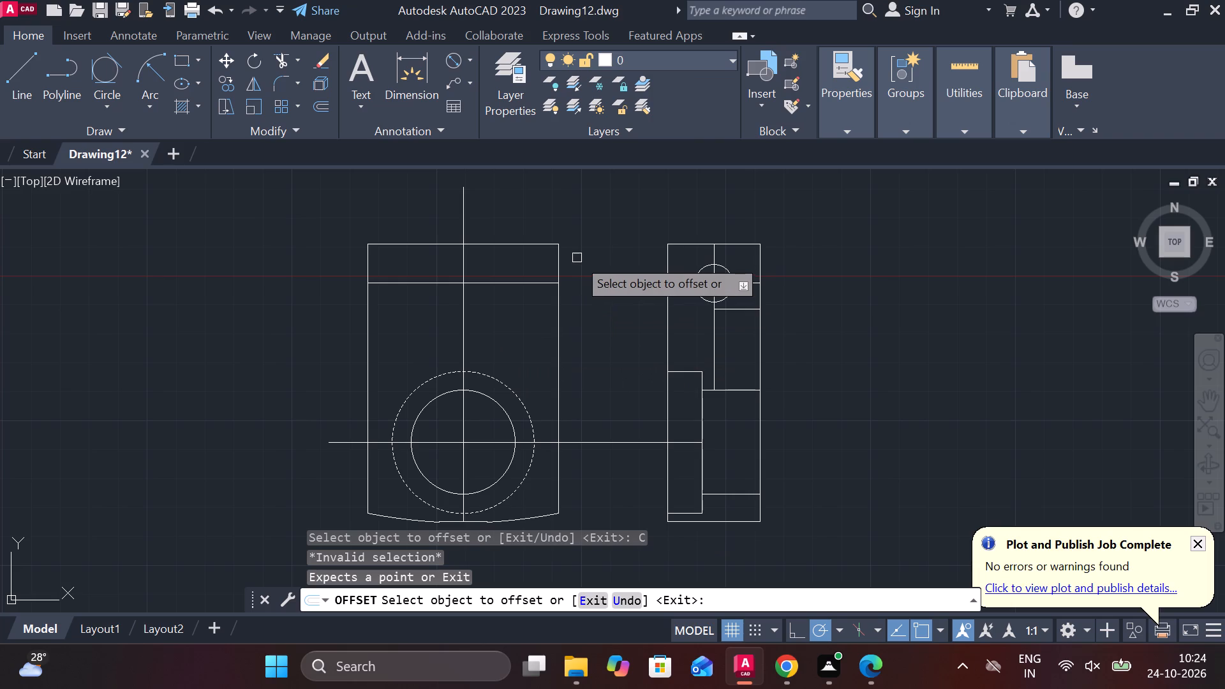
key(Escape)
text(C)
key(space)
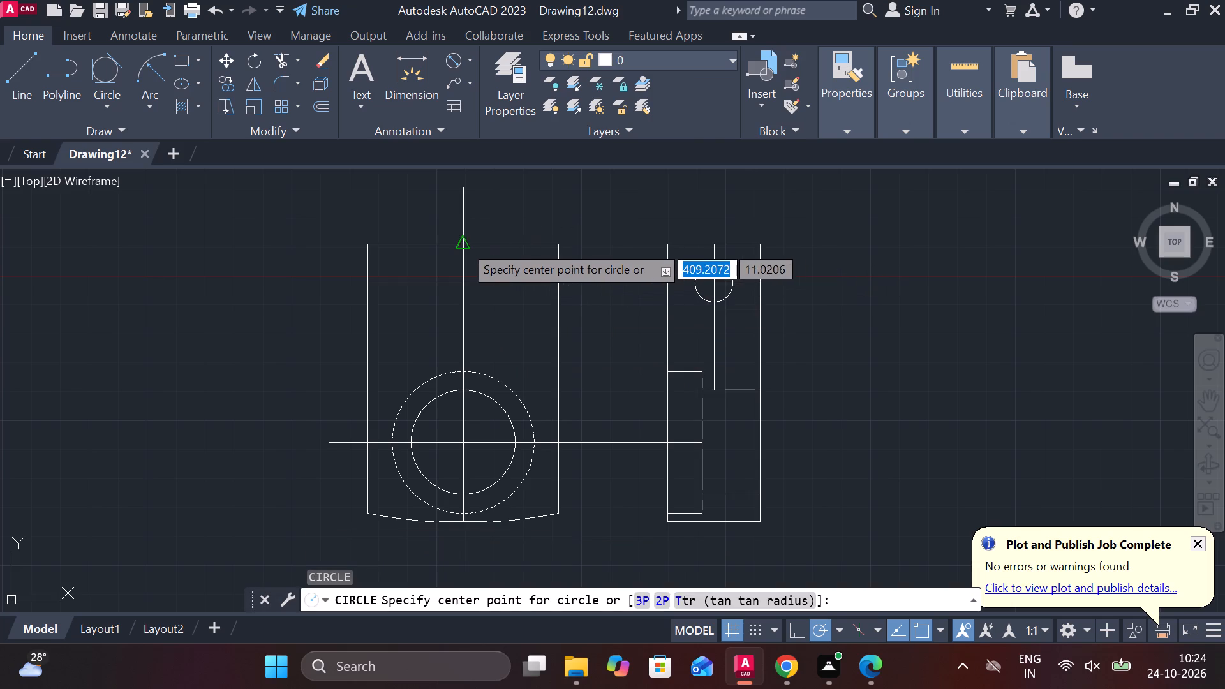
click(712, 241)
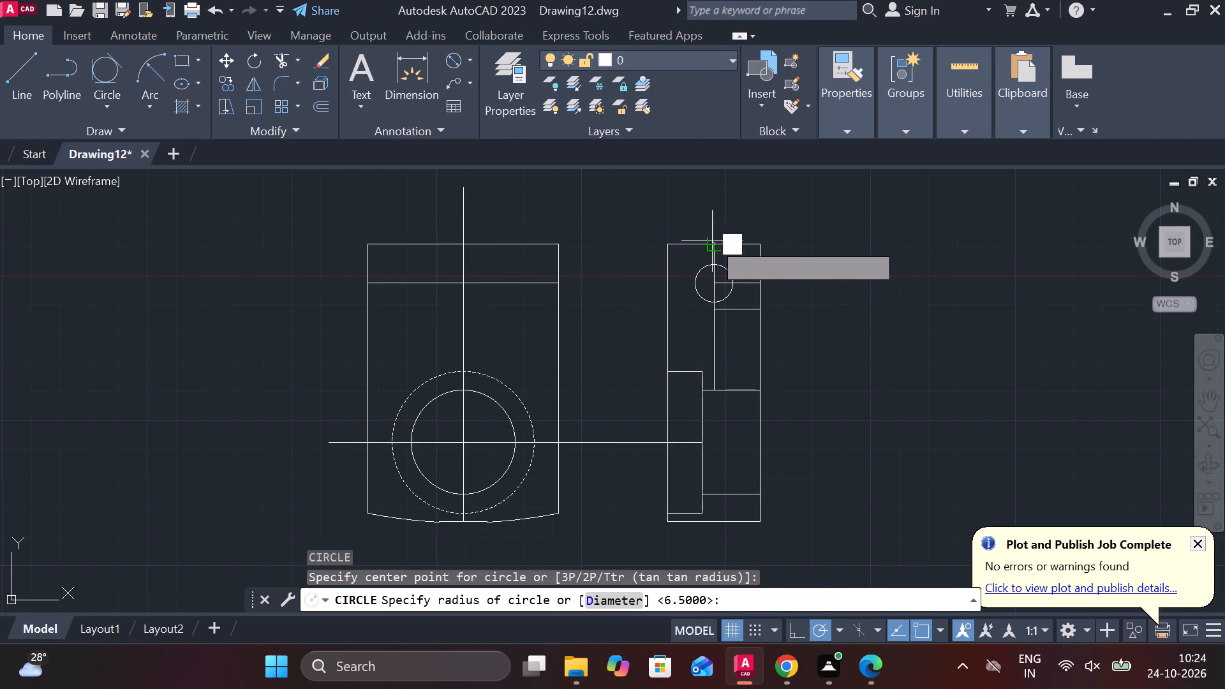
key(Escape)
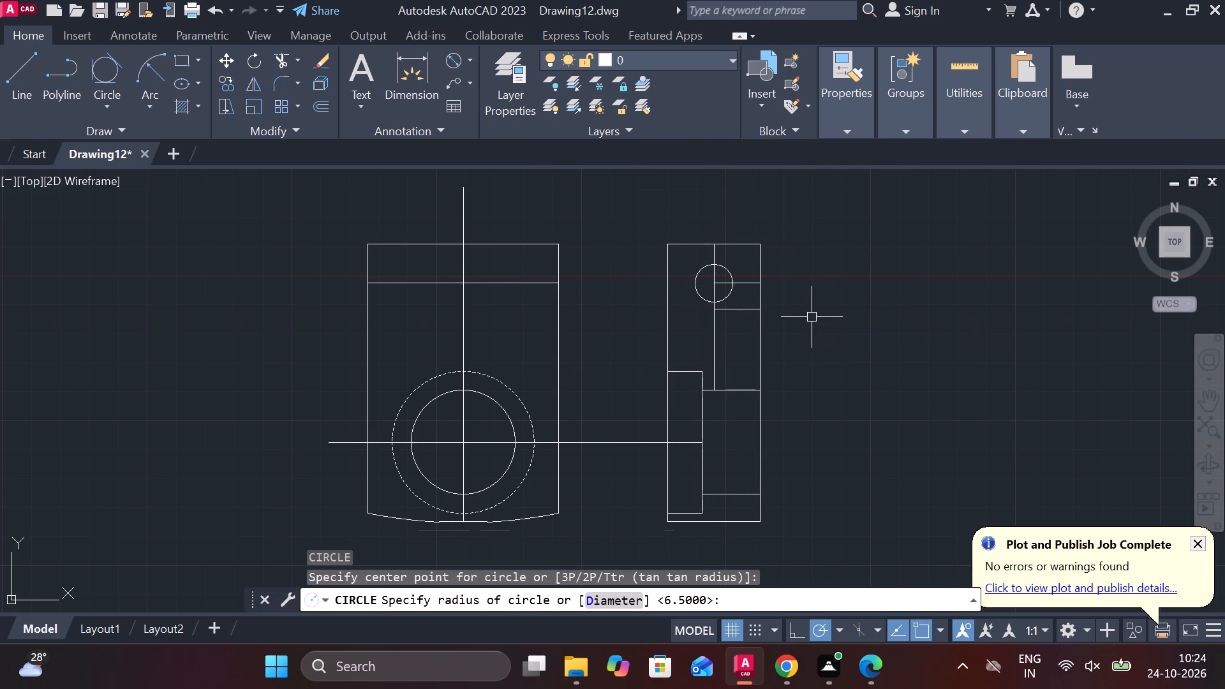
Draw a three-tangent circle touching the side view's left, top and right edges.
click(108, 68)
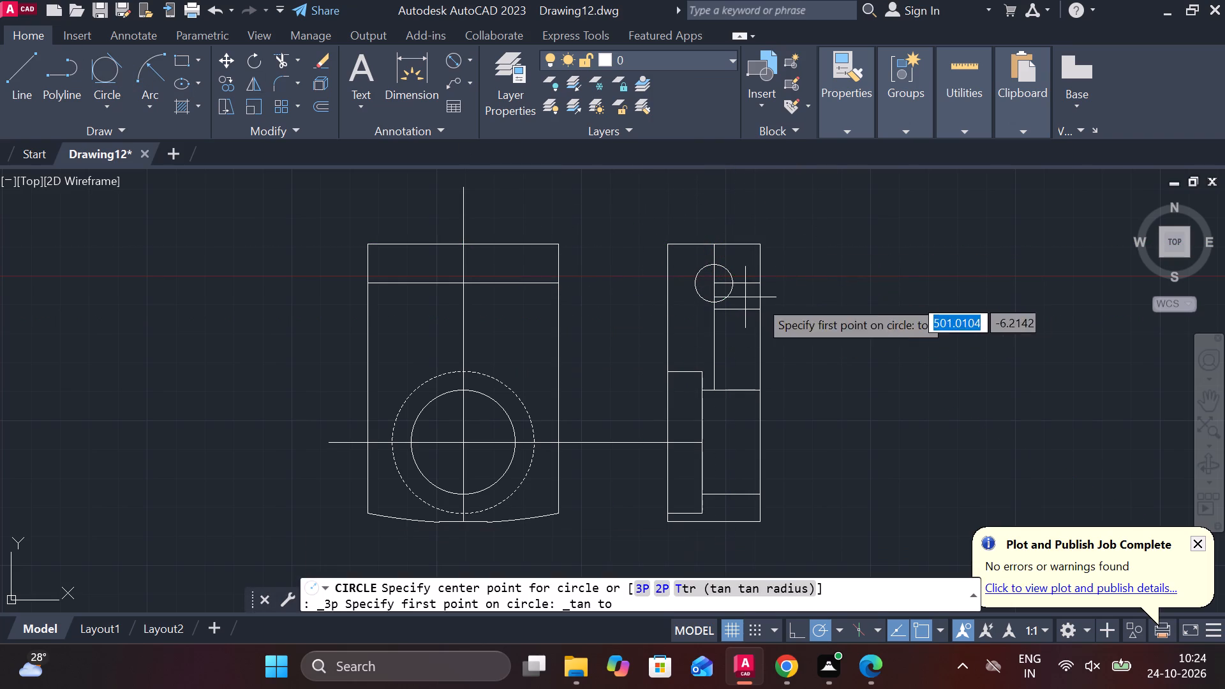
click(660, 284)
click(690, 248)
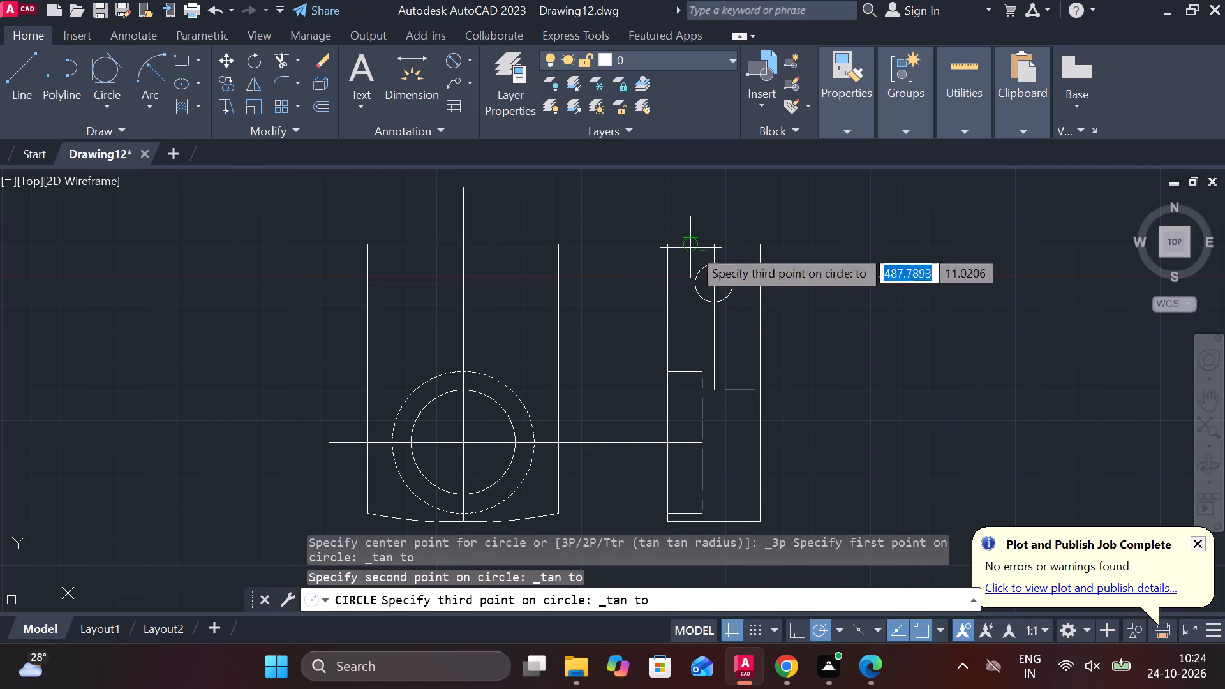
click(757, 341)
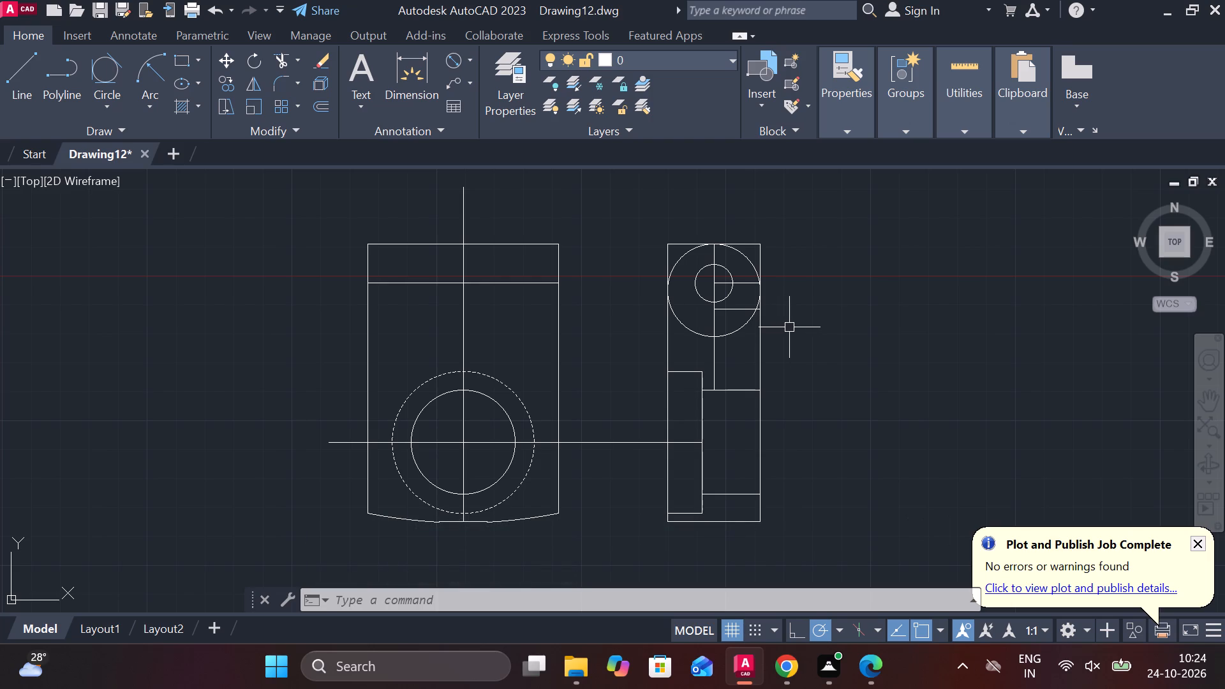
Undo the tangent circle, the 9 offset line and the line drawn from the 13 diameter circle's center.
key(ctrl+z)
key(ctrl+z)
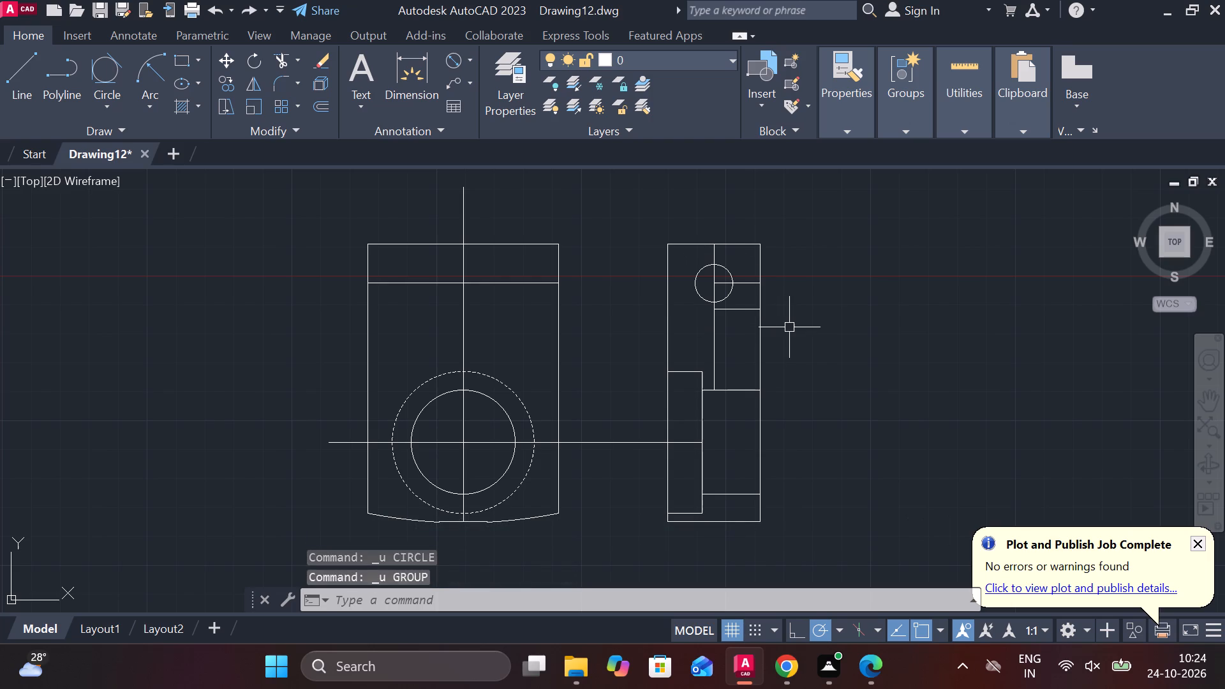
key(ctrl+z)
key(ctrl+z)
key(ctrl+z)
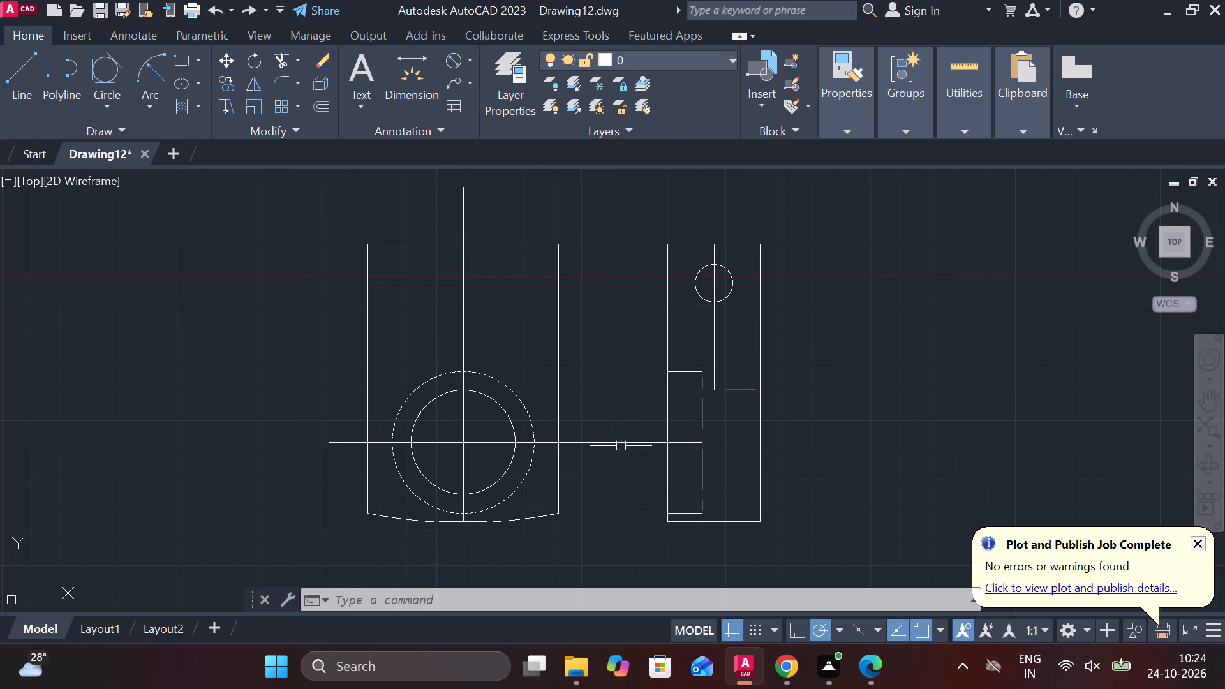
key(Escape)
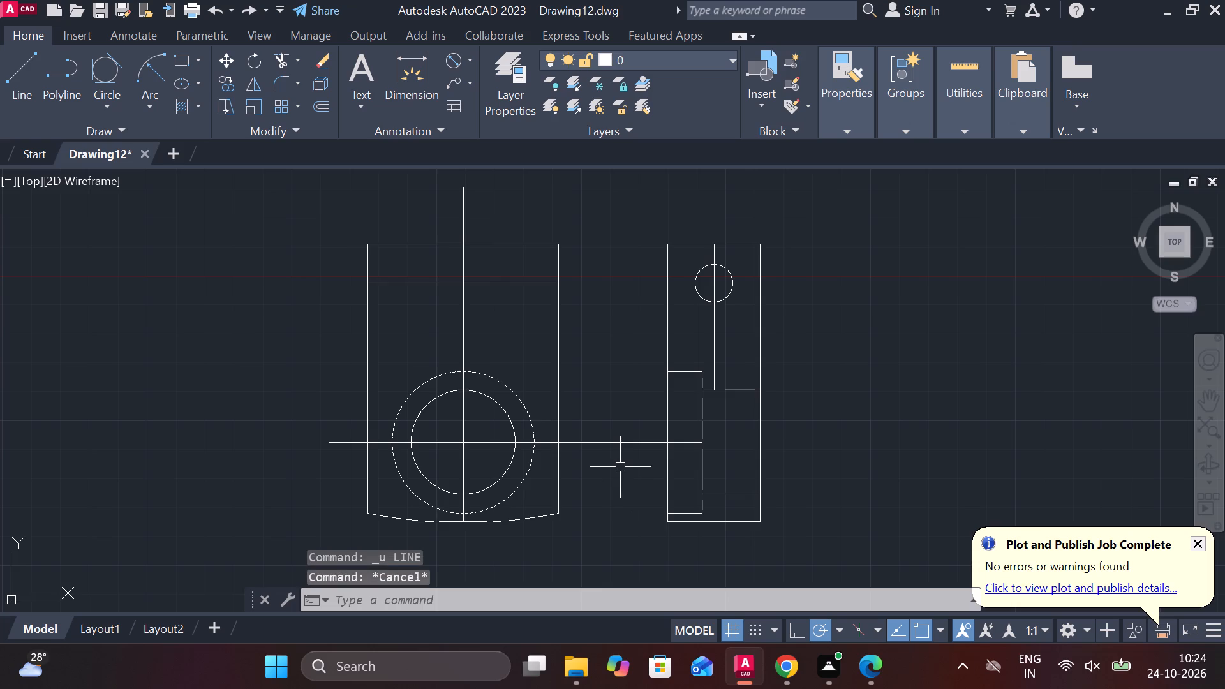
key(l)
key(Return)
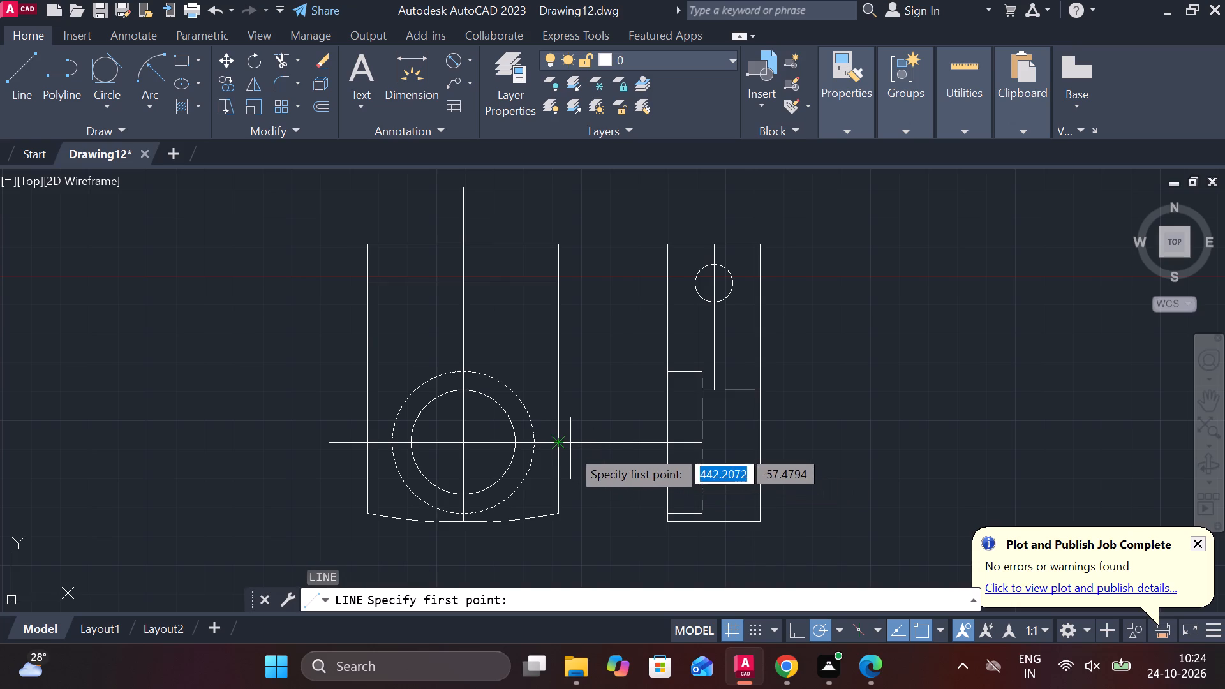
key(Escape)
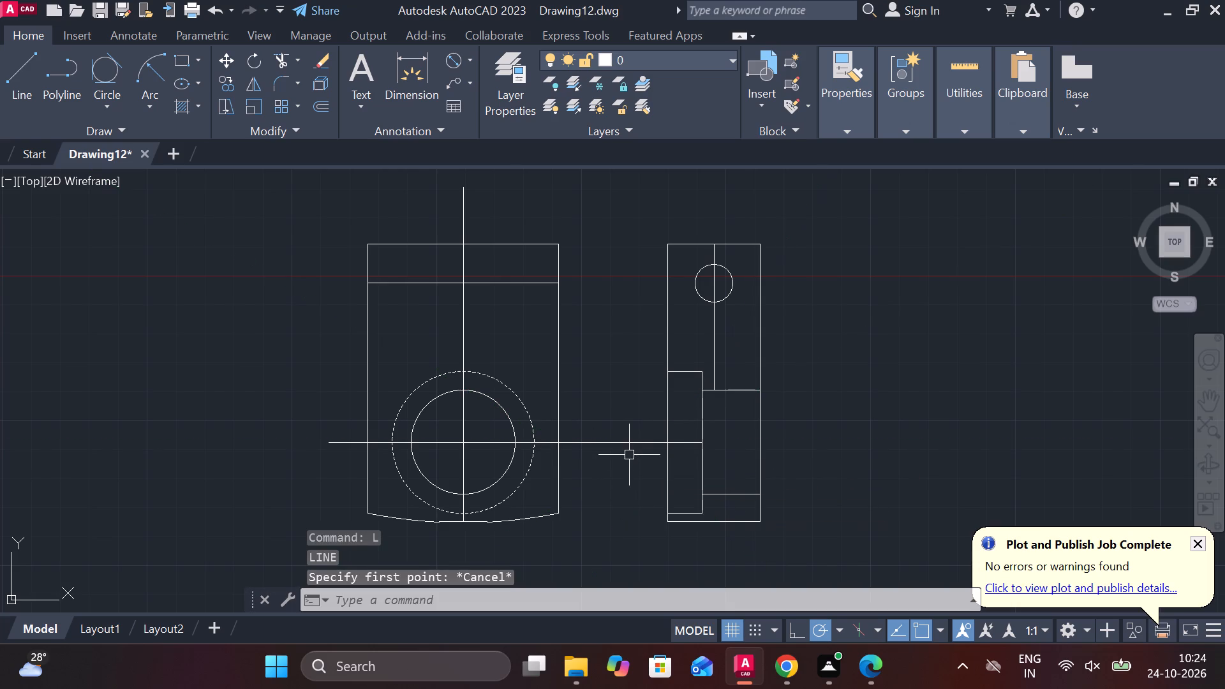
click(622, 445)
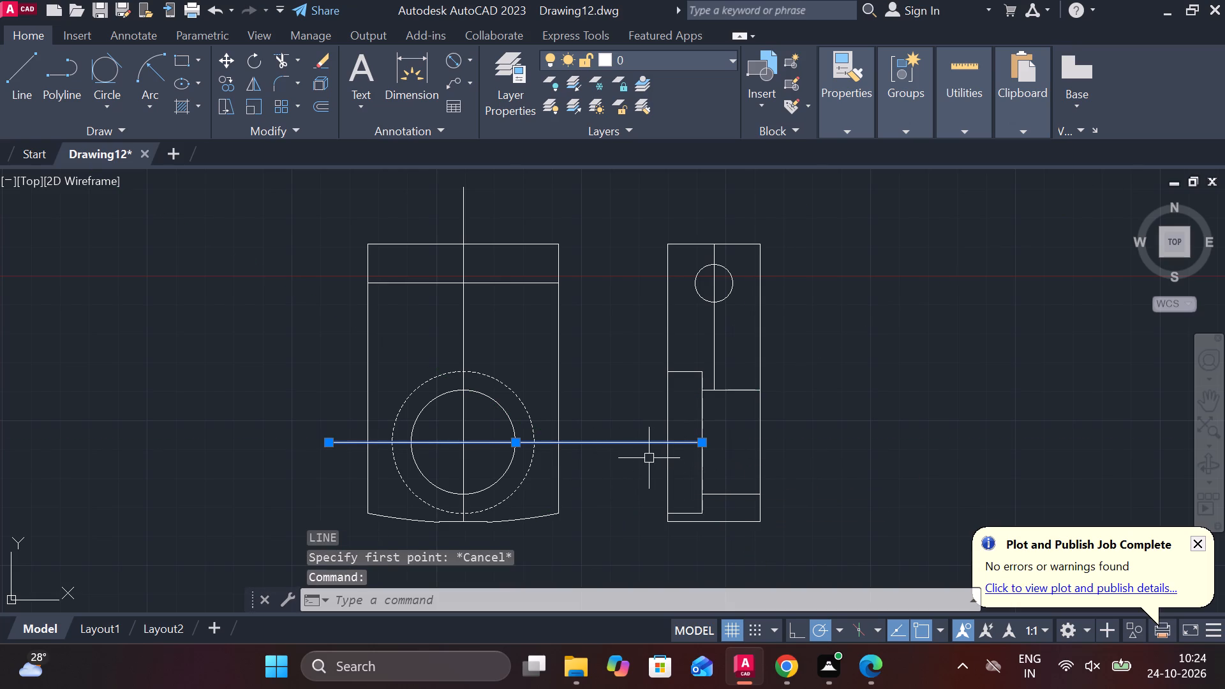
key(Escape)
Draw a line along the horizontal centerline from the front view's right edge to the side view's left edge.
key(l)
key(Return)
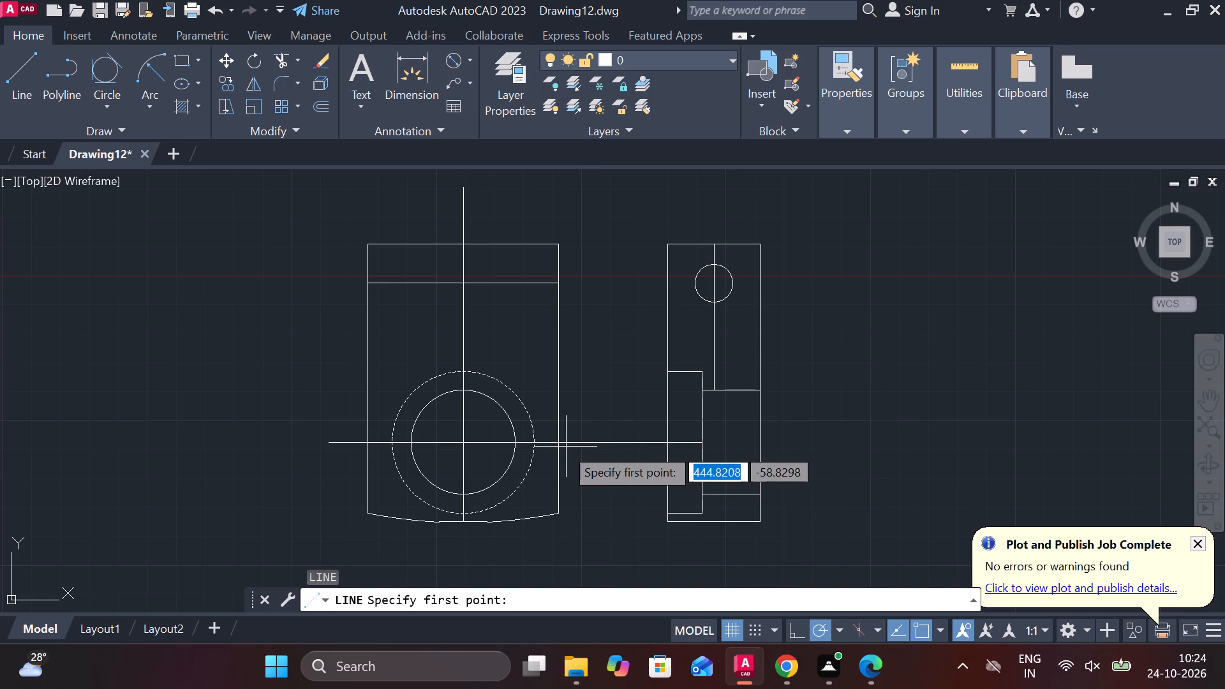
click(564, 447)
click(667, 447)
key(Escape)
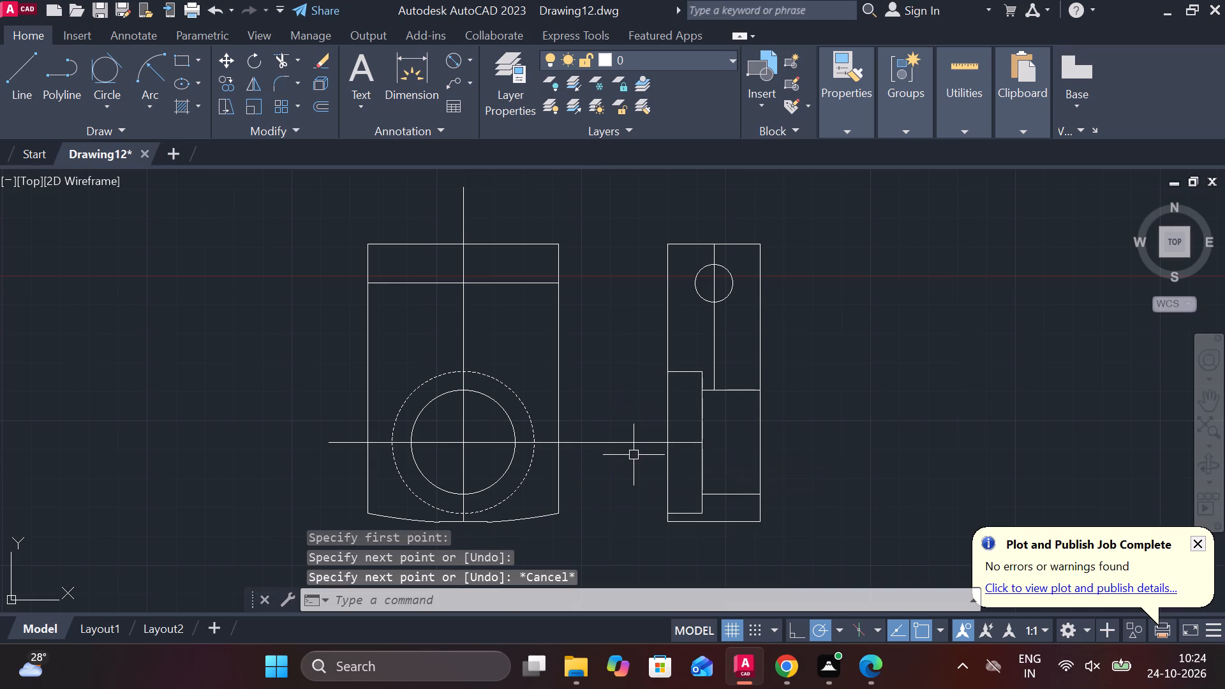
Offset the new centerline segment between the two views upward by 55.
click(632, 444)
key(o)
key(Return)
key(Return)
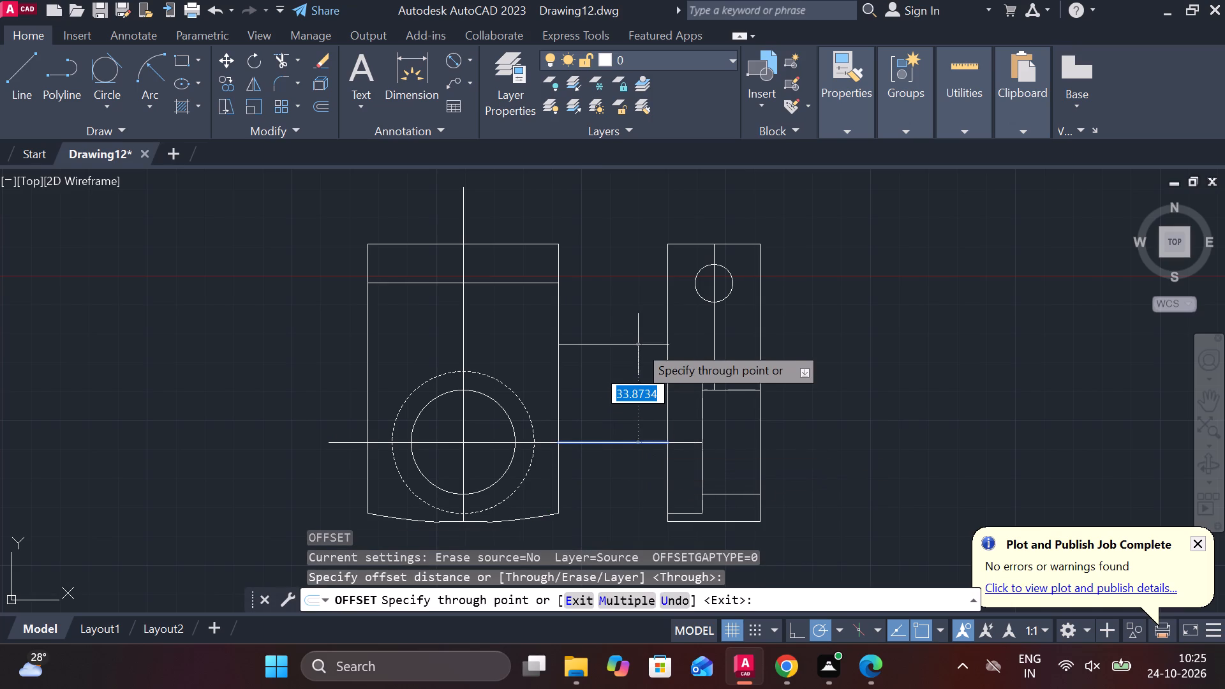
text(55)
key(Return)
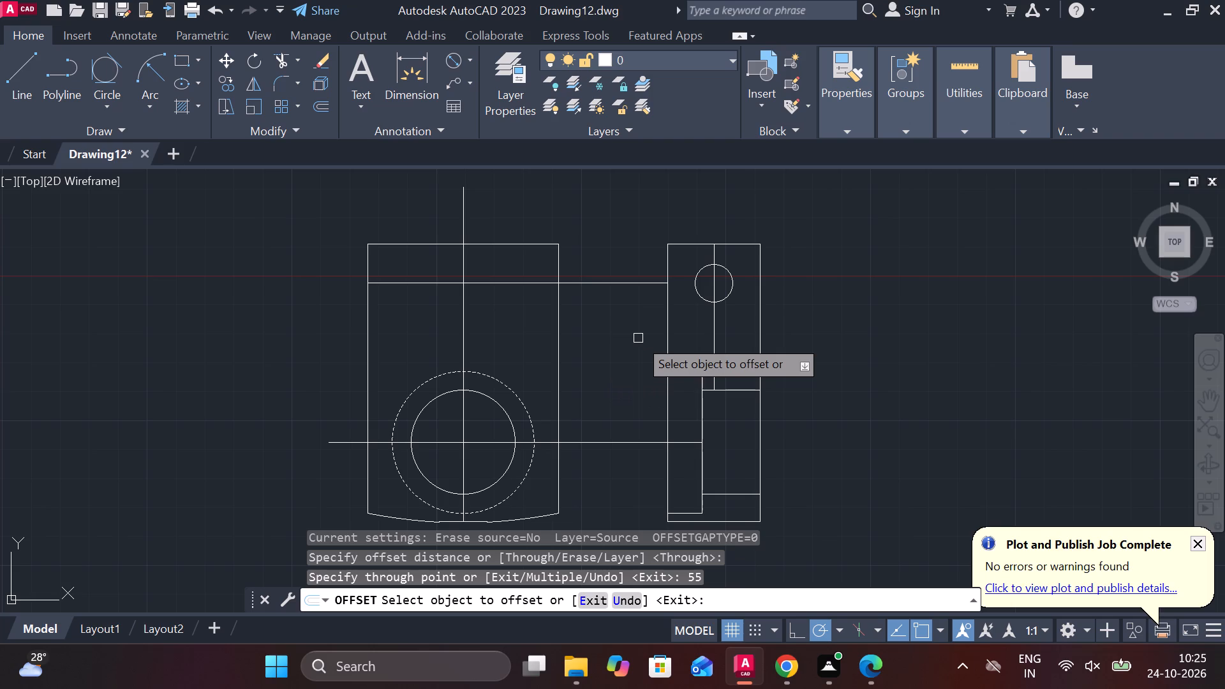
key(Escape)
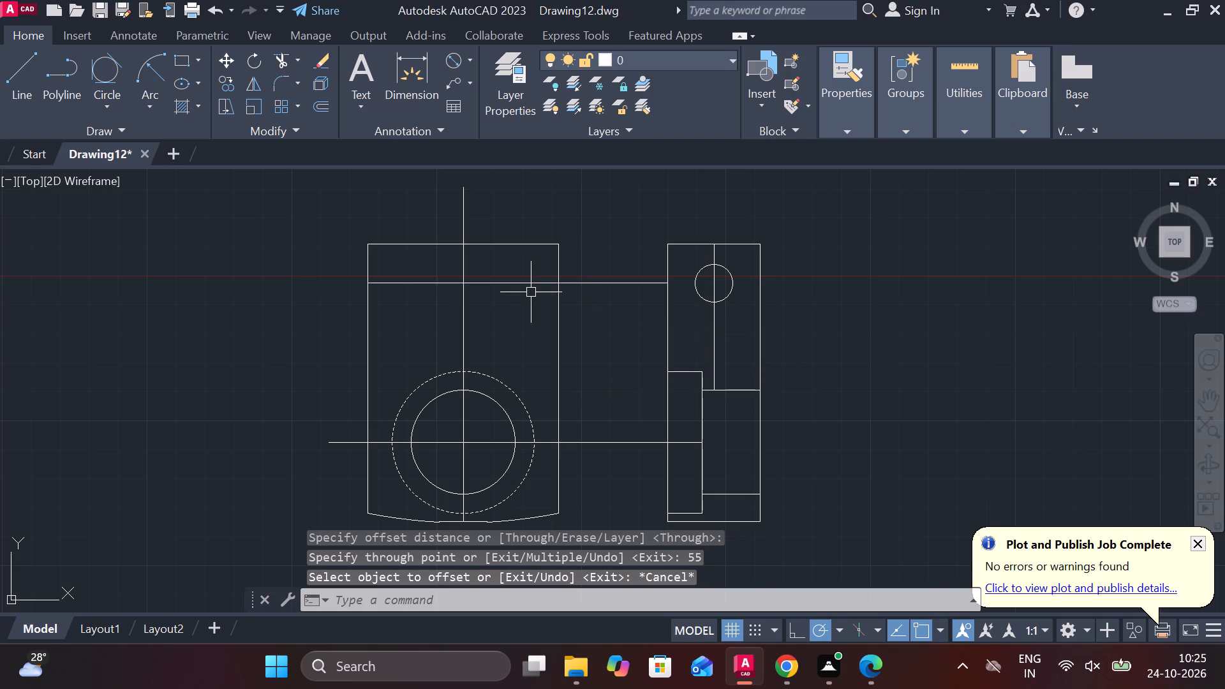
Erase the horizontal line across the upper part of the front view.
click(528, 286)
text(E)
key(space)
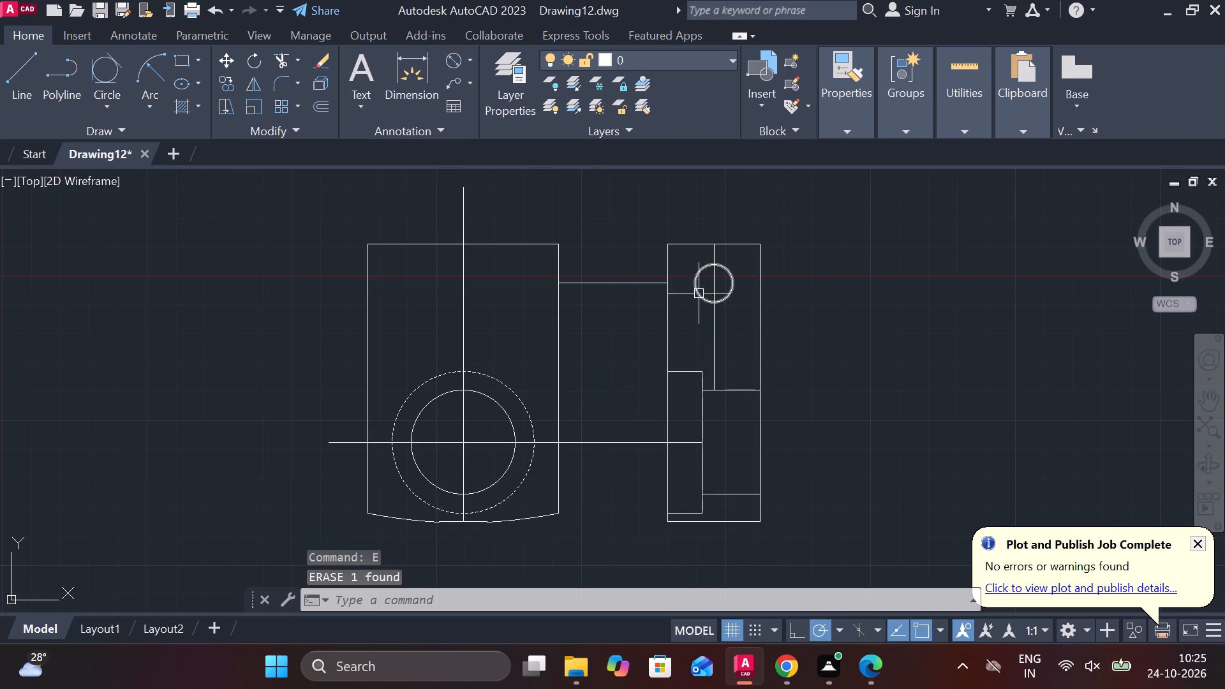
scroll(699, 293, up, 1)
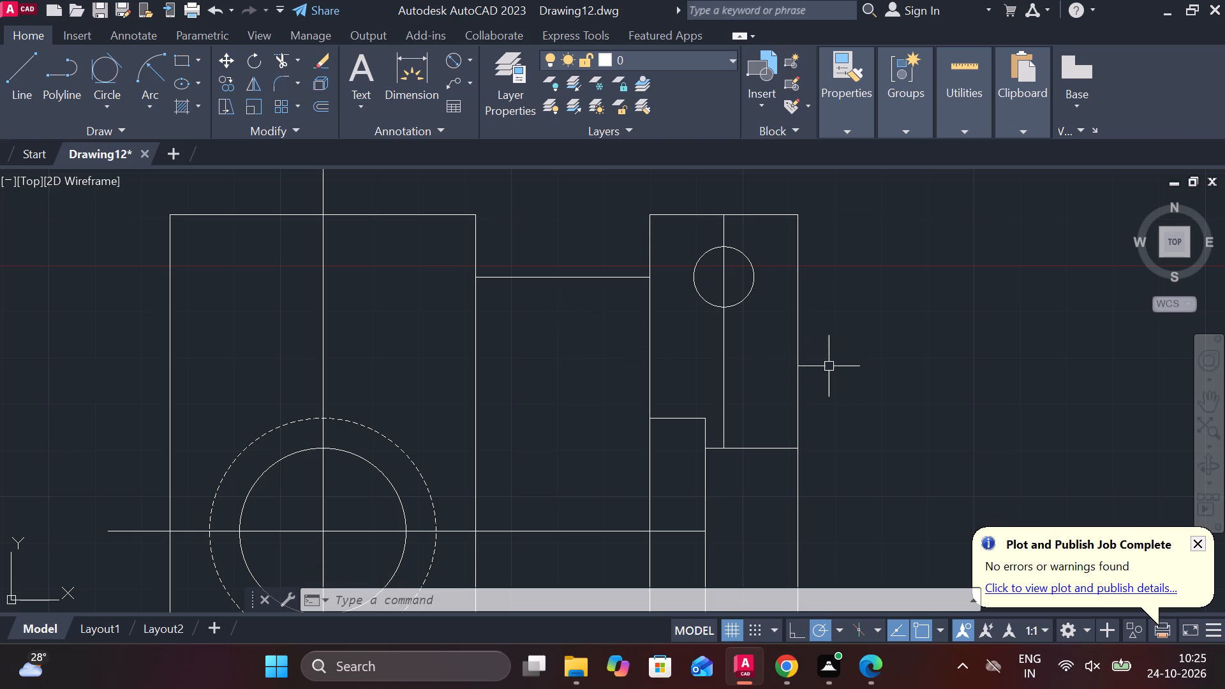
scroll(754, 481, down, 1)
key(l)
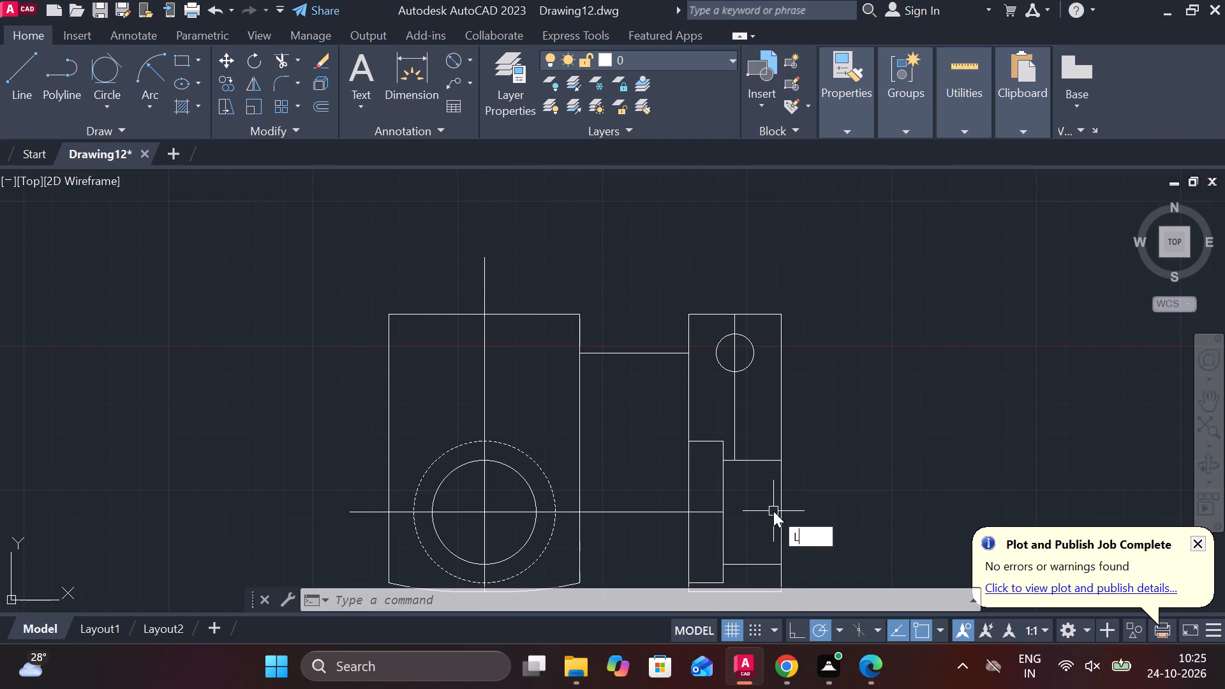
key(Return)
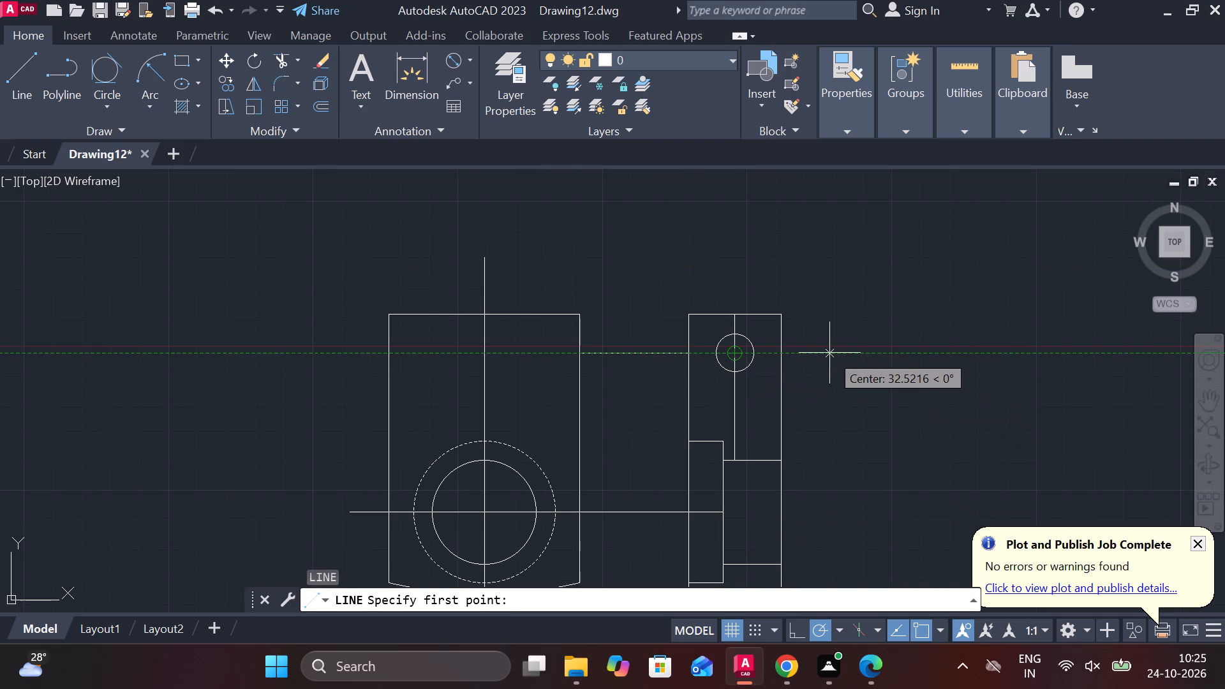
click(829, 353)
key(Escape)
Draw a horizontal line from the 13 diameter circle's center to just past the side view's right edge.
key(l)
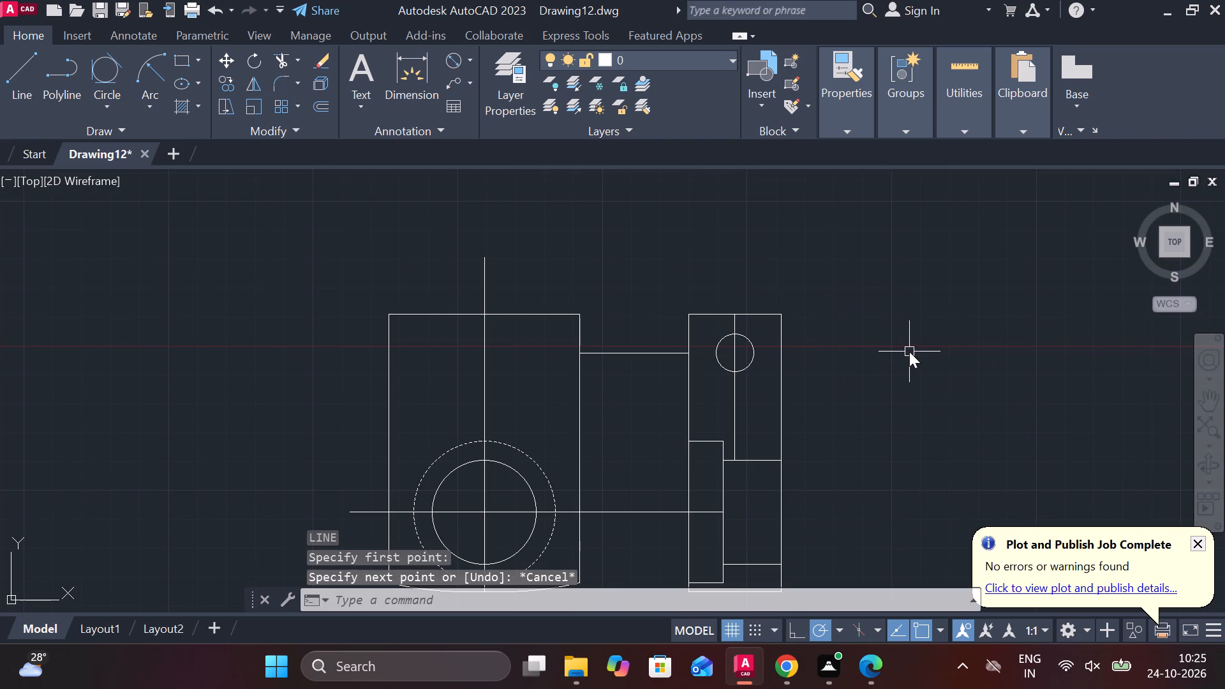
key(Return)
click(731, 357)
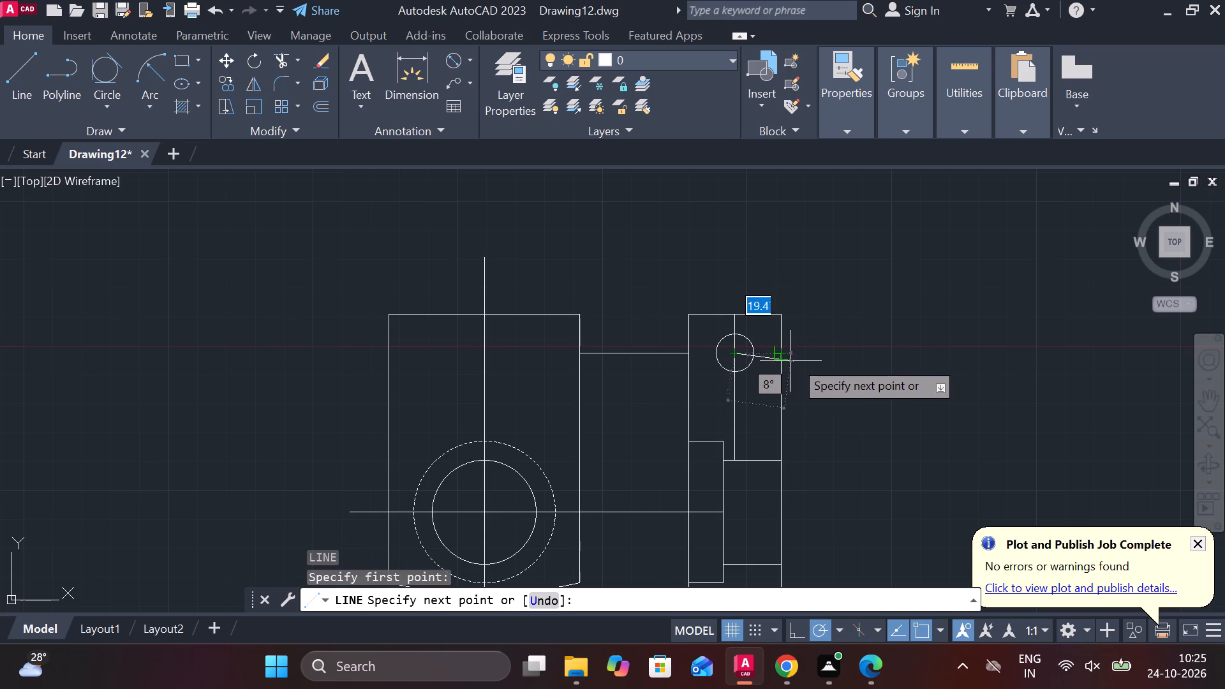
click(796, 357)
key(Escape)
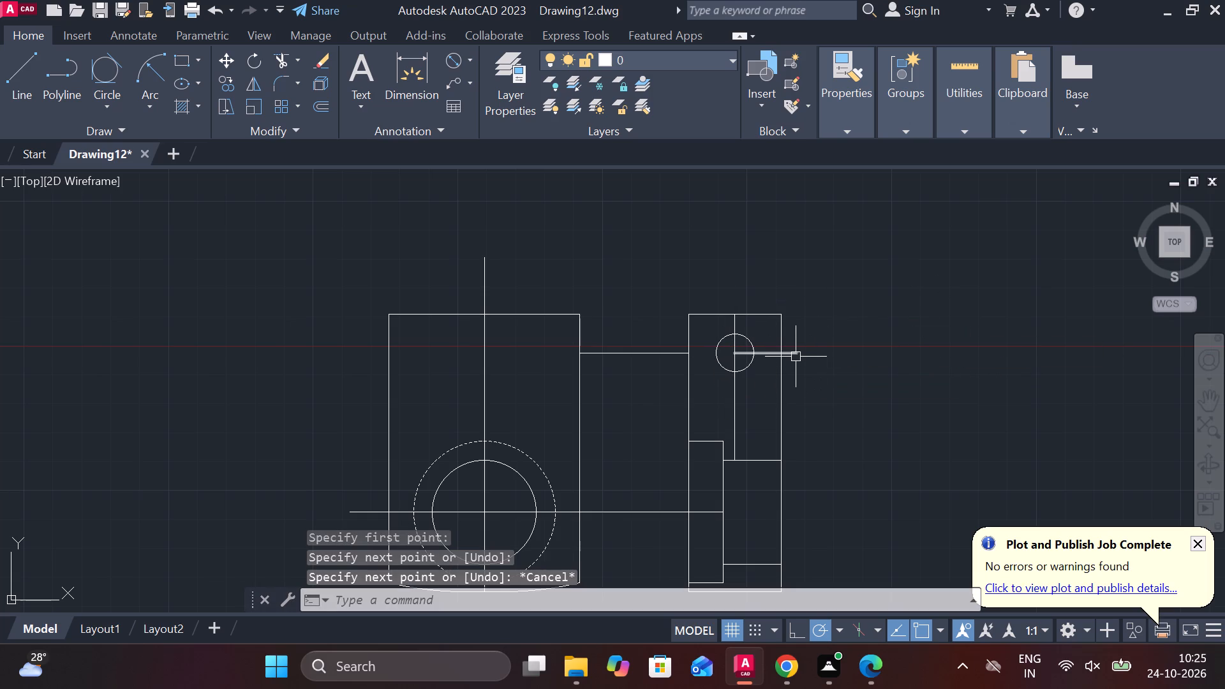
Offset the line from the 13 diameter circle's center downward by 9.
click(795, 353)
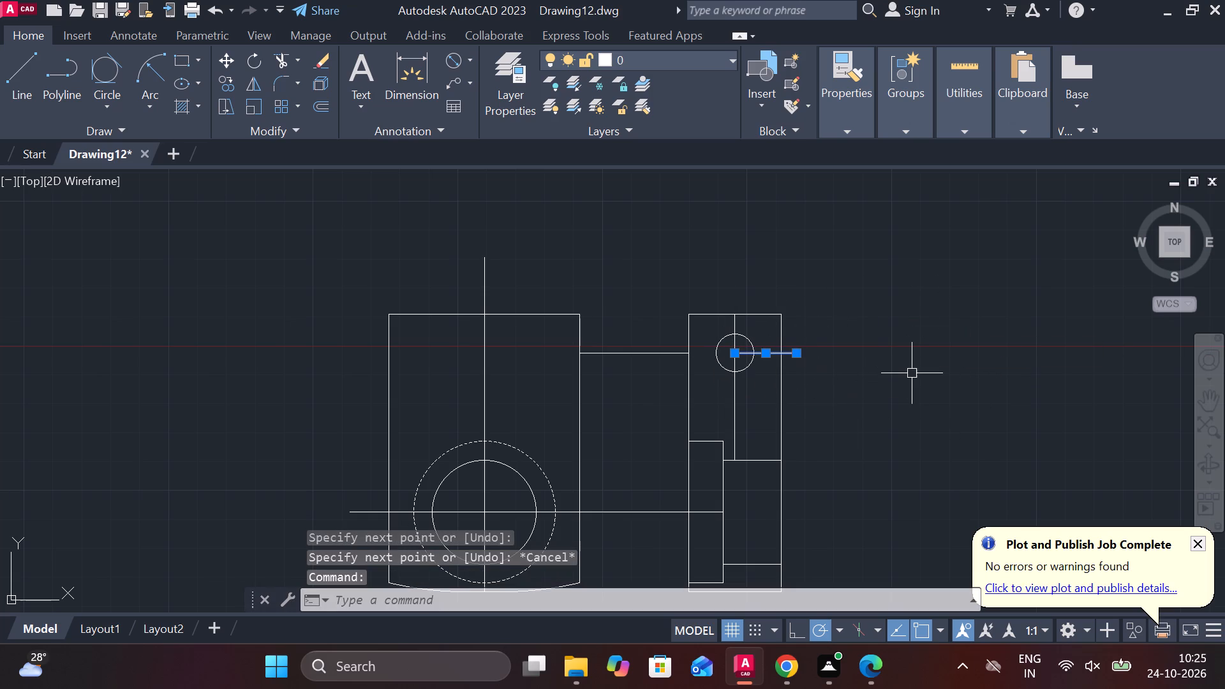
key(o)
key(Return)
key(Return)
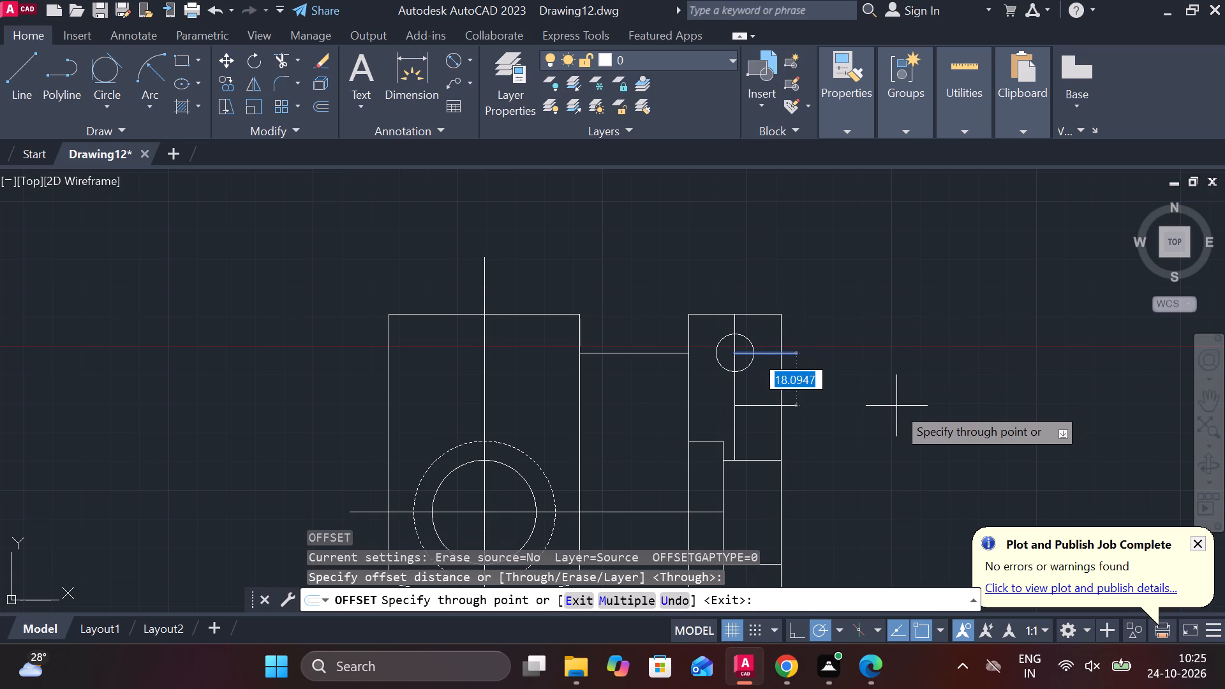
key(9)
key(Return)
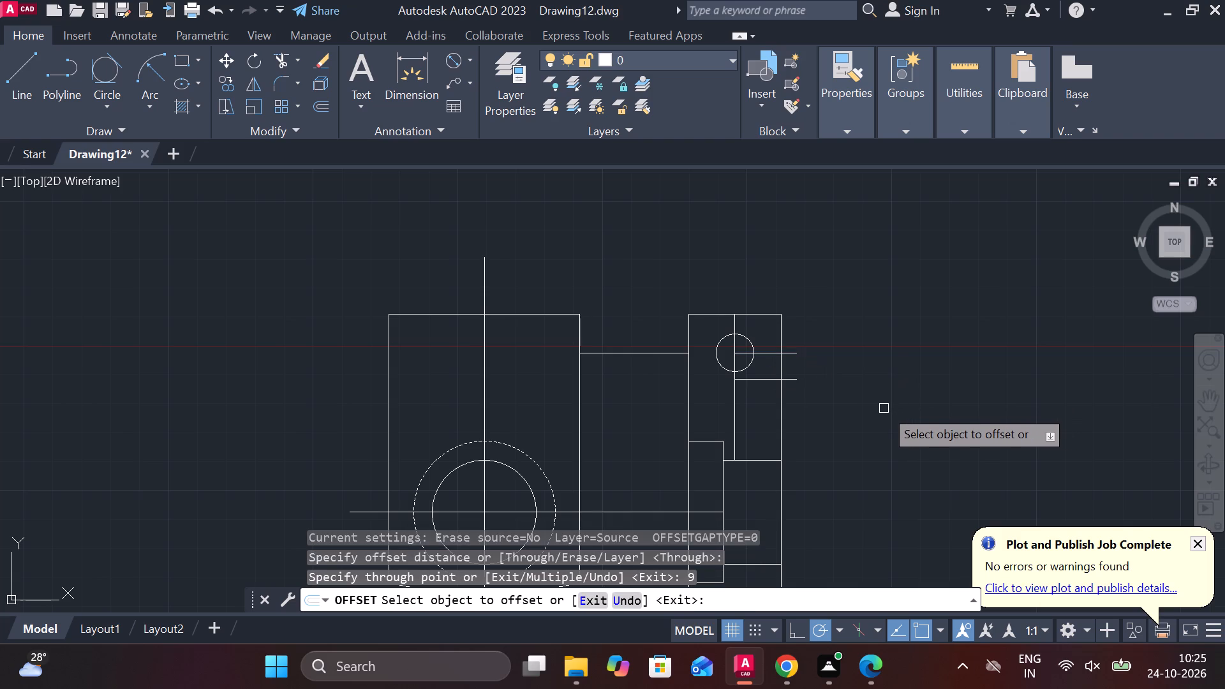
middle_drag(776, 411, 889, 480)
key(Escape)
Stretch the 9 offset line across the front view and trim it away between the views and outside the front view's edges.
click(866, 450)
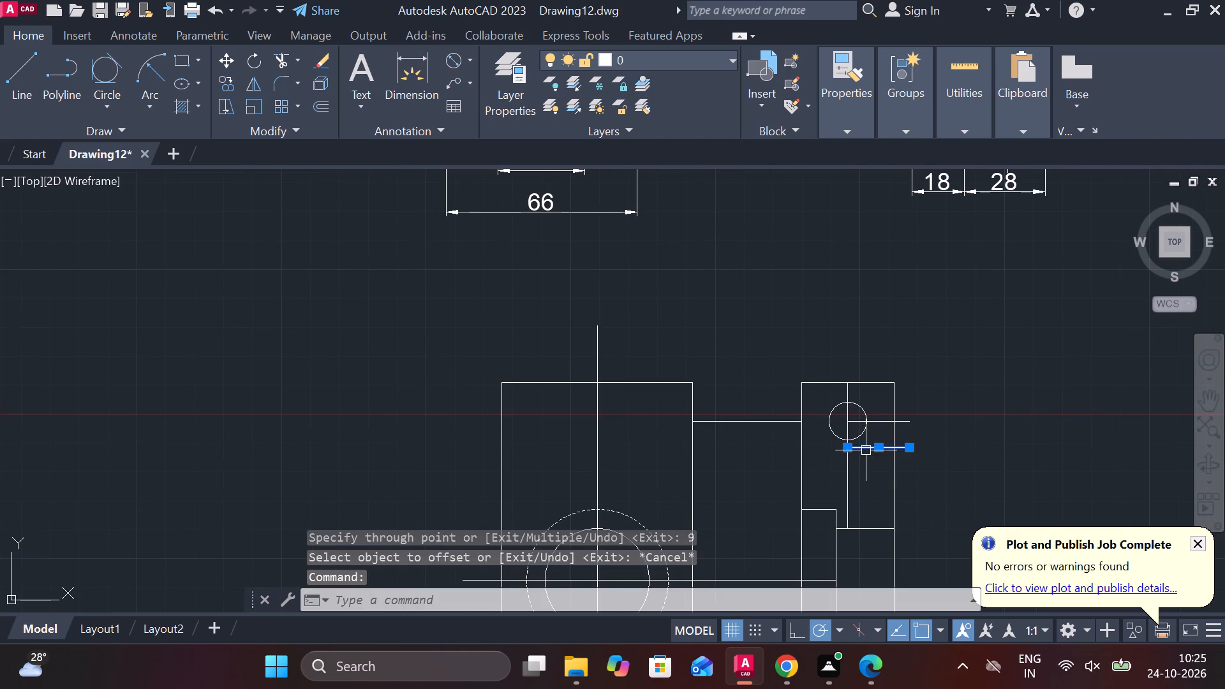
click(844, 448)
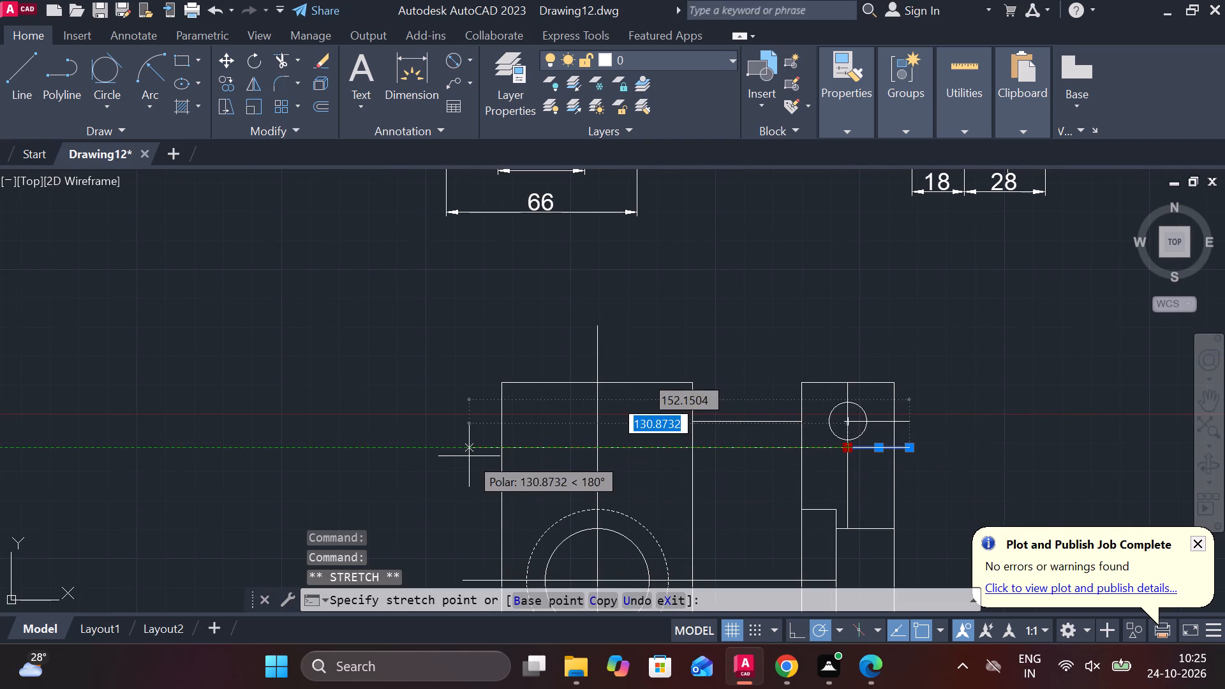
click(469, 456)
key(Escape)
text(TR)
key(space)
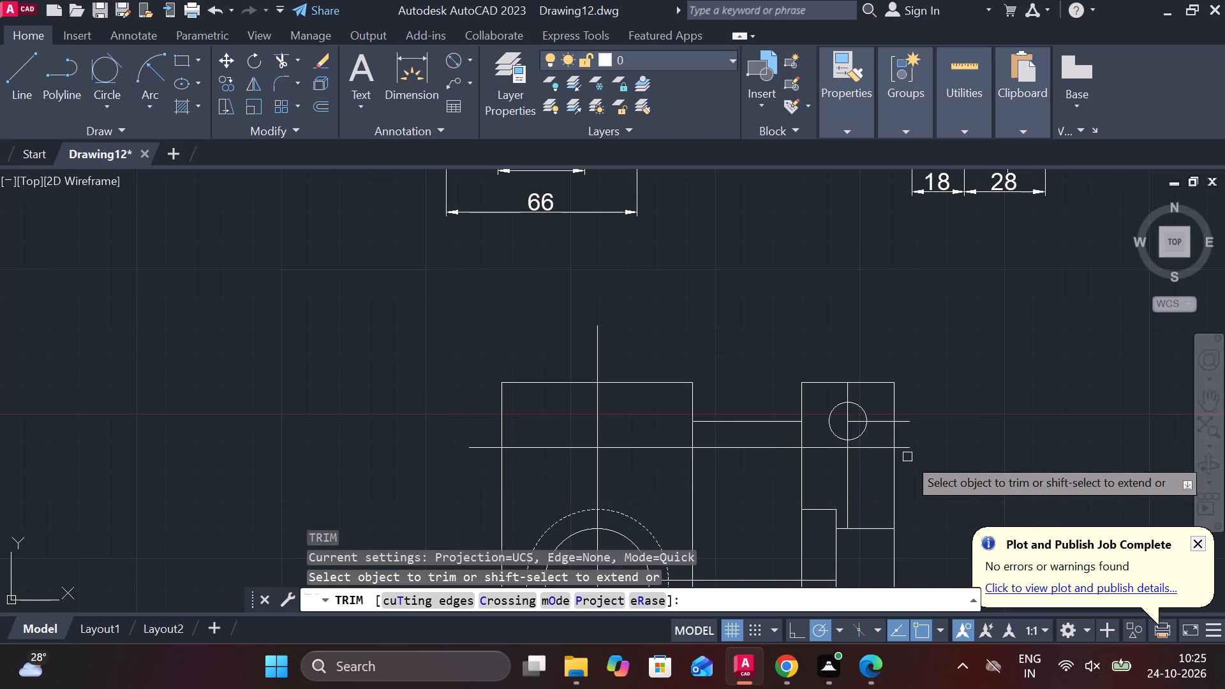
double_click(820, 449)
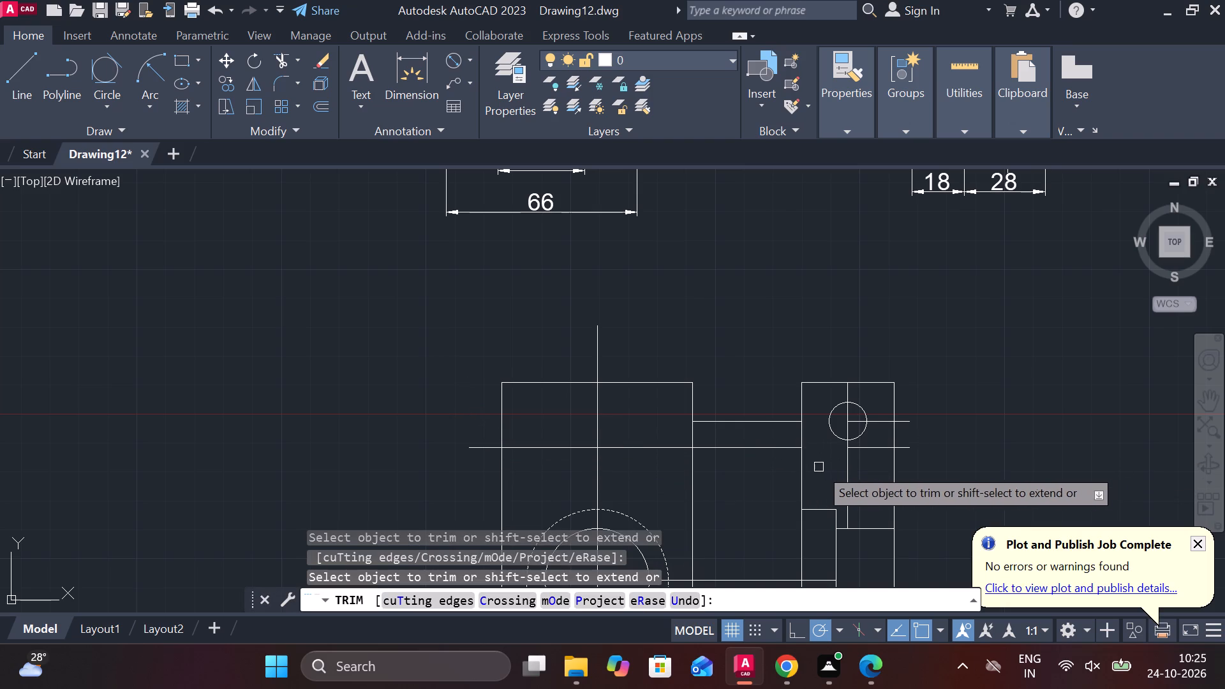
click(770, 449)
click(470, 444)
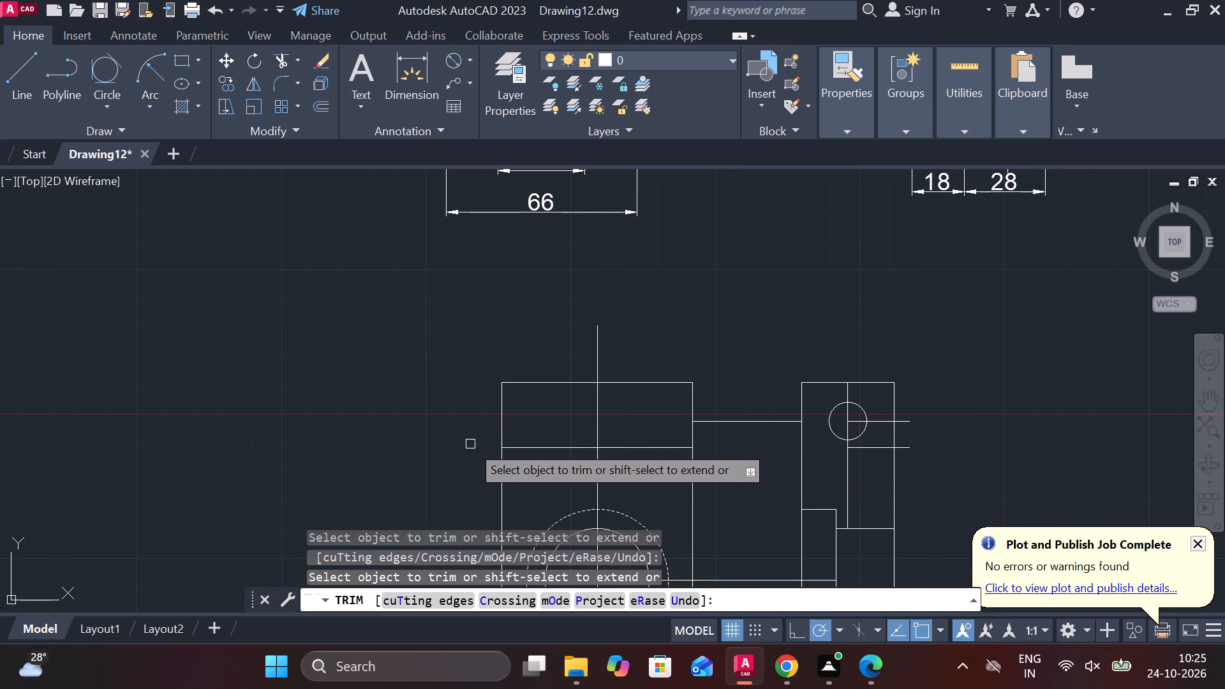
key(Escape)
Lengthen the horizontal line between the views to the front view's far edge, and trim away its part between the views.
click(732, 421)
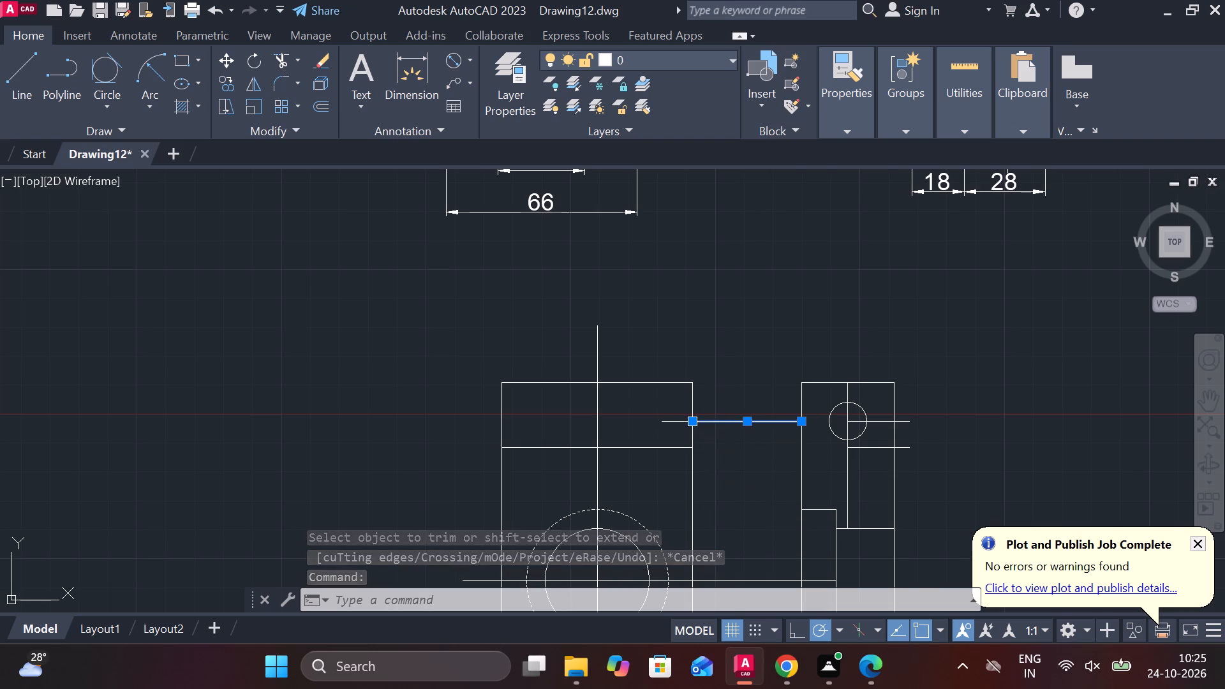
click(748, 482)
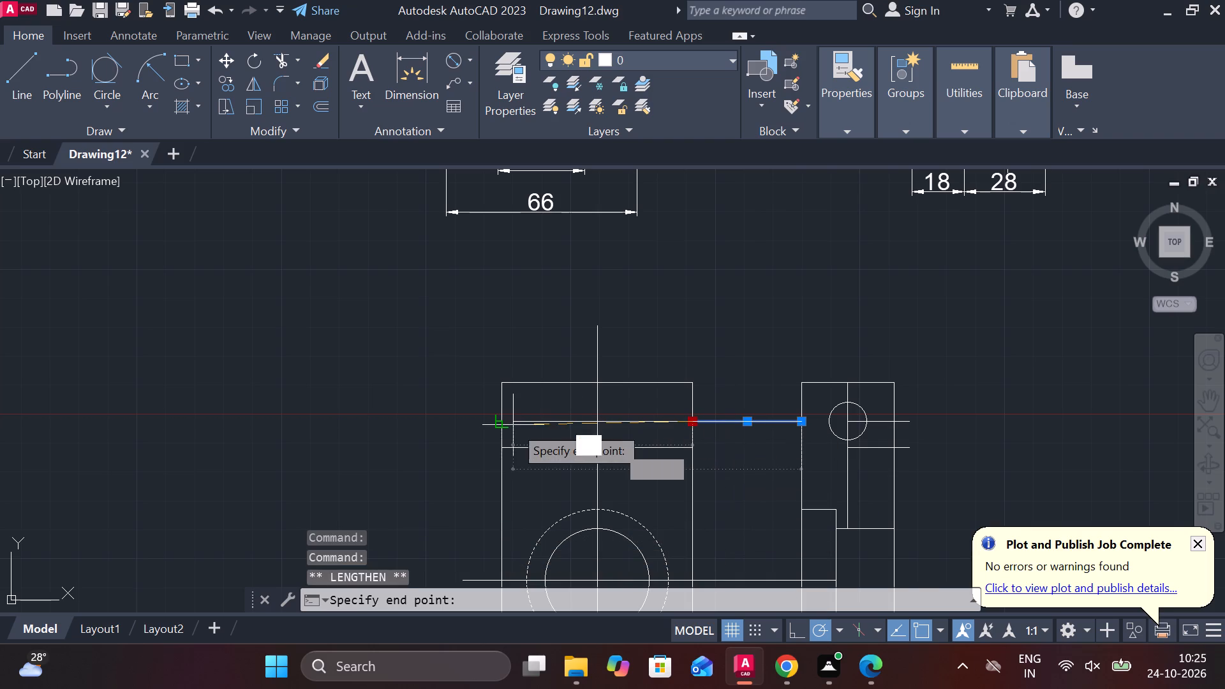
click(513, 425)
key(Escape)
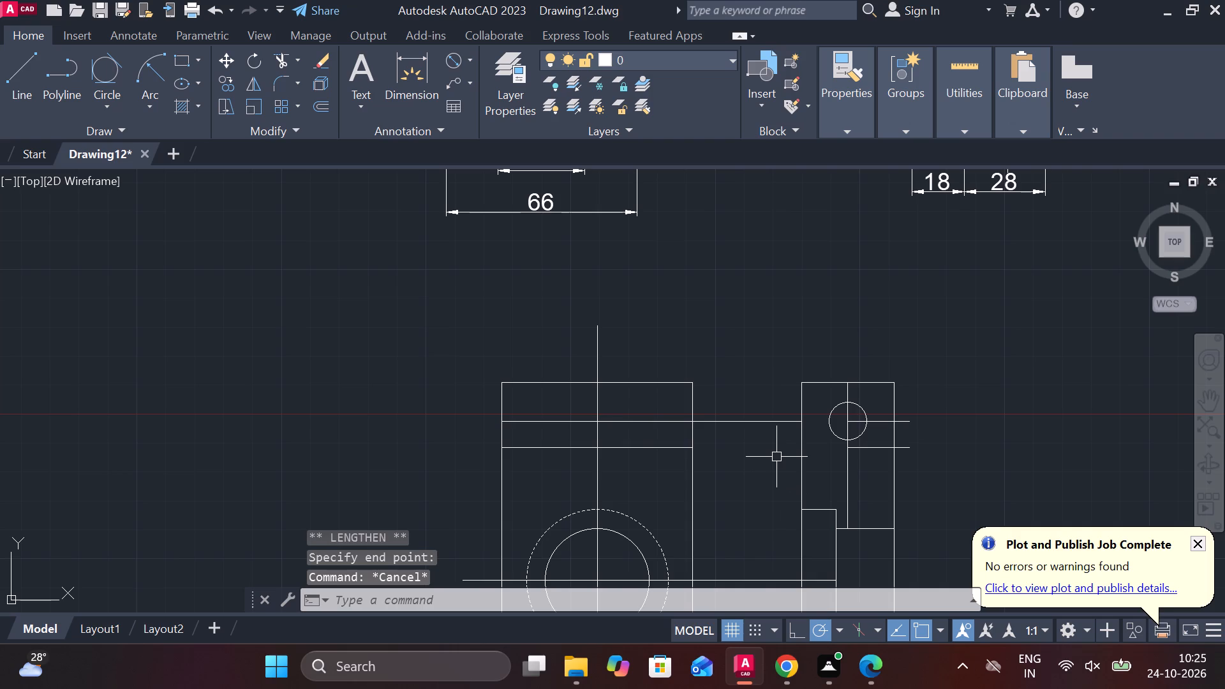
text(TR)
key(space)
drag(769, 355, 748, 520)
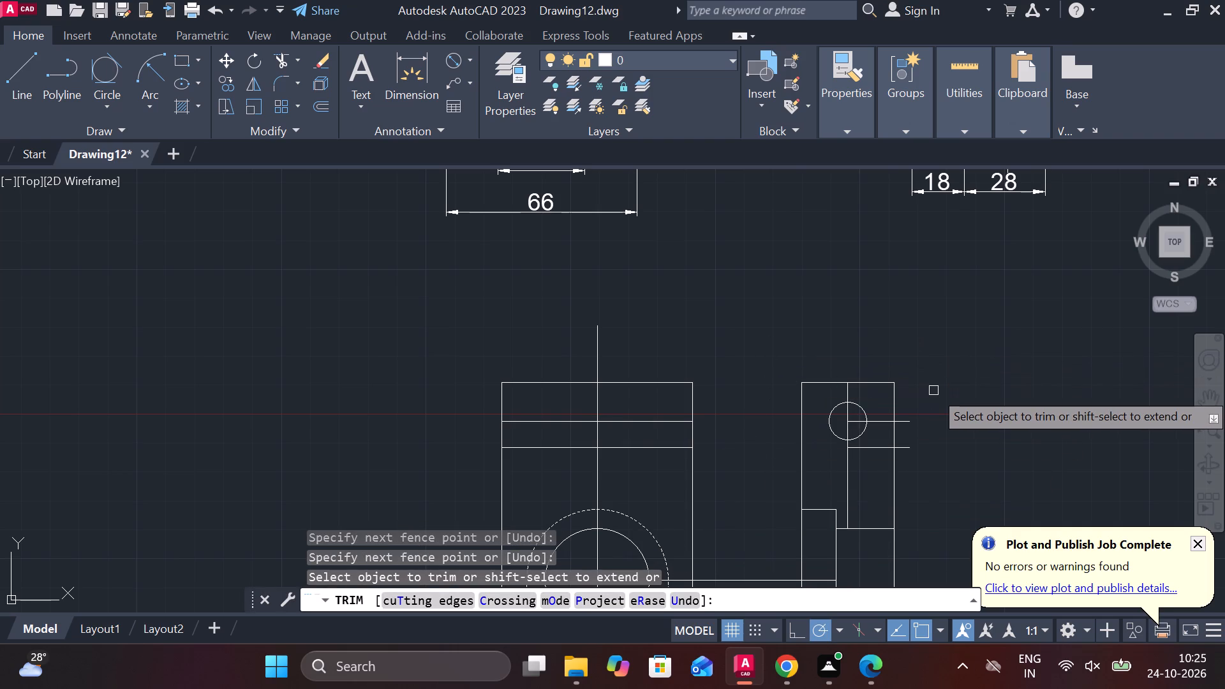
scroll(933, 390, up, 1)
middle_drag(933, 395, 1009, 375)
key(Escape)
Draw horizontal projection lines from the 13 diameter circle's top and bottom points across and past the front view.
key(l)
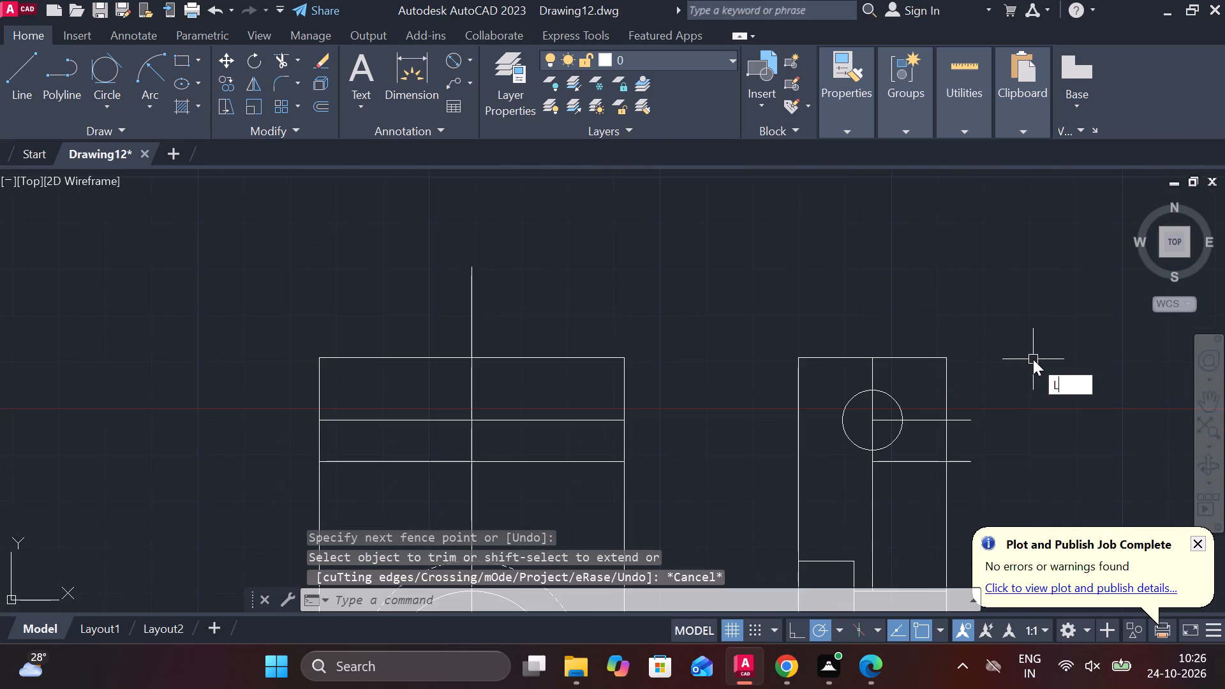
key(Return)
click(874, 392)
middle_drag(502, 405, 685, 398)
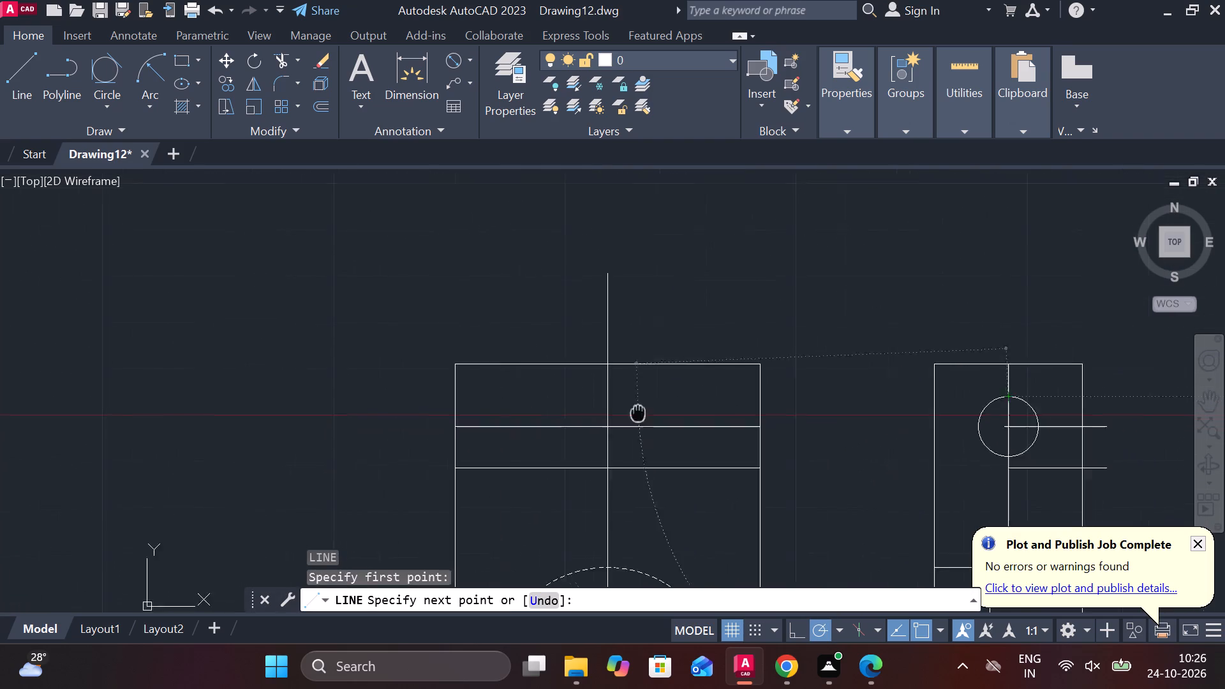
middle_drag(685, 398, 687, 396)
click(394, 382)
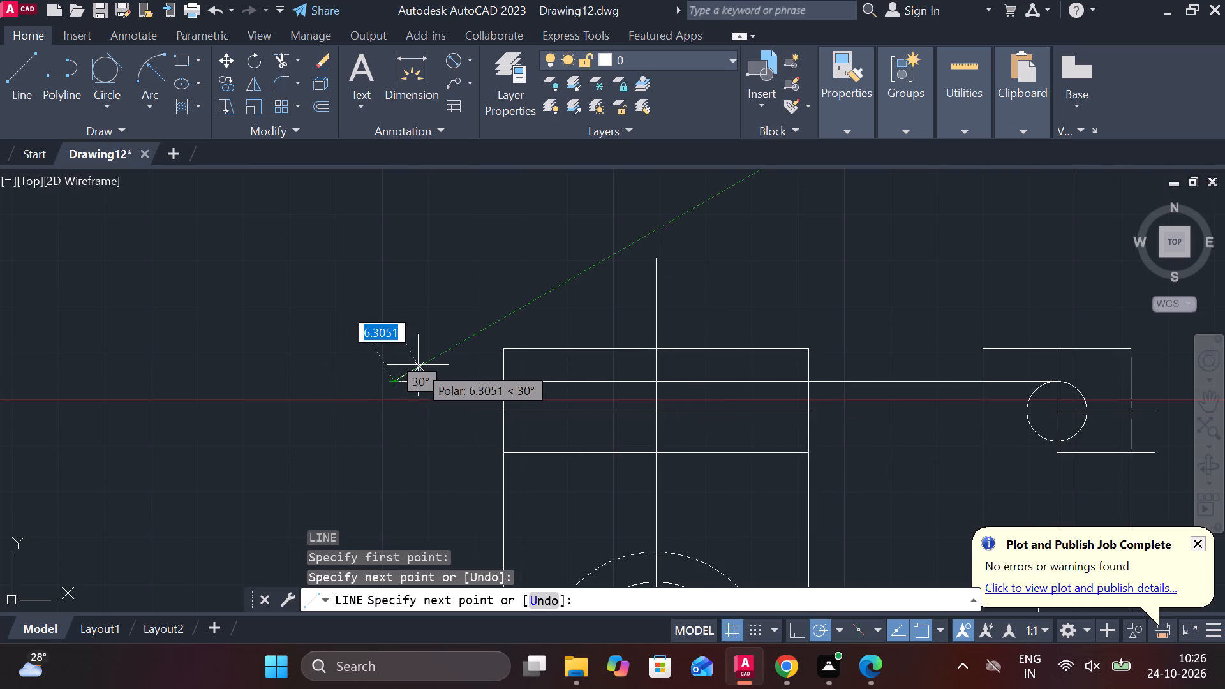
key(Escape)
key(space)
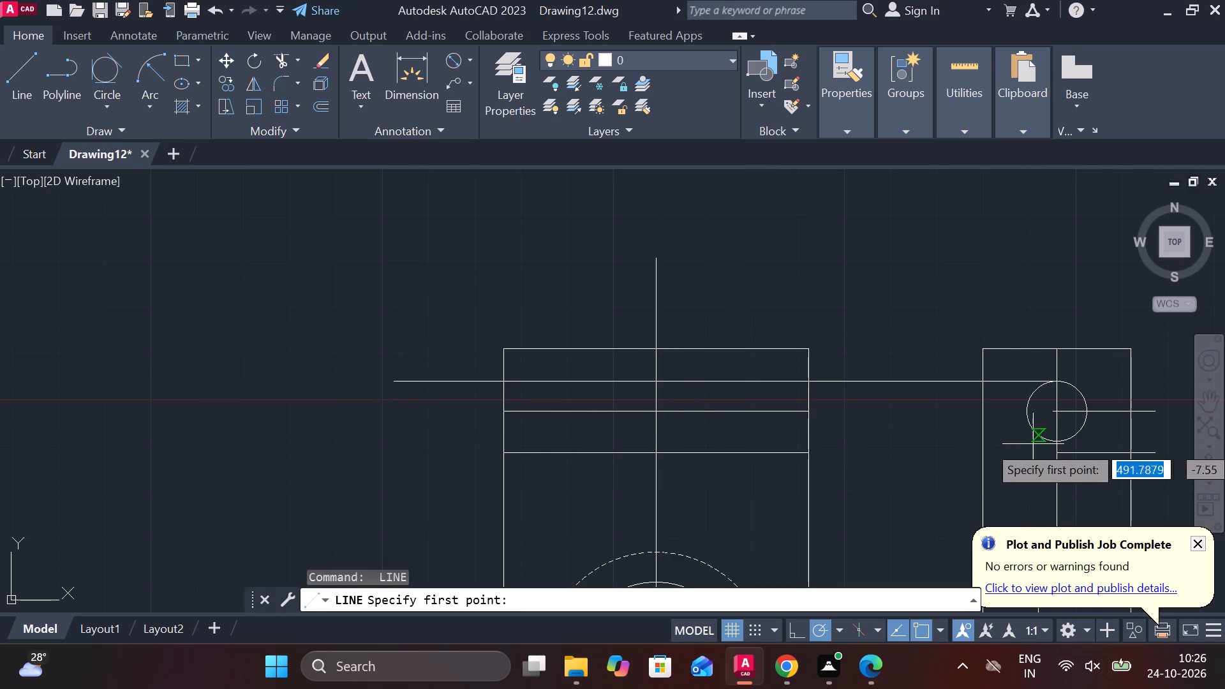
click(1051, 444)
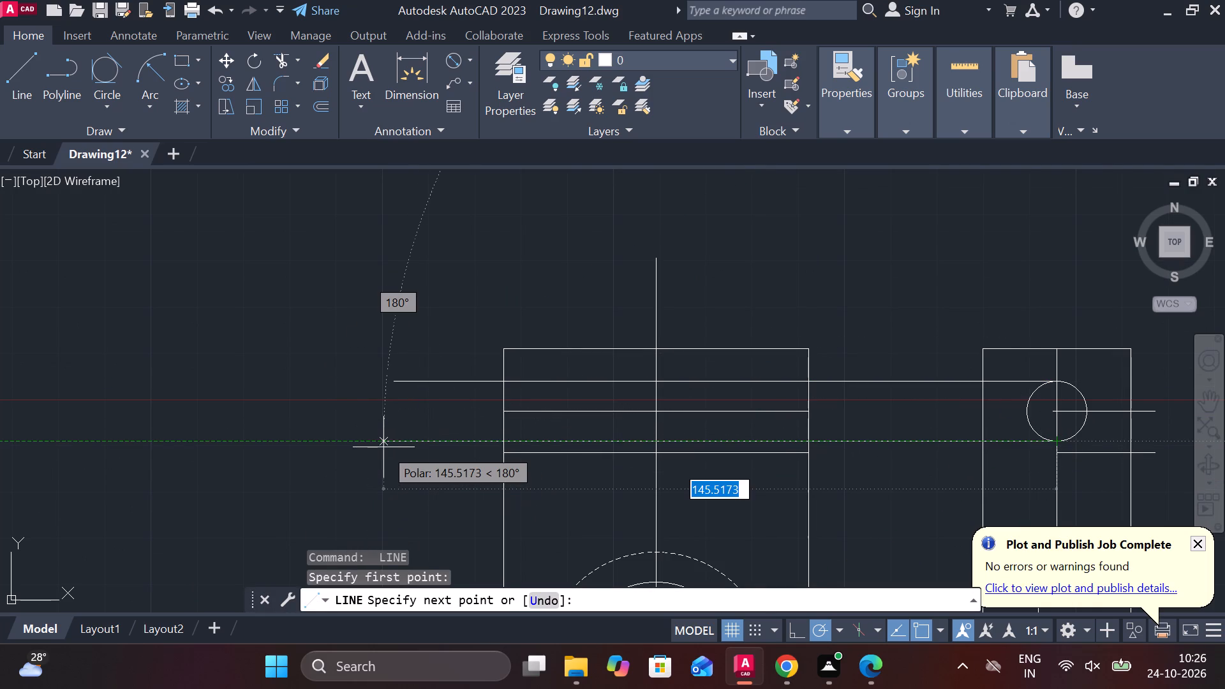
click(383, 447)
key(Escape)
Trim the two circle projection lines so they remain only between the front view's vertical edges.
text(TR)
key(space)
drag(424, 331, 427, 480)
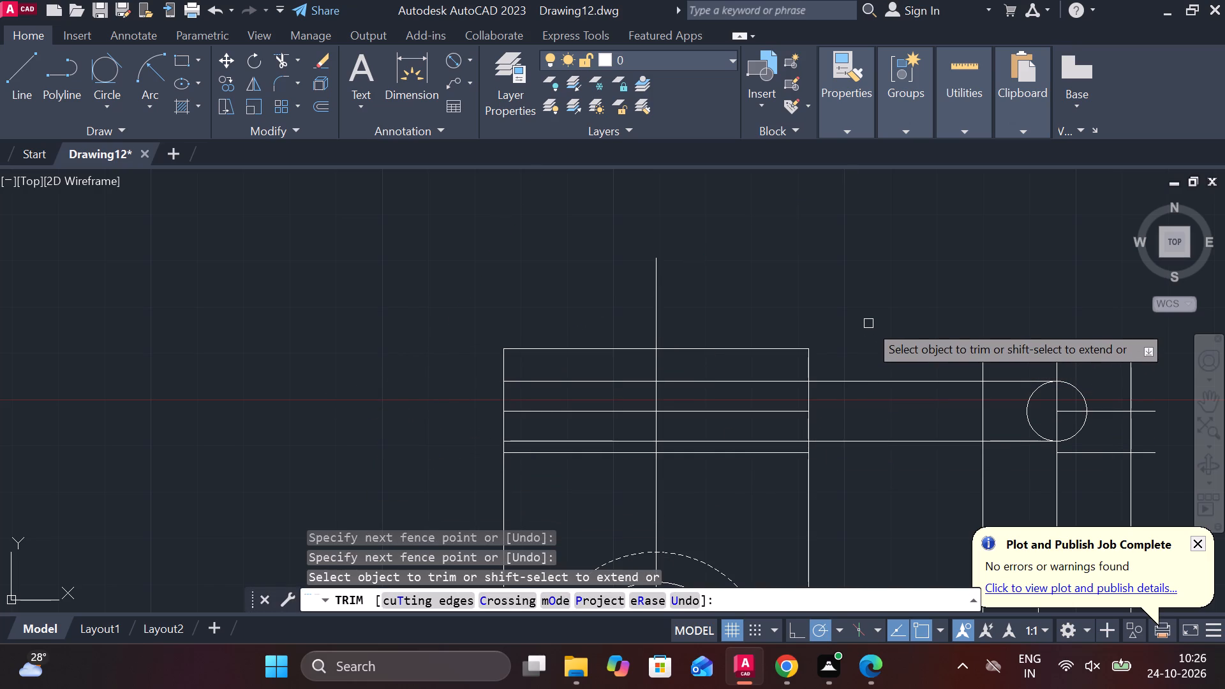
drag(868, 323, 872, 409)
drag(872, 411, 879, 470)
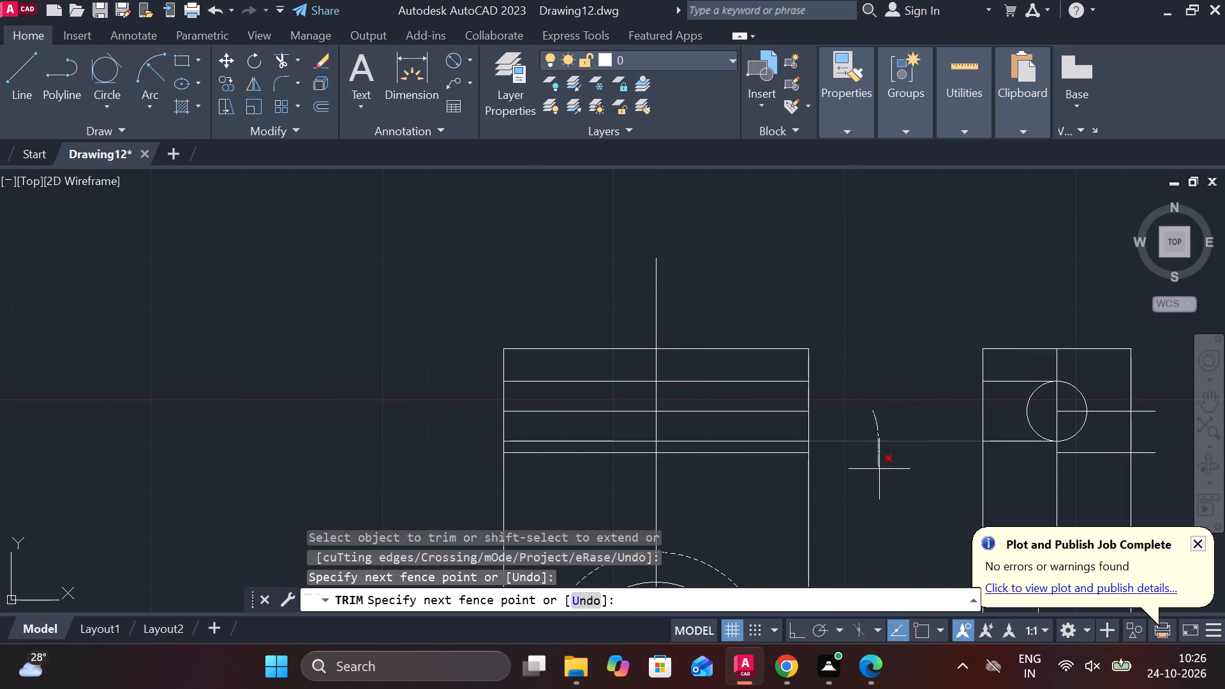
drag(879, 470, 880, 473)
middle_drag(893, 477, 846, 445)
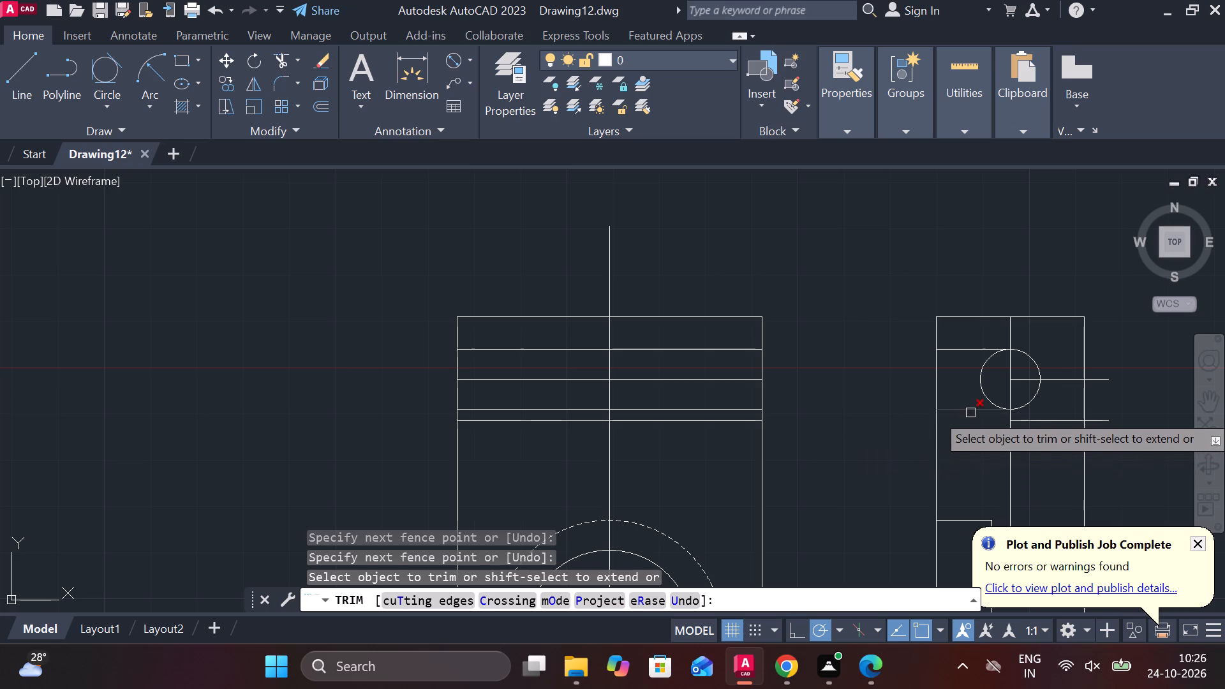
click(970, 413)
double_click(962, 346)
middle_drag(814, 382, 813, 382)
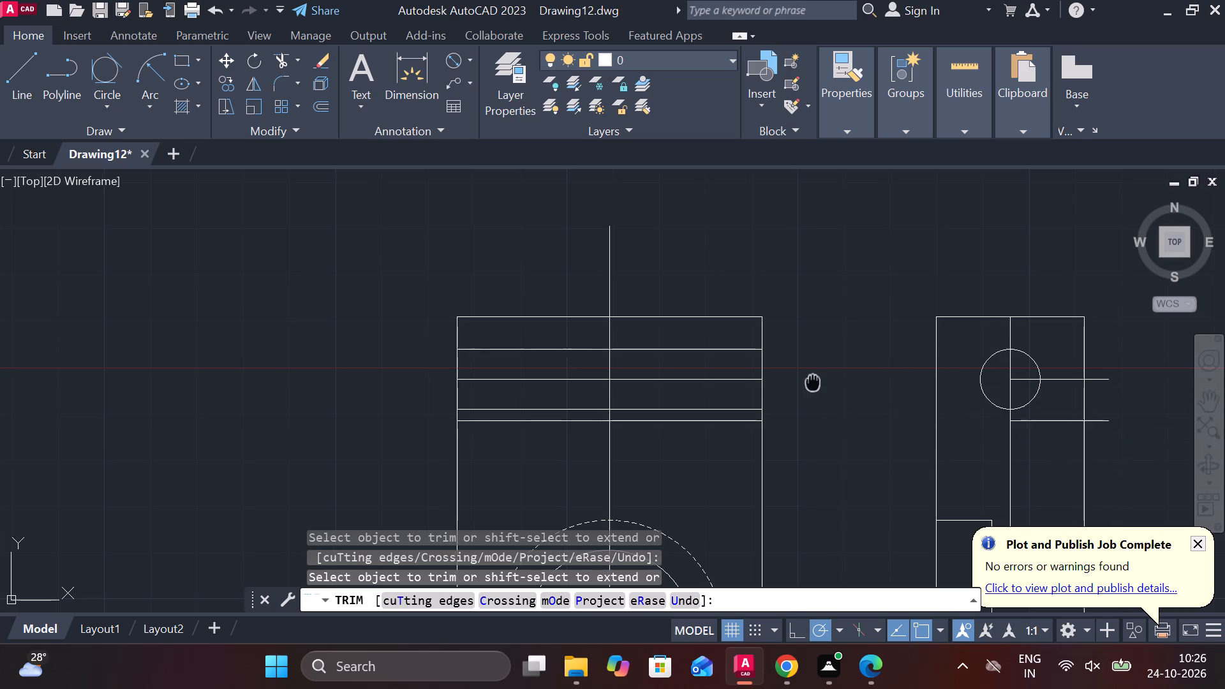
middle_drag(813, 382, 800, 290)
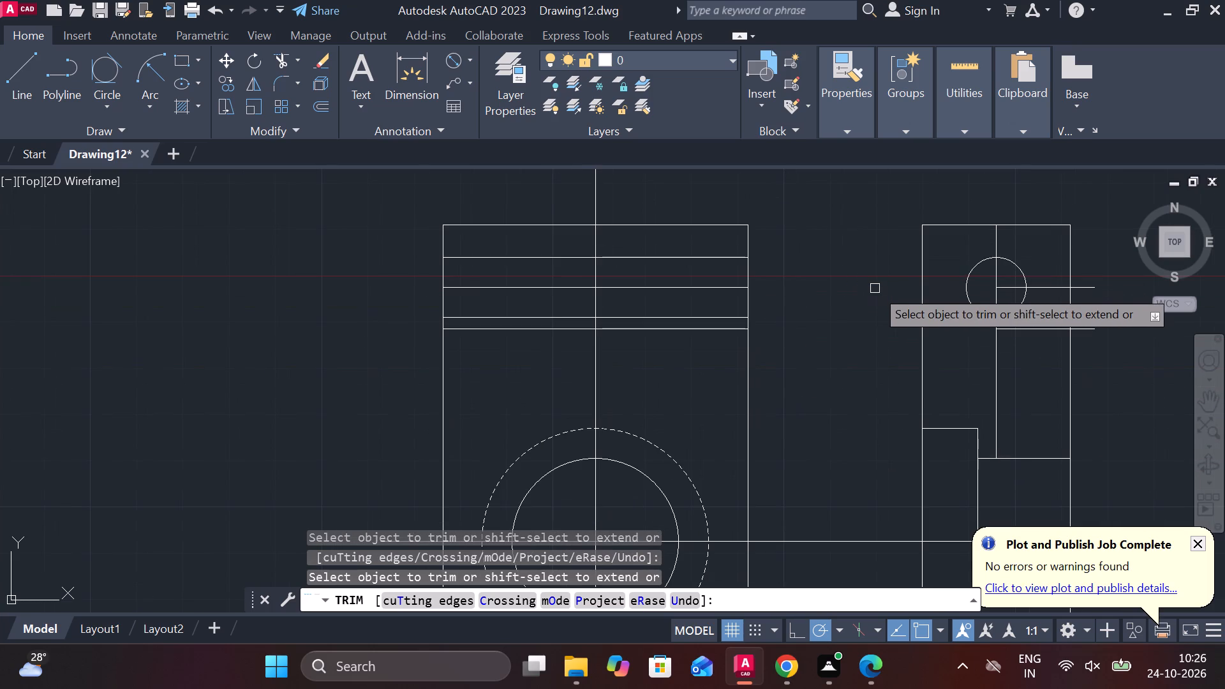
key(Escape)
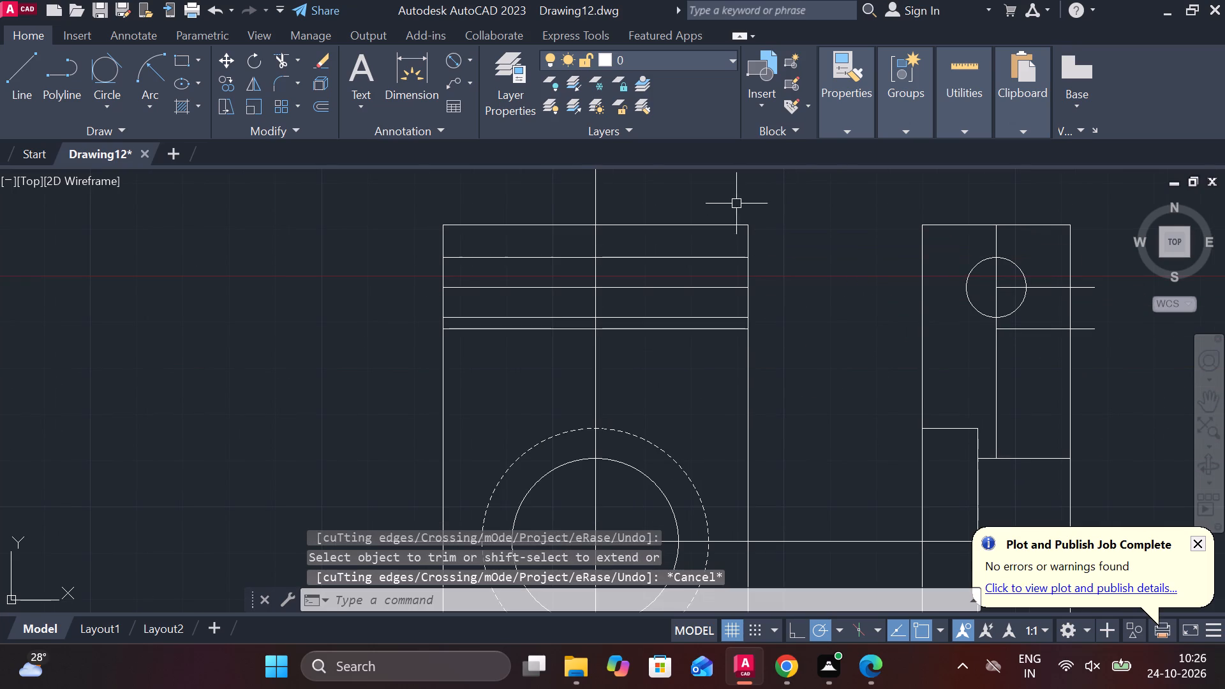
Set the linetype of the front view's two cross hole edge lines to DASHED.
click(690, 253)
click(673, 317)
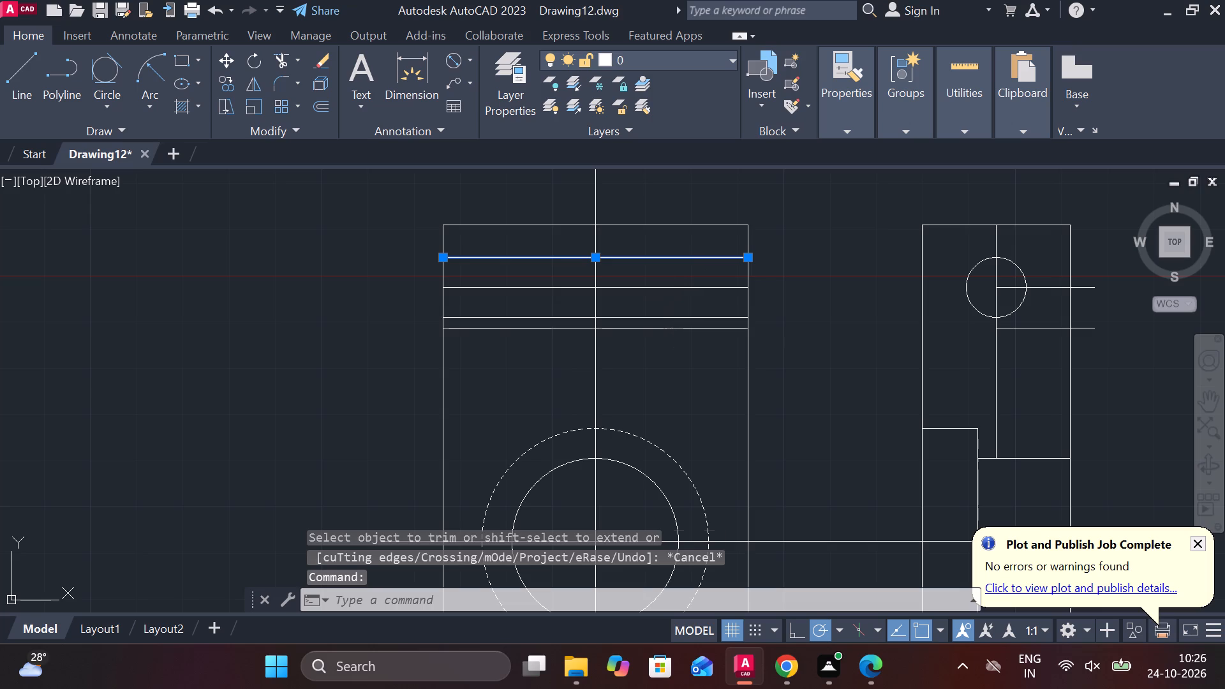
click(845, 130)
click(1000, 195)
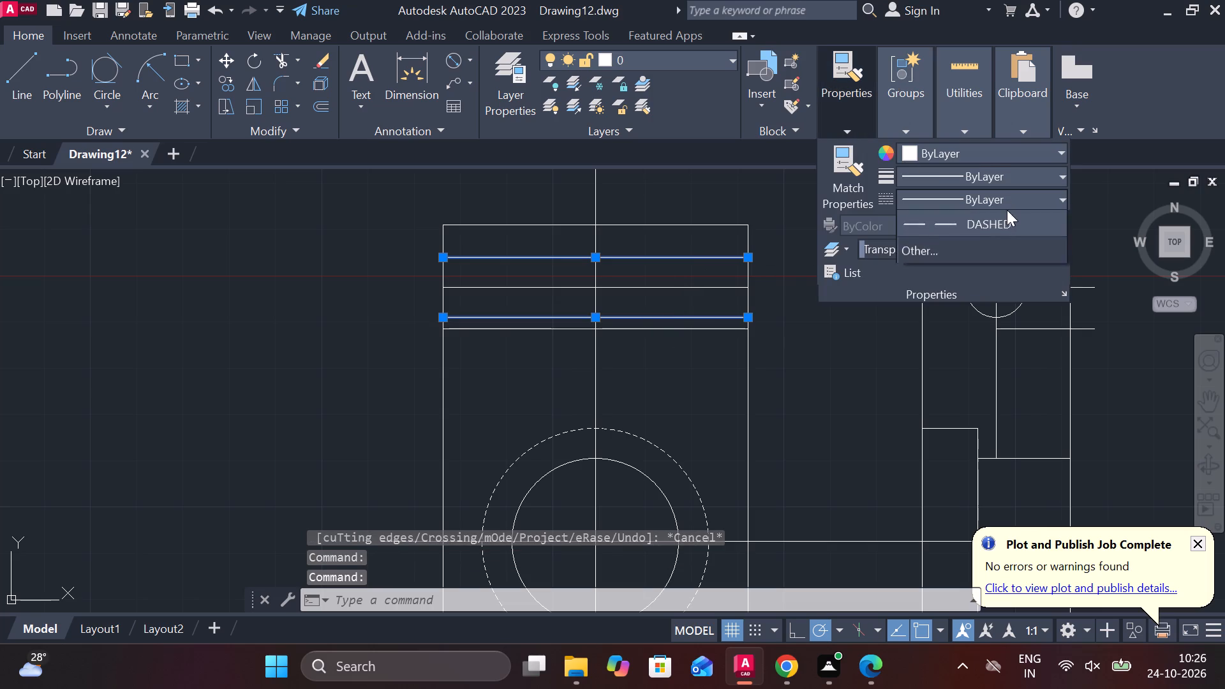
double_click(967, 307)
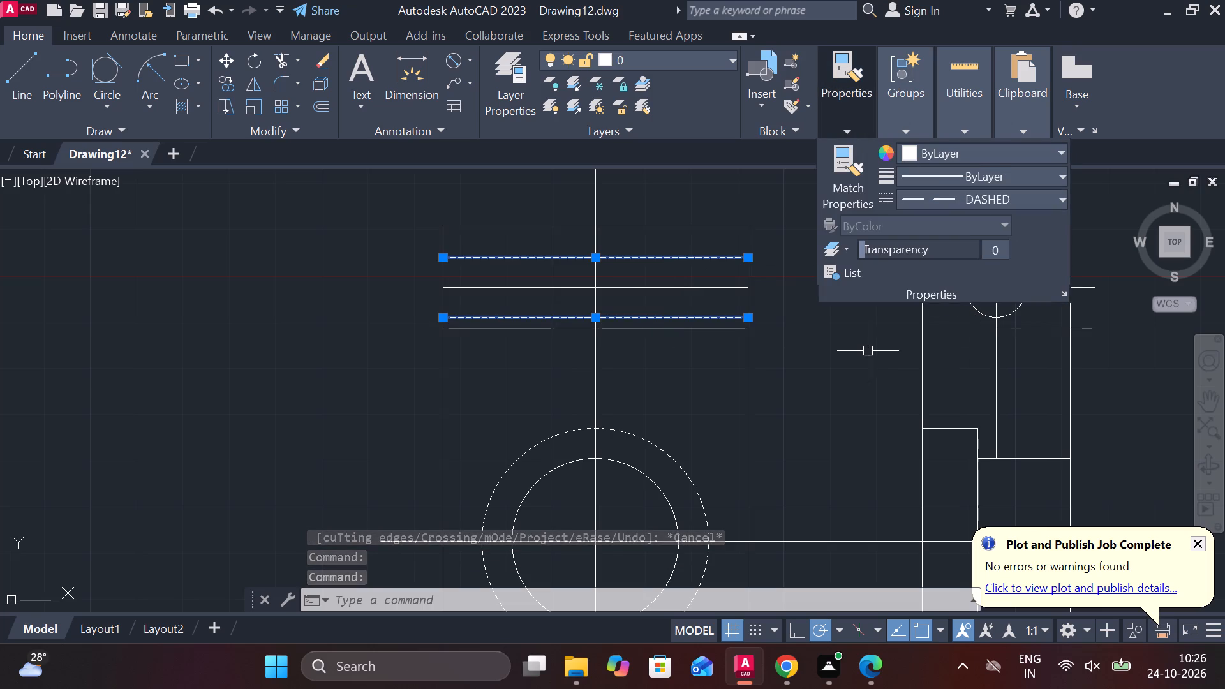
key(Escape)
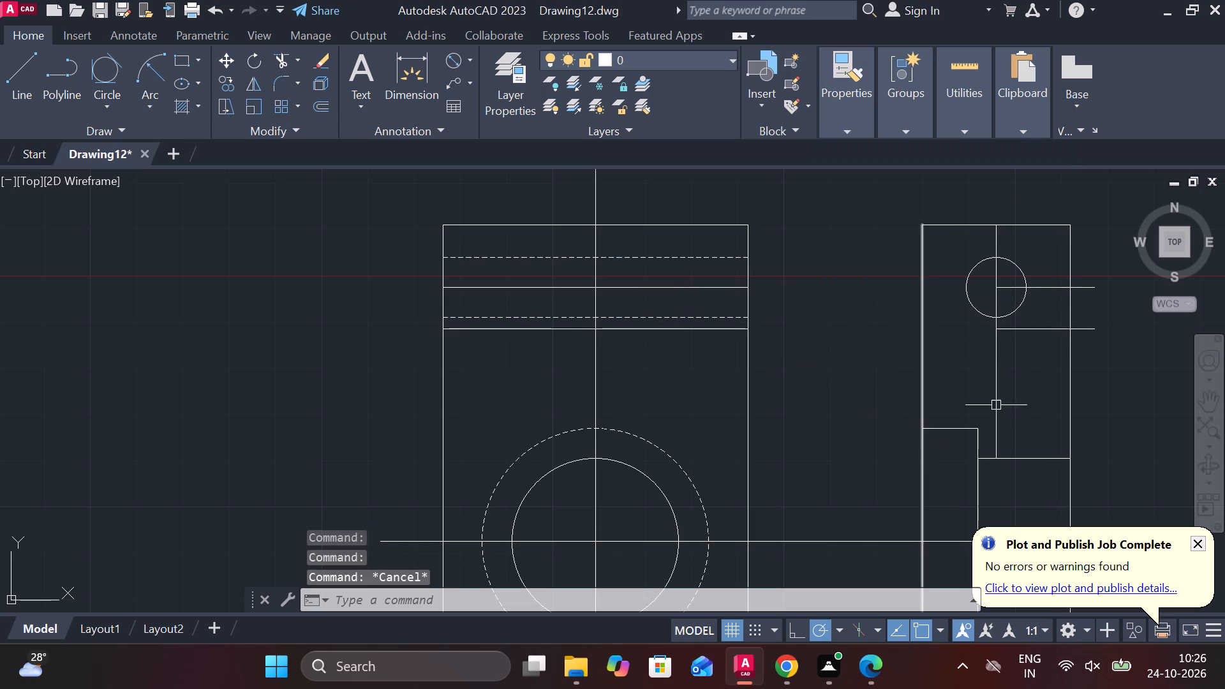
Stretch the lower end of the front view's vertical centerline to a short distance below the arced bottom.
middle_drag(870, 410, 781, 373)
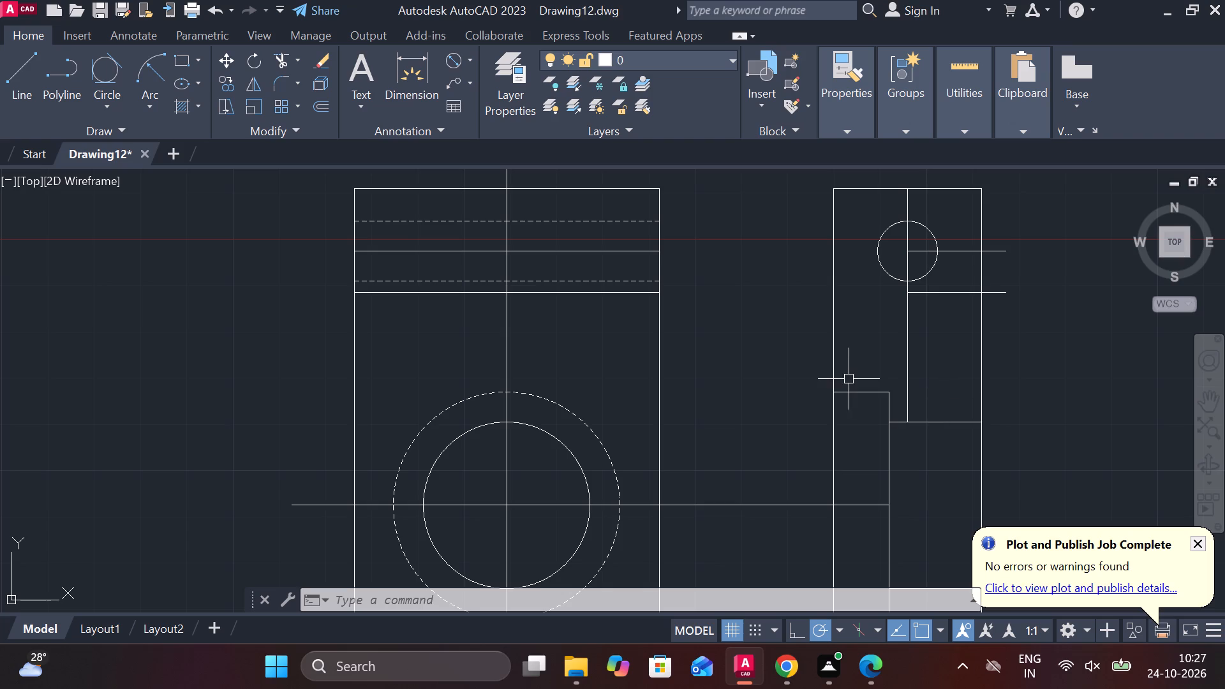
scroll(849, 376, down, 1)
middle_drag(787, 422, 782, 396)
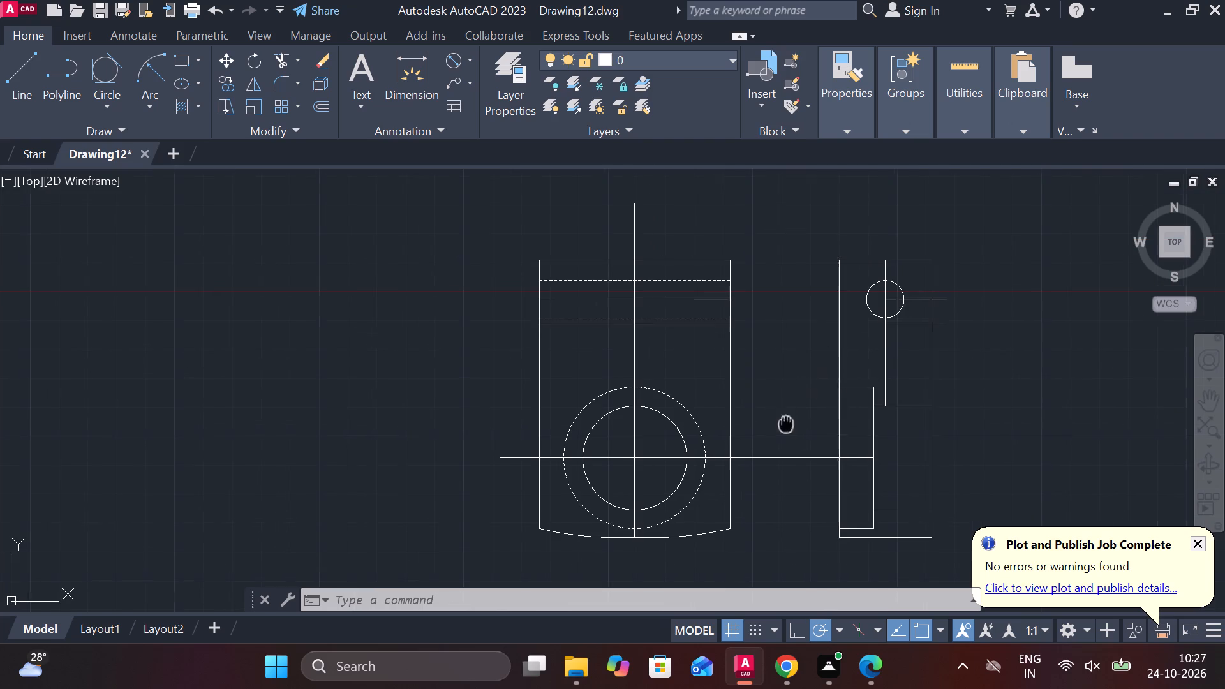
middle_drag(782, 396, 792, 292)
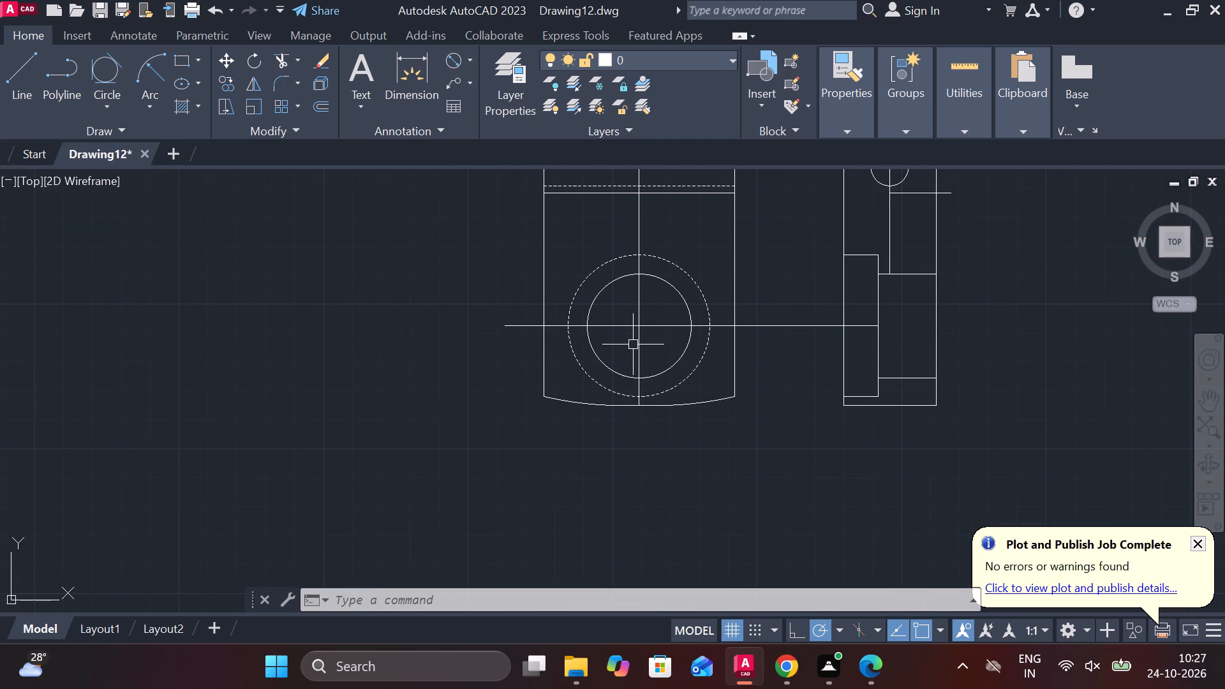
click(634, 339)
click(635, 403)
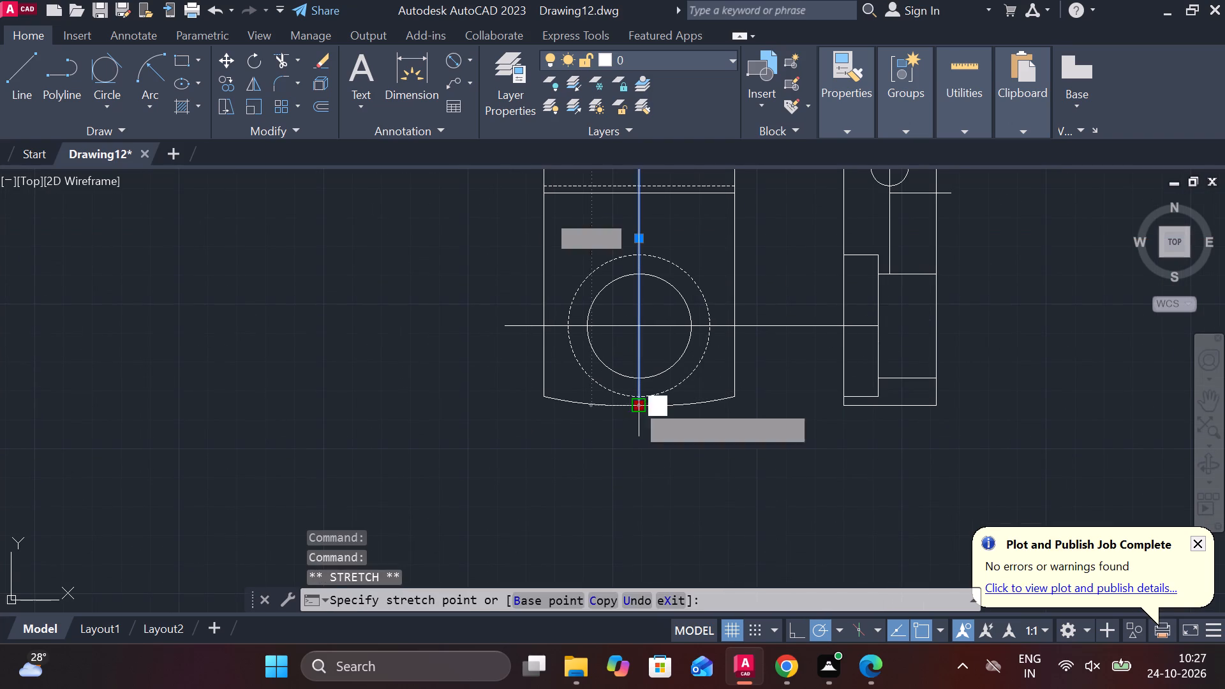
click(641, 445)
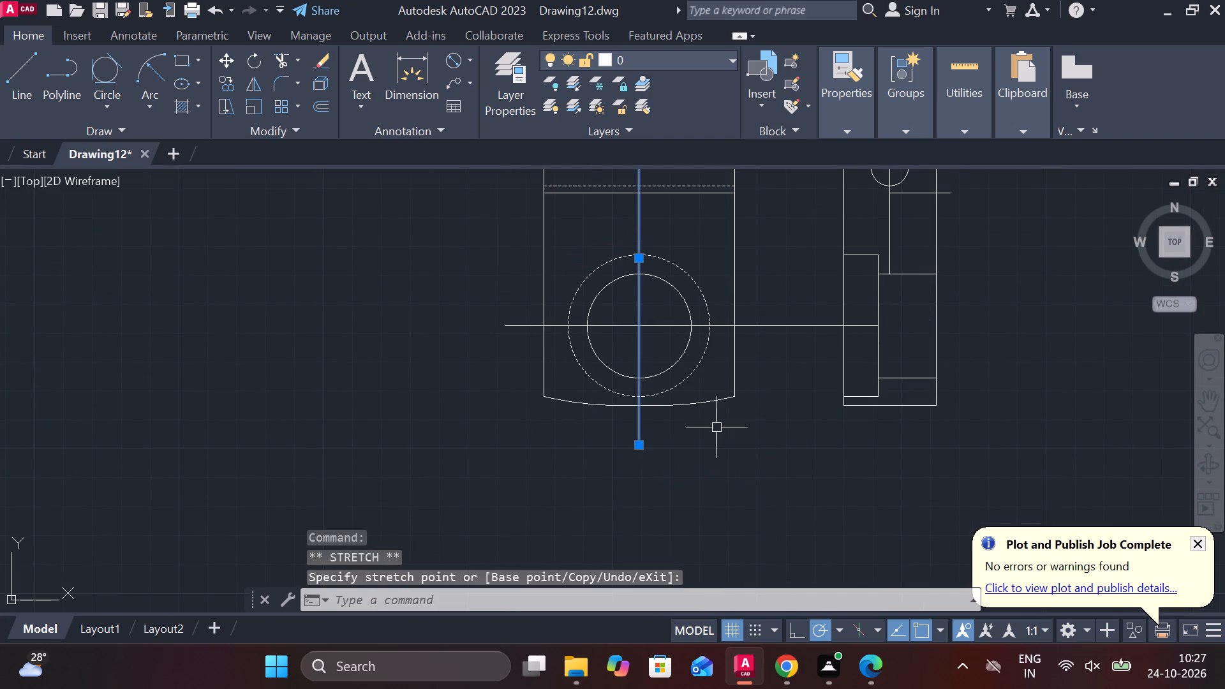
key(Escape)
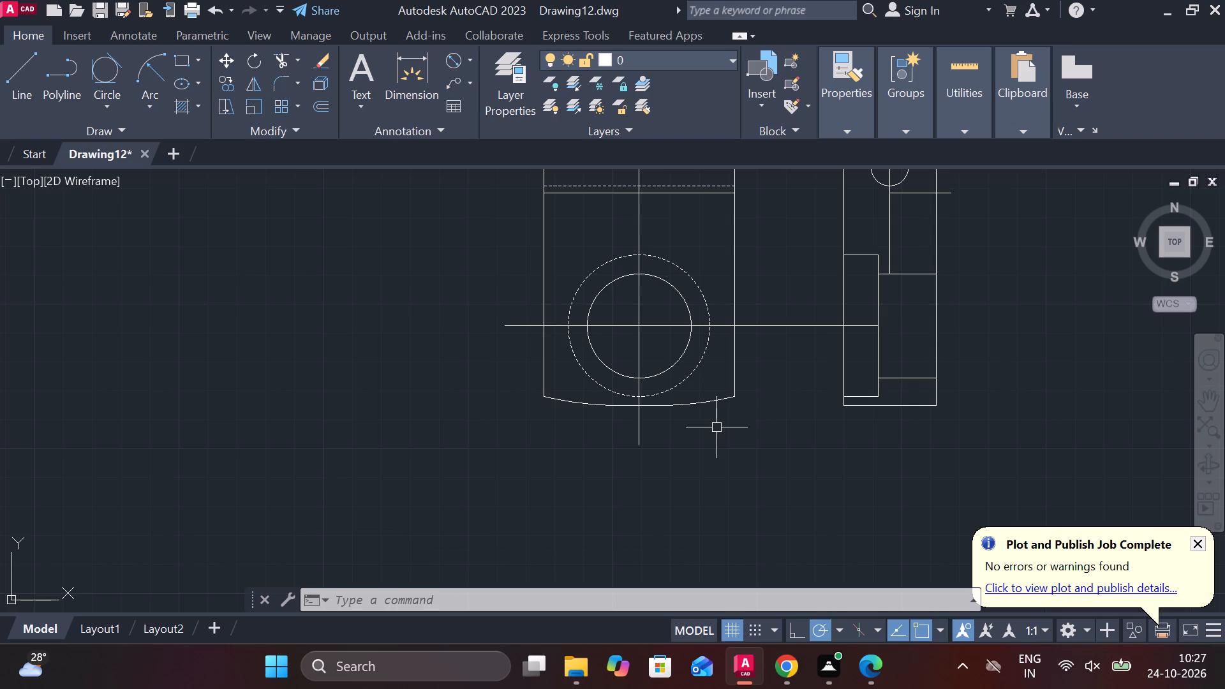
Trim the side view's outer edge between the circle centerline and the 9 offset line, both overhanging line ends, and the circle's horizontal centerline.
scroll(1028, 336, down, 2)
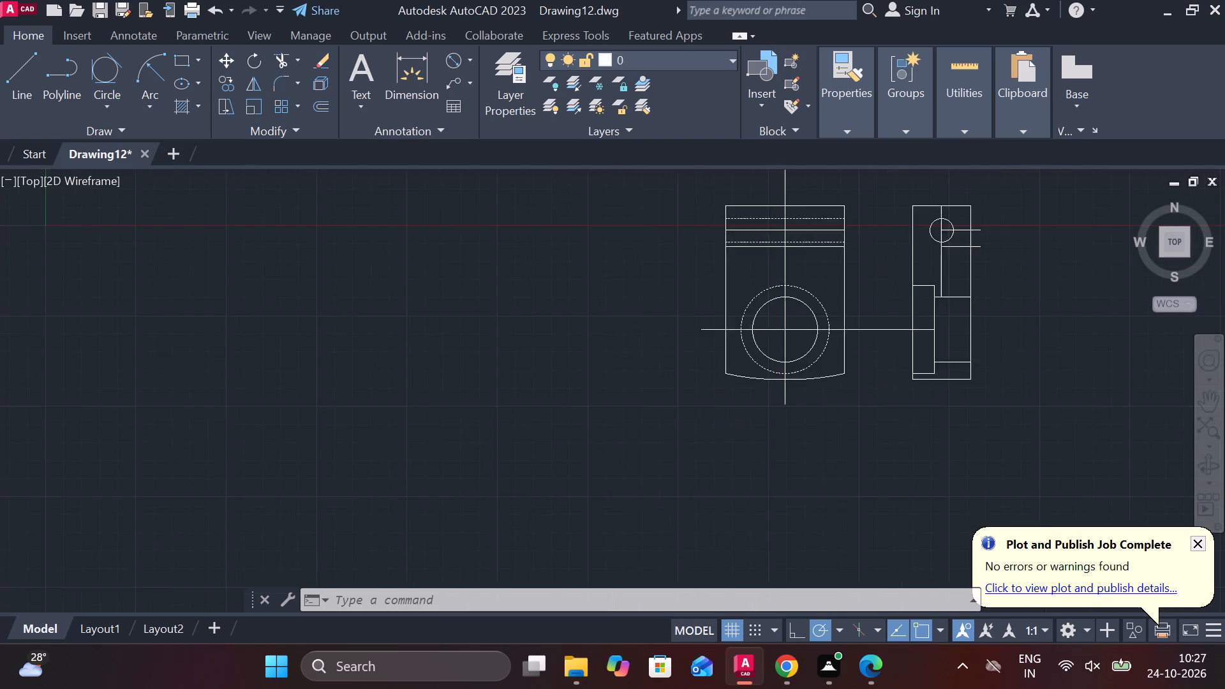
scroll(1027, 330, up, 1)
middle_drag(1011, 318, 803, 331)
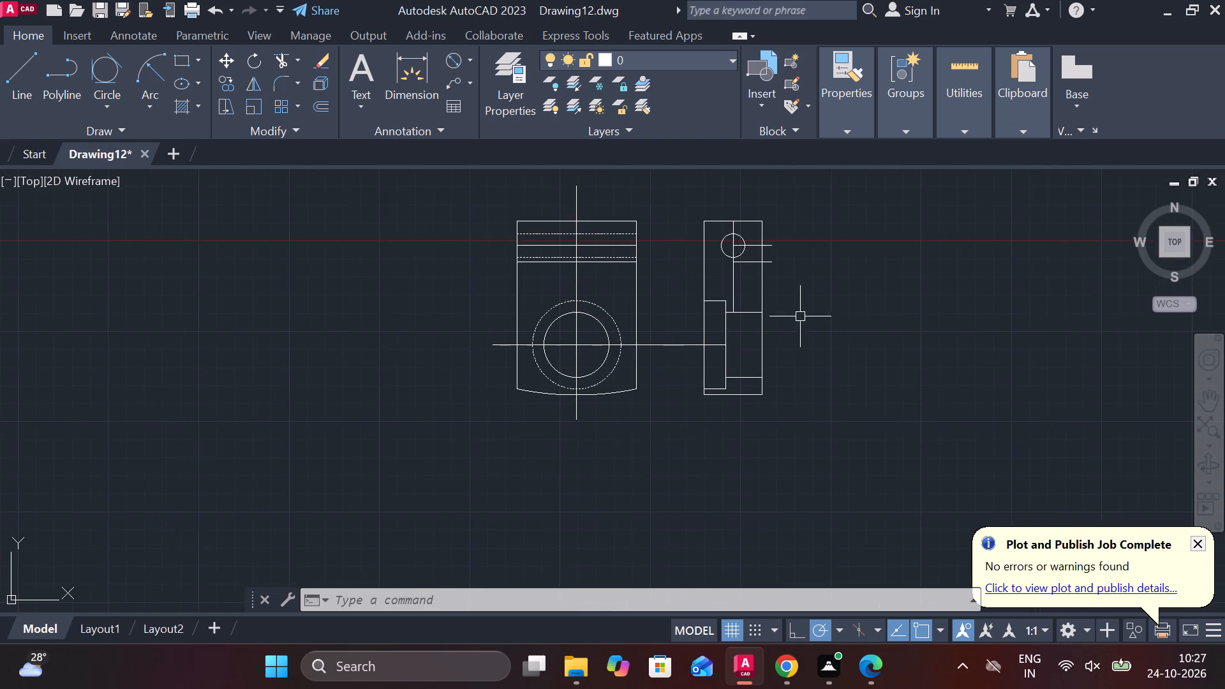
middle_drag(800, 316, 678, 357)
scroll(658, 335, up, 3)
scroll(658, 327, down, 1)
middle_drag(657, 322, 669, 344)
text(TR)
key(space)
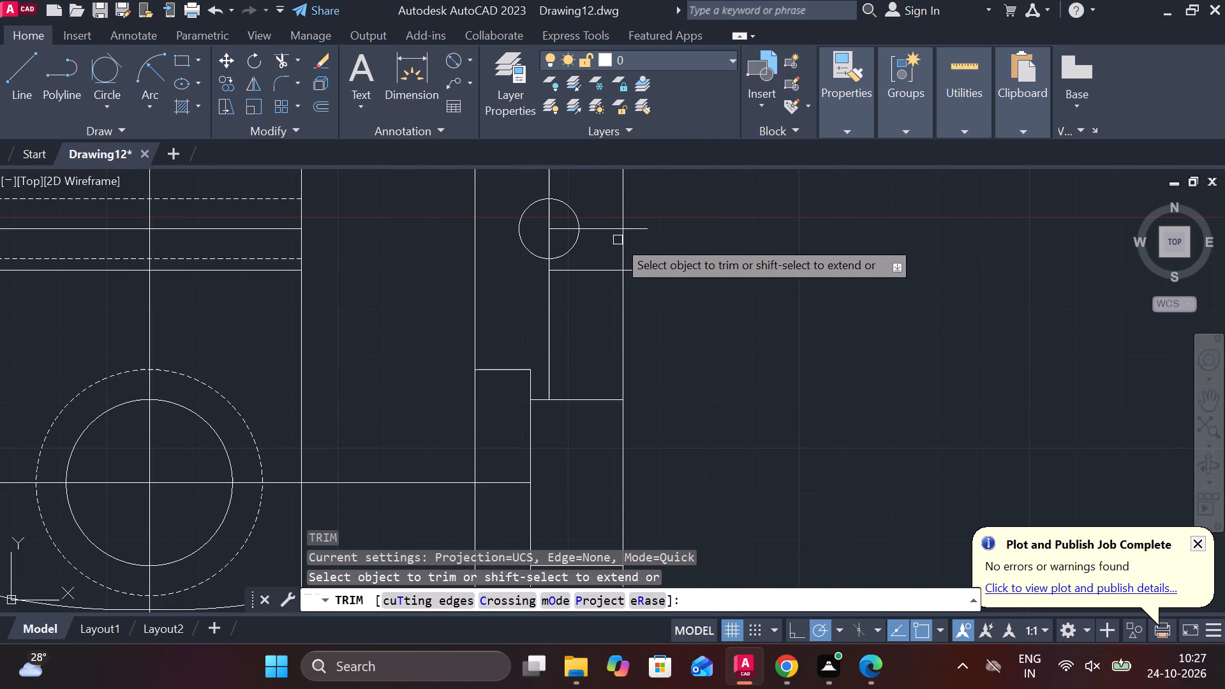
click(623, 239)
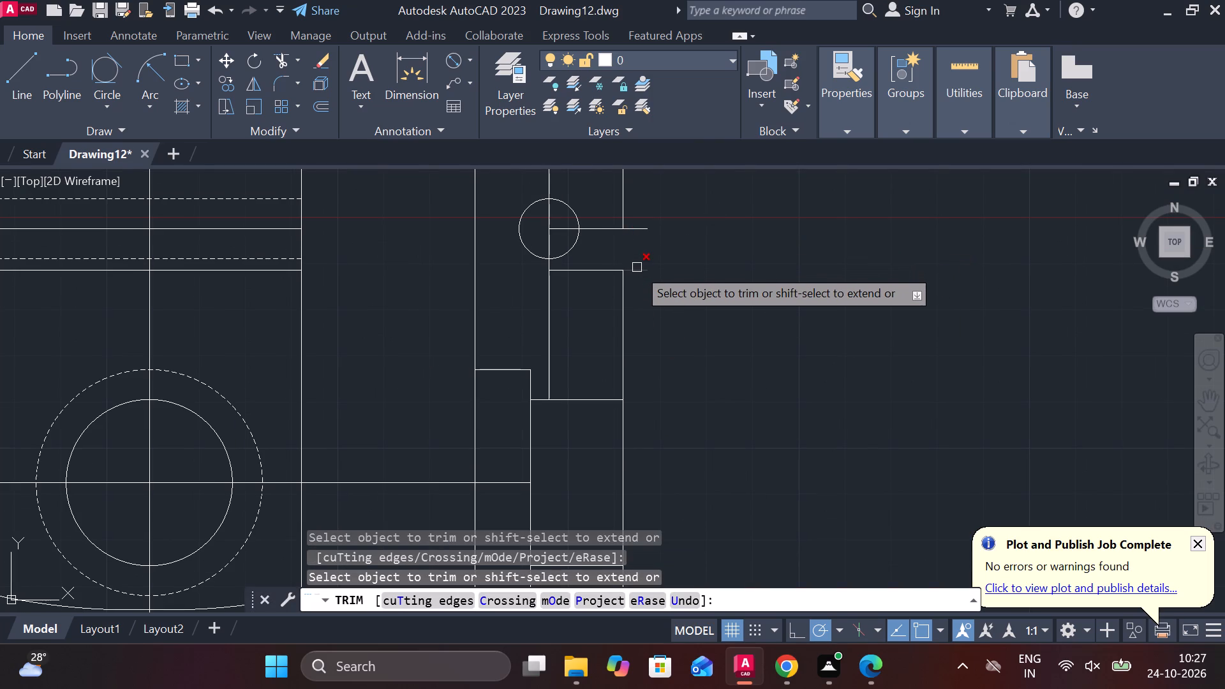
double_click(637, 267)
click(632, 225)
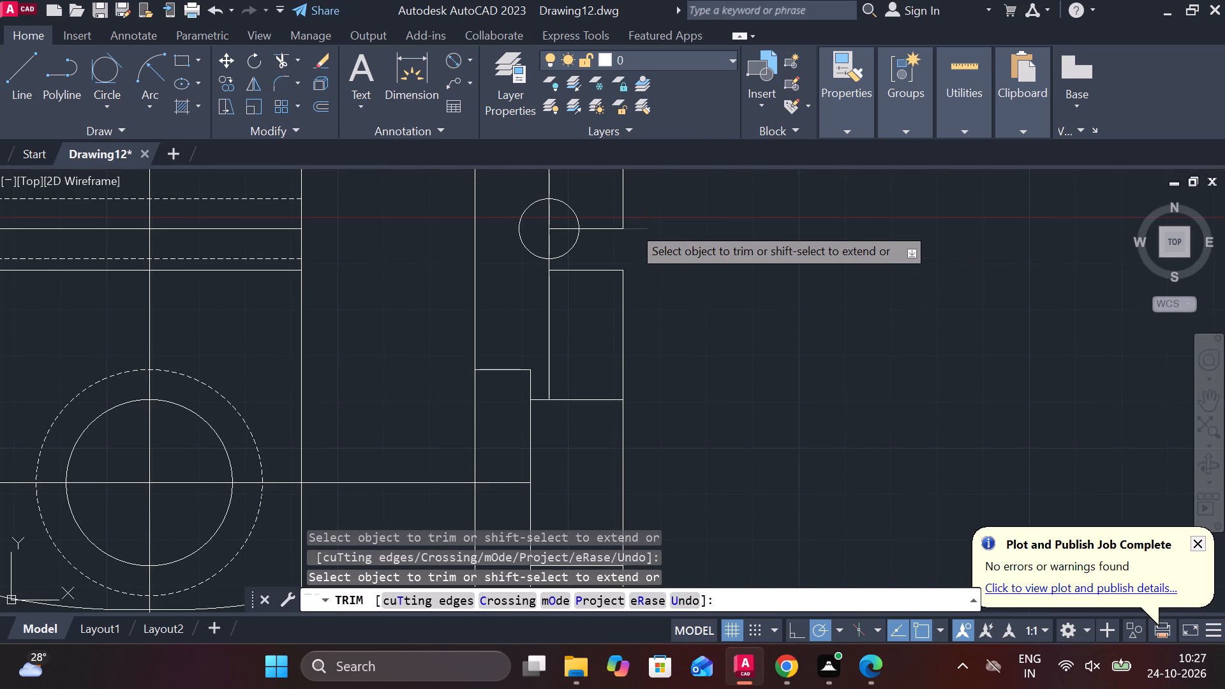
click(615, 225)
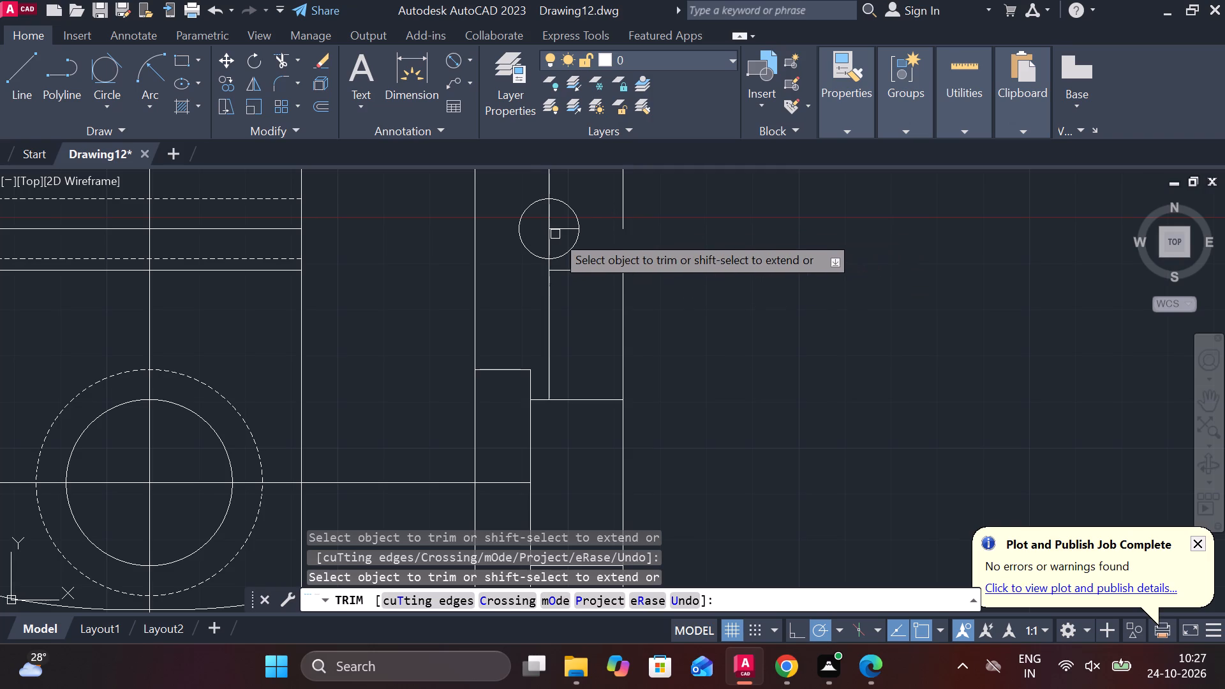
click(557, 232)
scroll(631, 241, down, 2)
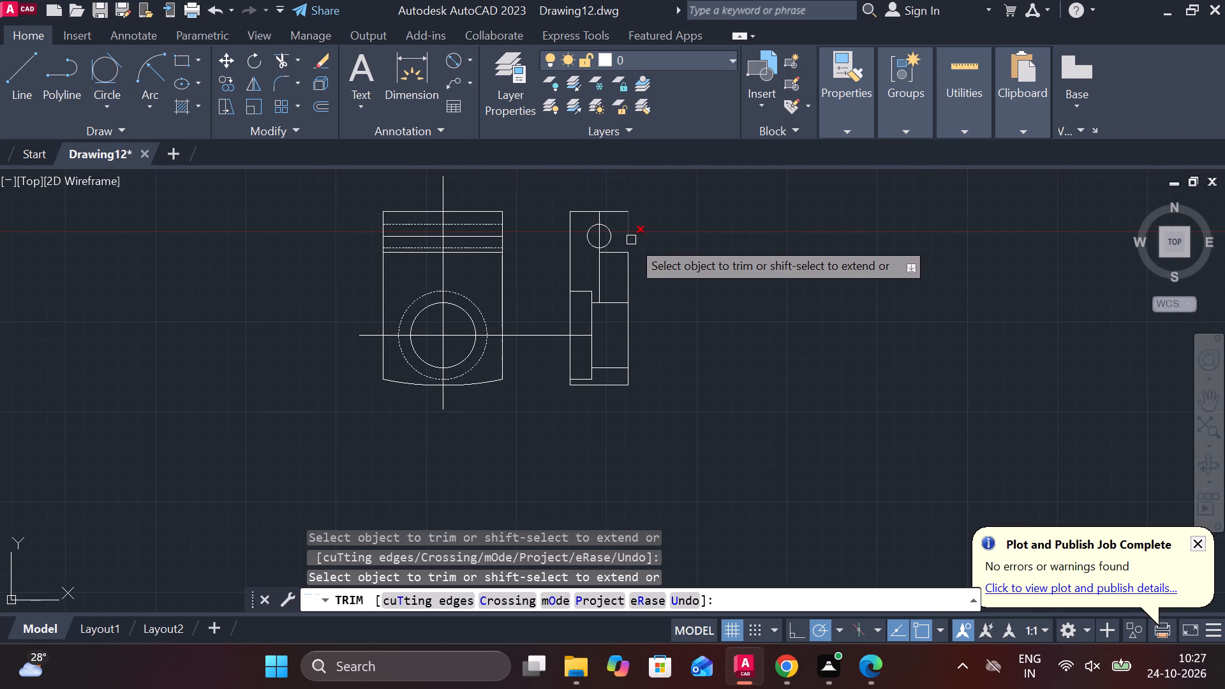
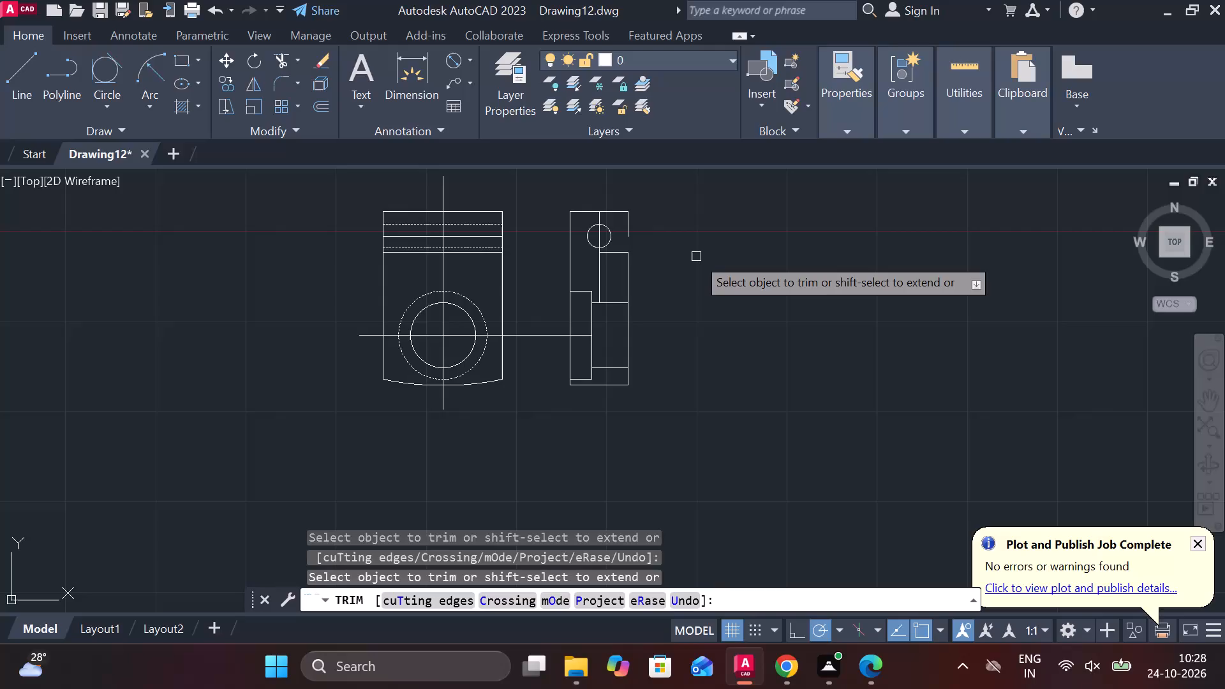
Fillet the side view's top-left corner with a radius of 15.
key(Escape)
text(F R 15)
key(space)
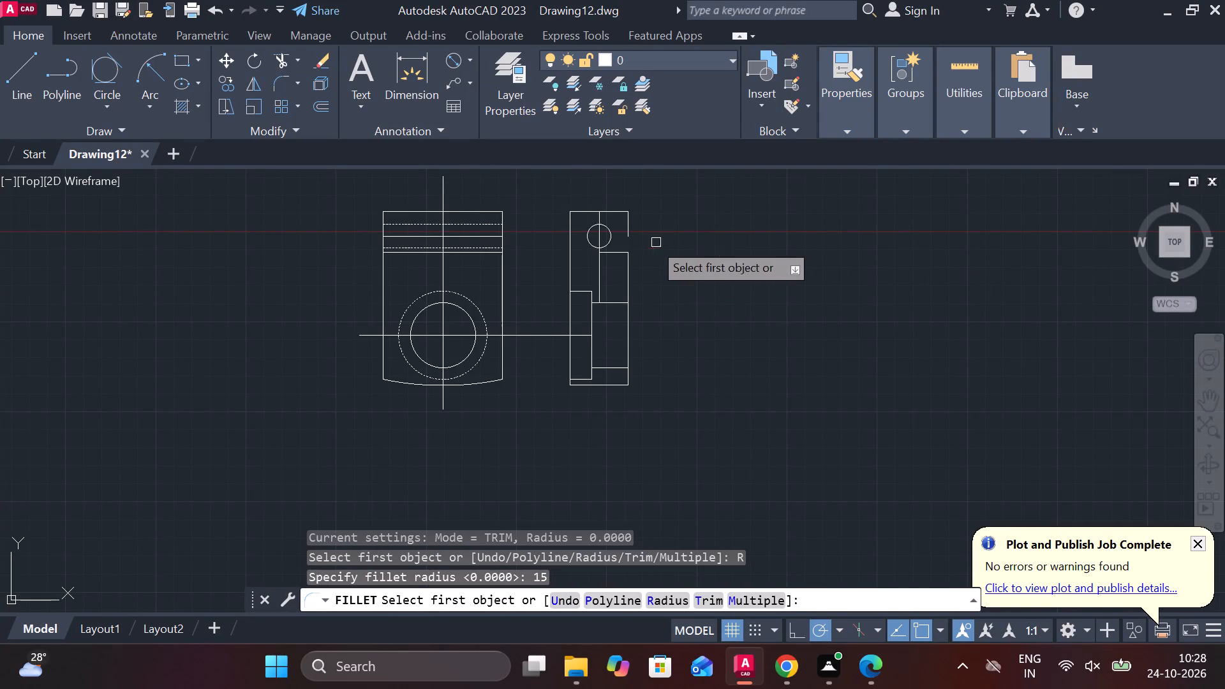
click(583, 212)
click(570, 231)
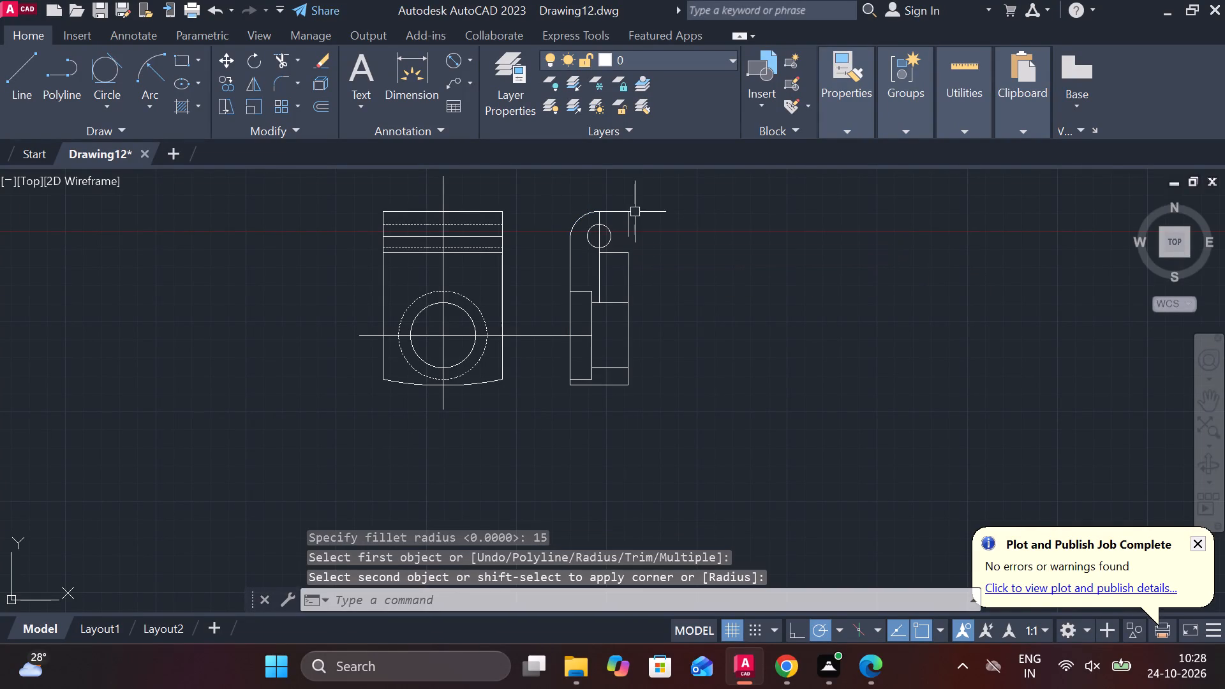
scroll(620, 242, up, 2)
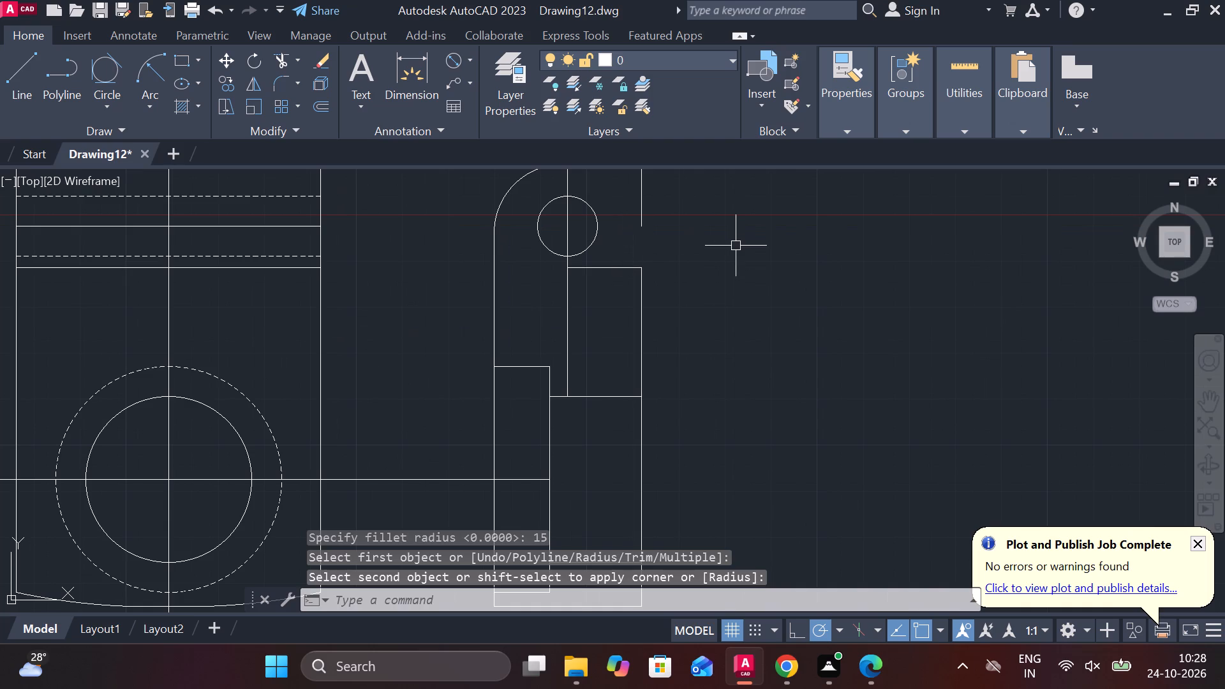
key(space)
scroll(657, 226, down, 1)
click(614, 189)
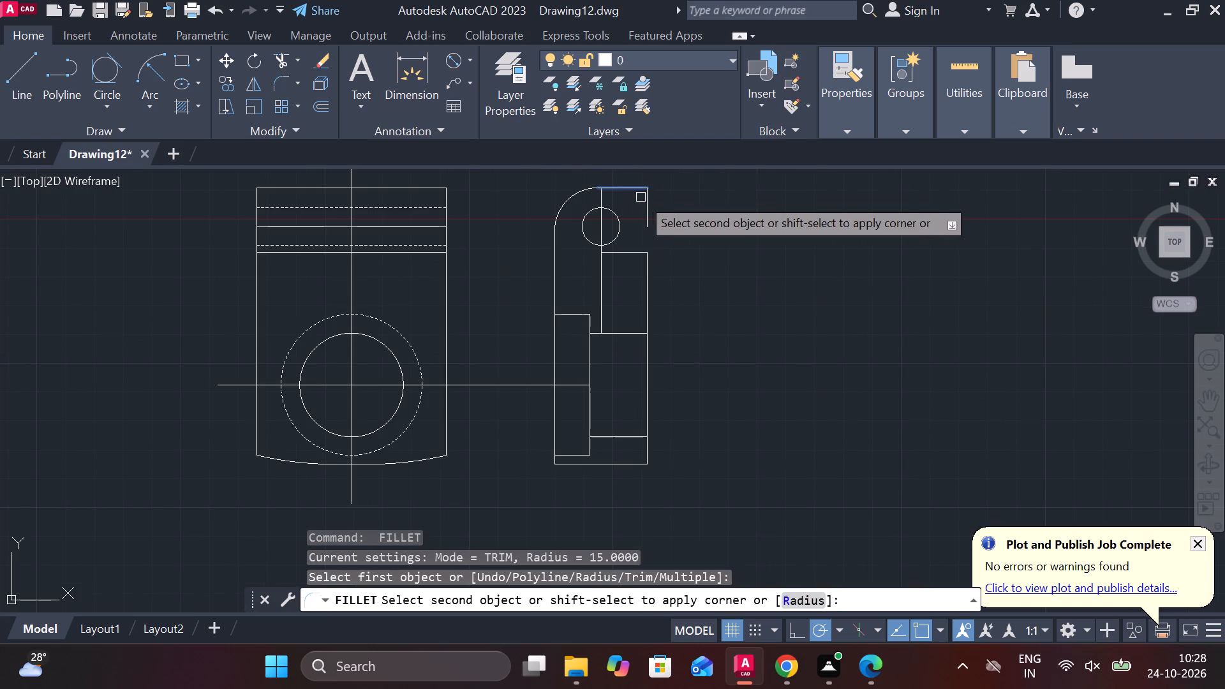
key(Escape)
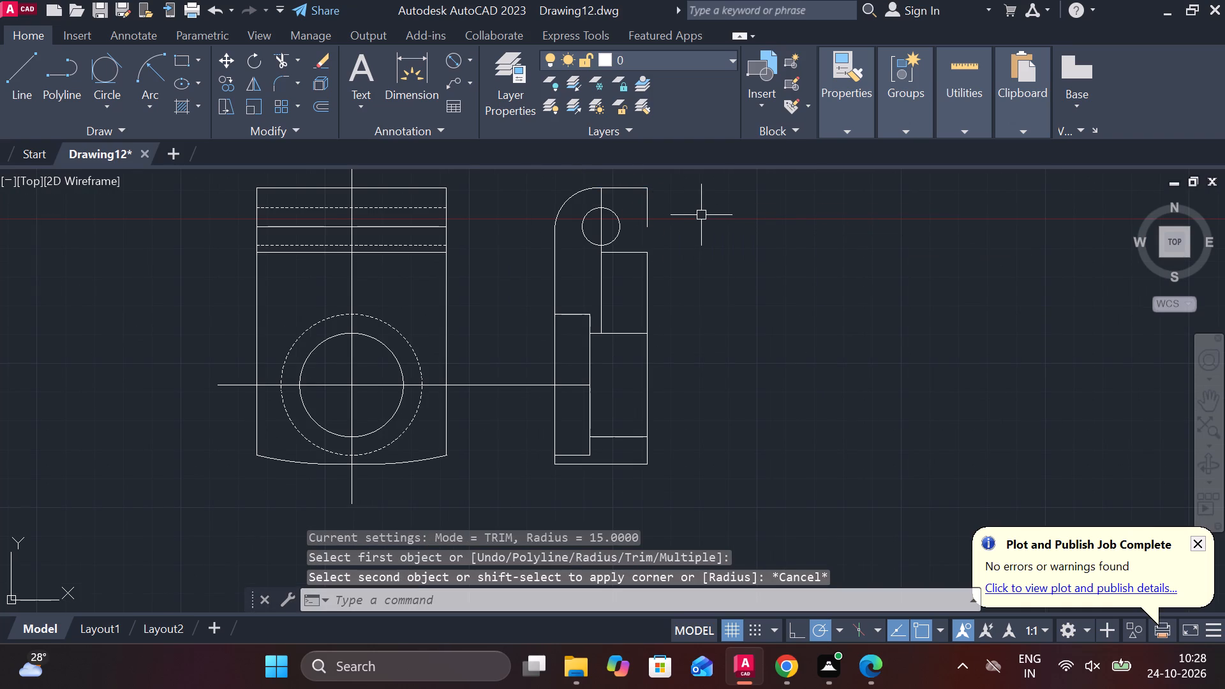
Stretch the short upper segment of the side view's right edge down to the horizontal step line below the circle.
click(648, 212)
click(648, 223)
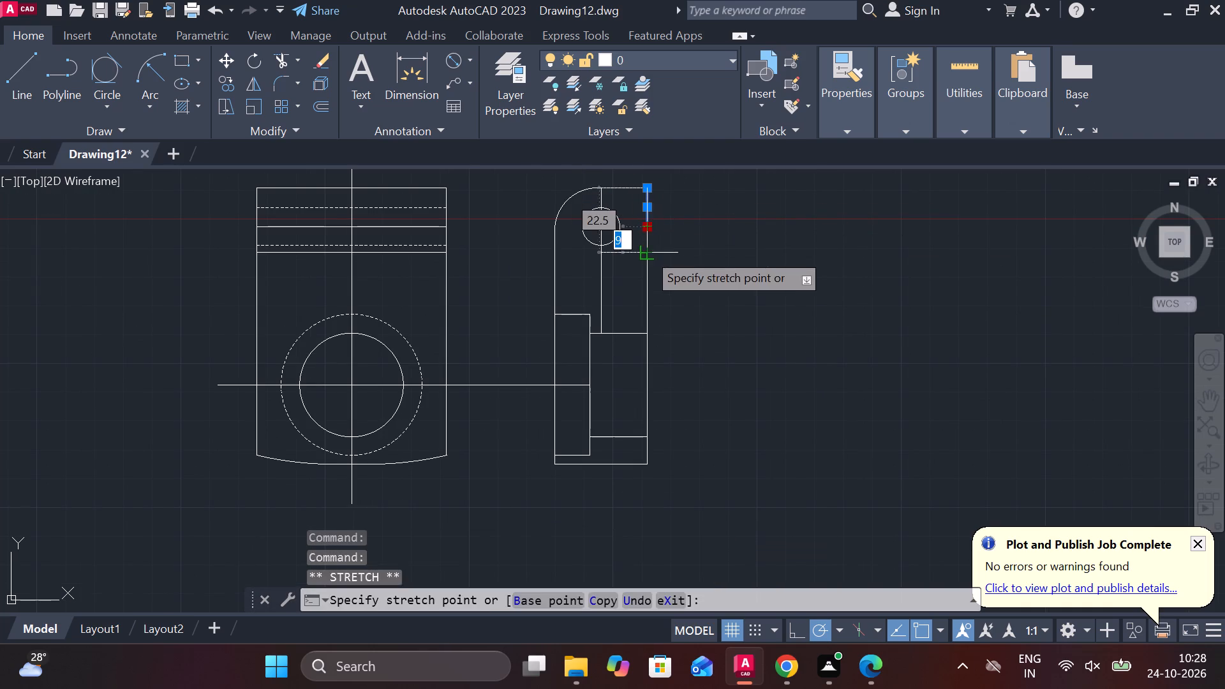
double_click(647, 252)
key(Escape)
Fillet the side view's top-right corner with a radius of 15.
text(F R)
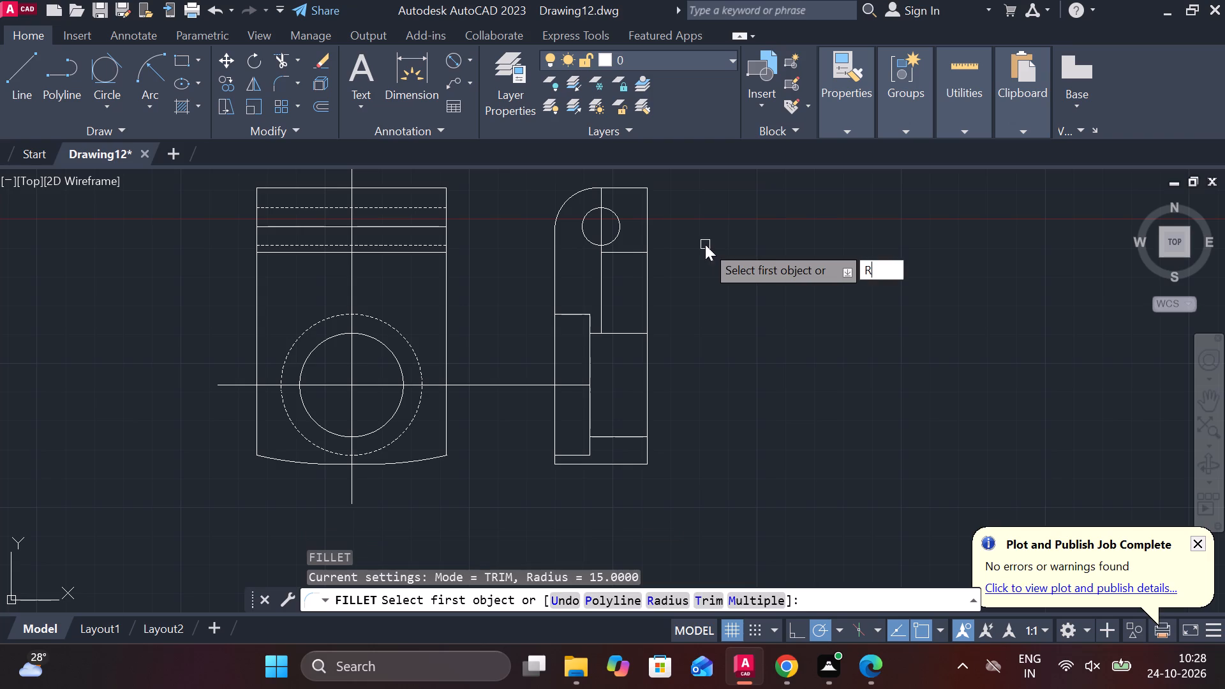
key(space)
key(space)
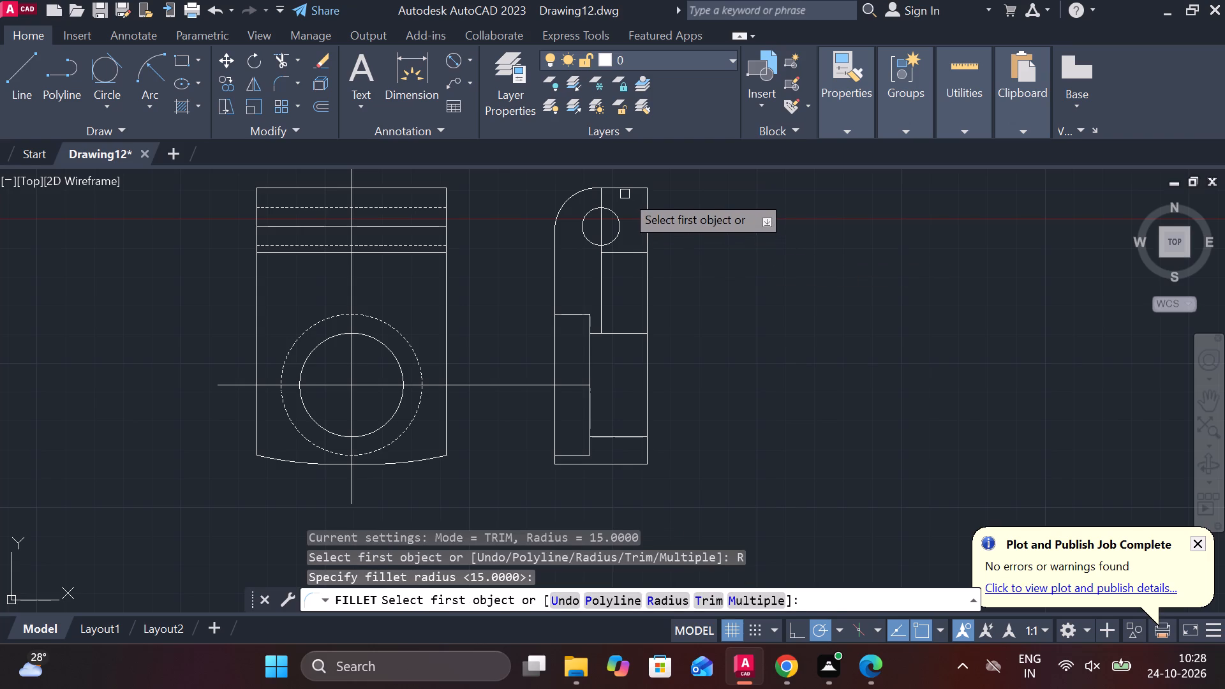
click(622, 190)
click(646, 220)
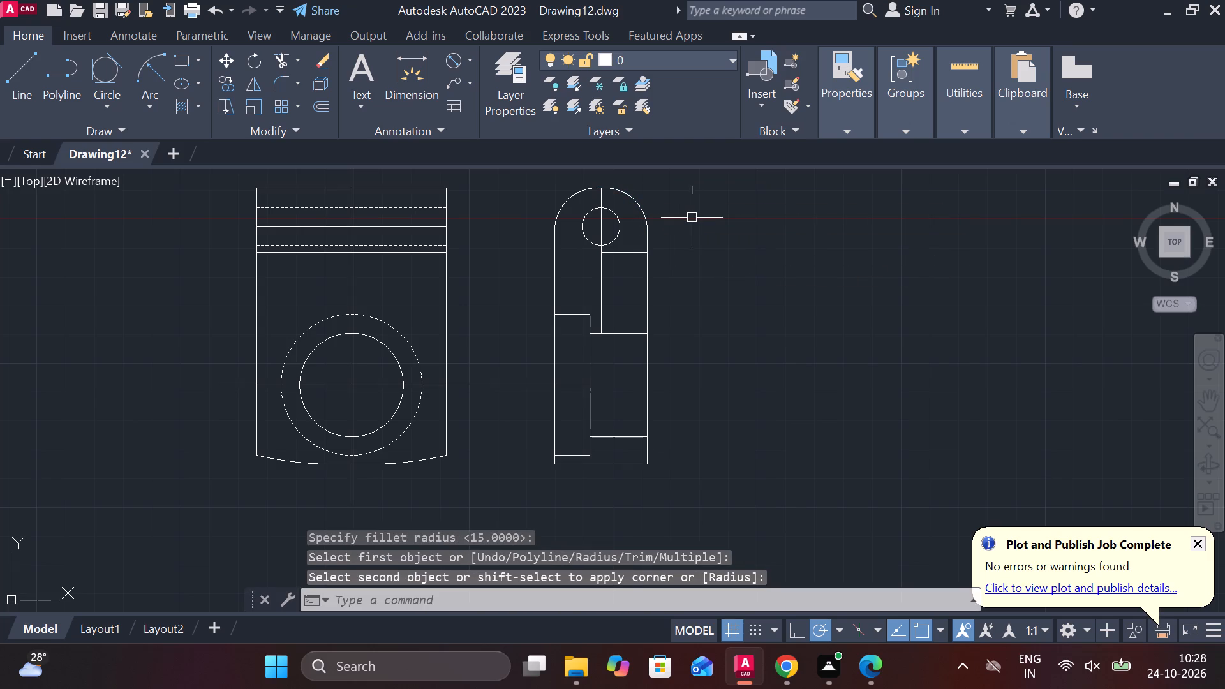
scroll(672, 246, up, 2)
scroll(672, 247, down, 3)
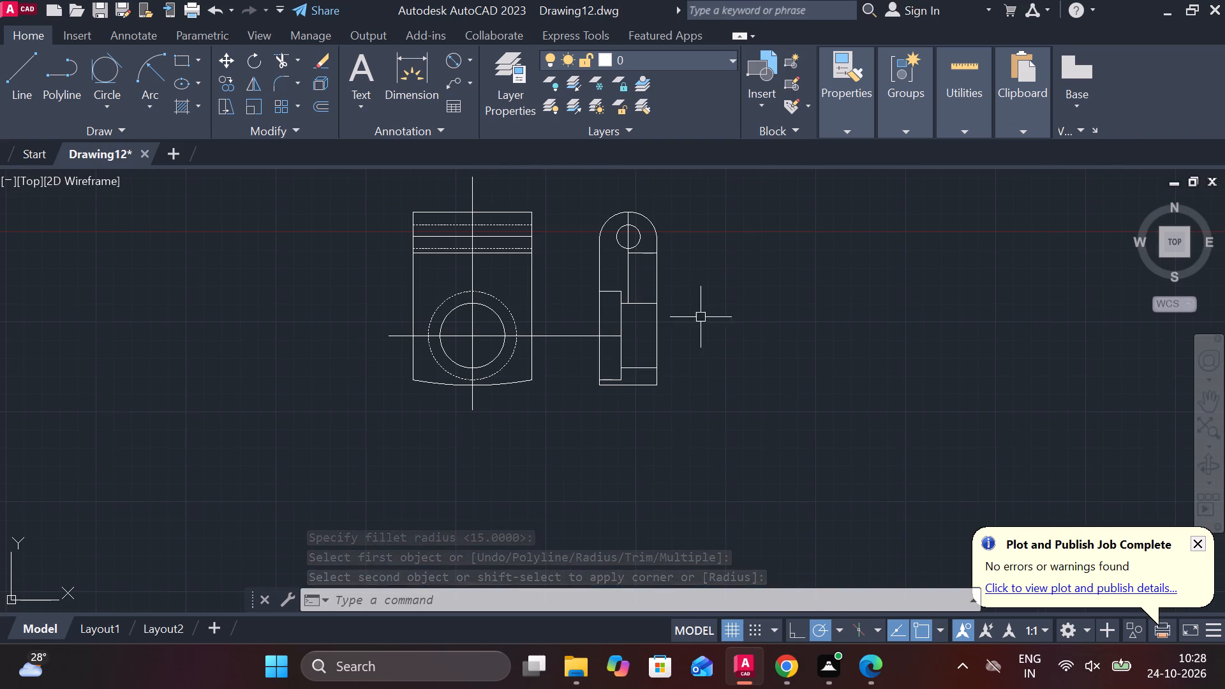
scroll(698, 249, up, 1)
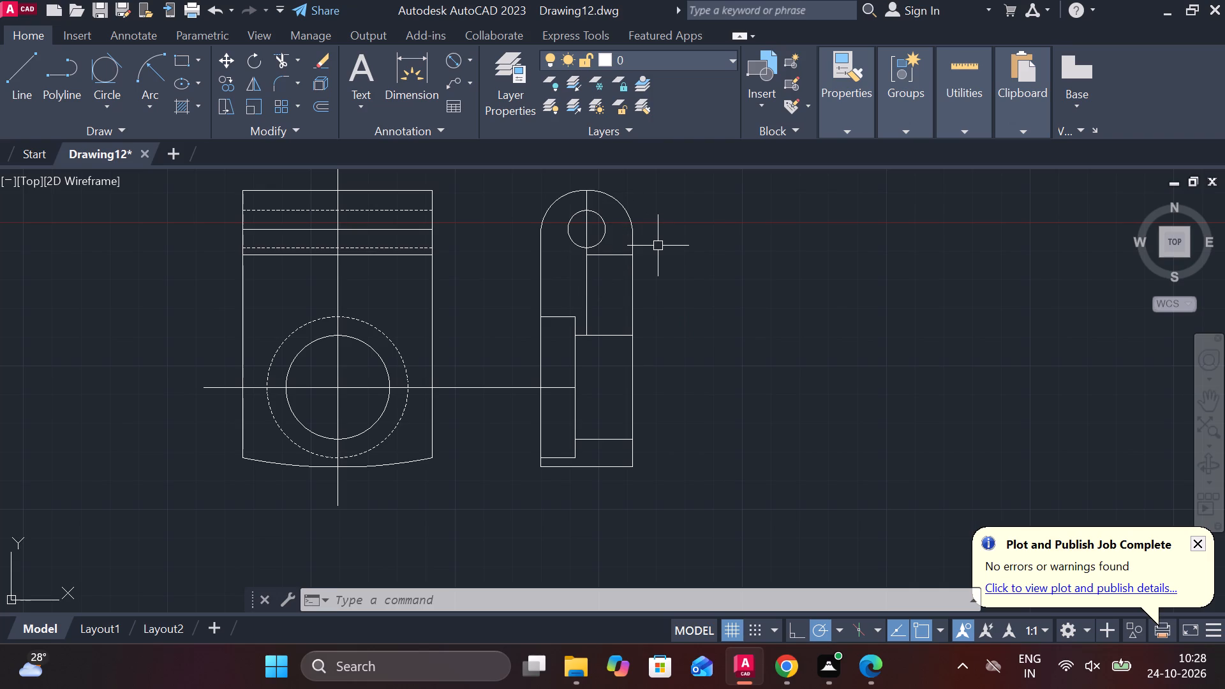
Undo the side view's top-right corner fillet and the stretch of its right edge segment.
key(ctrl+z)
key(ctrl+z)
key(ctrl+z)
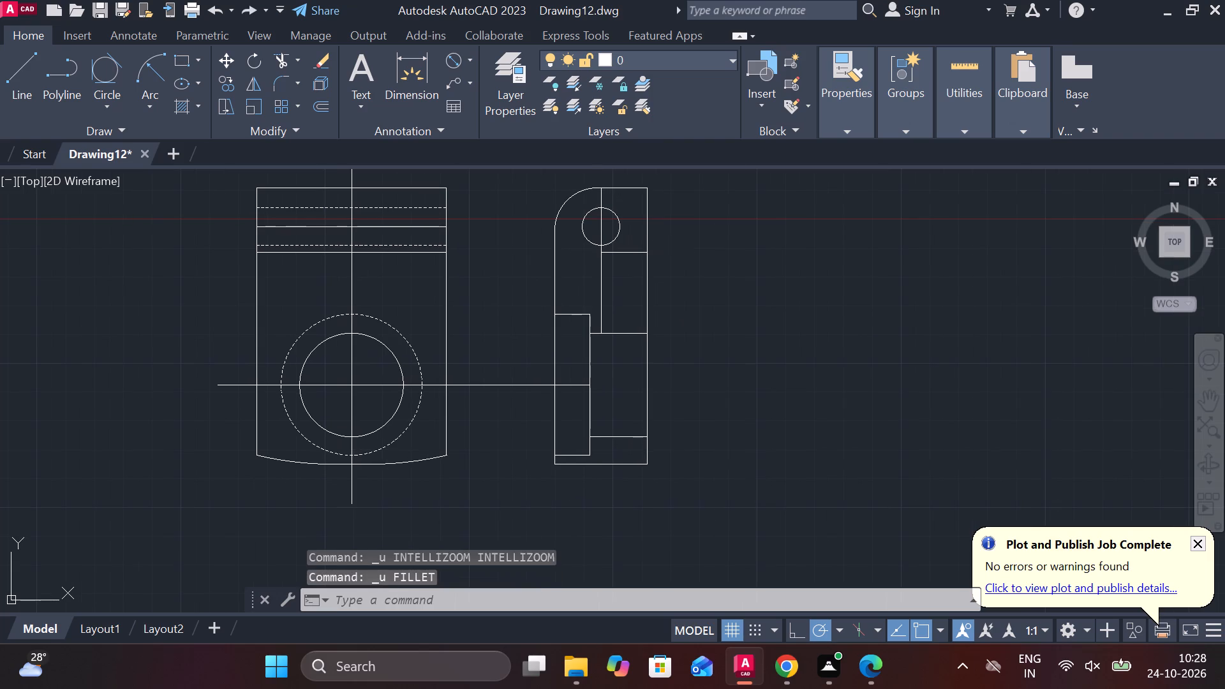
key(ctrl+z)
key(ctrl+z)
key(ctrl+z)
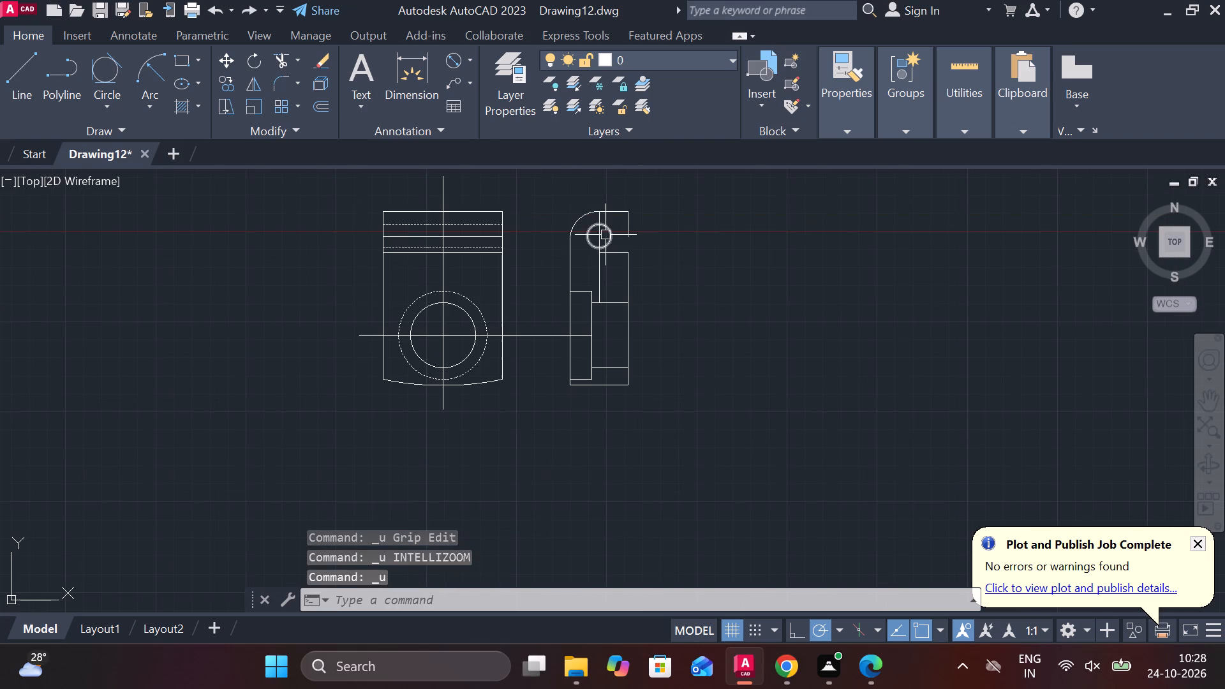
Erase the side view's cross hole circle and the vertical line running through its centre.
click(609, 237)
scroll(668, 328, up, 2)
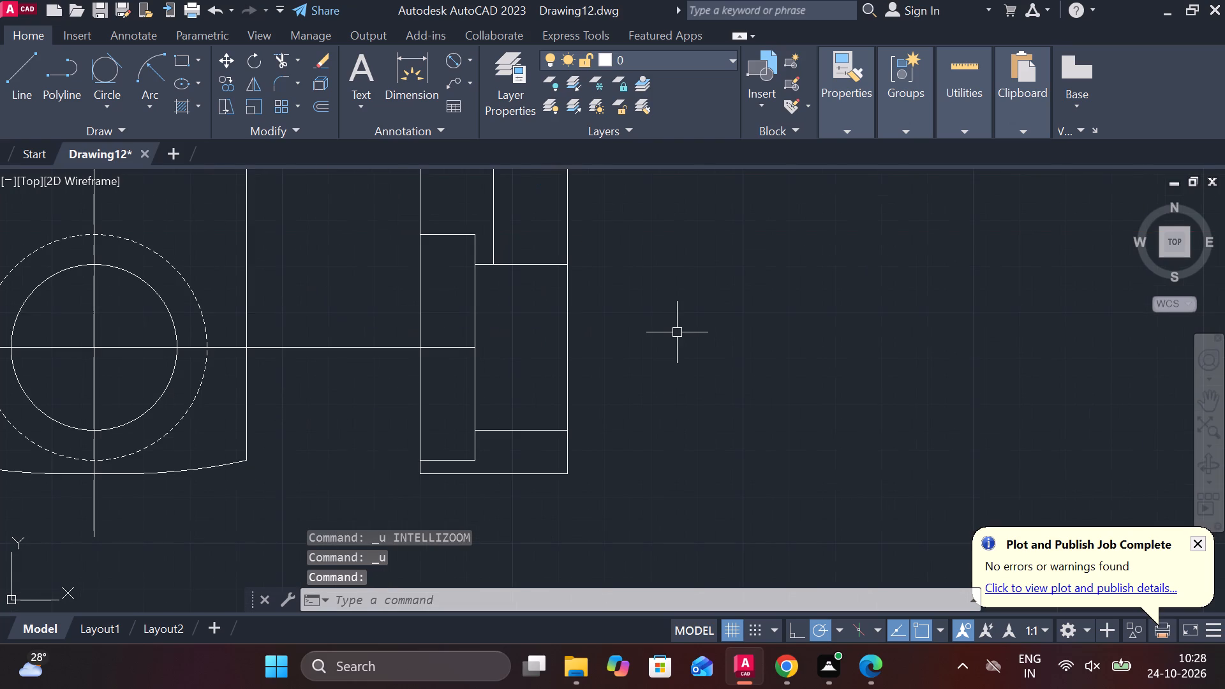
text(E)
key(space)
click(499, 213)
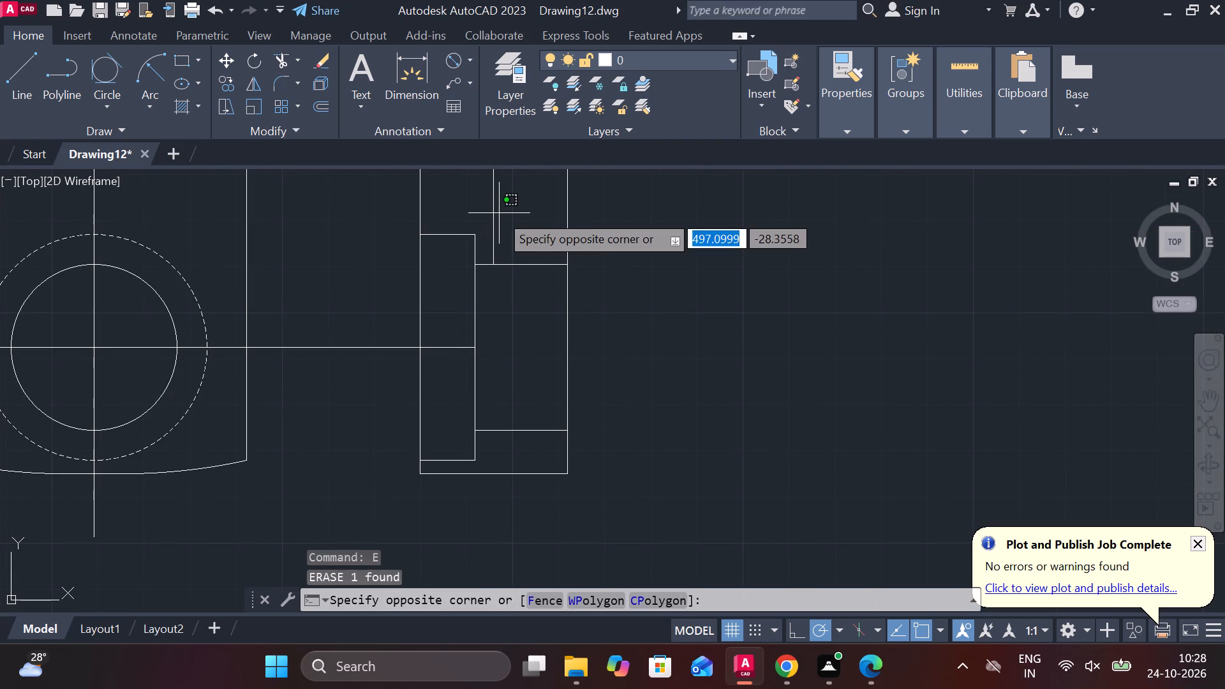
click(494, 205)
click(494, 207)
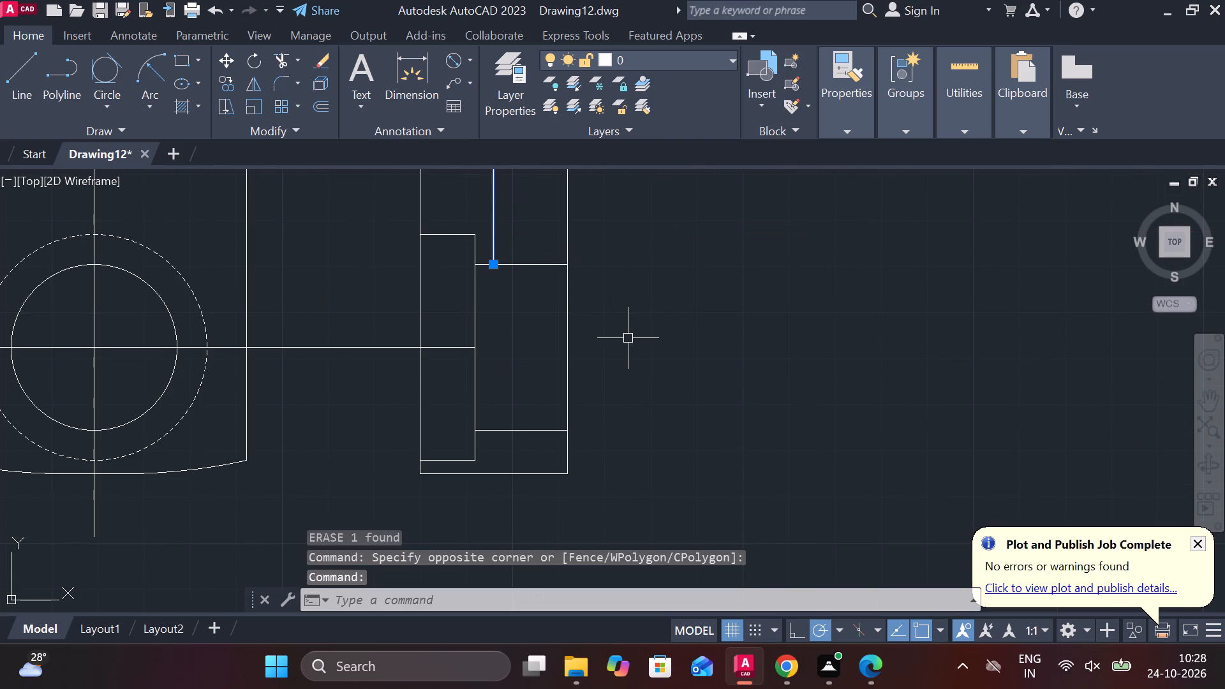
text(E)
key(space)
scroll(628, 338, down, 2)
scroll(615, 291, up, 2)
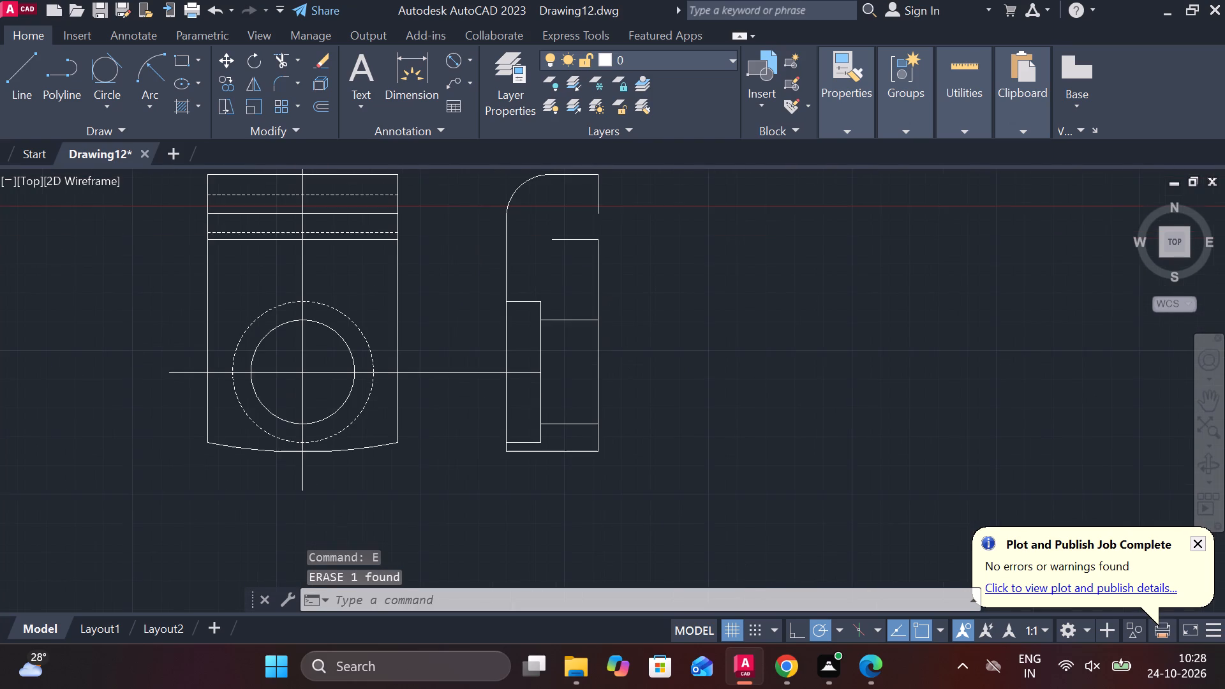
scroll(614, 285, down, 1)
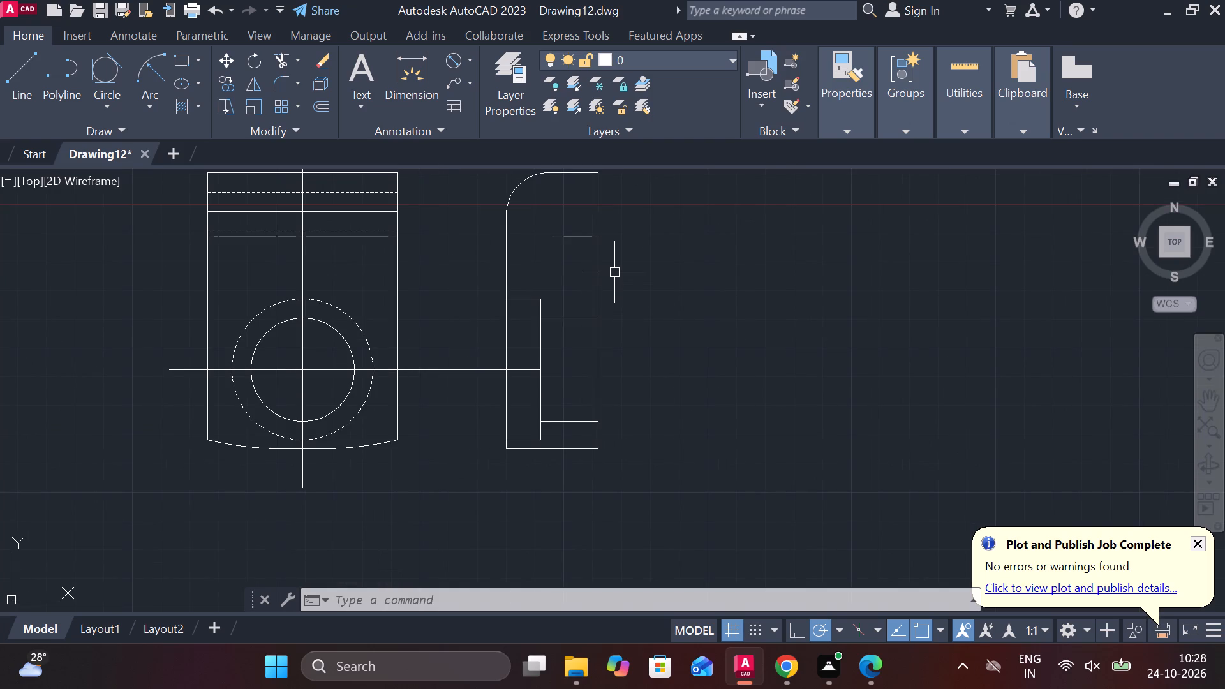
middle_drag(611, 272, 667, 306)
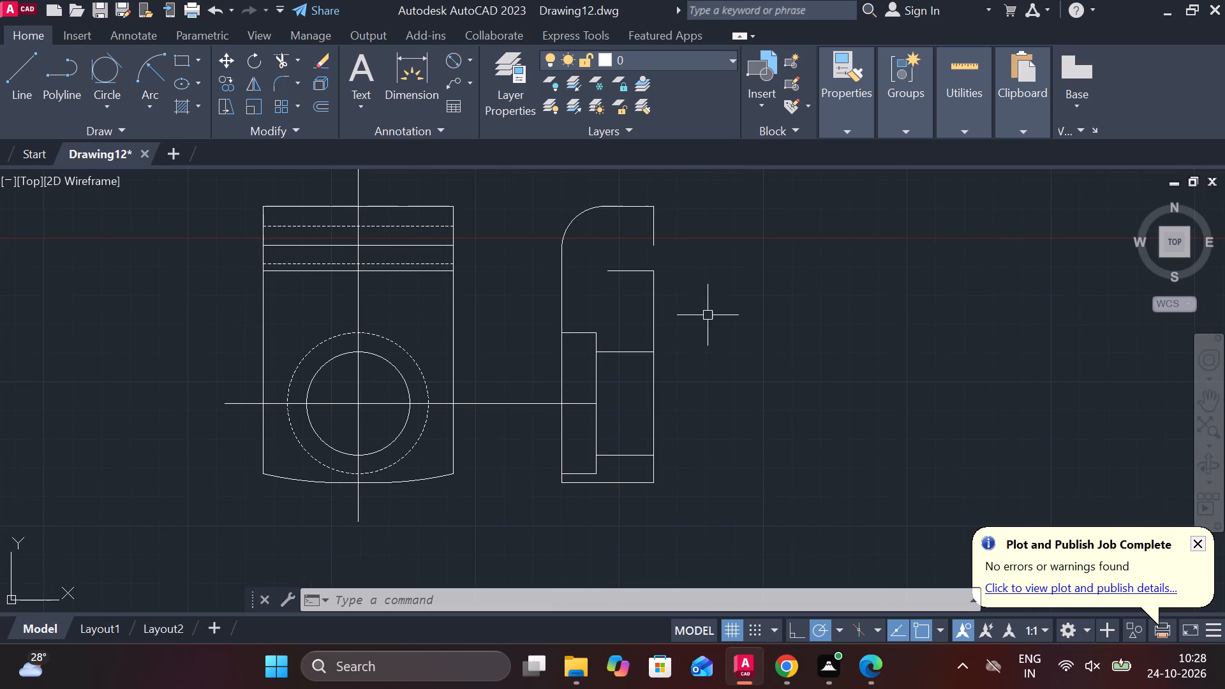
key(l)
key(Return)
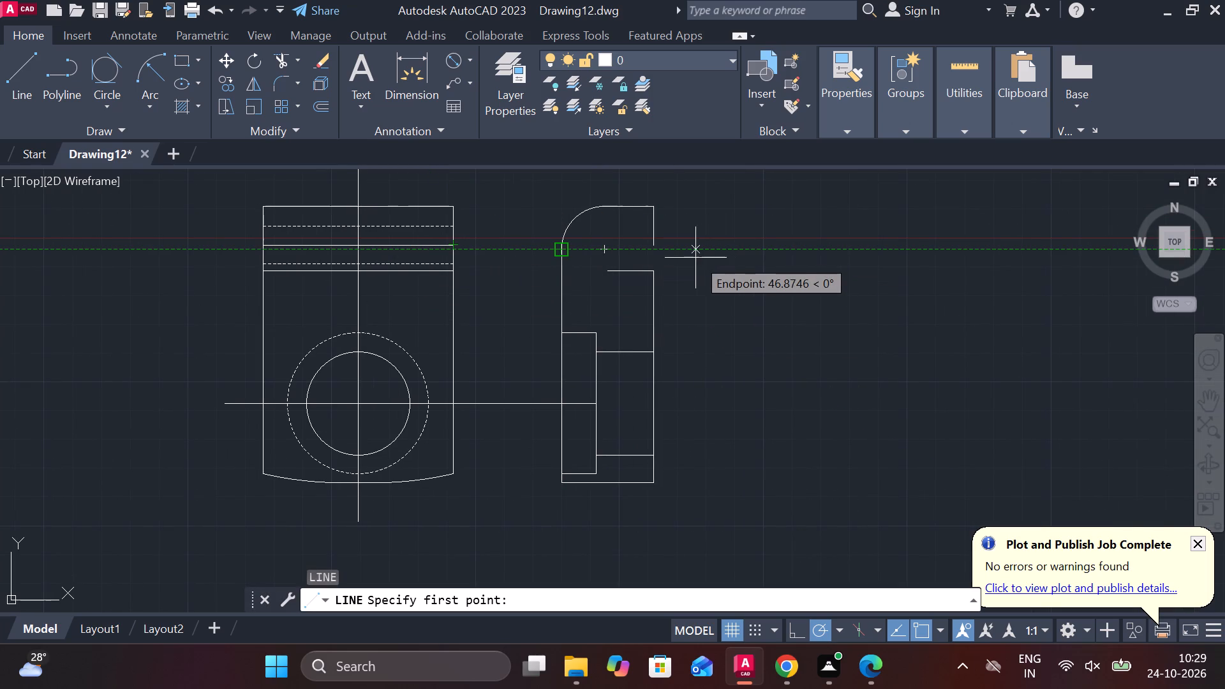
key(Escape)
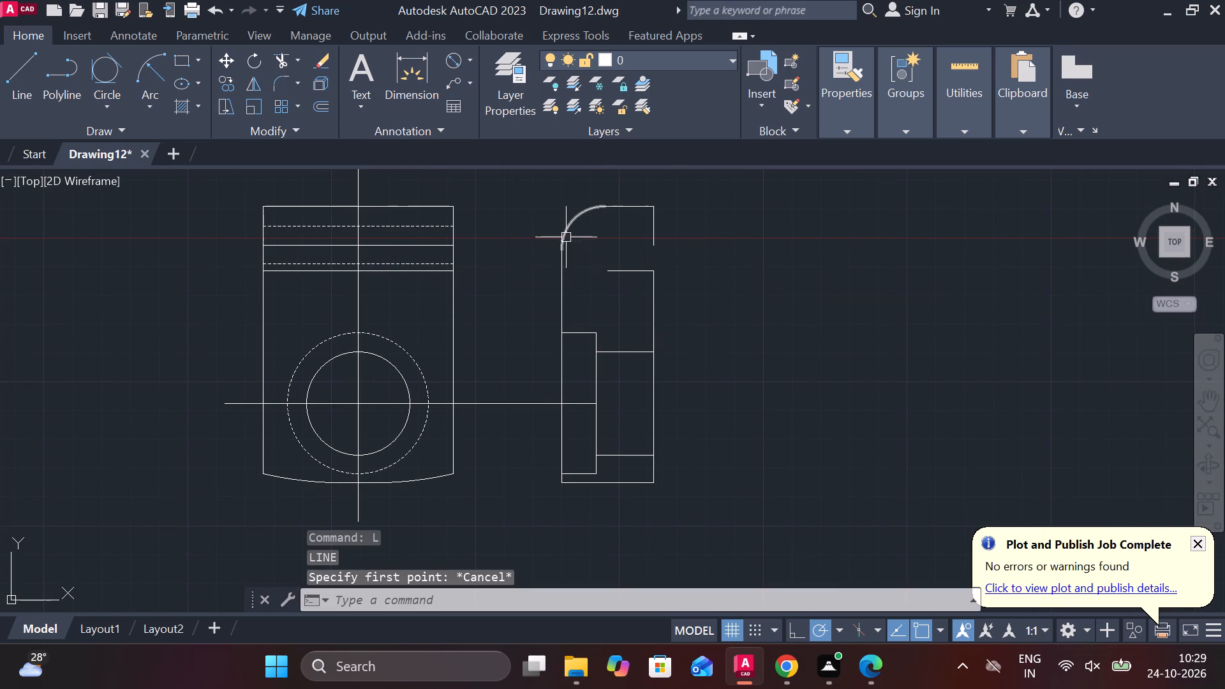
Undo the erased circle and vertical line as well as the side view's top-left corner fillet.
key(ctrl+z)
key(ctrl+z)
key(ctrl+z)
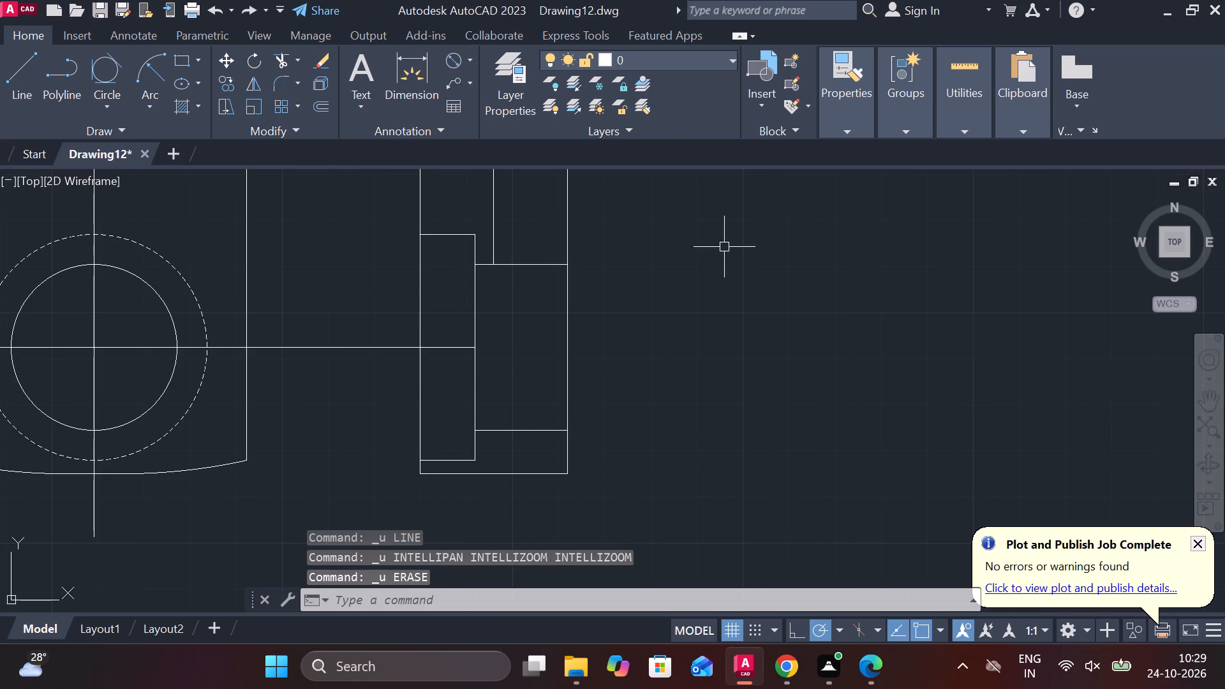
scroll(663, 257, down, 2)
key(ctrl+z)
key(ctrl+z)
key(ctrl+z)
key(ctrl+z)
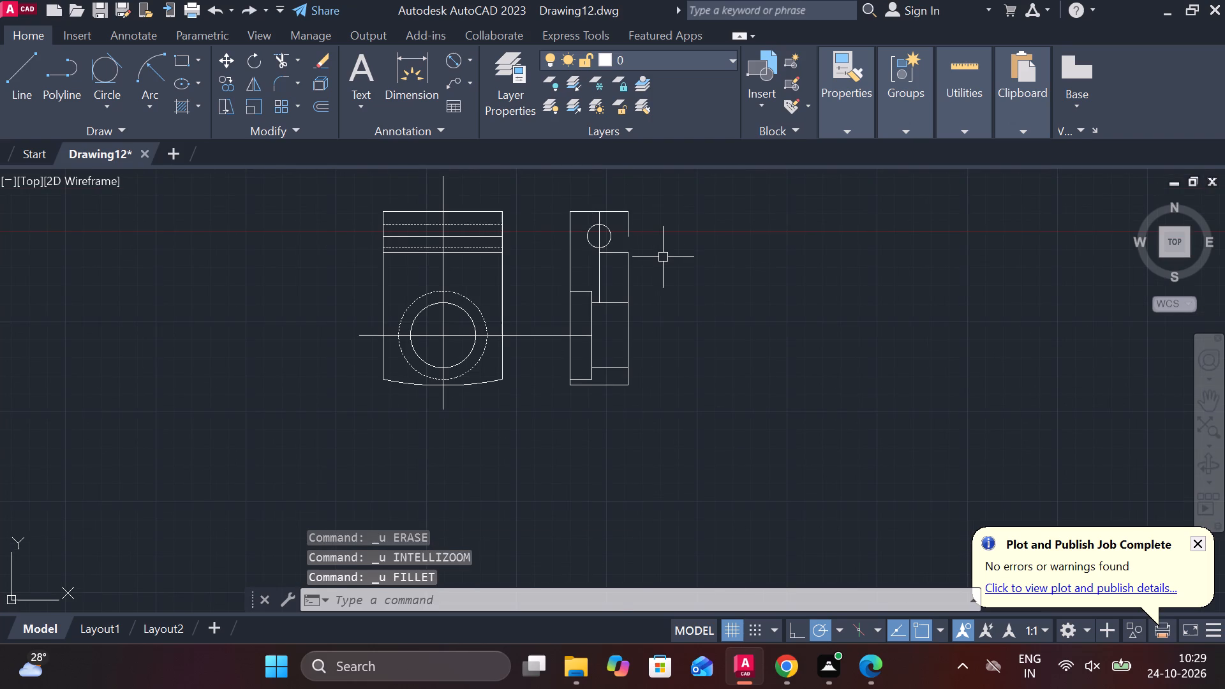
Undo the trim of the side view's right edge and the horizontal lines near the circle.
key(ctrl+z)
Move the side view's cross hole circle and its vertical line 2 units left, towards the front view.
scroll(633, 269, down, 2)
click(609, 269)
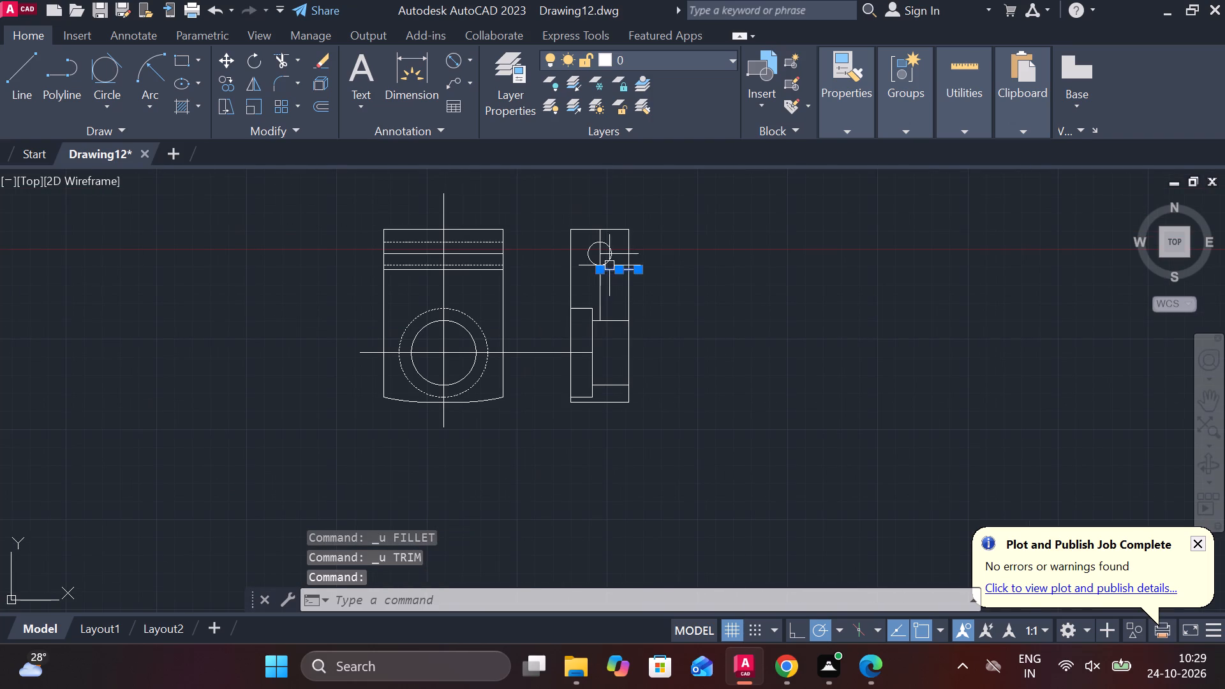
scroll(606, 252, up, 2)
key(Escape)
double_click(591, 364)
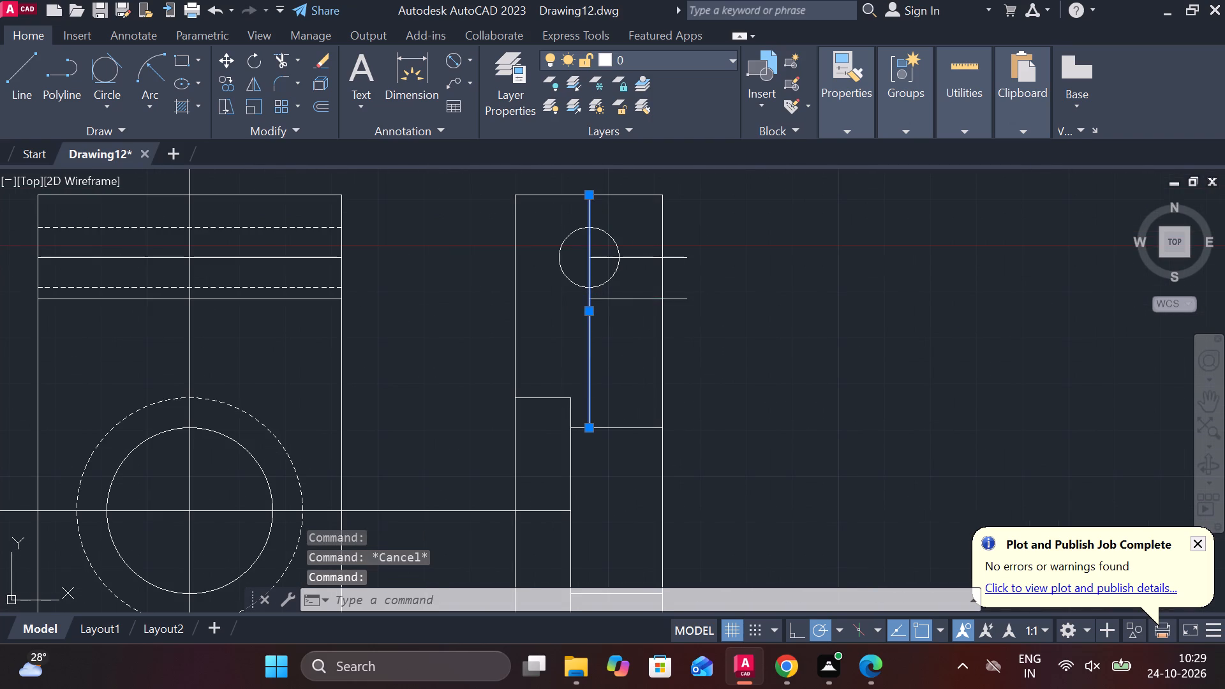
click(611, 241)
key(m)
key(Return)
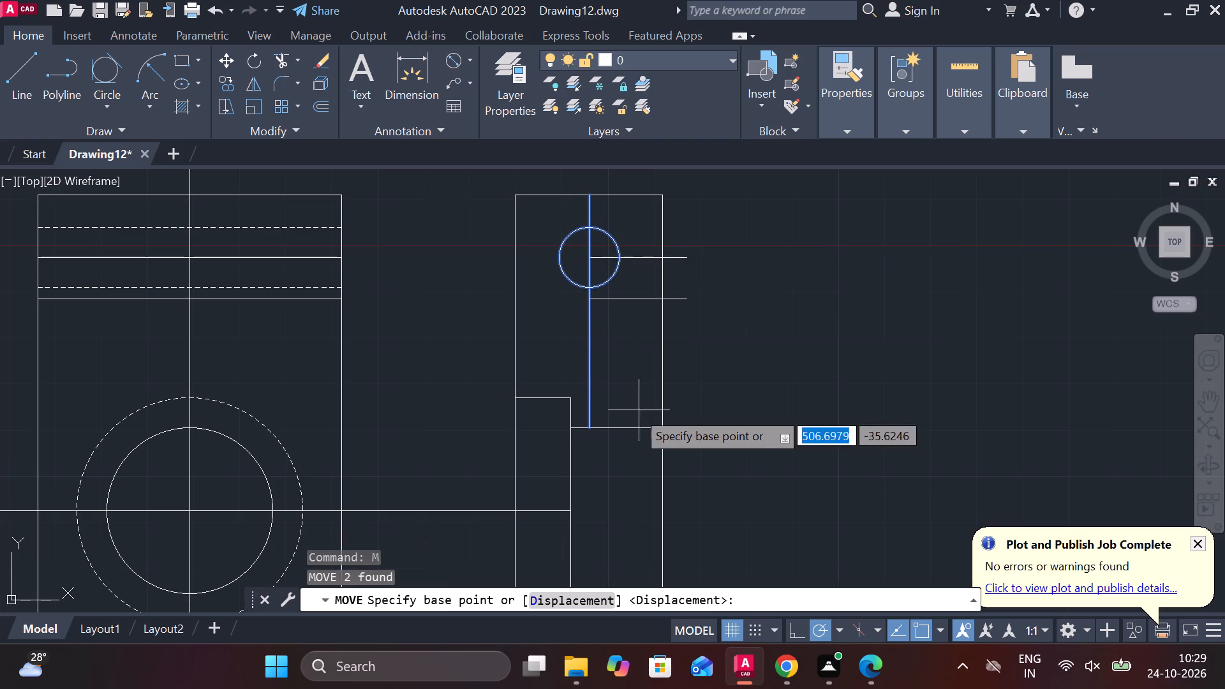
scroll(626, 410, up, 2)
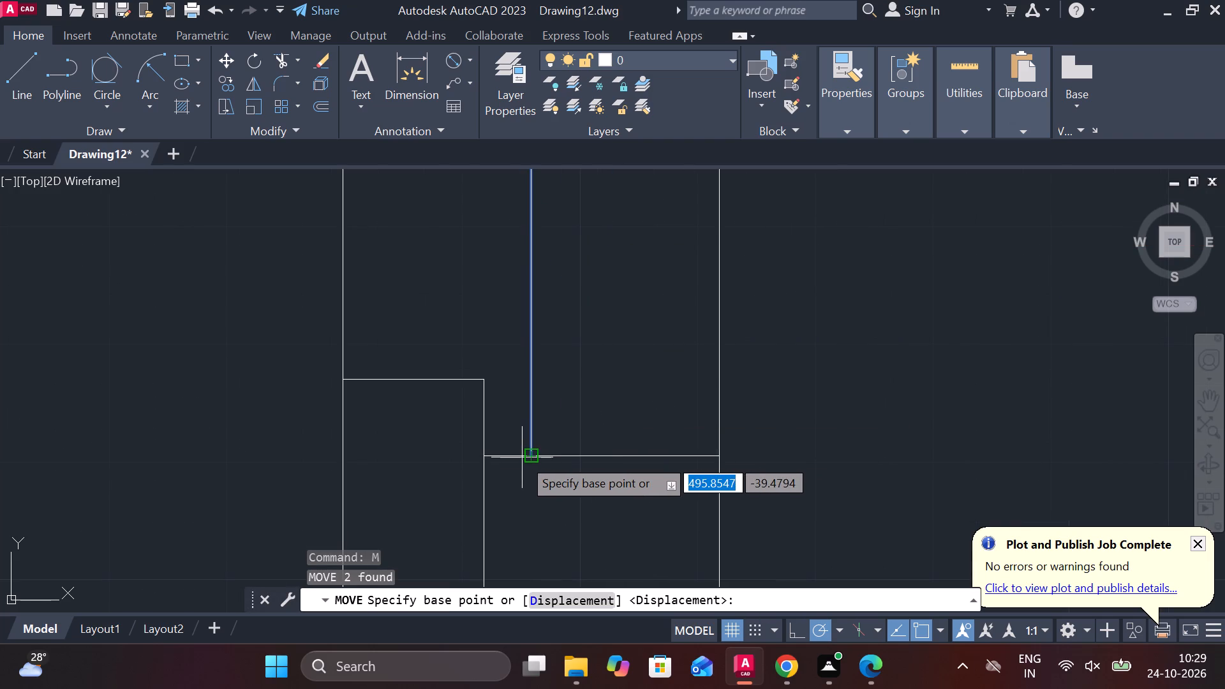
click(528, 454)
middle_drag(528, 454, 604, 429)
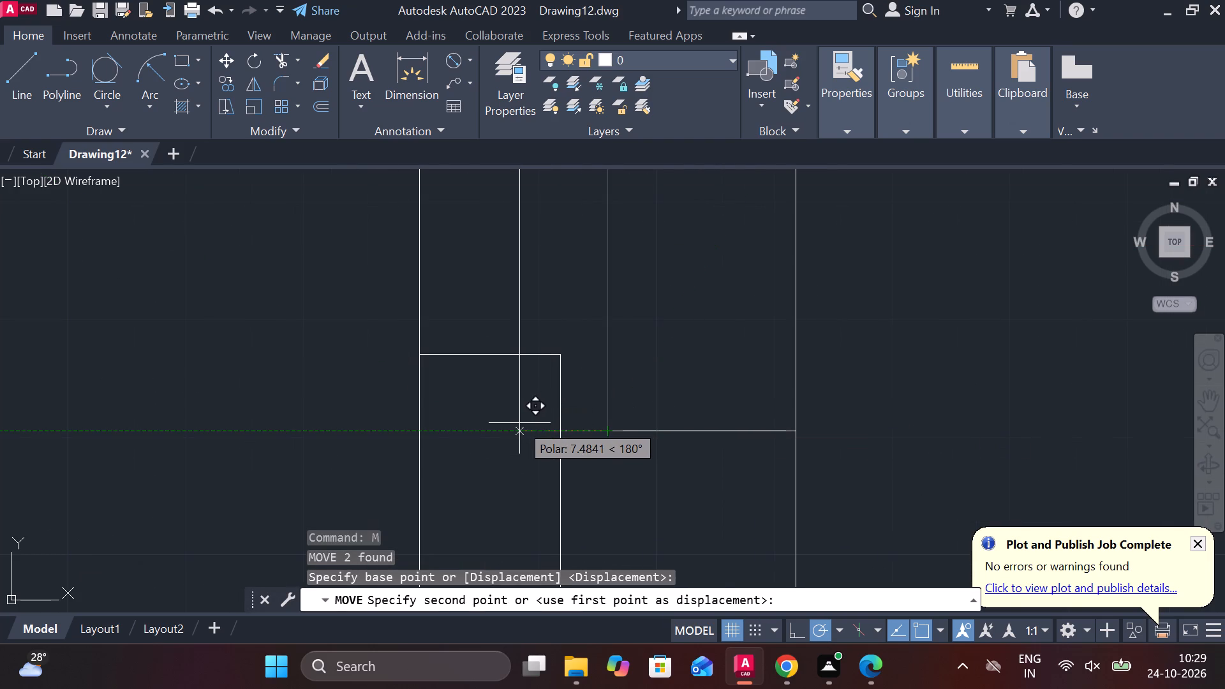
text(2)
key(space)
scroll(685, 426, down, 3)
Lengthen the circle's horizontal centerline leftwards through the circle to beyond the side view's left edge.
scroll(682, 377, up, 1)
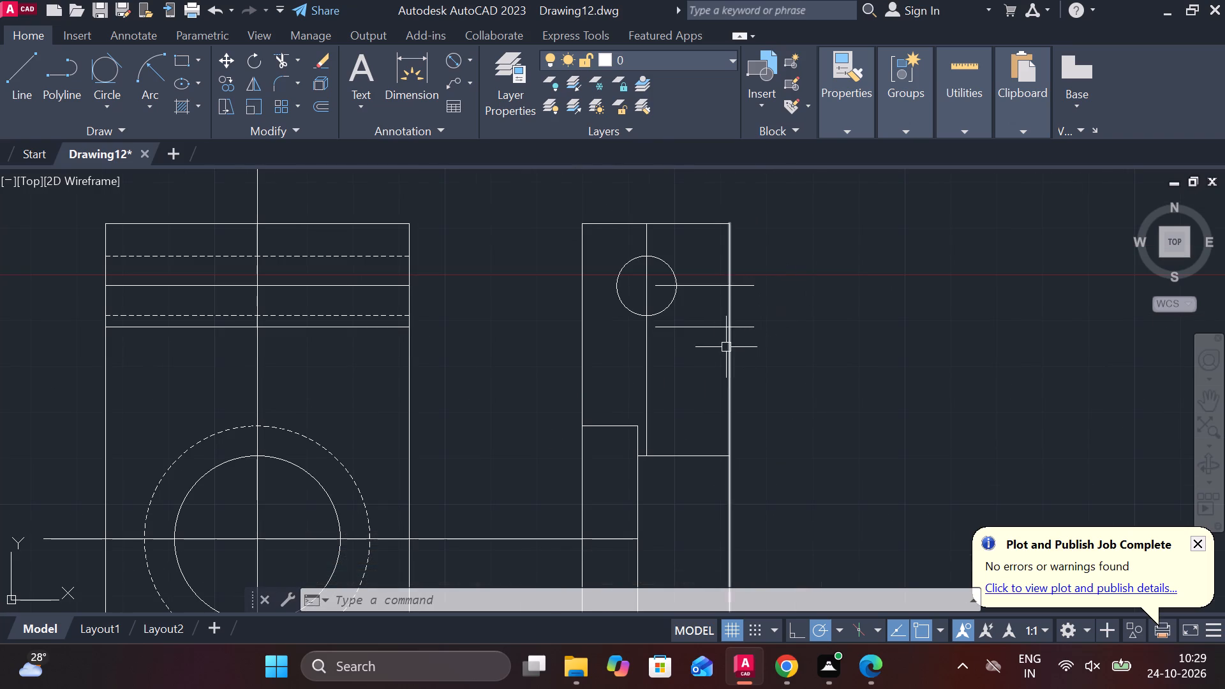
scroll(718, 367, down, 2)
scroll(719, 392, up, 1)
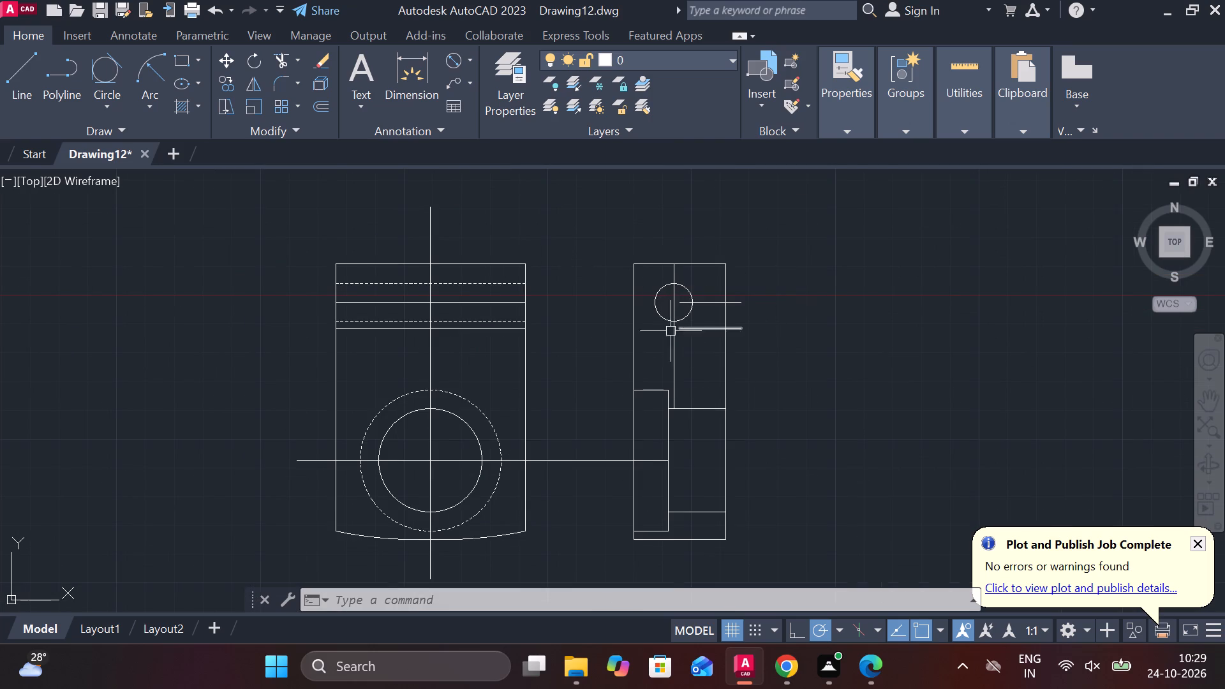
click(706, 305)
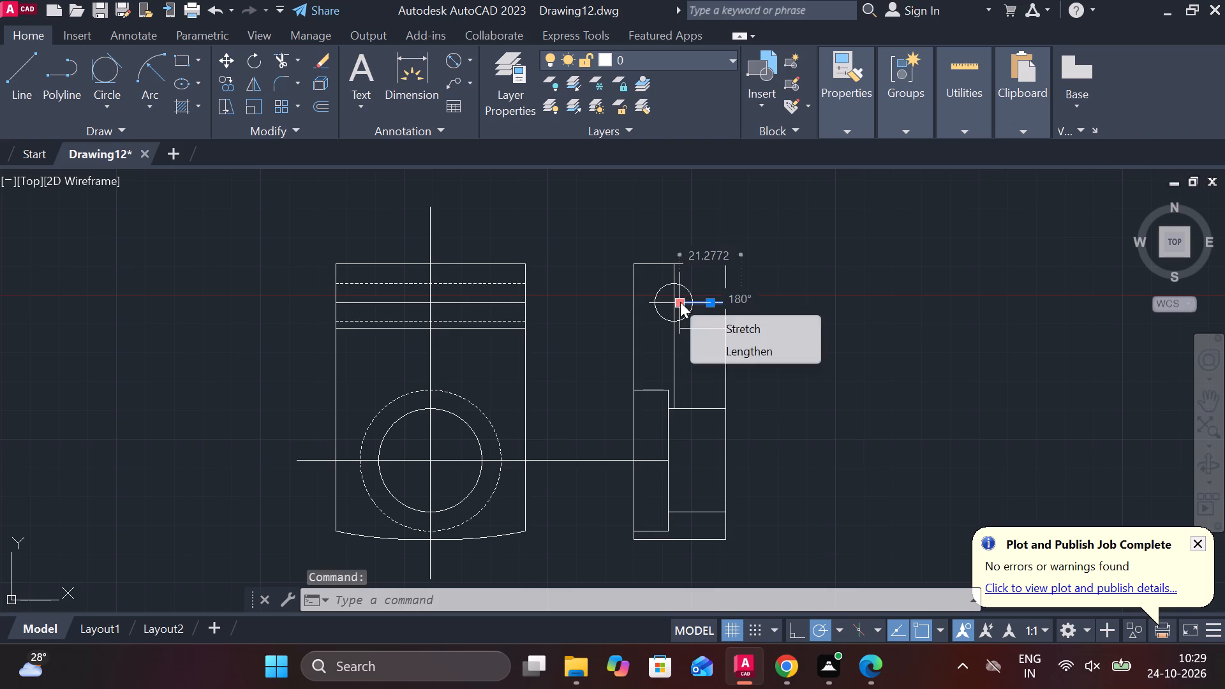
click(750, 352)
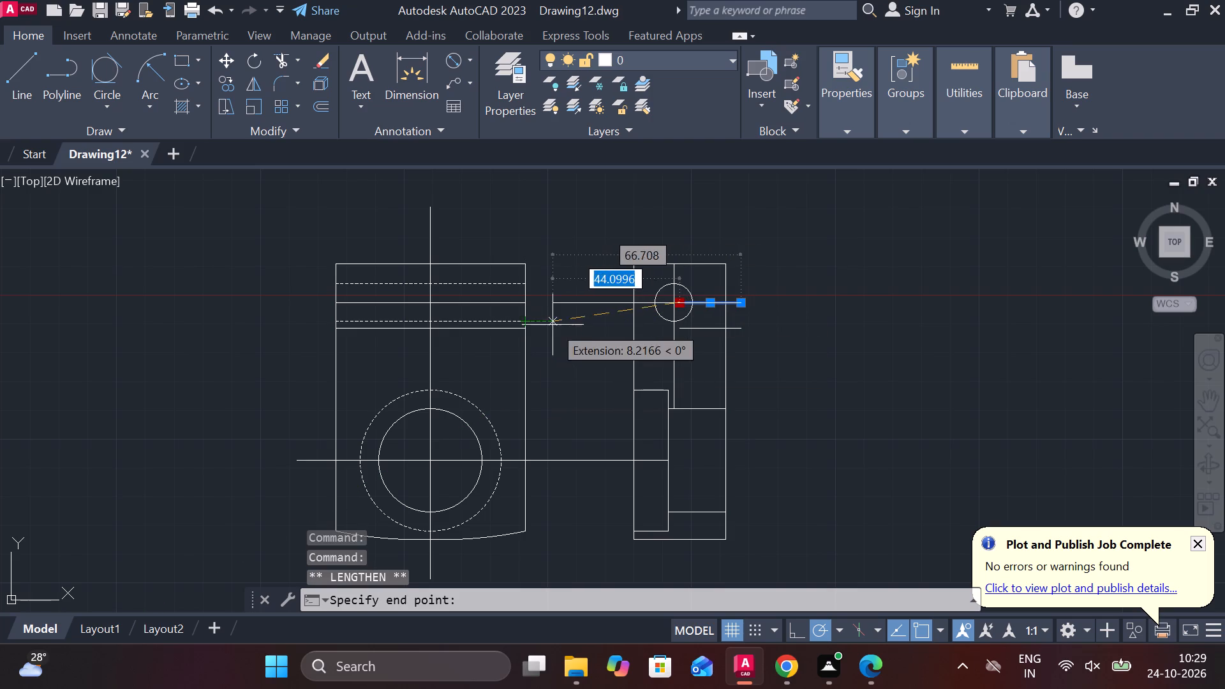
click(576, 322)
key(Escape)
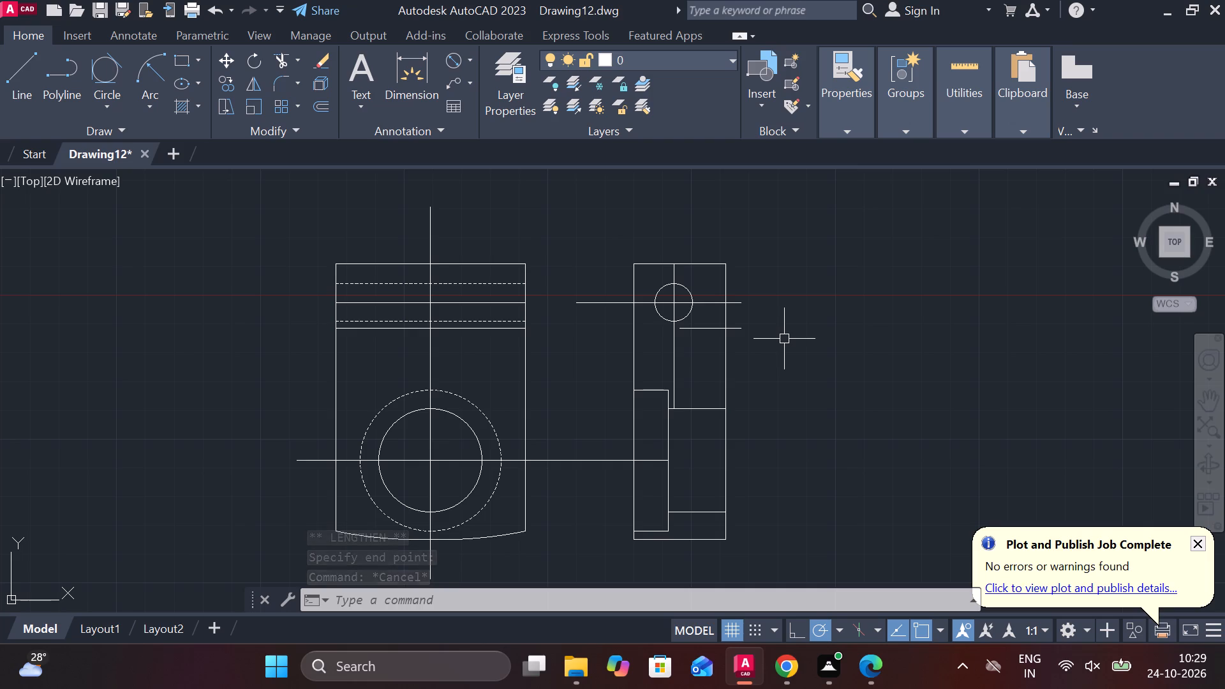
key(Escape)
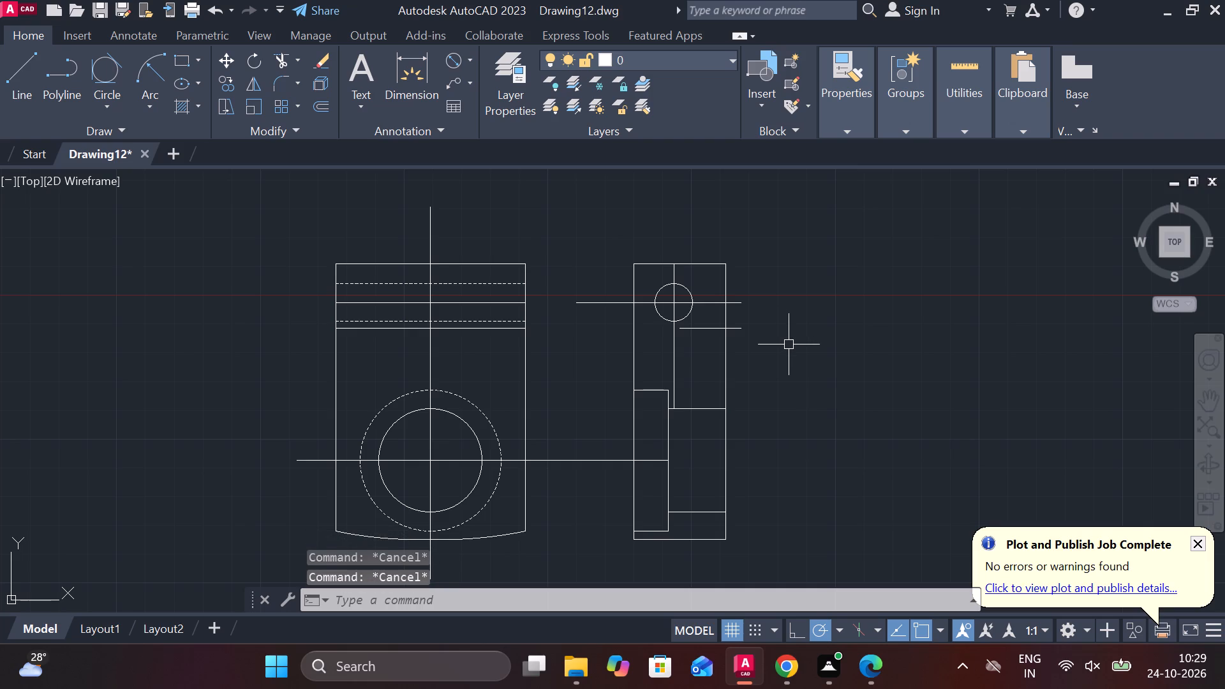
Draw a circle of about 13.5 radius concentric with the side view's cross hole, reaching the top edge.
text(C)
key(space)
click(669, 307)
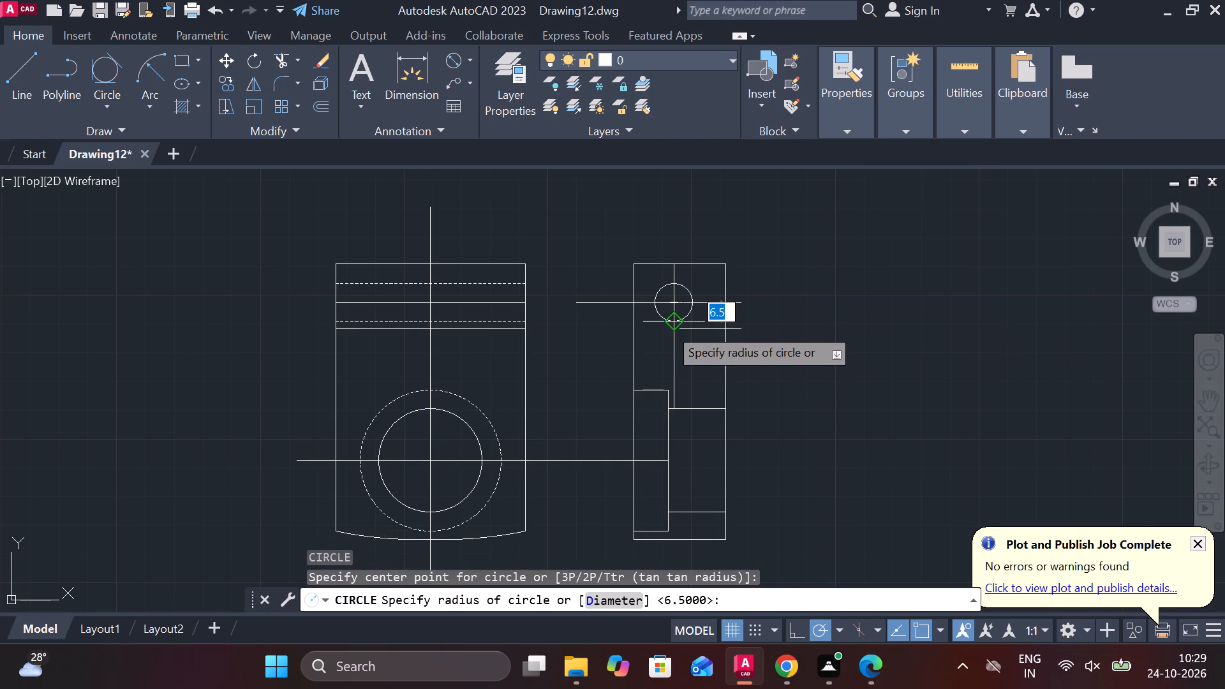
scroll(665, 262, up, 2)
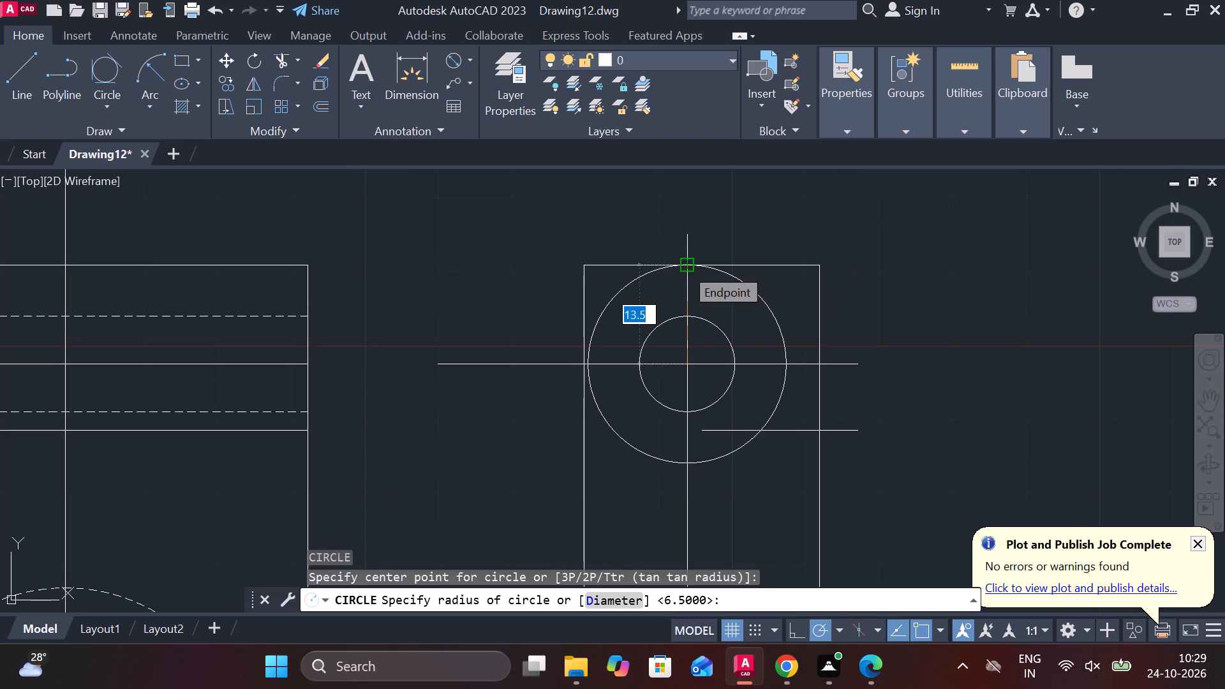
scroll(684, 267, up, 3)
scroll(697, 255, down, 1)
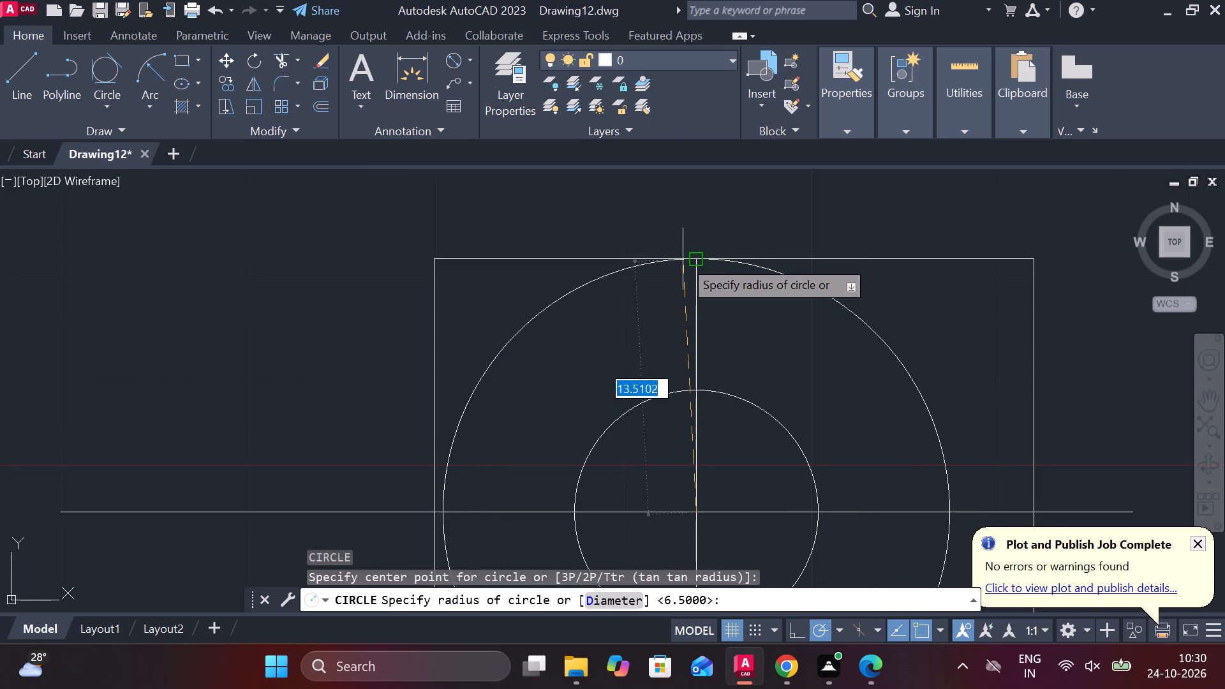
click(702, 259)
Move the large circle sideways so its quadrant nearest the front view lies on the side view's left edge.
scroll(703, 272, down, 2)
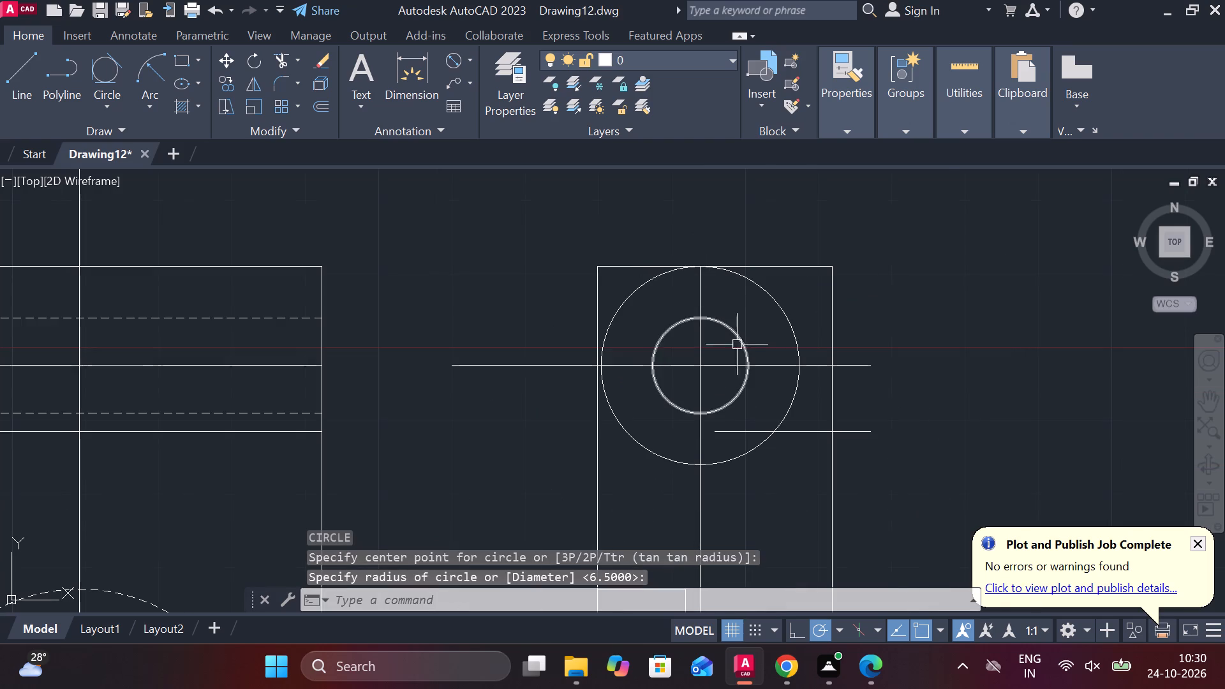
scroll(651, 370, up, 2)
click(530, 383)
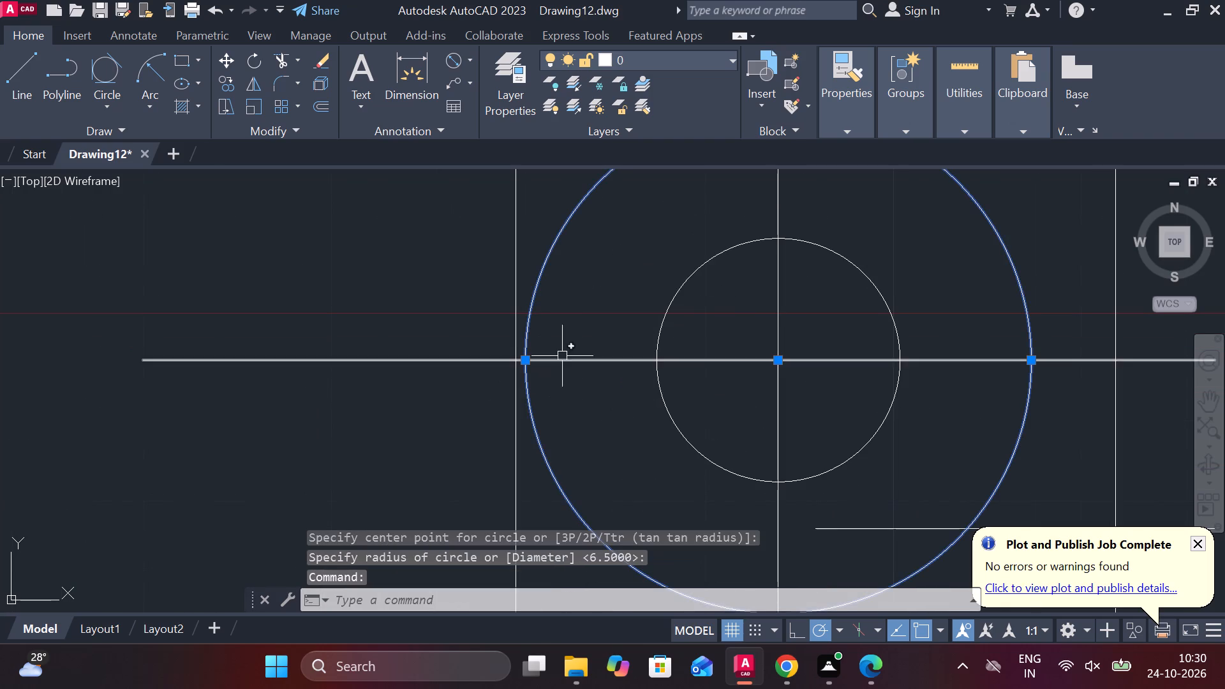
key(m)
key(Return)
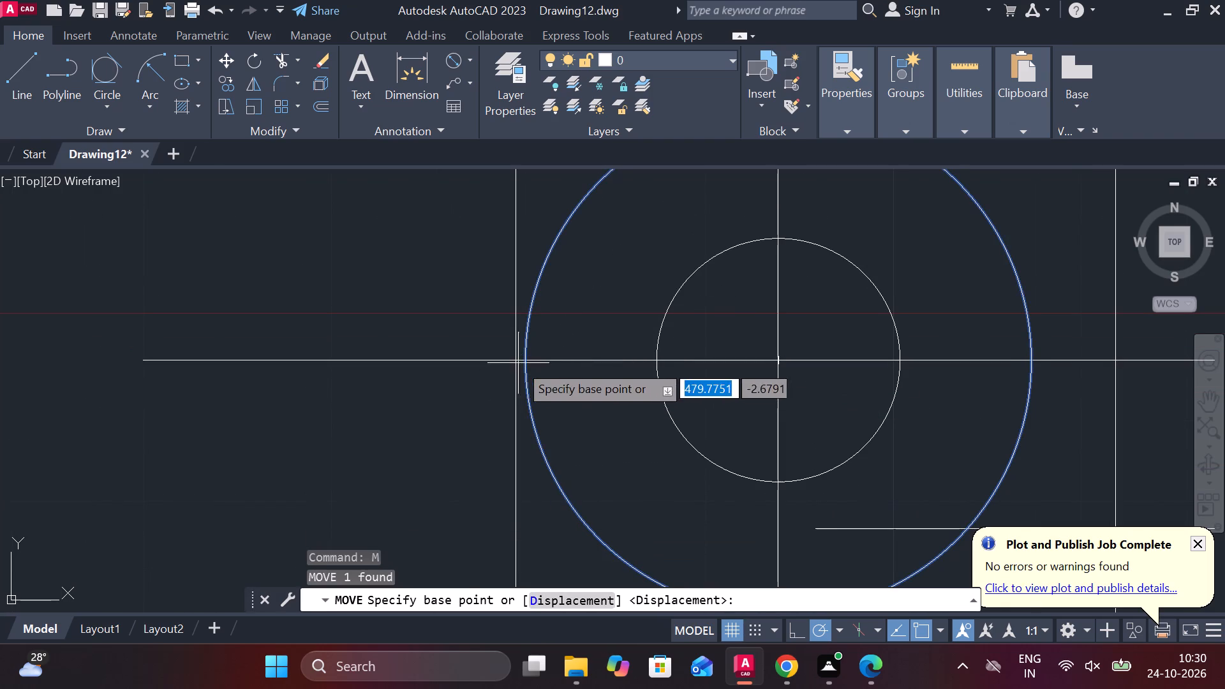
click(528, 360)
click(514, 360)
Trim away the side view's square top corners outside the large circle, down to the hole's horizontal centerline.
scroll(586, 360, down, 2)
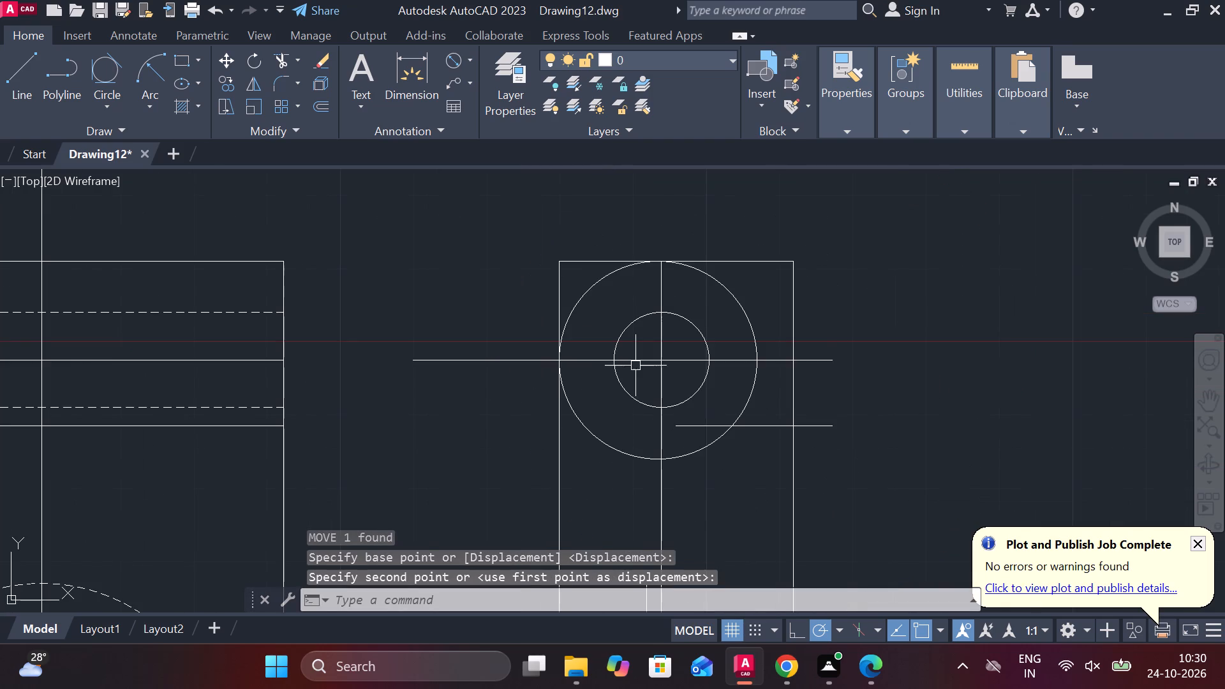
scroll(629, 330, up, 2)
scroll(656, 336, down, 2)
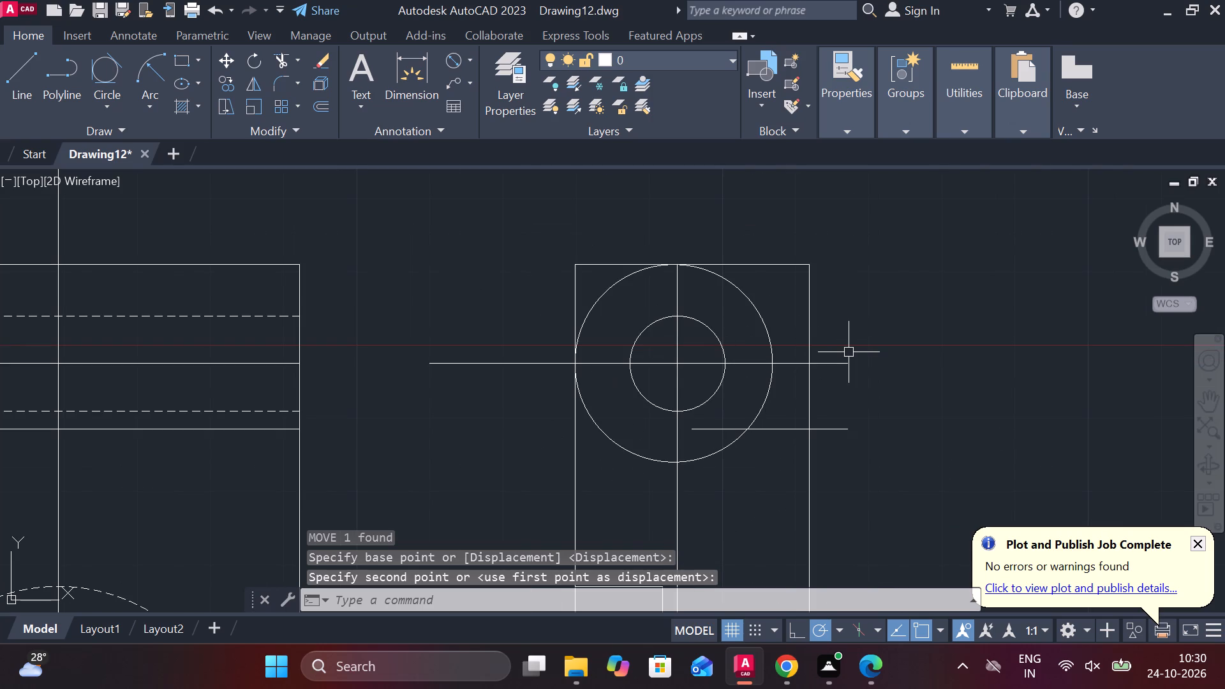
key(Escape)
text(TR)
key(space)
drag(546, 320, 600, 235)
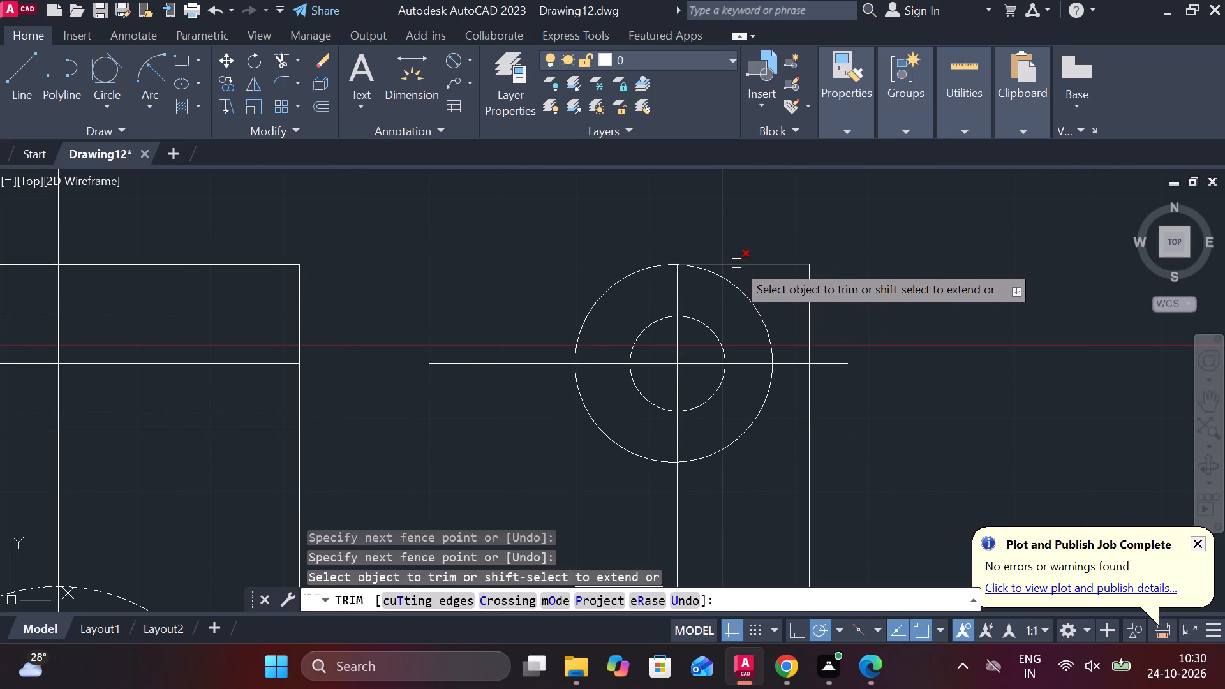
click(806, 288)
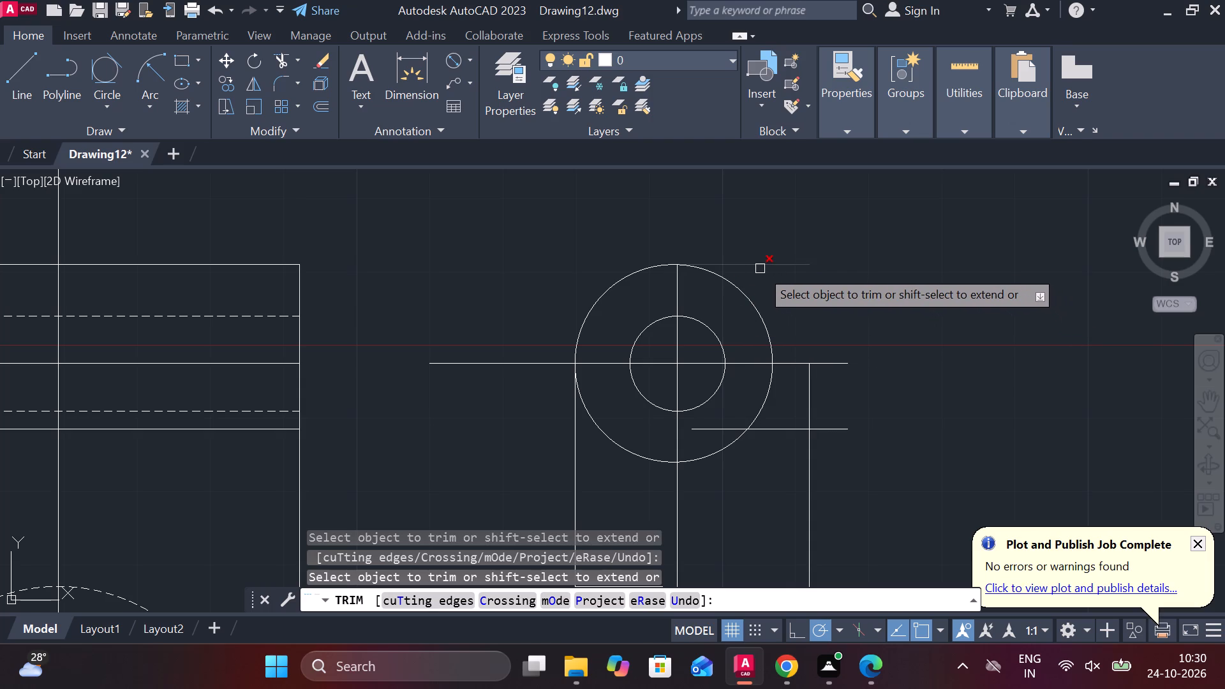
click(760, 269)
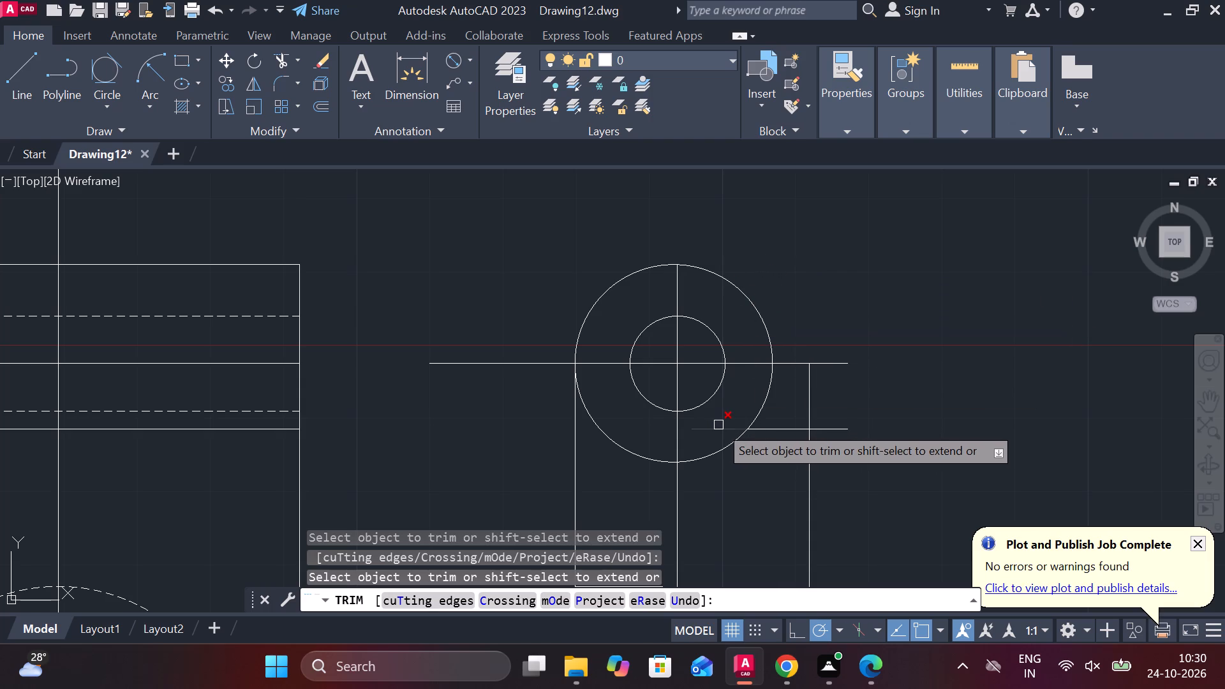
Trim the large circle's lower arcs, the step line inside it, the right edge above the step, and the overhanging horizontal ends.
click(718, 425)
click(725, 442)
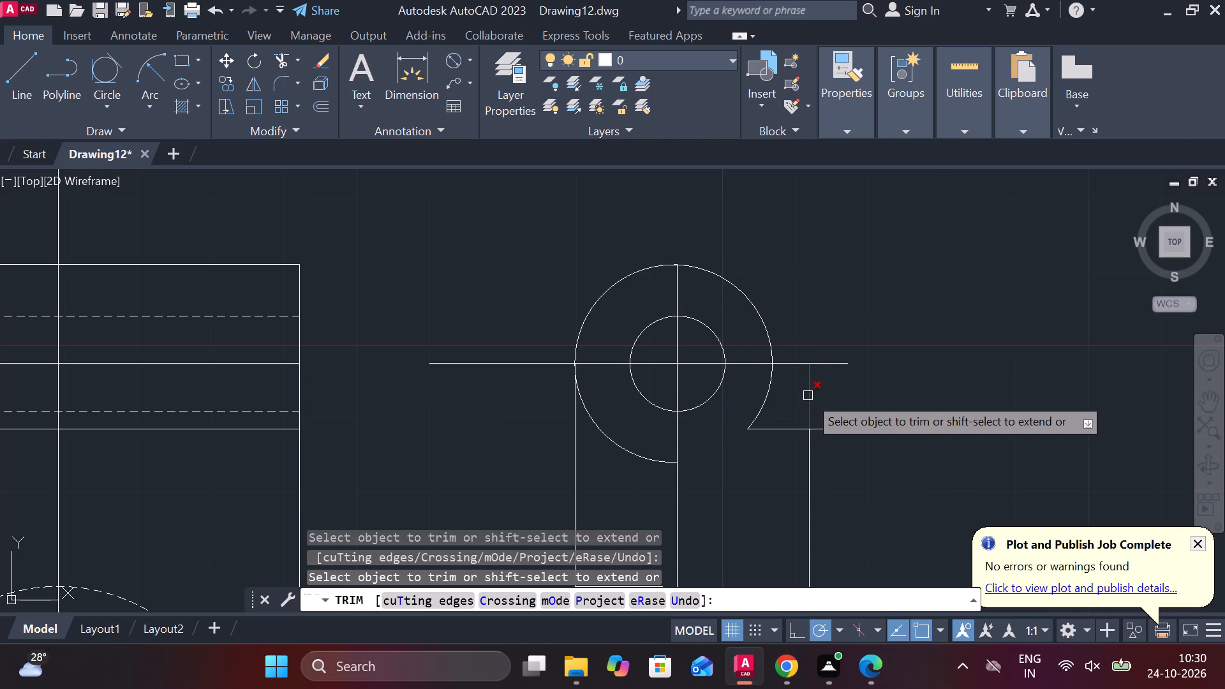
click(808, 394)
click(812, 365)
click(835, 431)
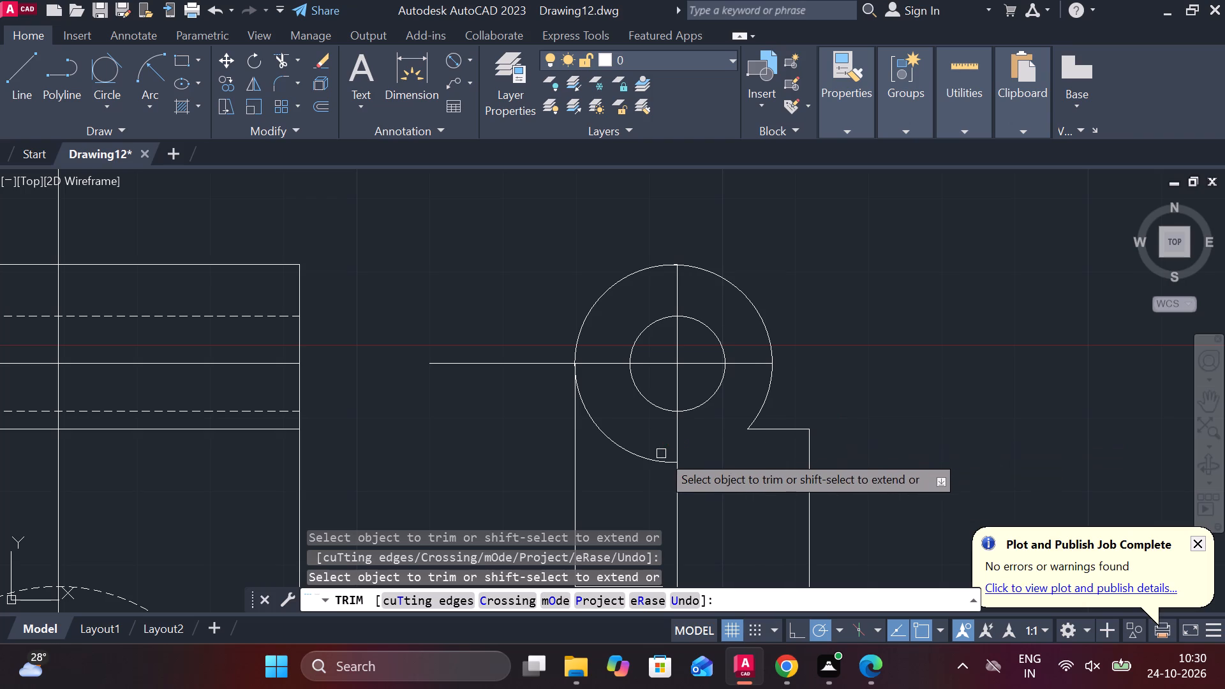
click(641, 456)
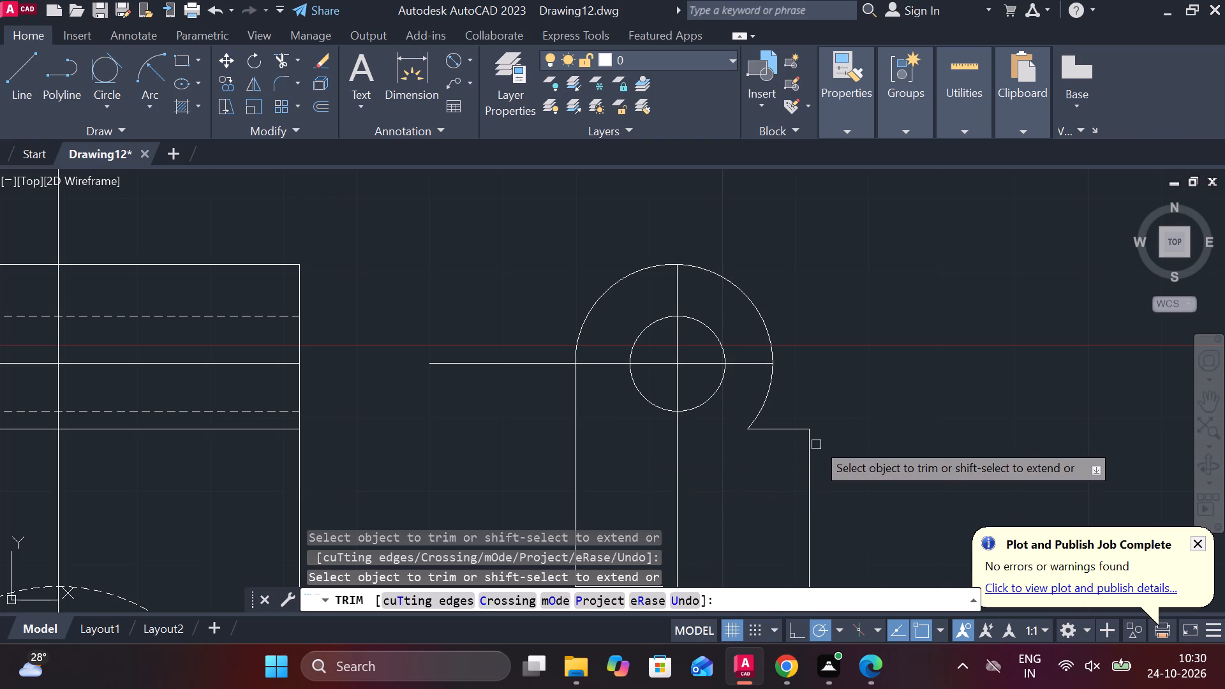
key(Escape)
Fillet the corner between the large arc and the step line in the side view with radius 3.
text(F R)
key(space)
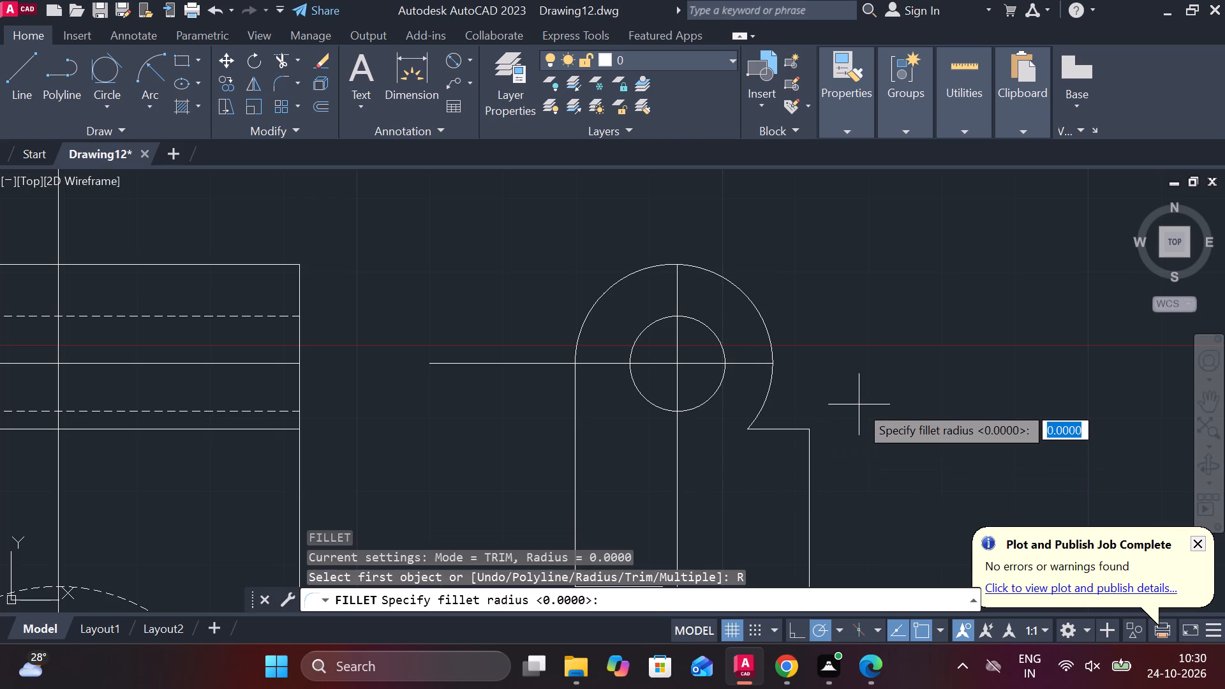
text(3)
key(space)
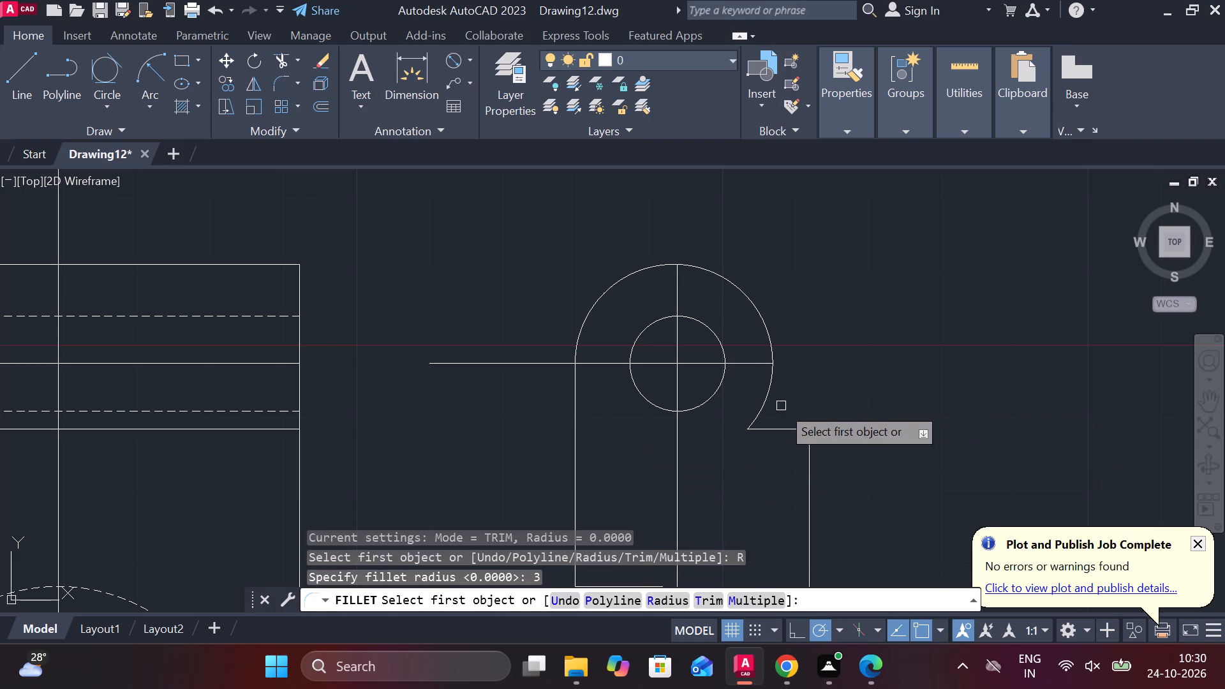
click(759, 406)
click(782, 427)
Trim the cross hole's vertical line above and below the hole and its horizontal centerline beyond the side view's left edge.
scroll(865, 426, down, 1)
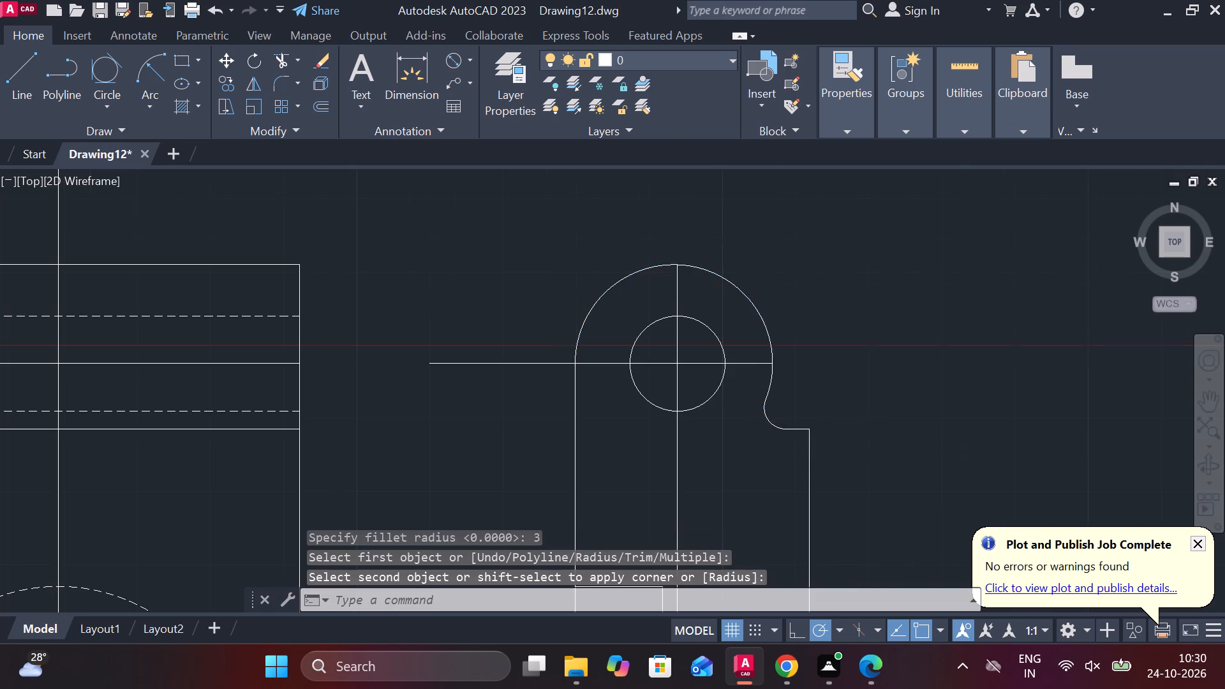
middle_drag(880, 451, 835, 316)
scroll(869, 360, down, 1)
middle_drag(869, 386, 798, 325)
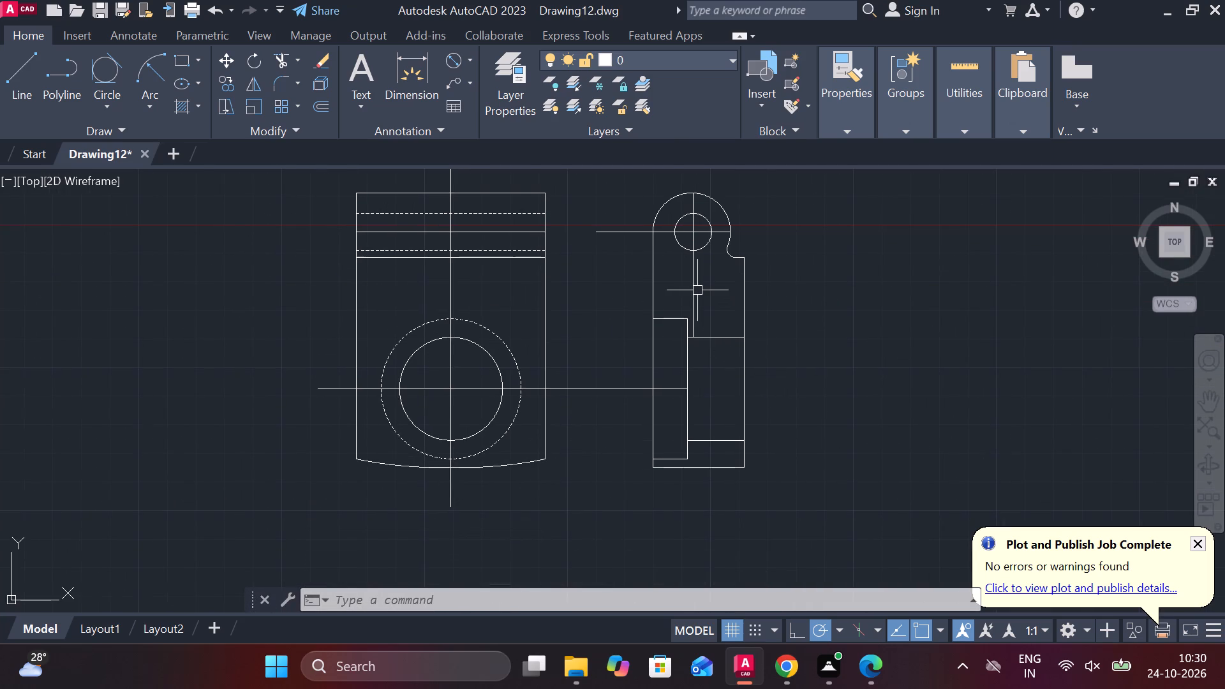
text(TR)
key(space)
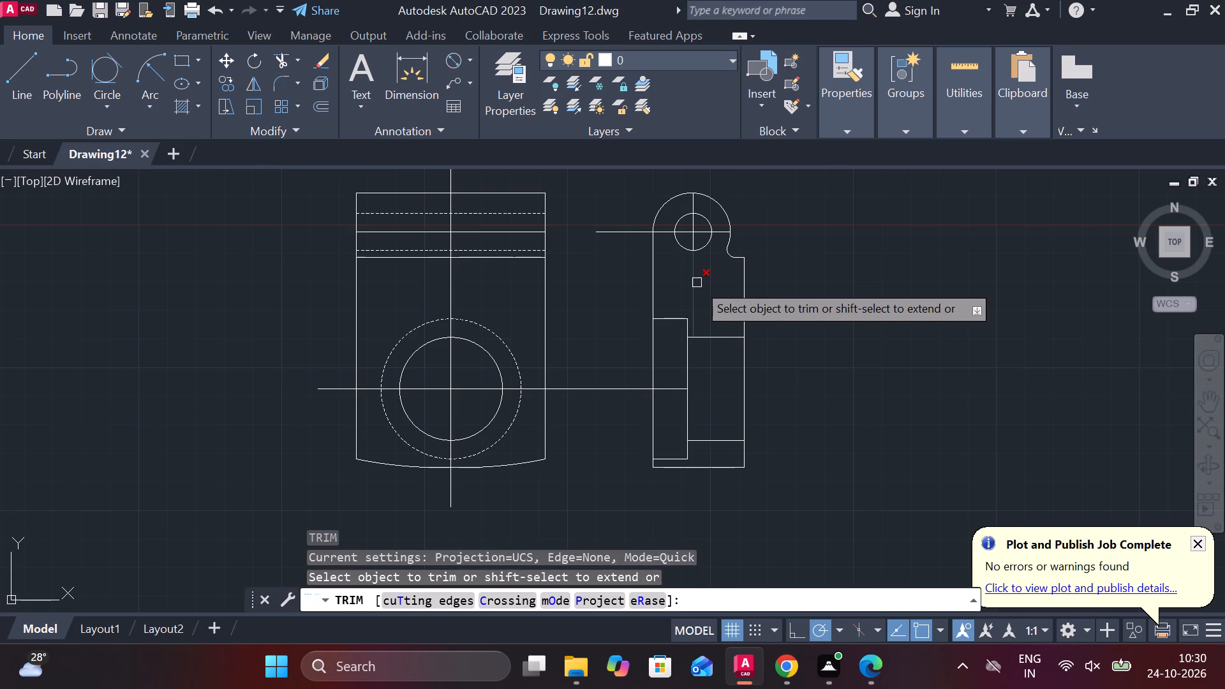
click(690, 283)
click(639, 239)
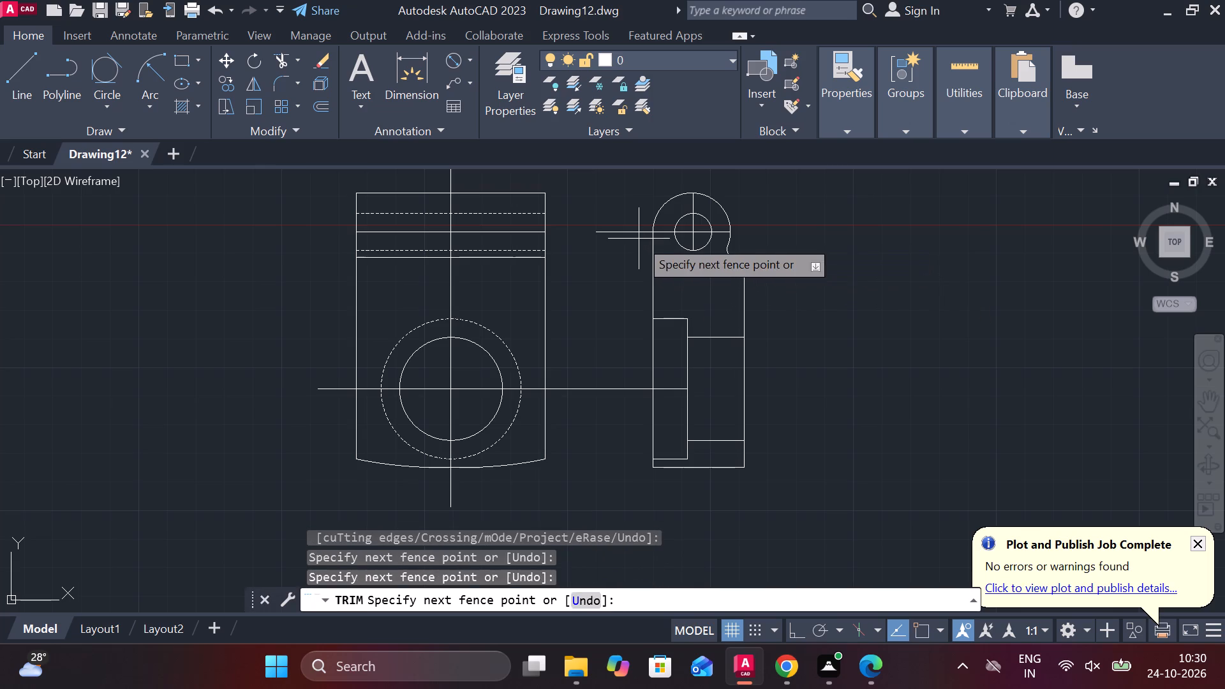
click(627, 216)
click(694, 207)
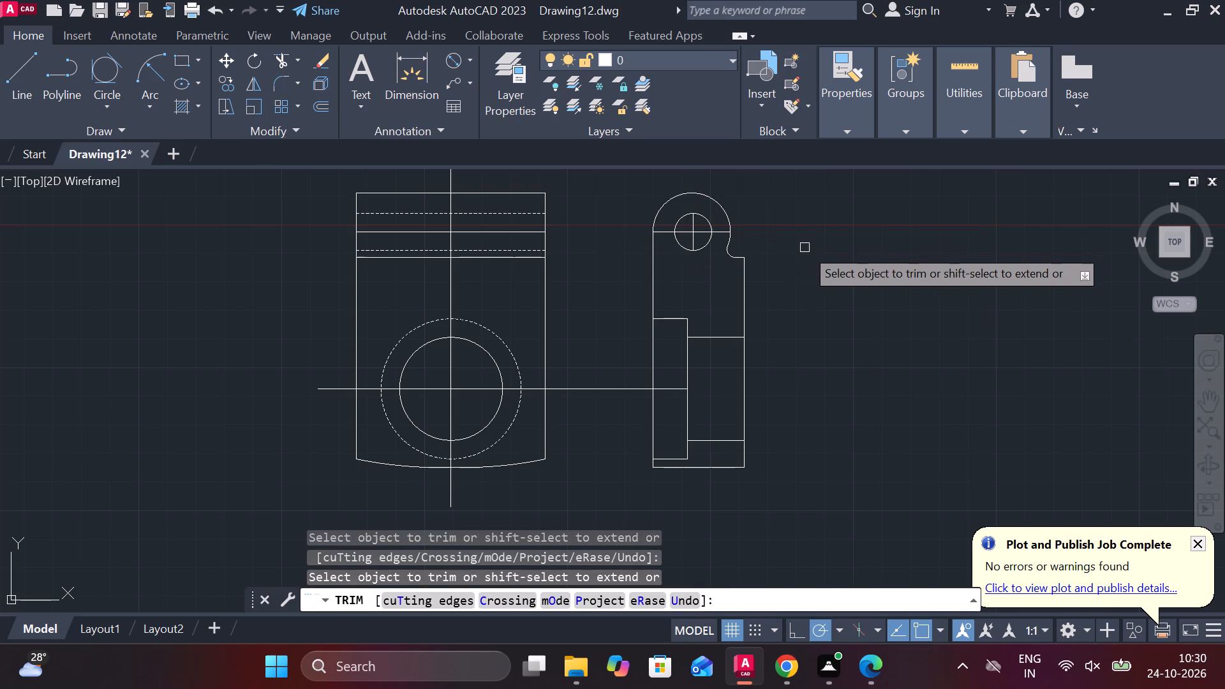
key(Escape)
scroll(805, 249, down, 1)
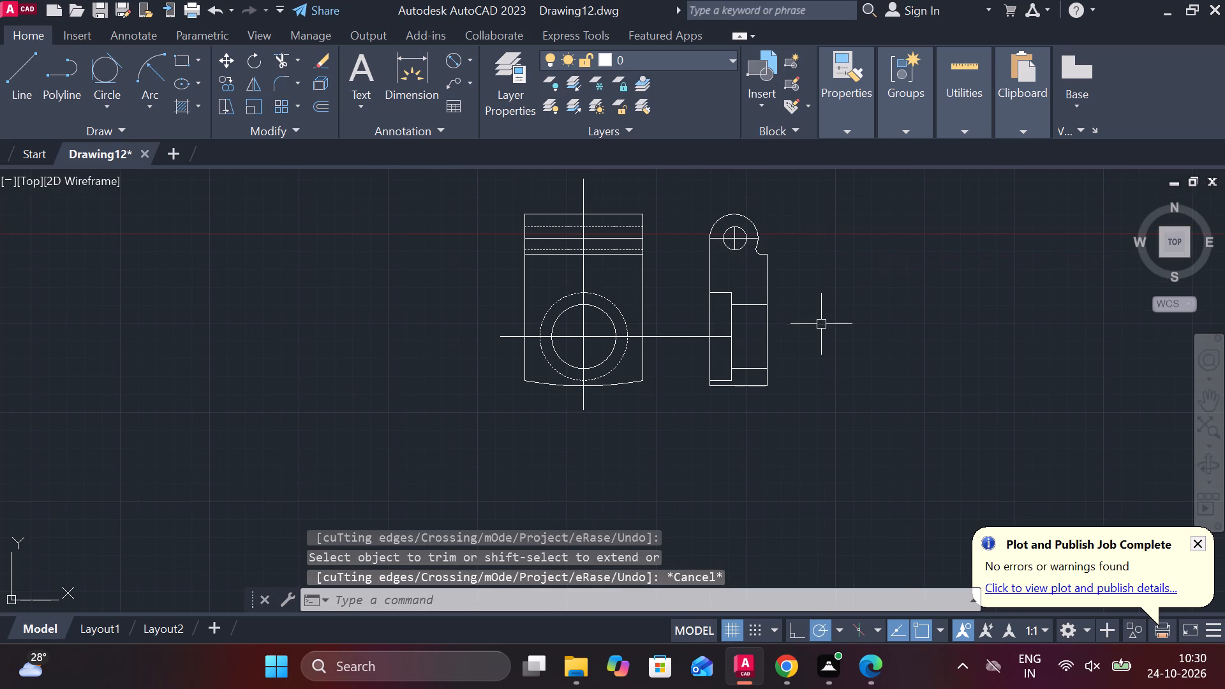
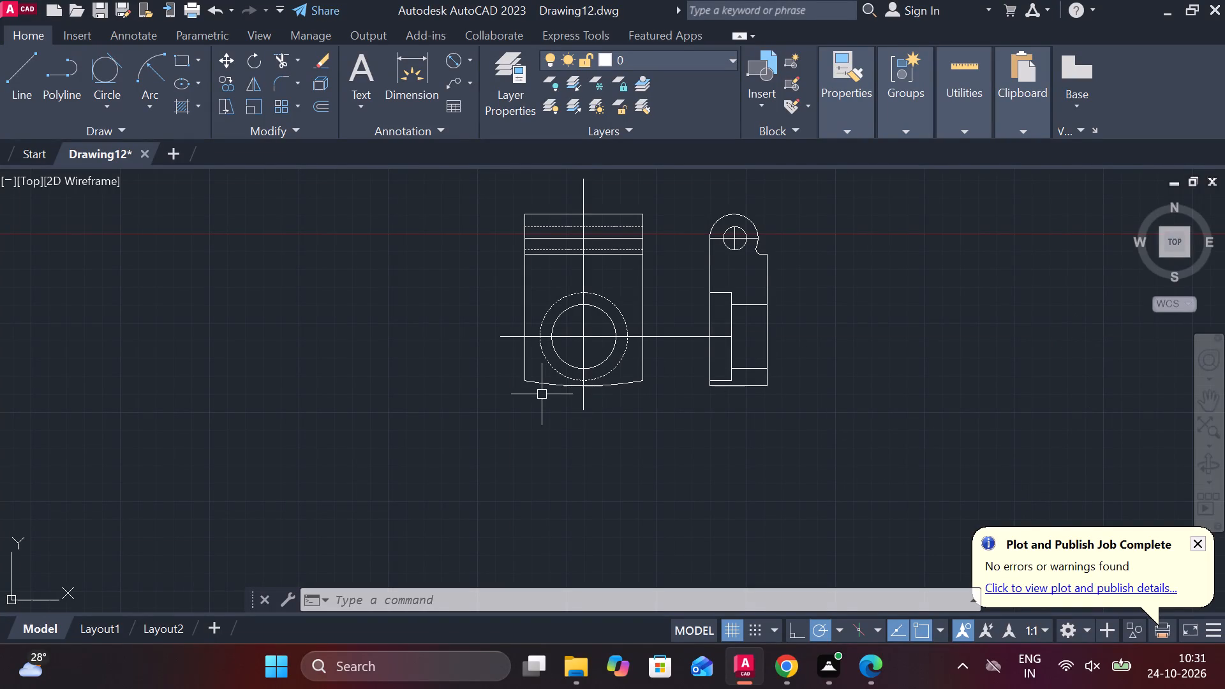
Add linear dimensions for the front view's overall height on its left side and overall width below it.
click(472, 57)
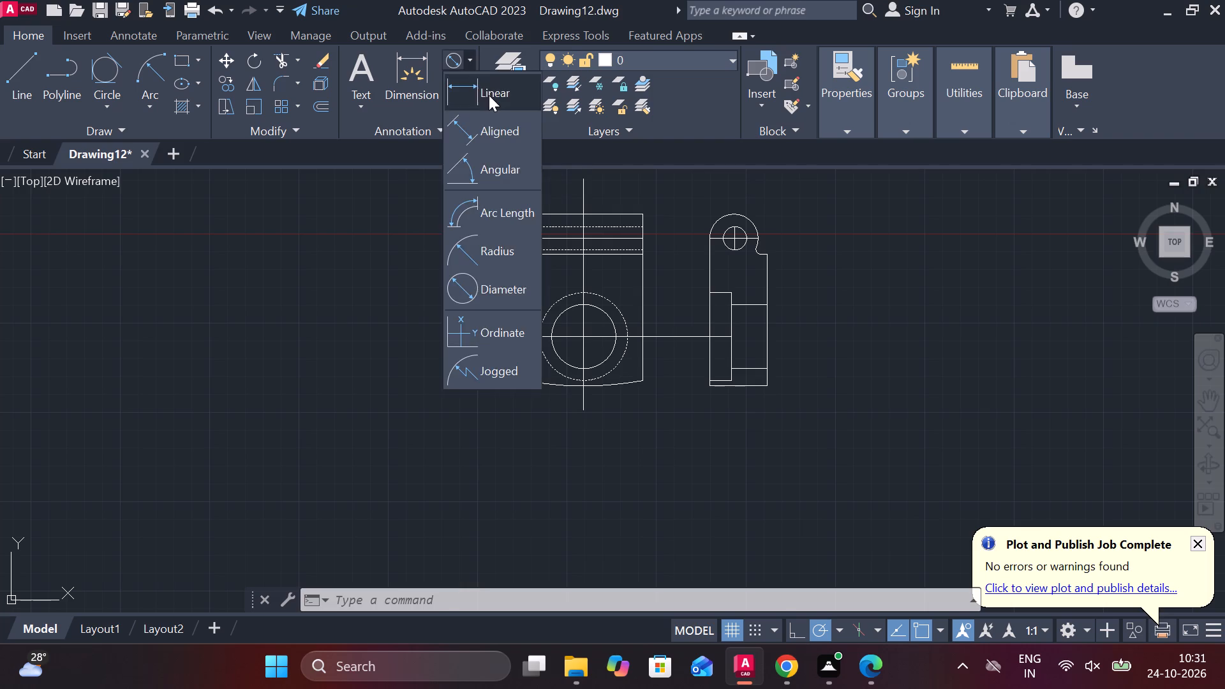
click(489, 95)
click(529, 204)
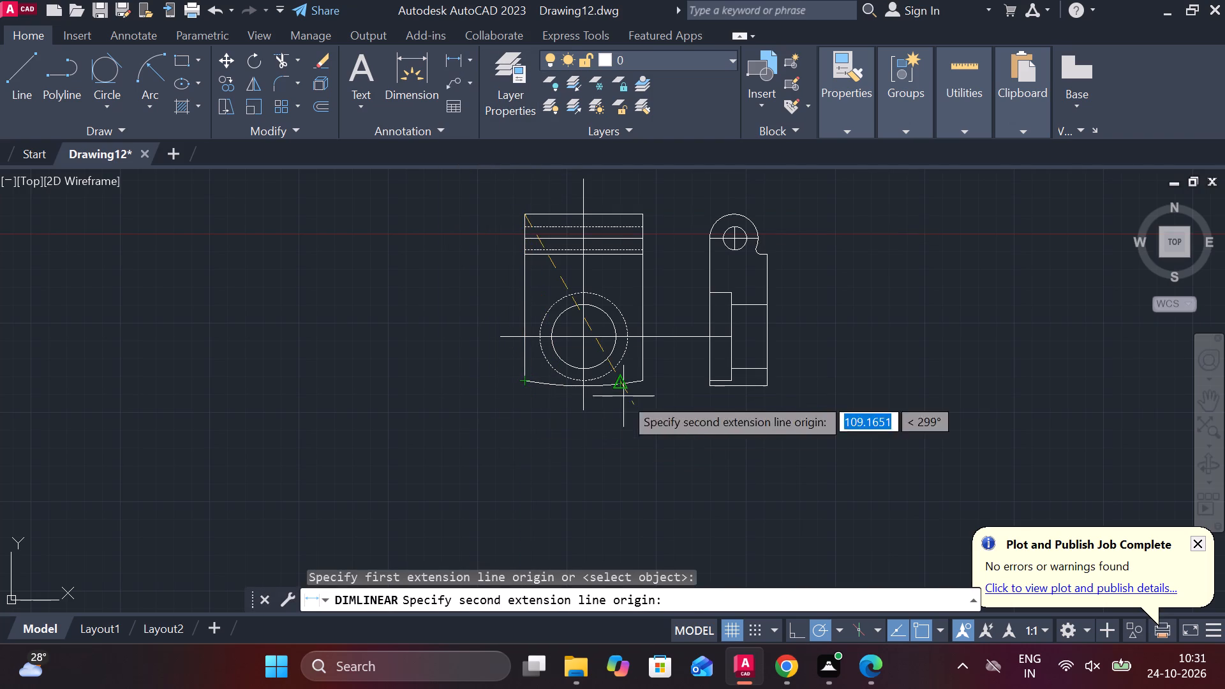
click(588, 389)
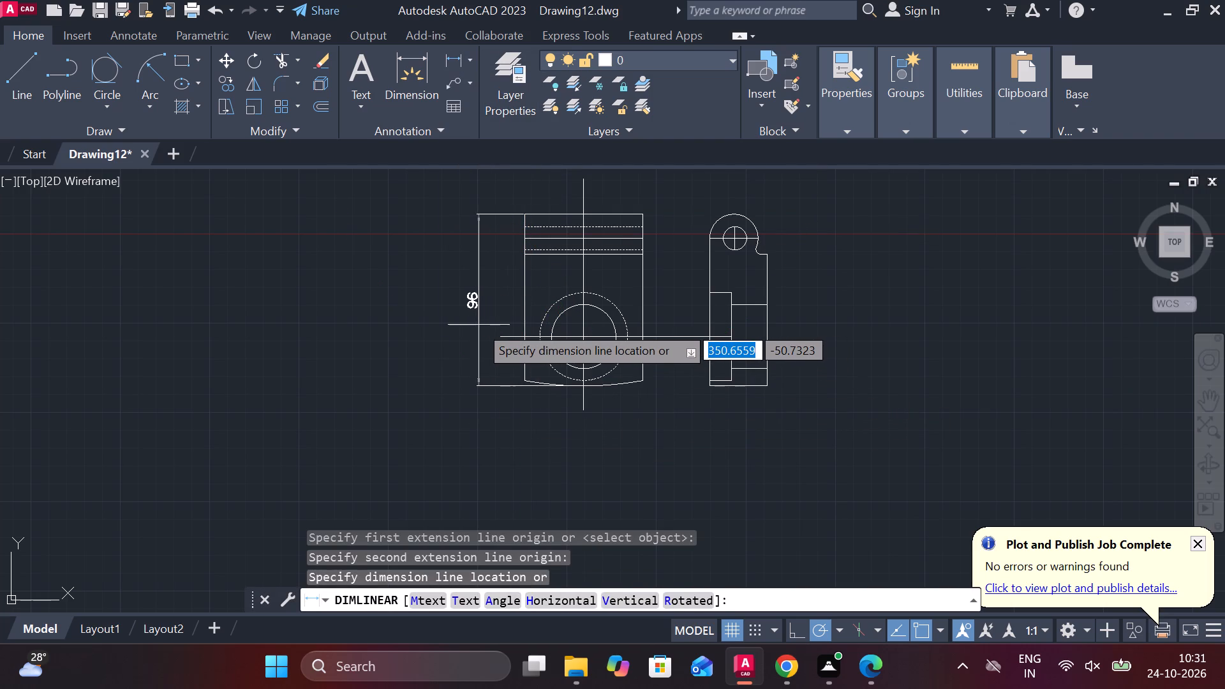
click(479, 325)
key(space)
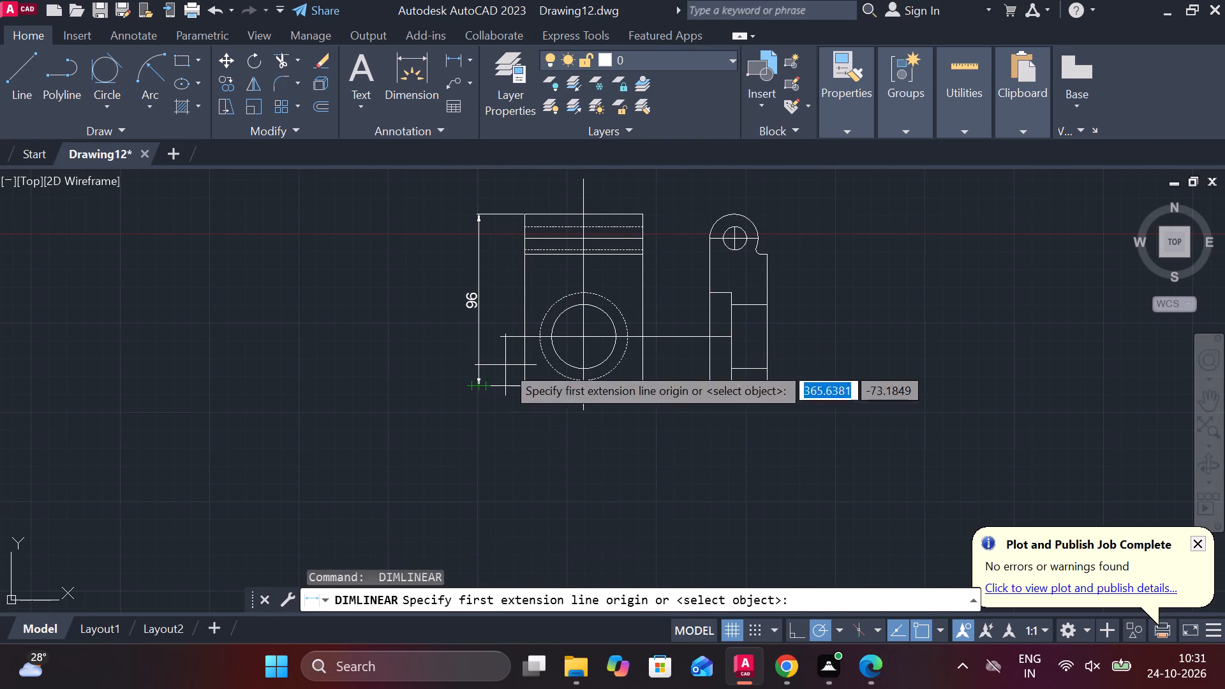
click(512, 364)
click(643, 355)
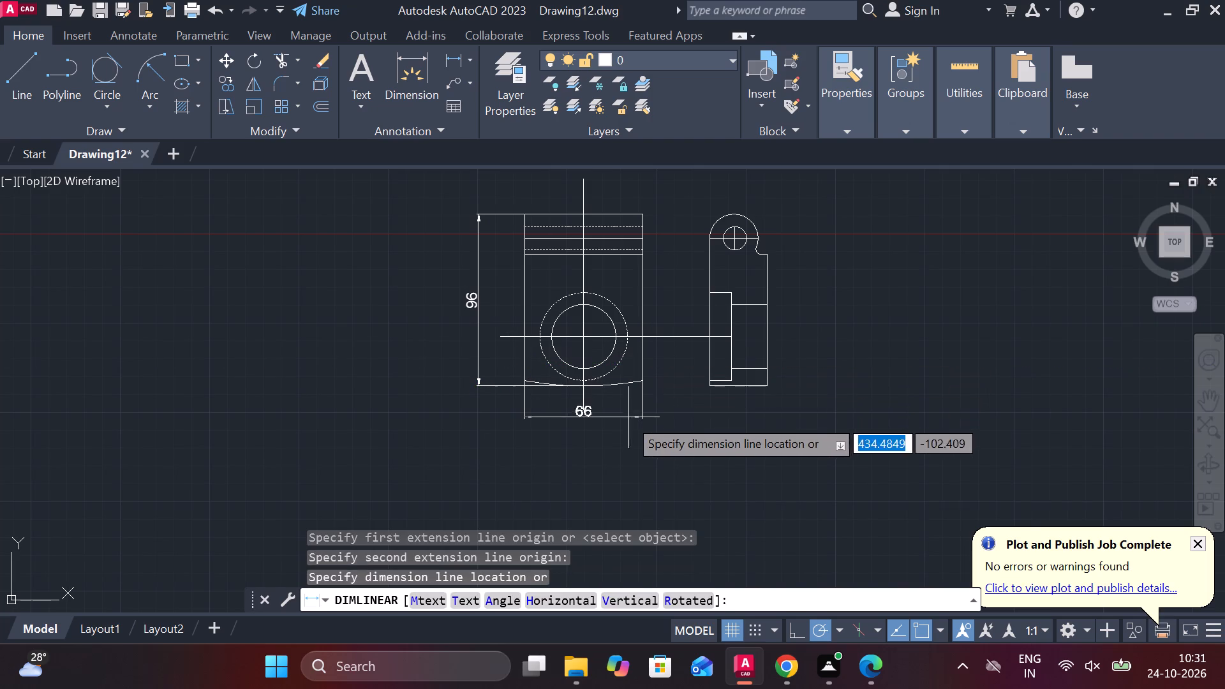
click(598, 424)
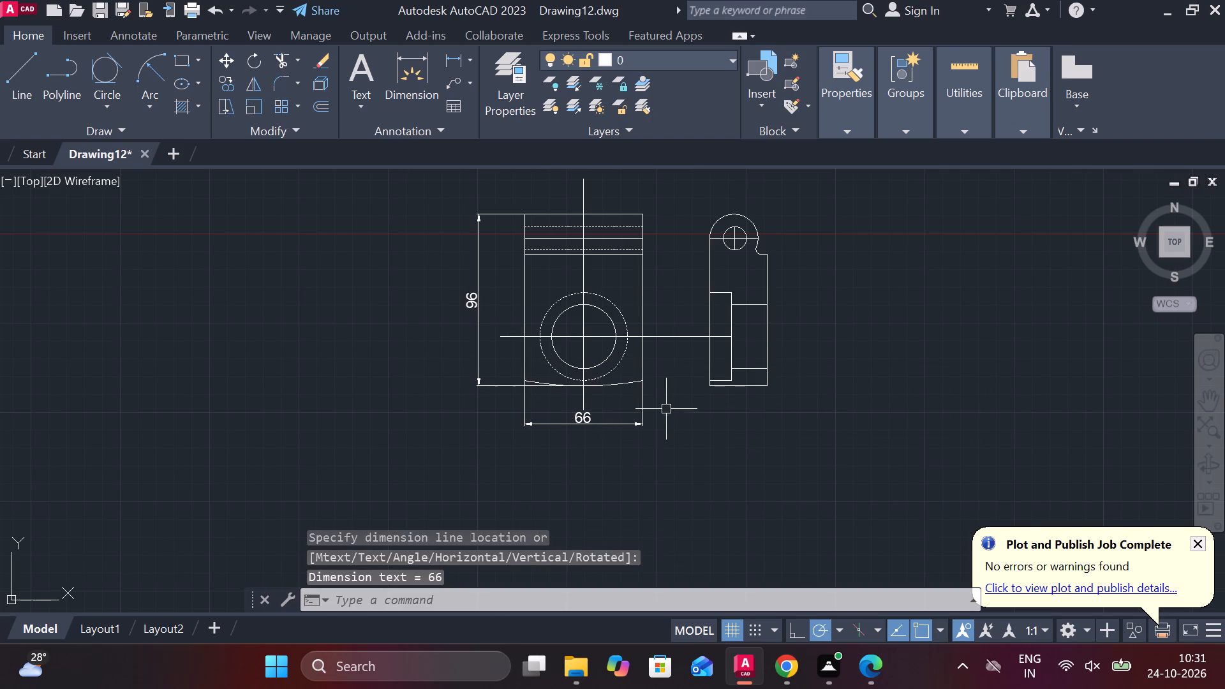
Draw a closed 5 by 3.5 rectangle from lines in the empty space below the side view.
middle_drag(621, 306, 585, 329)
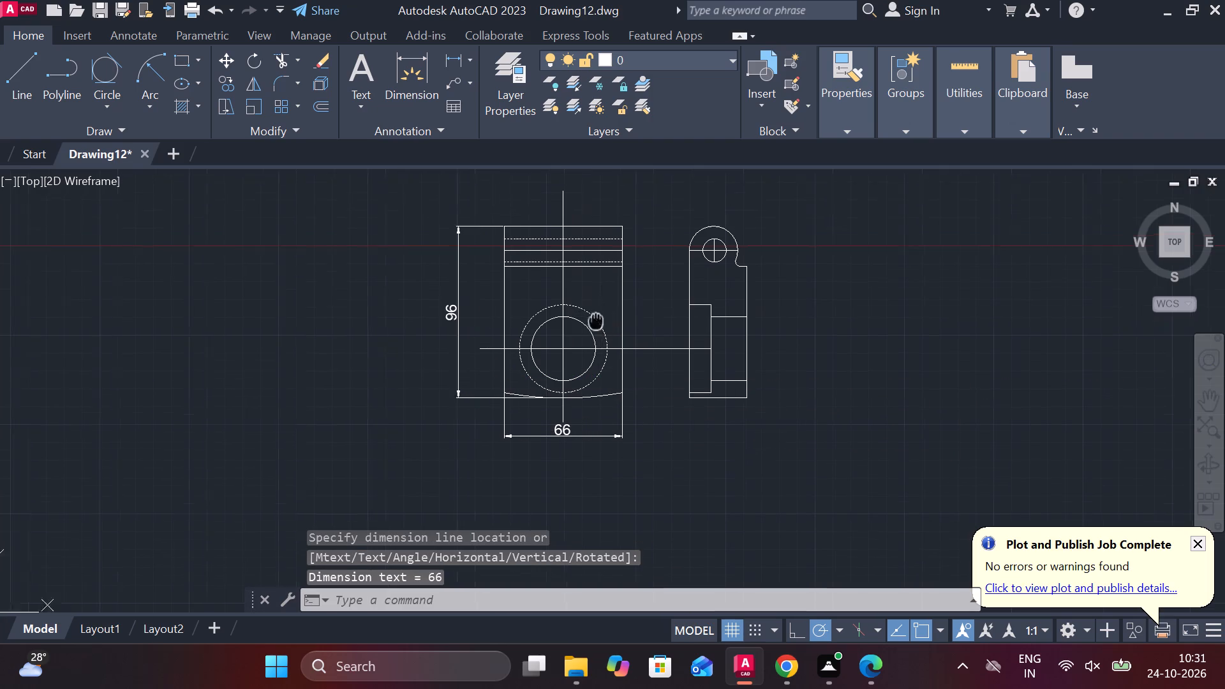
middle_drag(585, 329, 567, 339)
scroll(588, 390, up, 1)
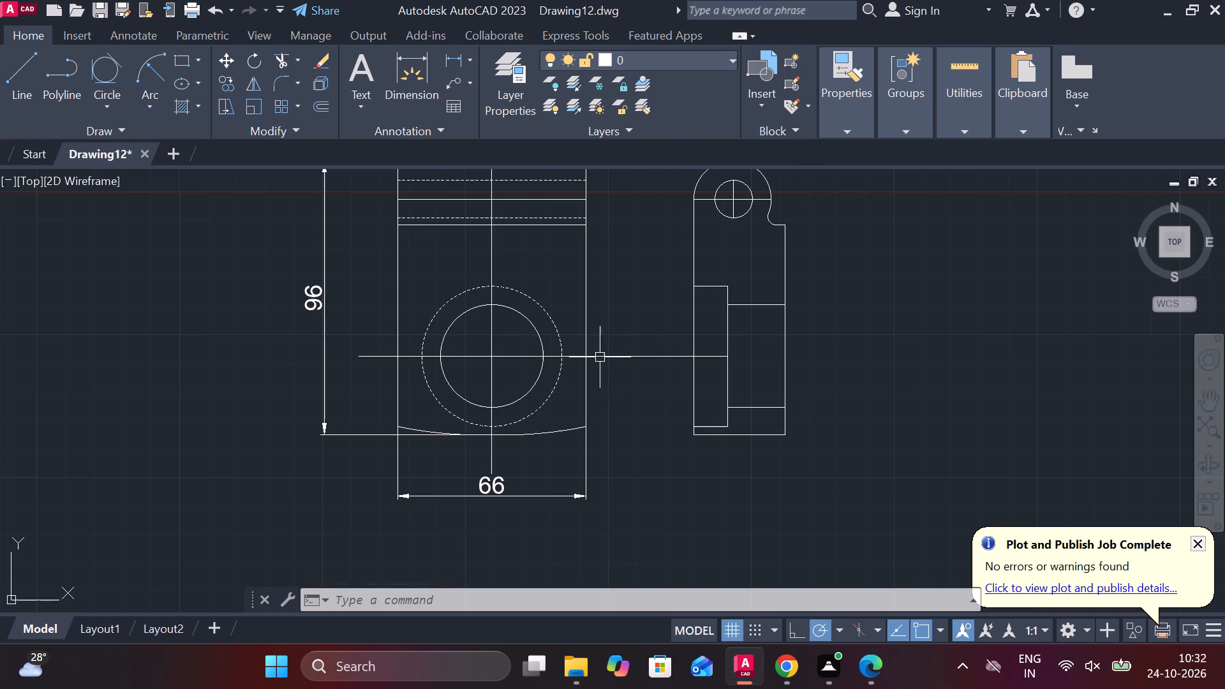
scroll(588, 354, up, 1)
key(l)
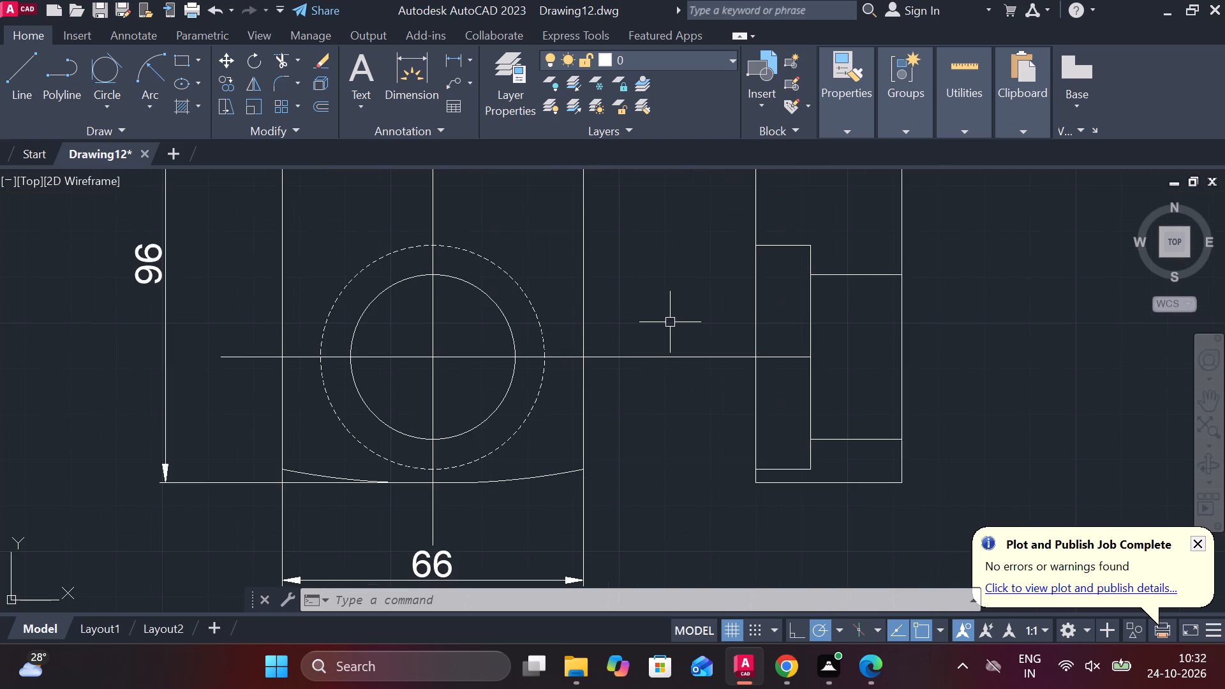
key(Escape)
middle_drag(639, 459, 591, 369)
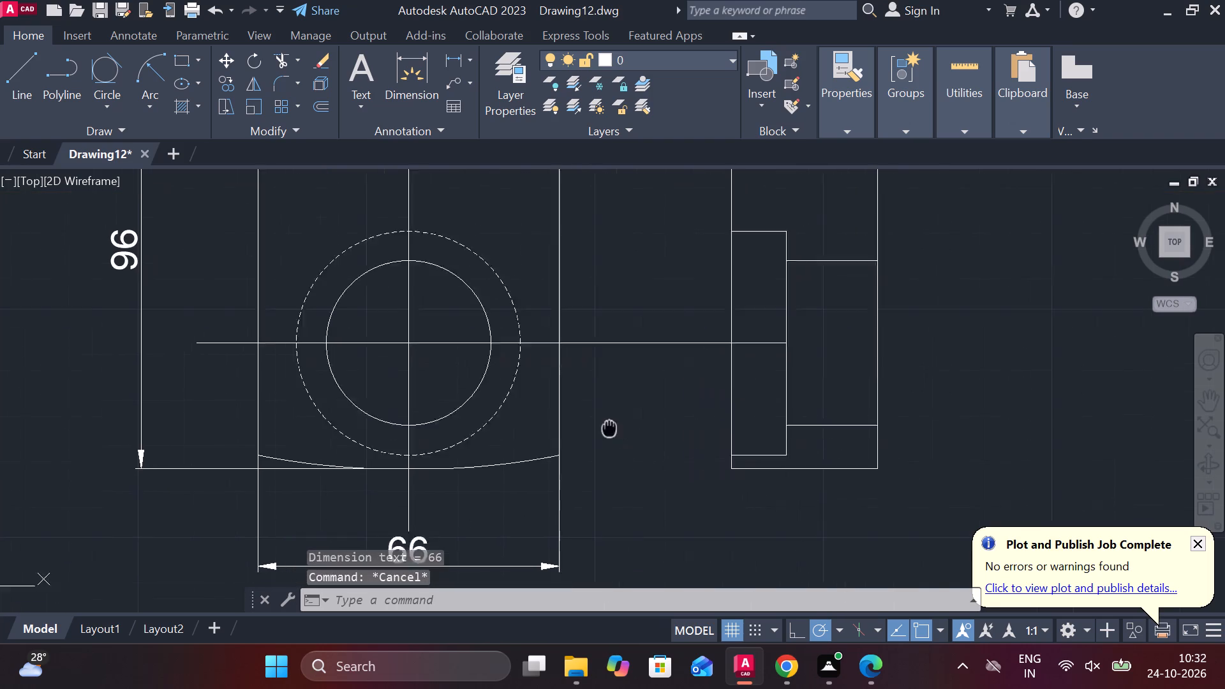
middle_drag(591, 369, 587, 337)
key(l)
key(Return)
click(668, 451)
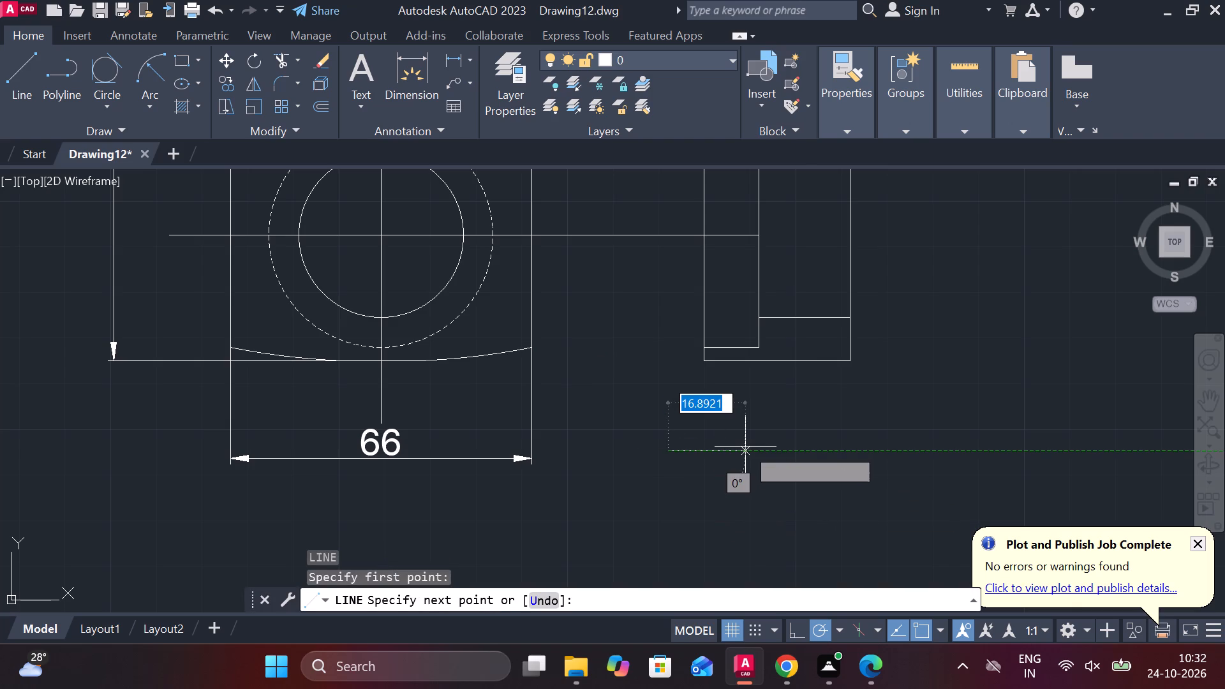
text(5)
key(space)
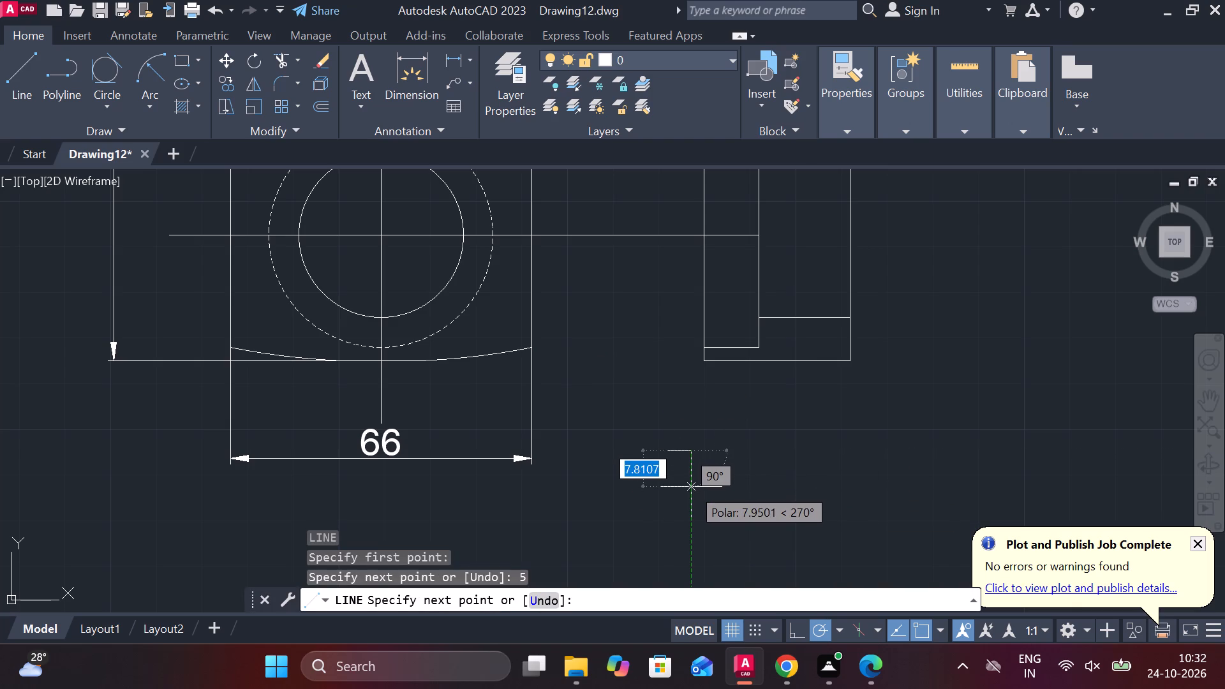
key(3)
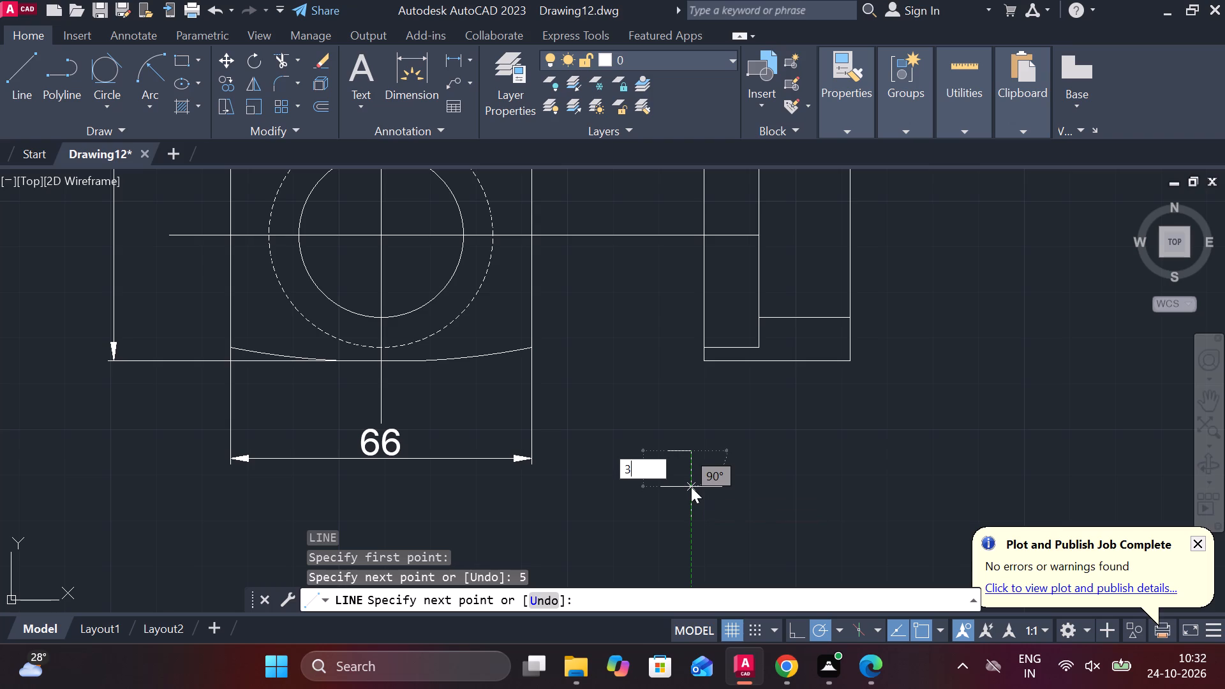
text(.5)
key(space)
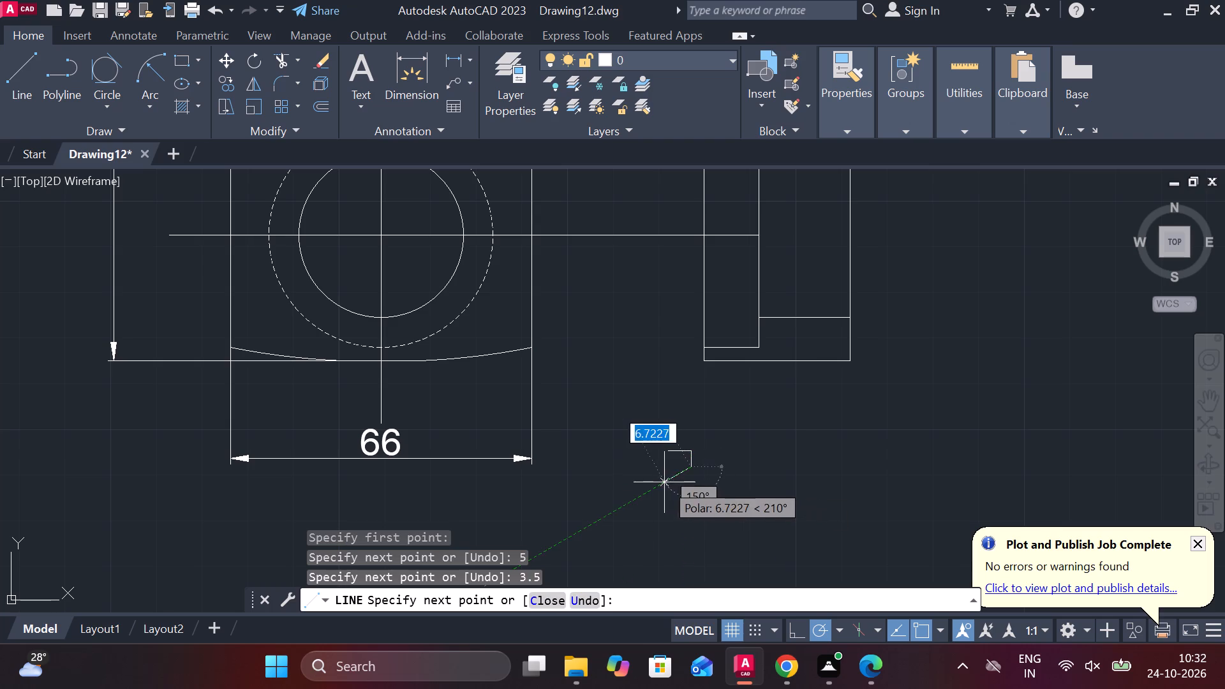
text(5)
key(space)
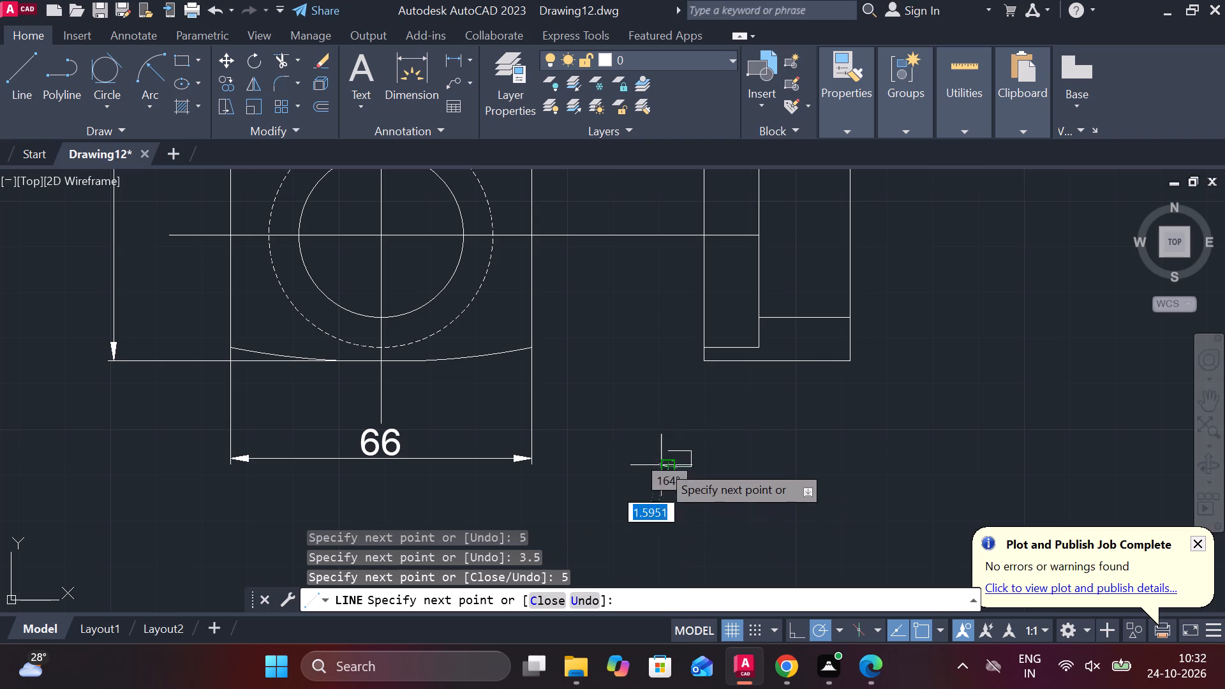
click(669, 450)
Draw two crossing diagonal lines at about 45° outward from the small rectangle's upper and lower left corners.
scroll(643, 459, up, 1)
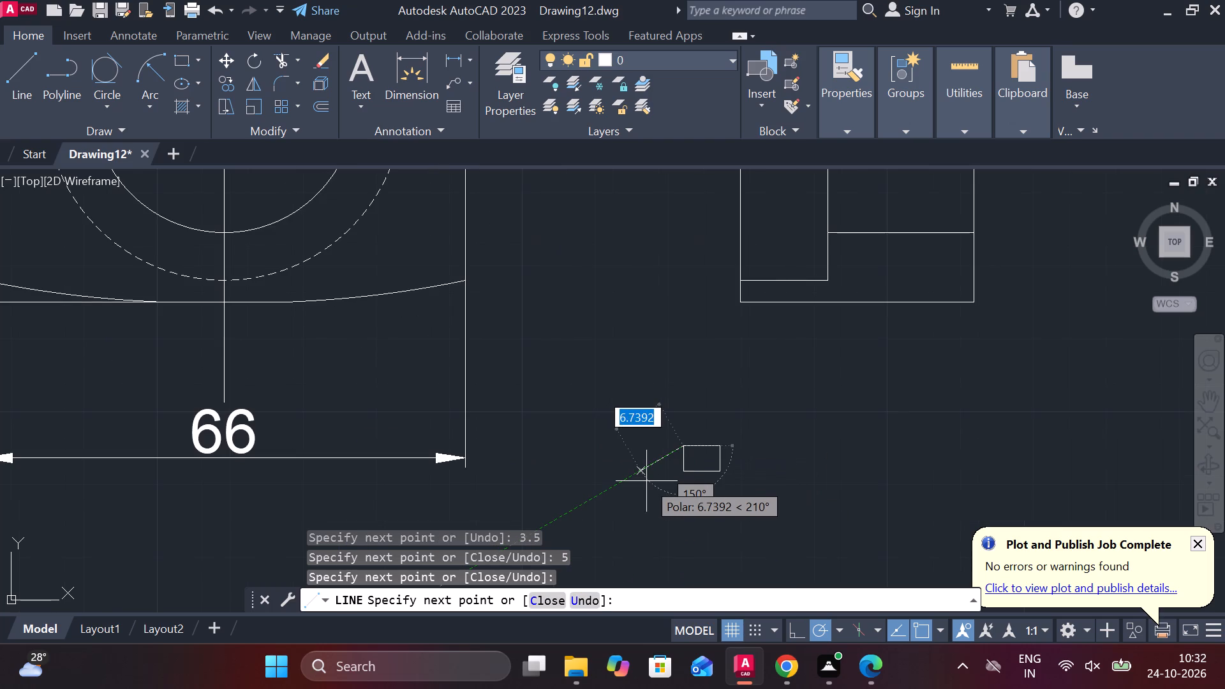
click(837, 632)
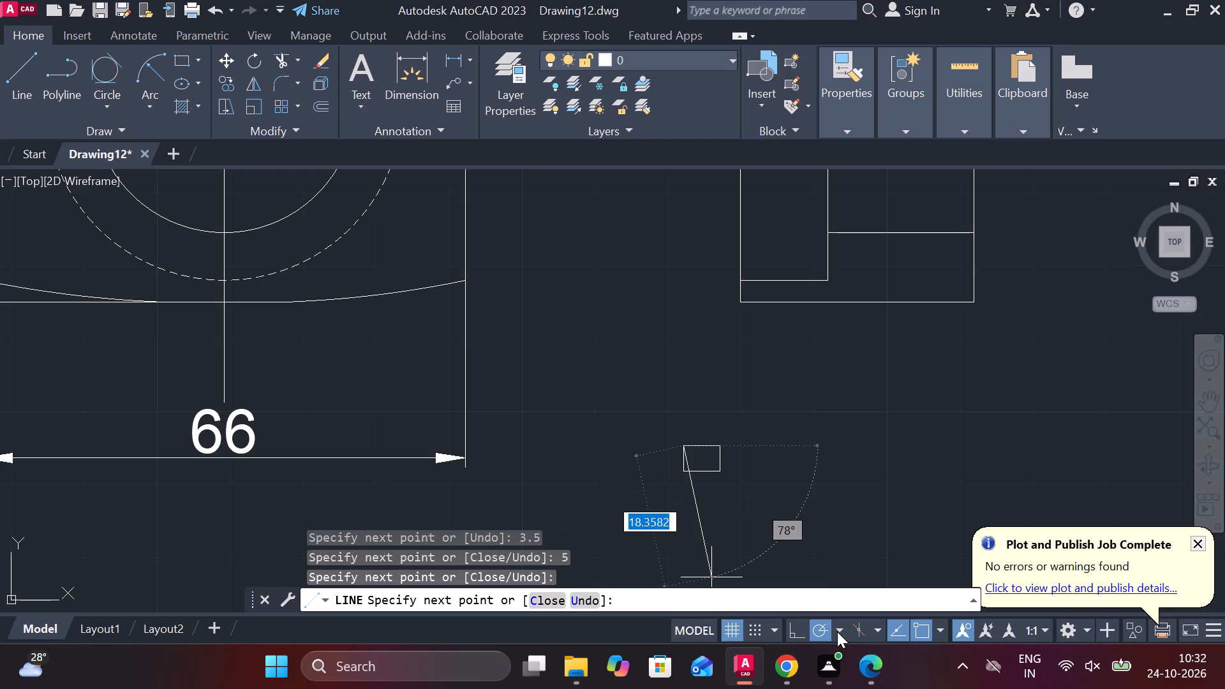
click(834, 411)
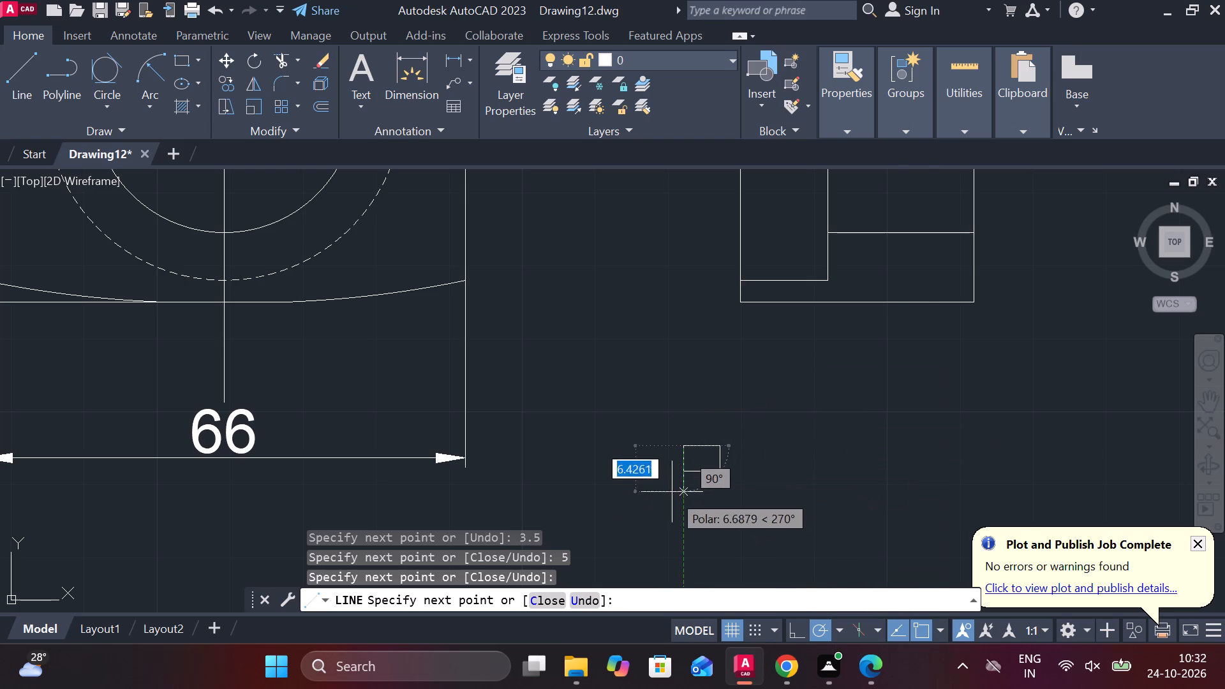
scroll(660, 461, up, 1)
click(660, 461)
key(Escape)
key(space)
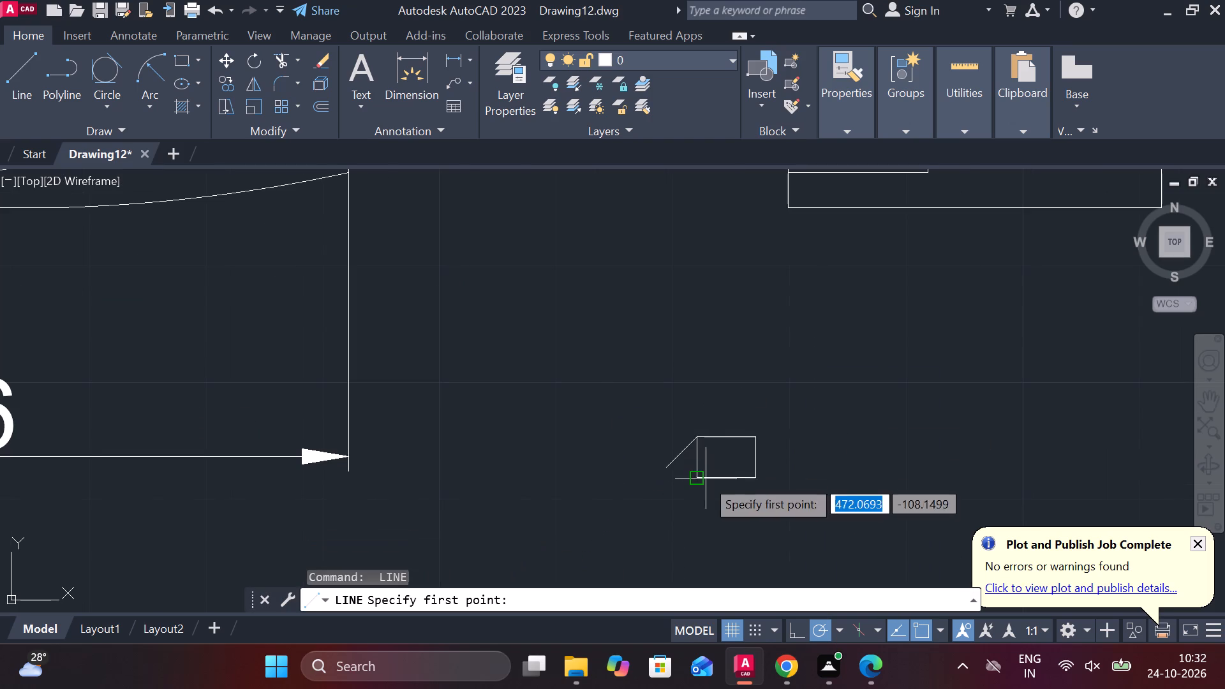
click(701, 477)
click(657, 432)
key(Escape)
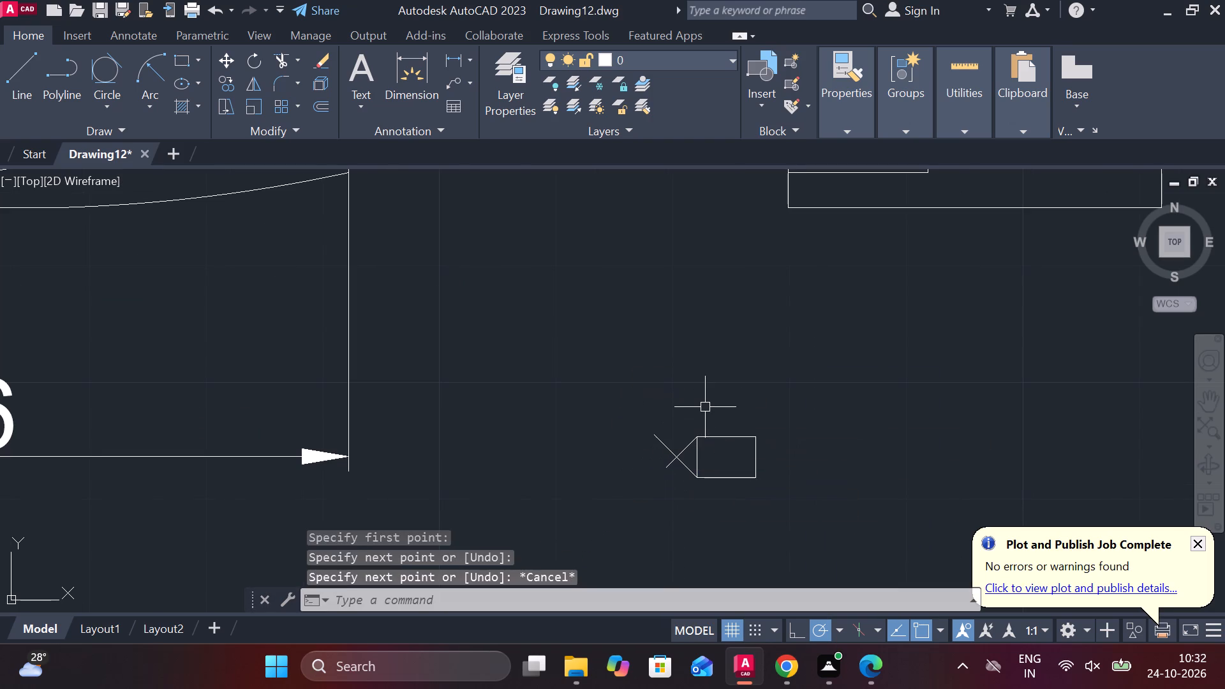
Trim the diagonal lines beyond their crossing so they form a pointed tip on the small rectangle.
text(TR)
key(space)
drag(683, 394, 668, 456)
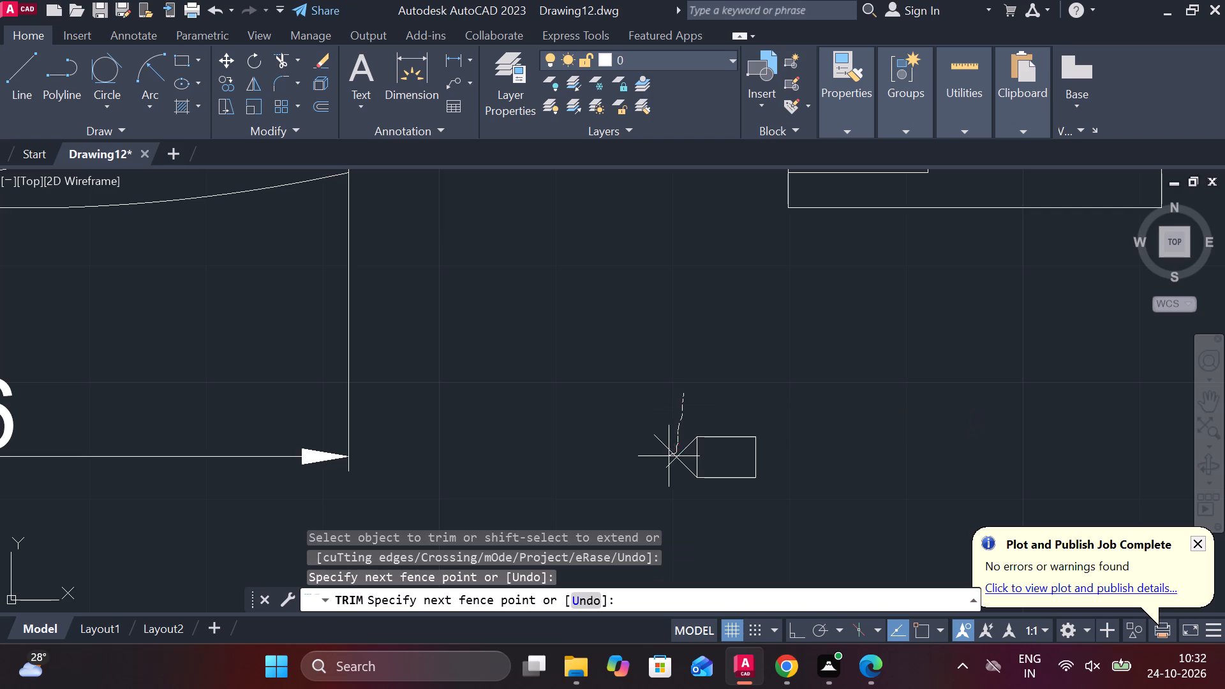
drag(668, 456, 667, 457)
click(667, 462)
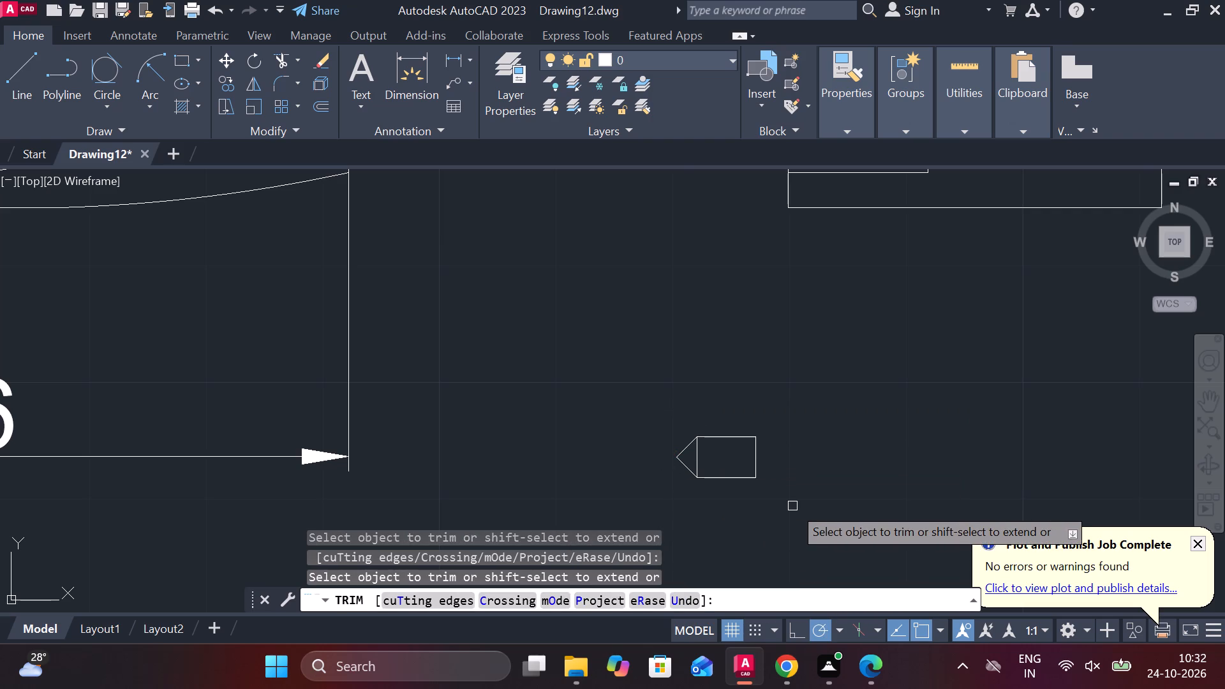
key(Escape)
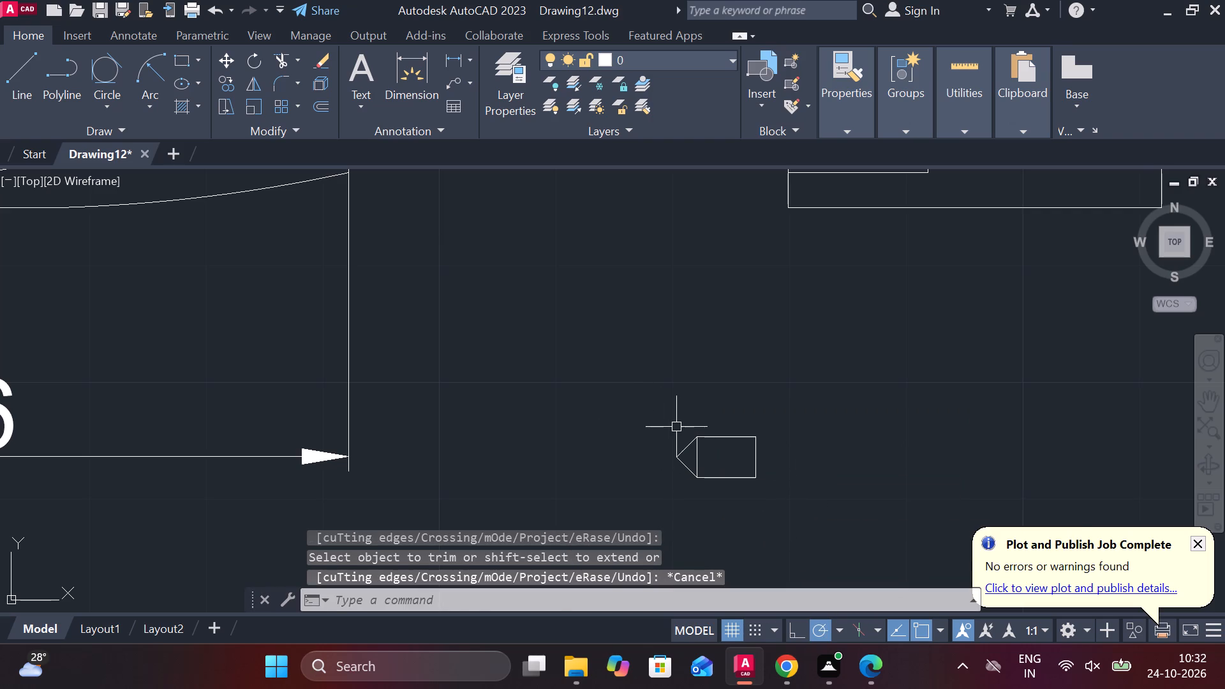
Move the pointed rectangle by its flat end's midpoint to where the front view's right edge meets the large hole's horizontal centerline.
click(653, 411)
click(813, 508)
key(m)
key(Return)
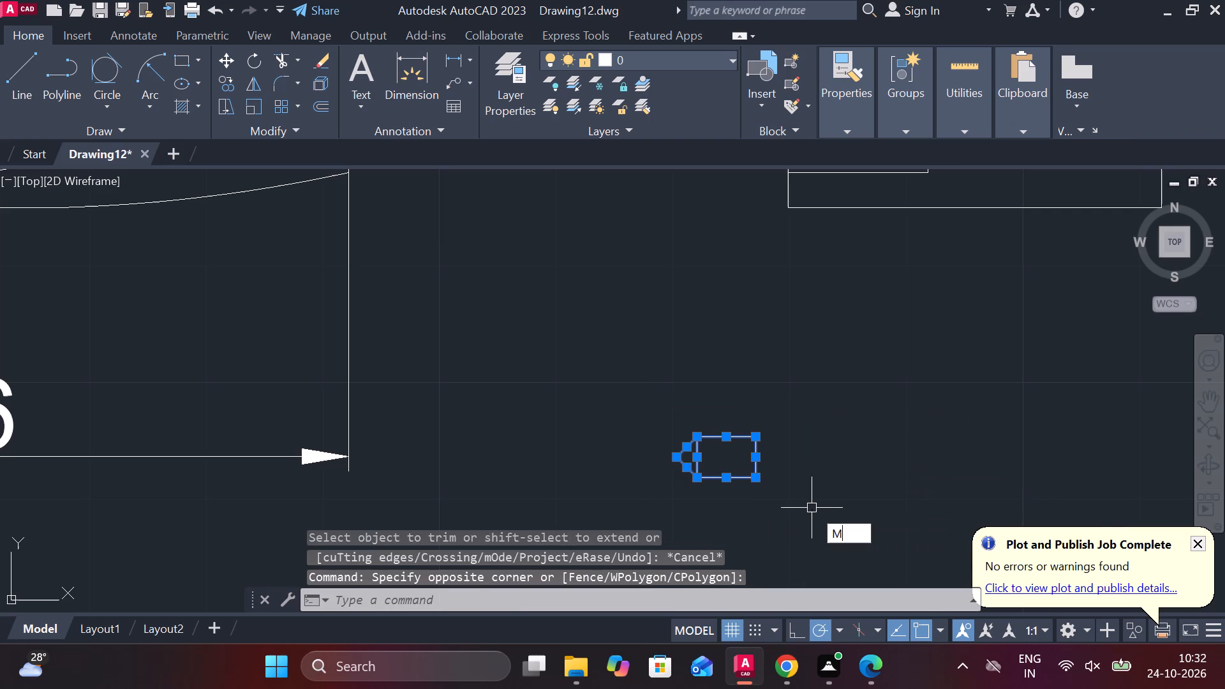
click(762, 461)
scroll(772, 463, down, 2)
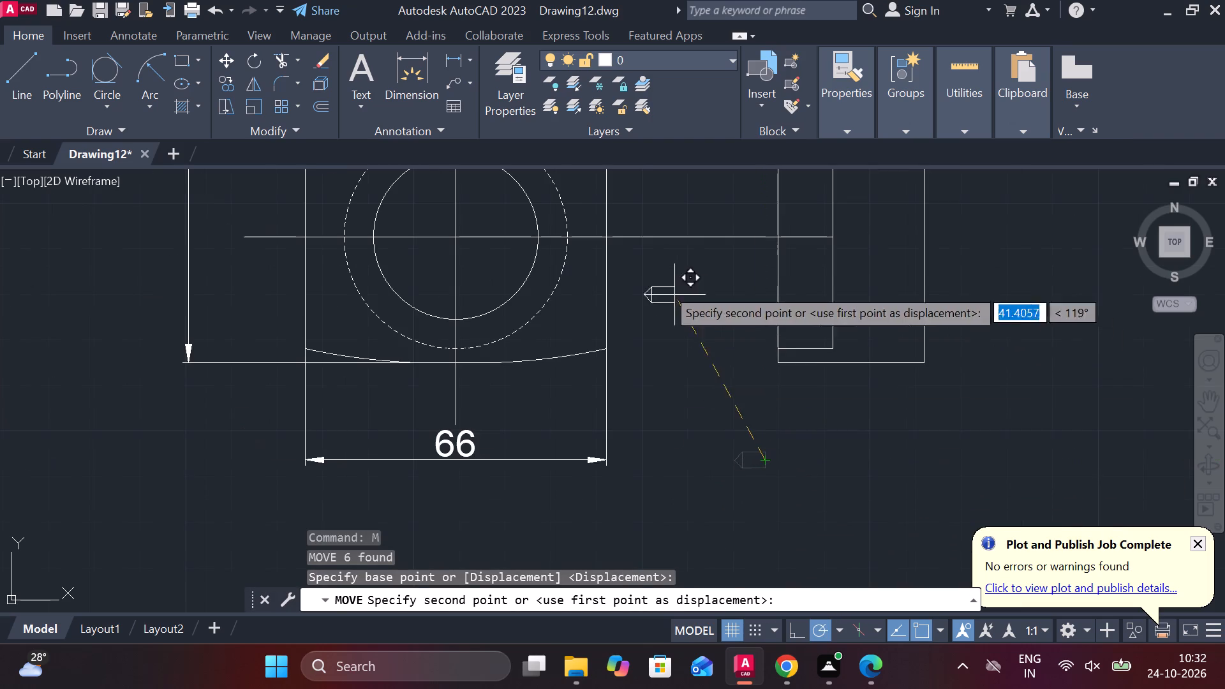
scroll(600, 218, up, 2)
click(614, 260)
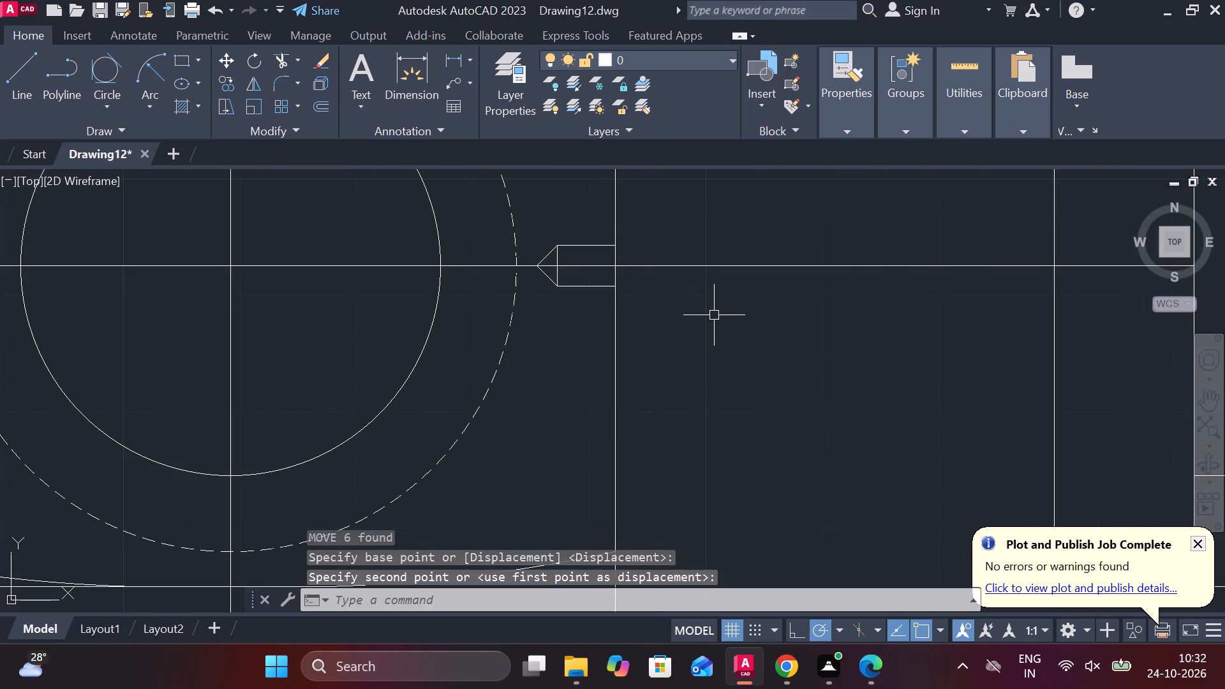
Add a vertical linear dimension across the small pointed hole, placed outside the front view's right edge.
scroll(715, 318, down, 1)
scroll(778, 380, down, 1)
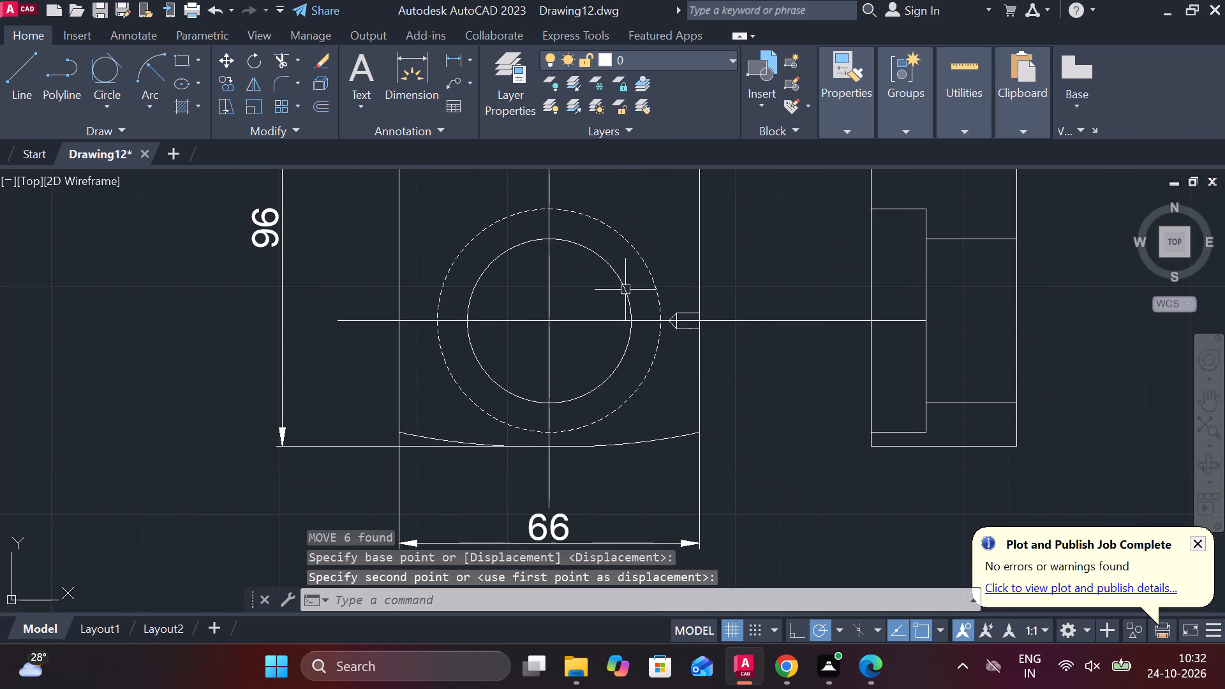
click(455, 61)
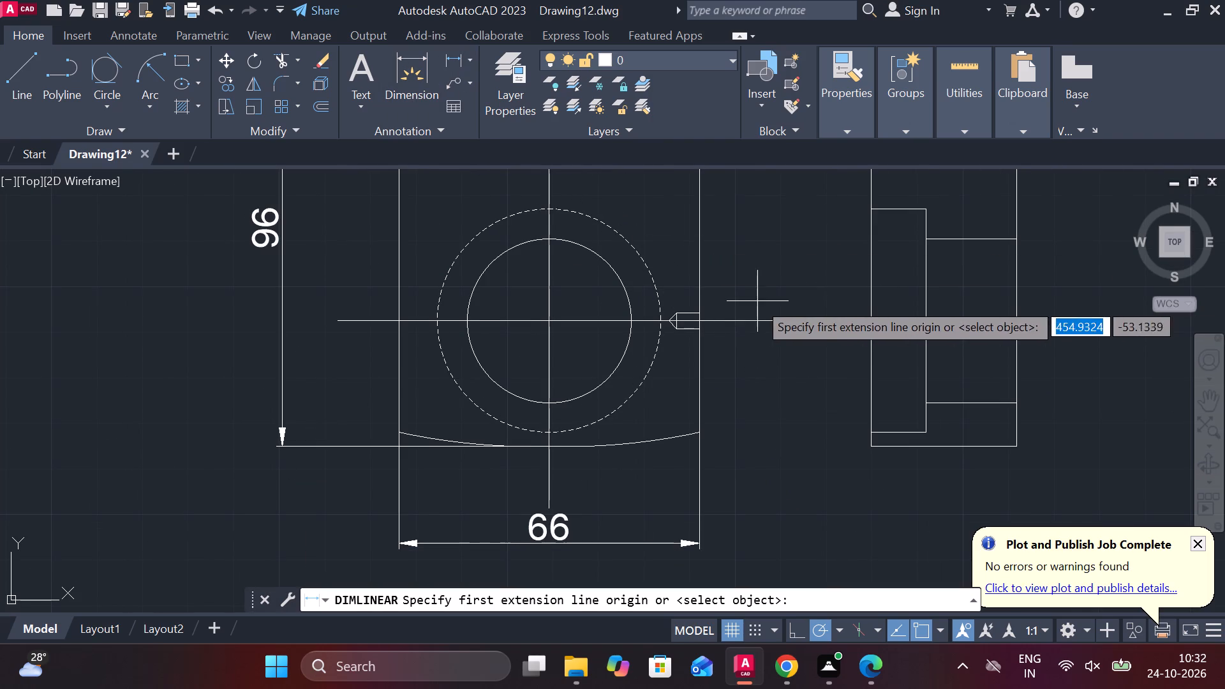
click(713, 316)
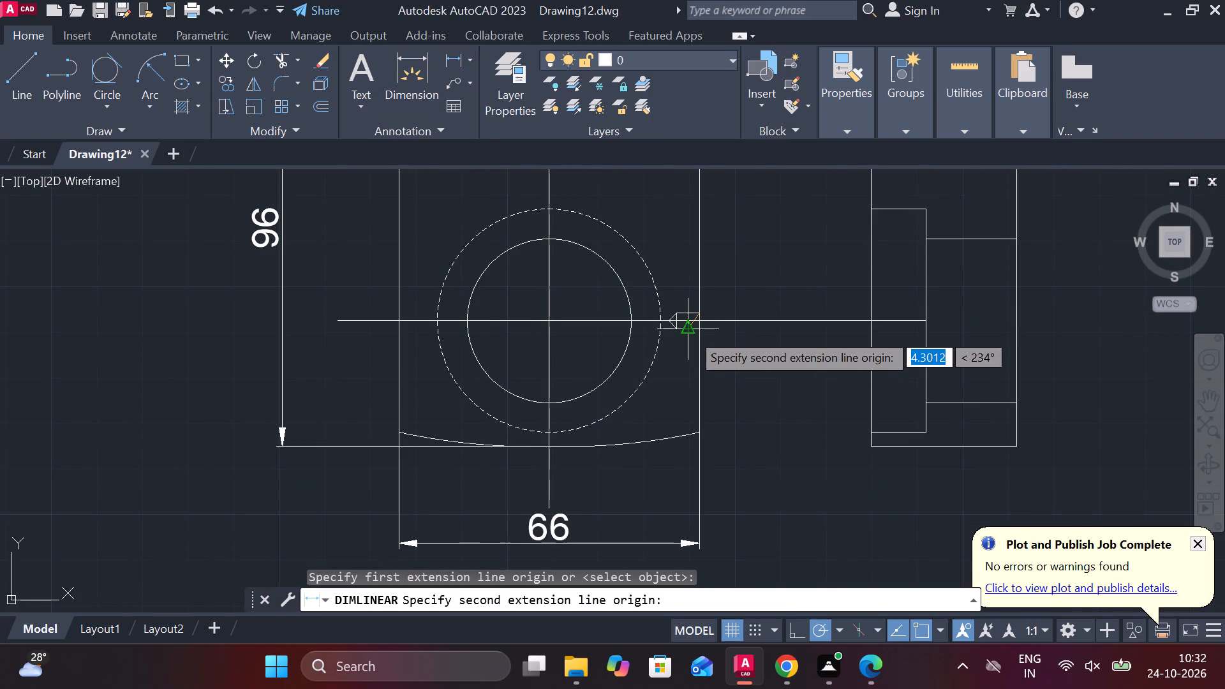
click(700, 332)
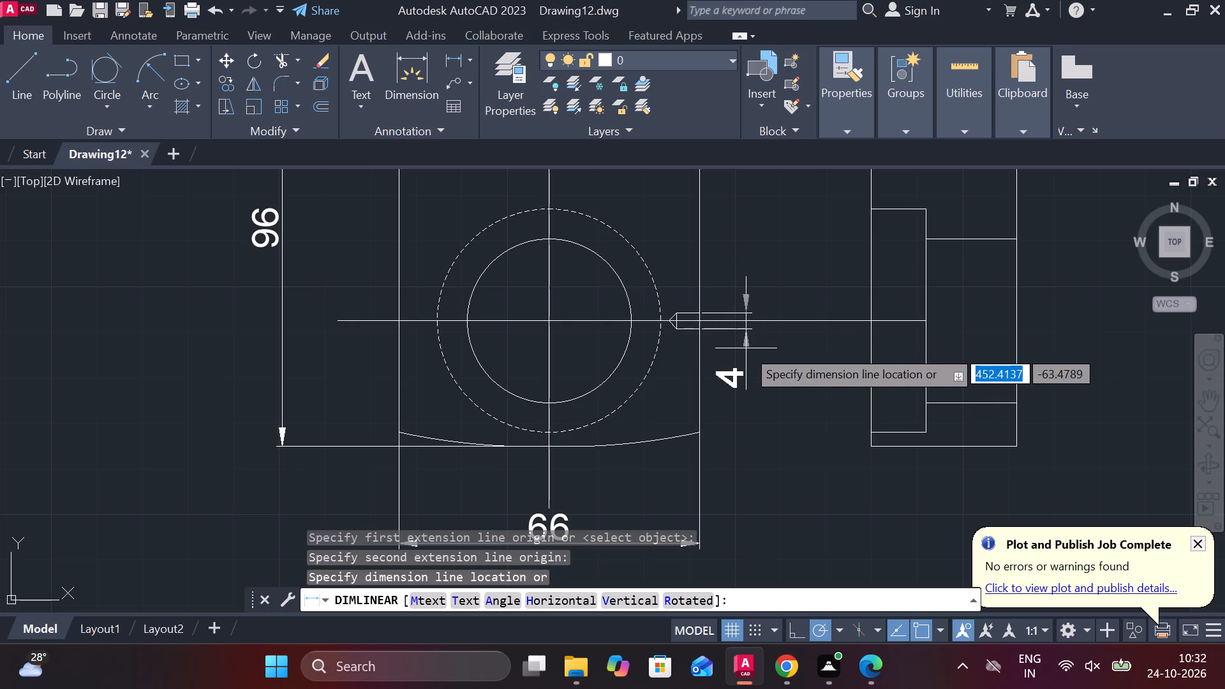
click(746, 348)
Override the small pointed hole's dimension text with 3.5.
double_click(738, 372)
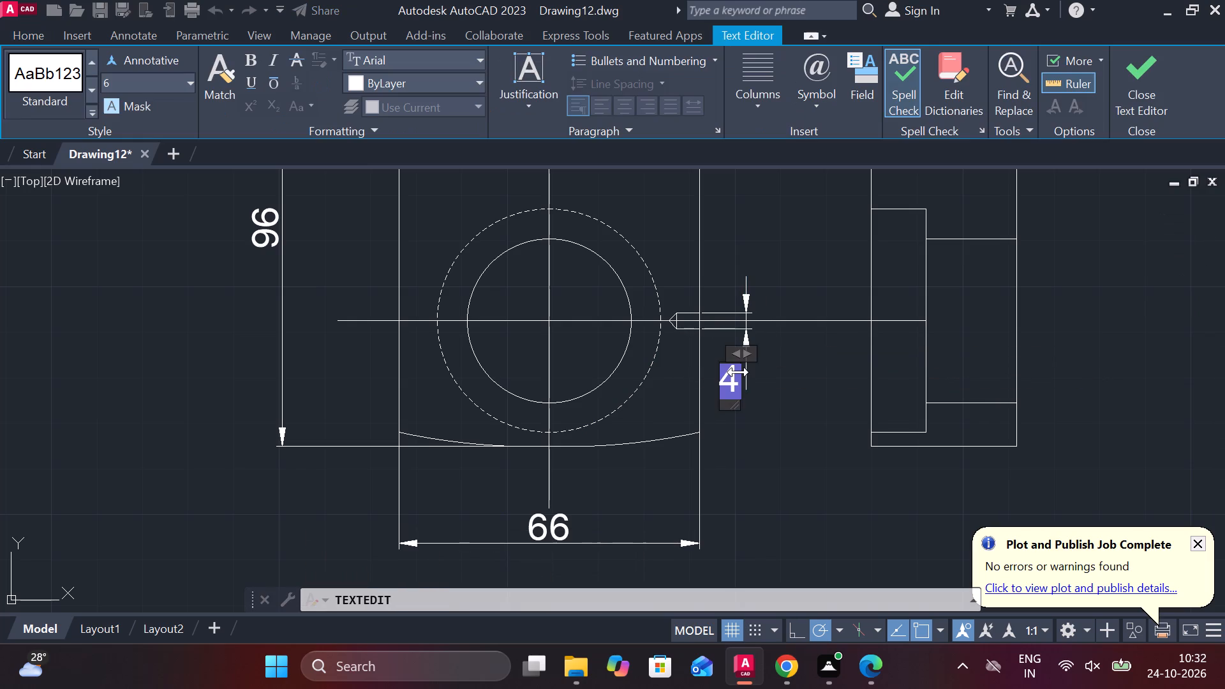
key(Right)
key(BackSpace)
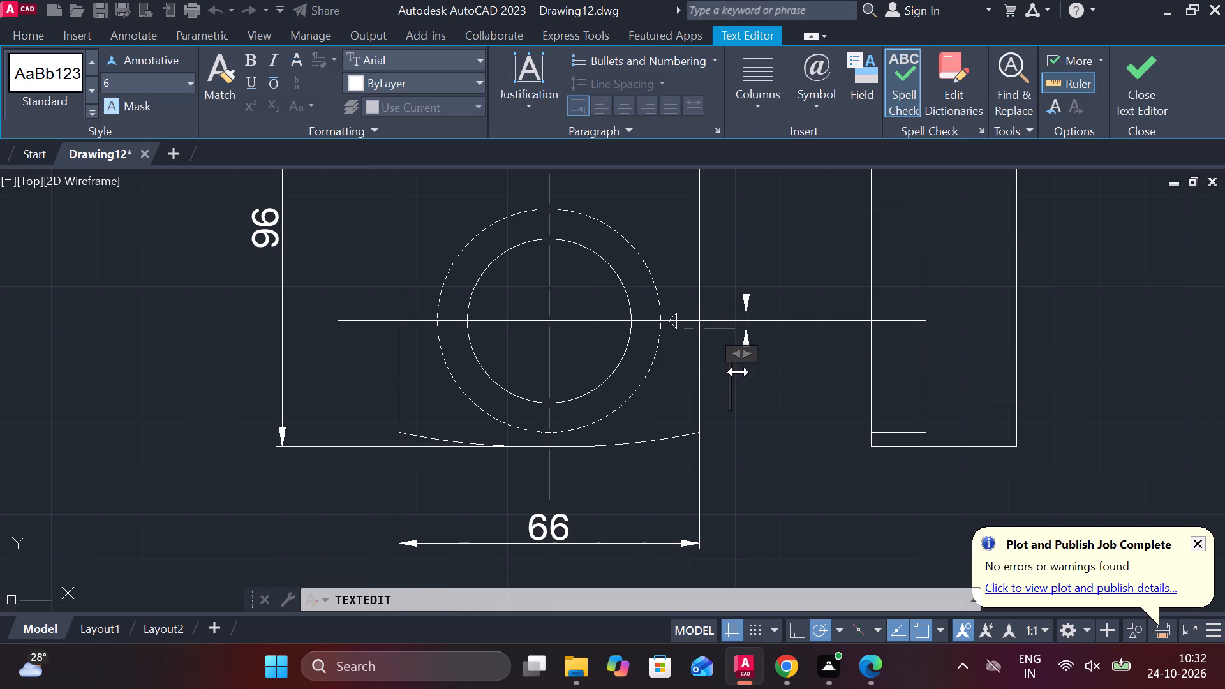
key(3)
text(.5)
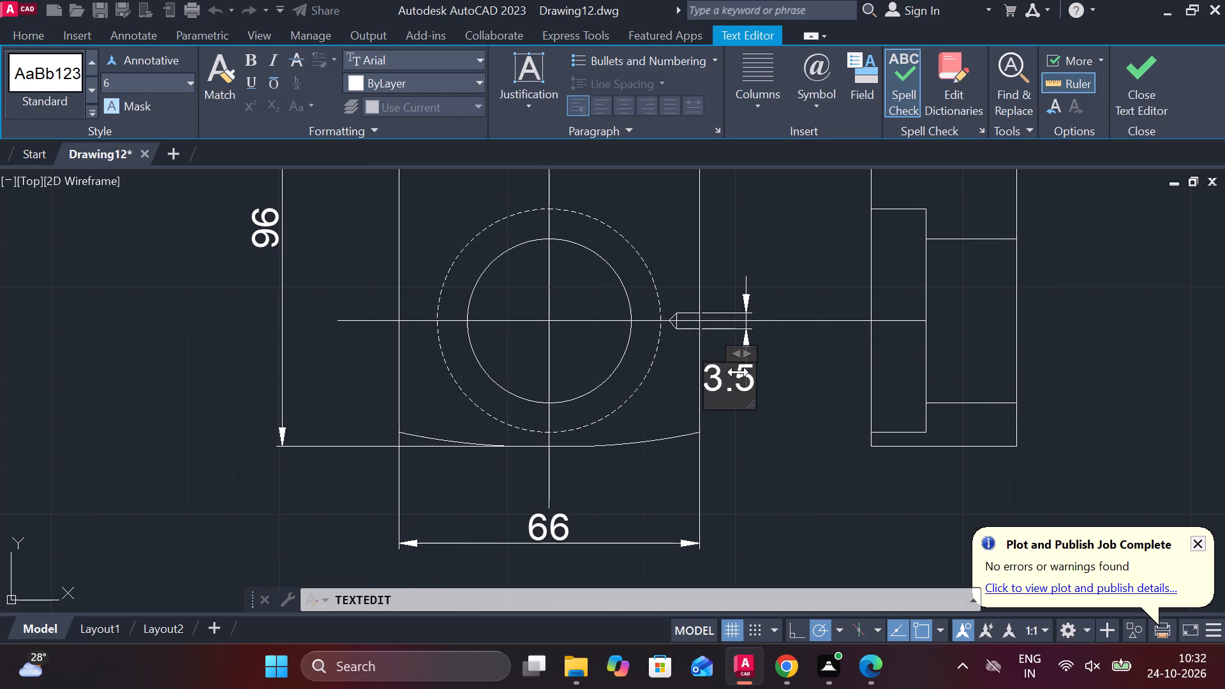
click(1137, 55)
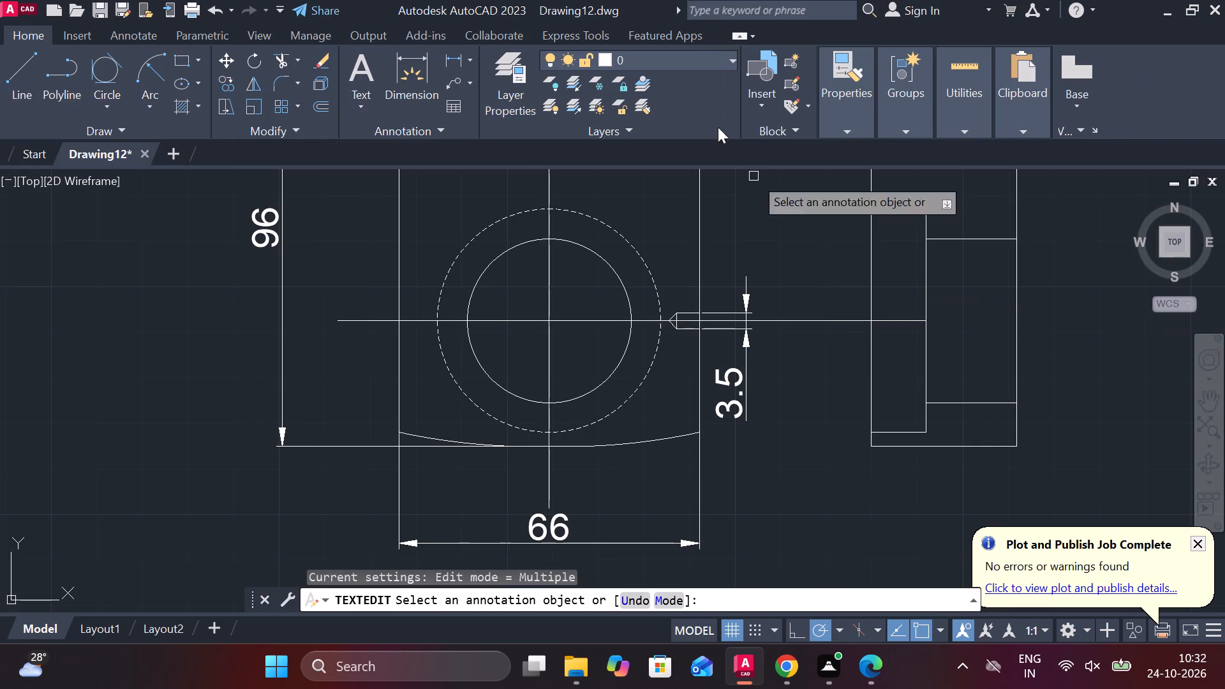
Add a horizontal linear dimension from the small pointed hole's shoulder to the front view's right edge, placed just above the hole.
double_click(456, 67)
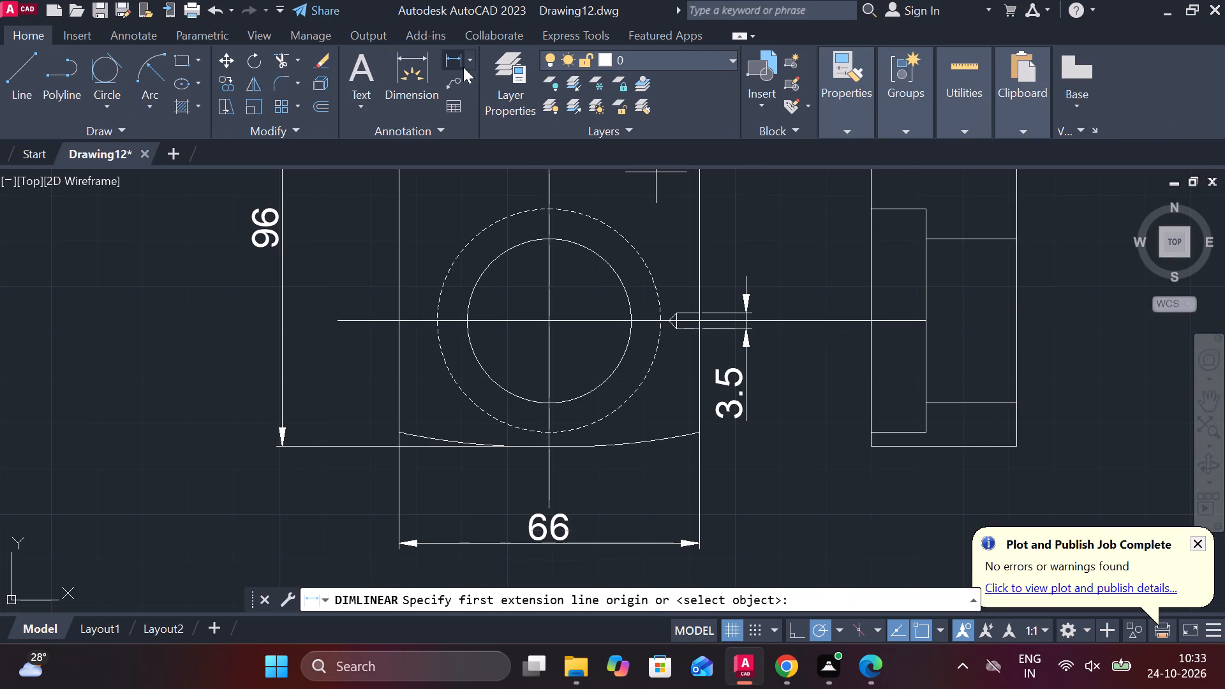
scroll(658, 321, up, 2)
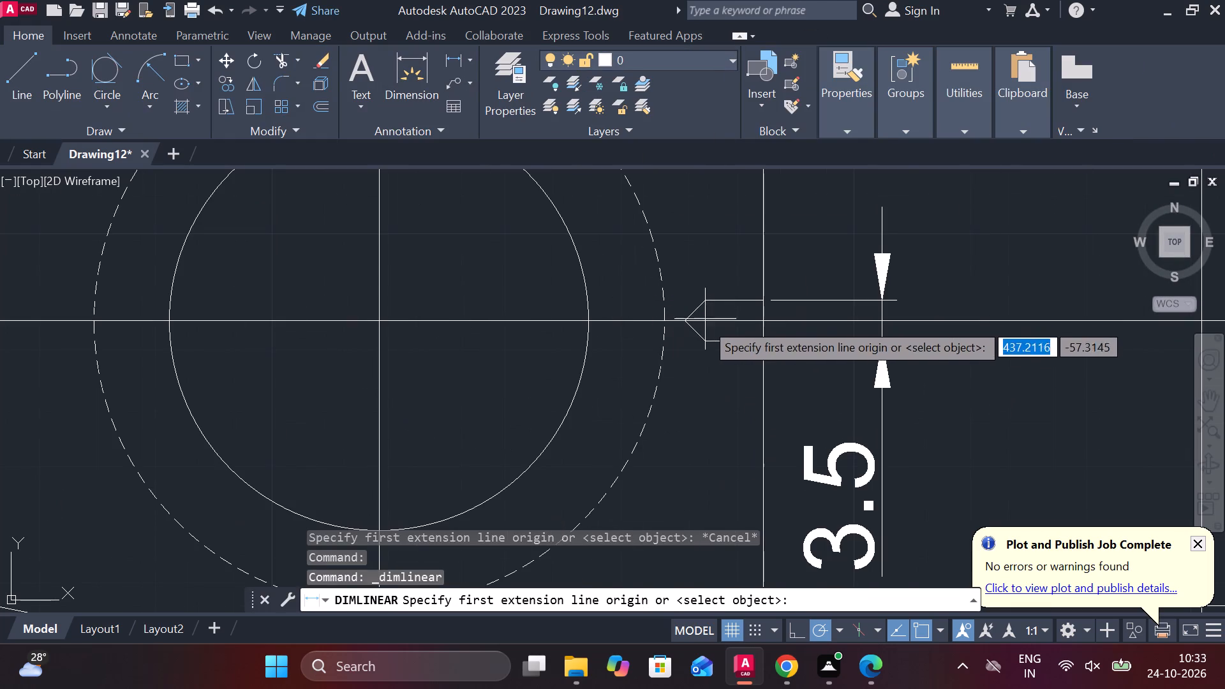
click(704, 323)
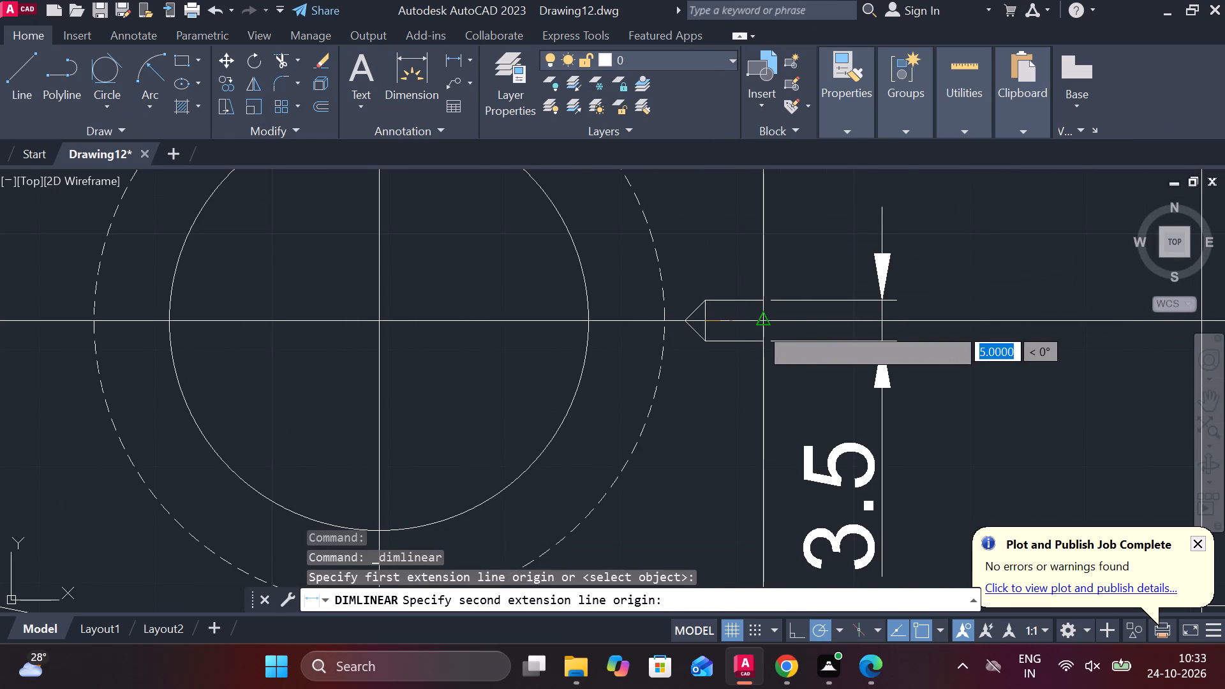
click(759, 326)
scroll(797, 241, down, 2)
middle_drag(797, 237, 761, 304)
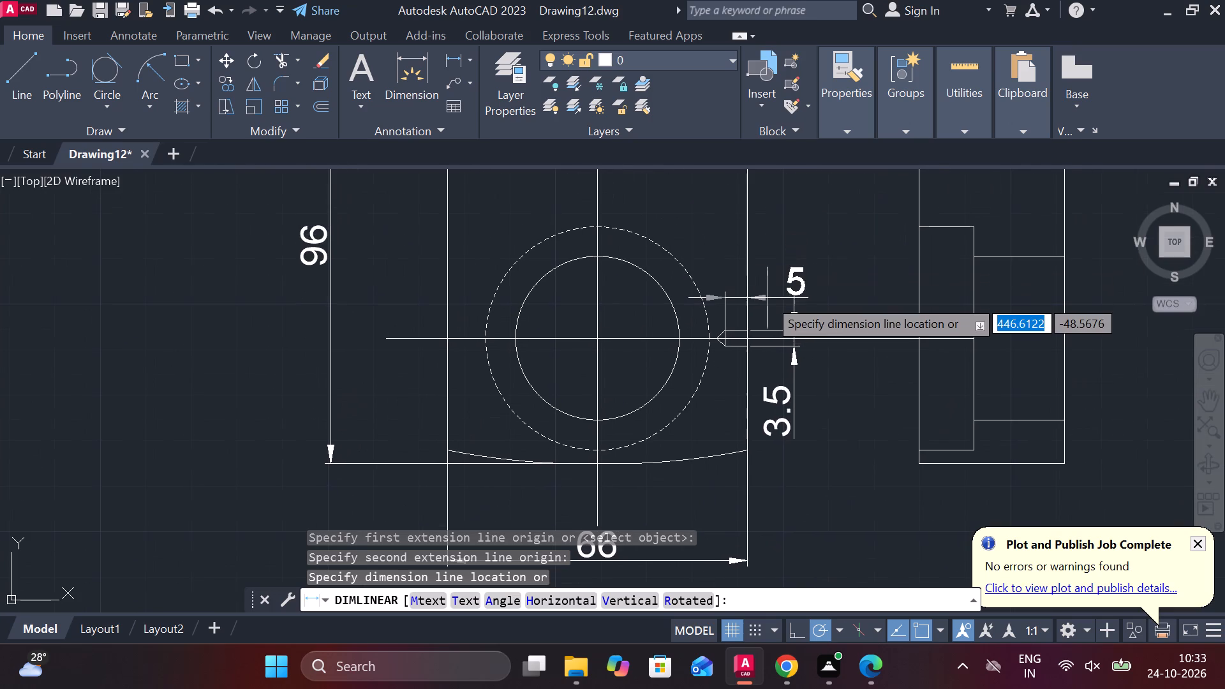
double_click(771, 286)
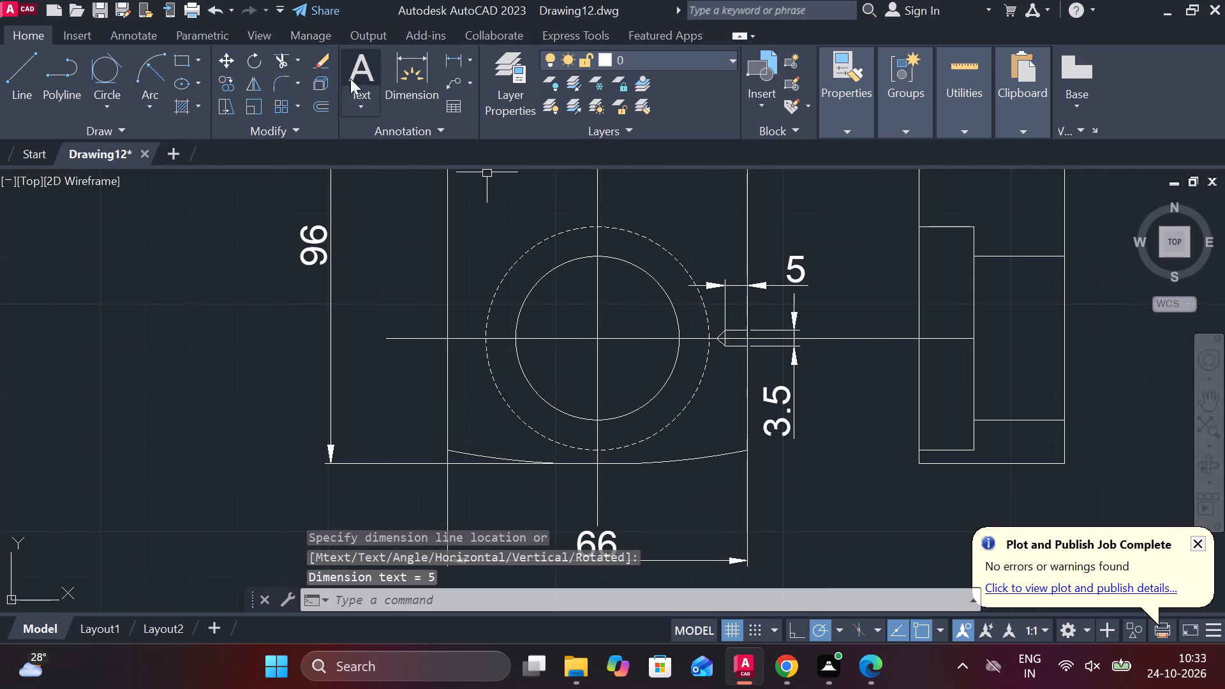
Add a diameter dimension to the large solid circle in the front view, with its text placed inside the circle.
click(478, 61)
click(471, 59)
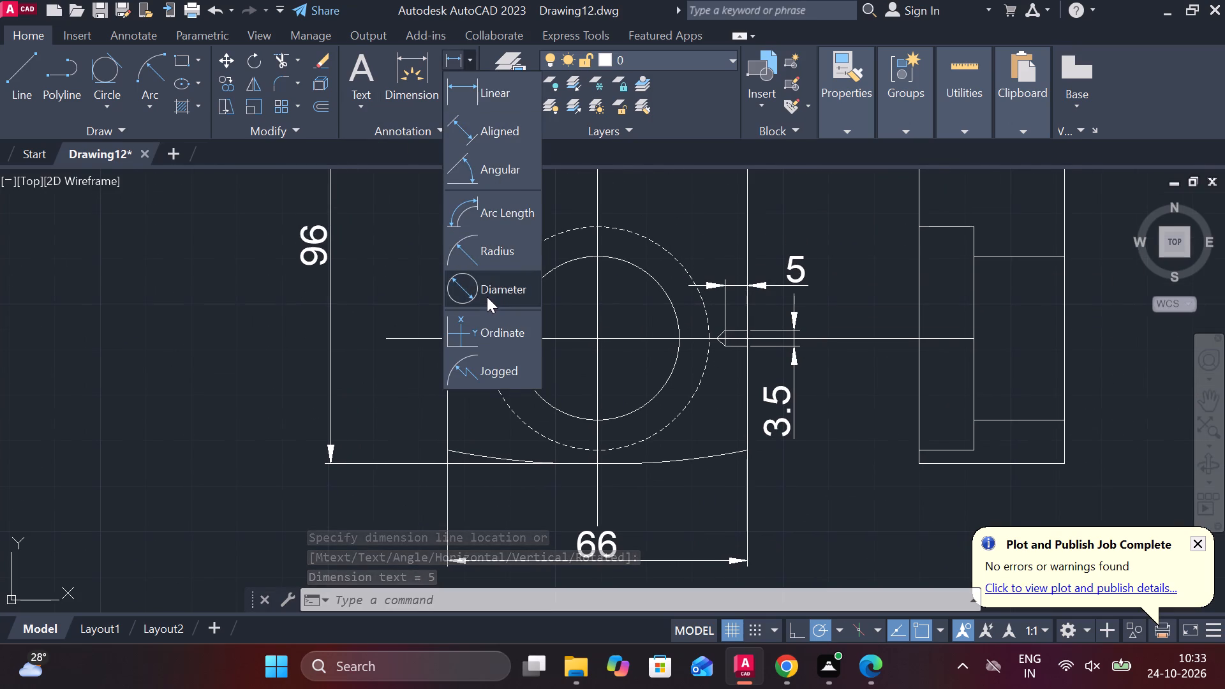
click(486, 296)
click(649, 281)
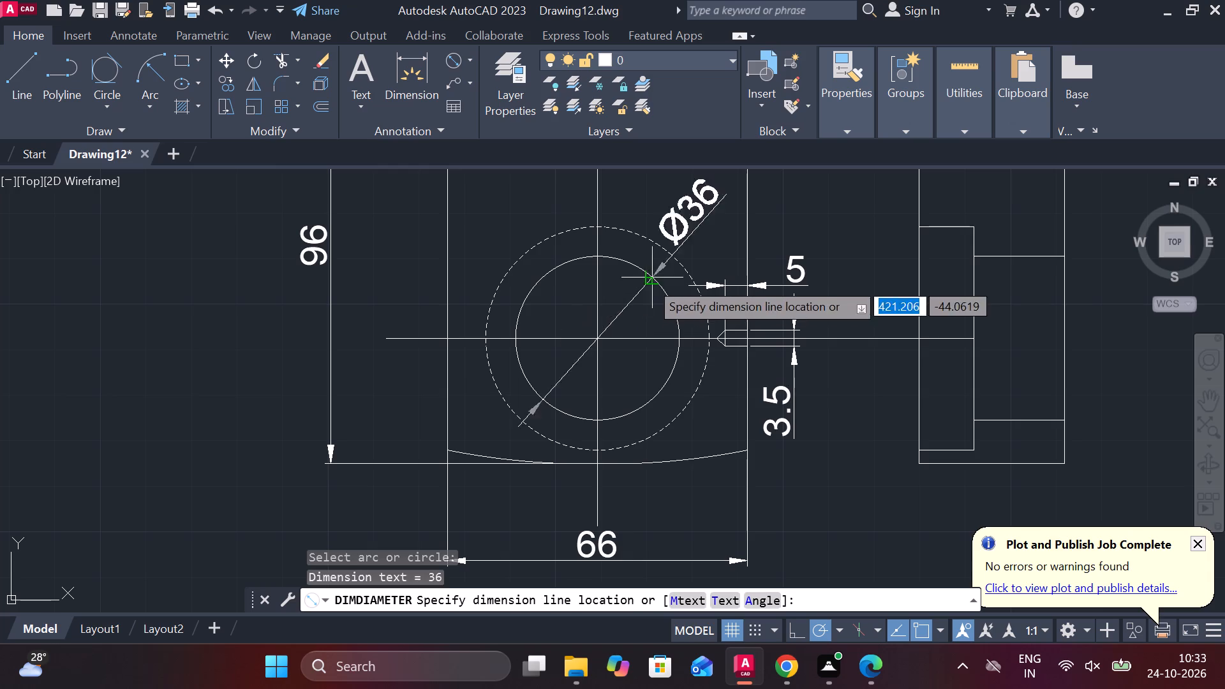
click(620, 308)
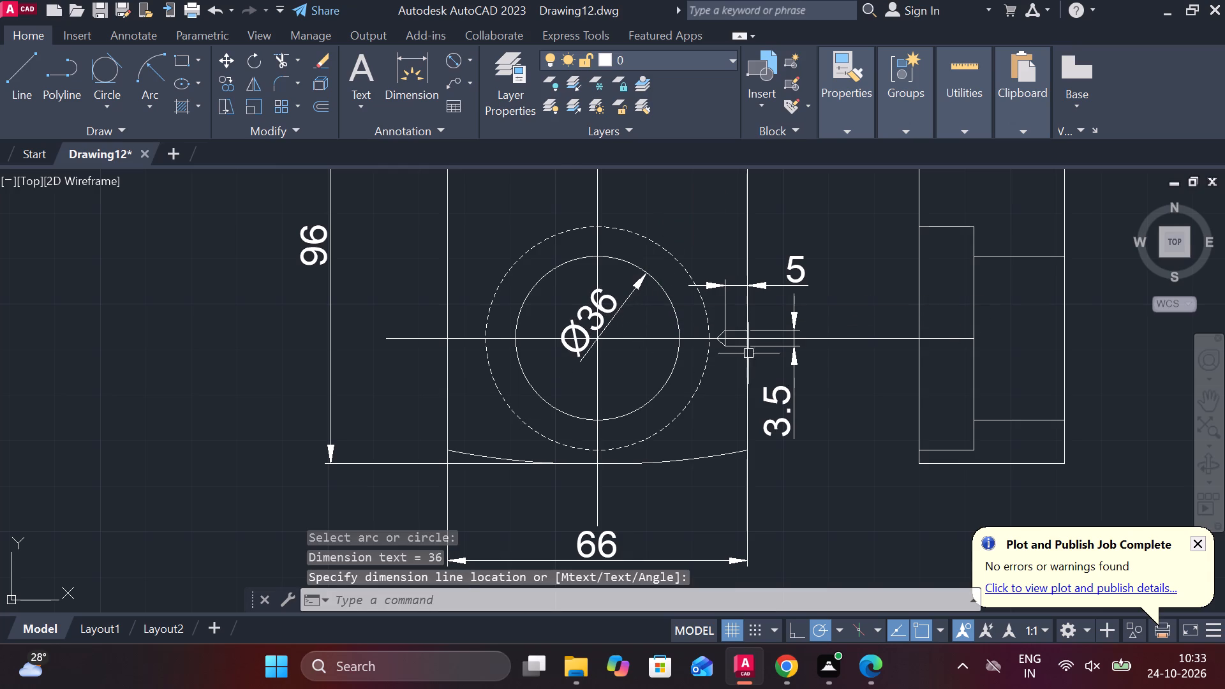
Add a vertical linear dimension between the cross hole's centerline and the large hole's centerline, placed outside the front view's right edge.
scroll(777, 369, down, 1)
middle_drag(781, 378, 709, 385)
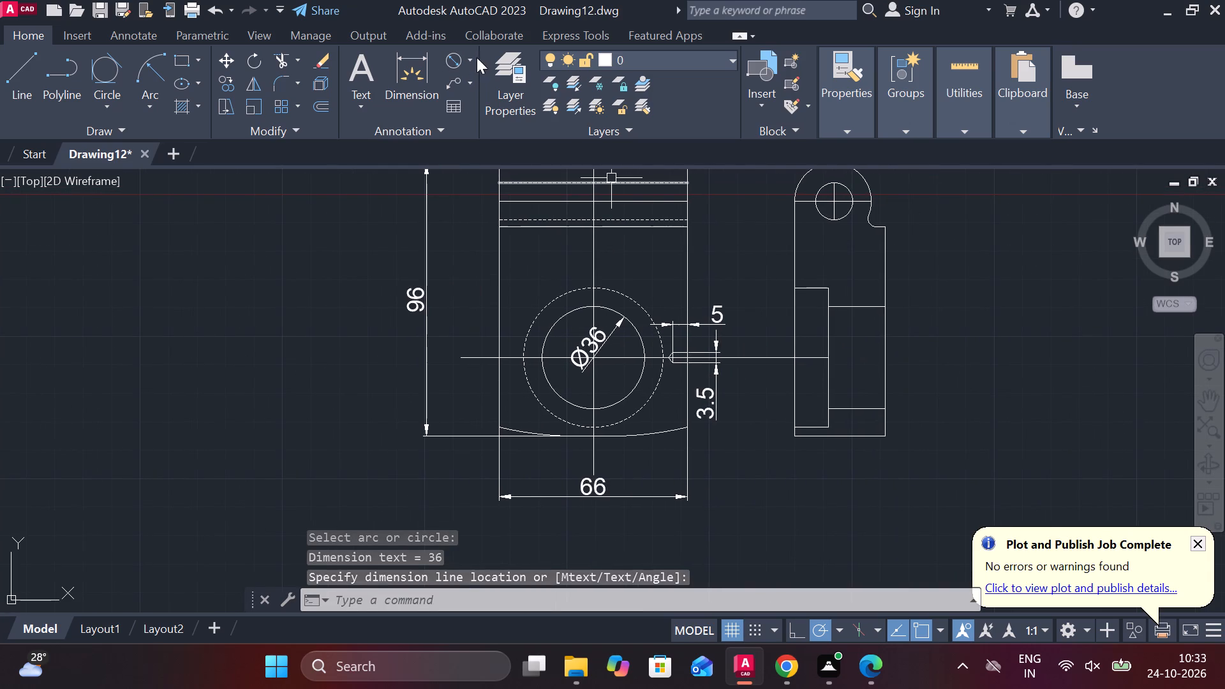
click(475, 57)
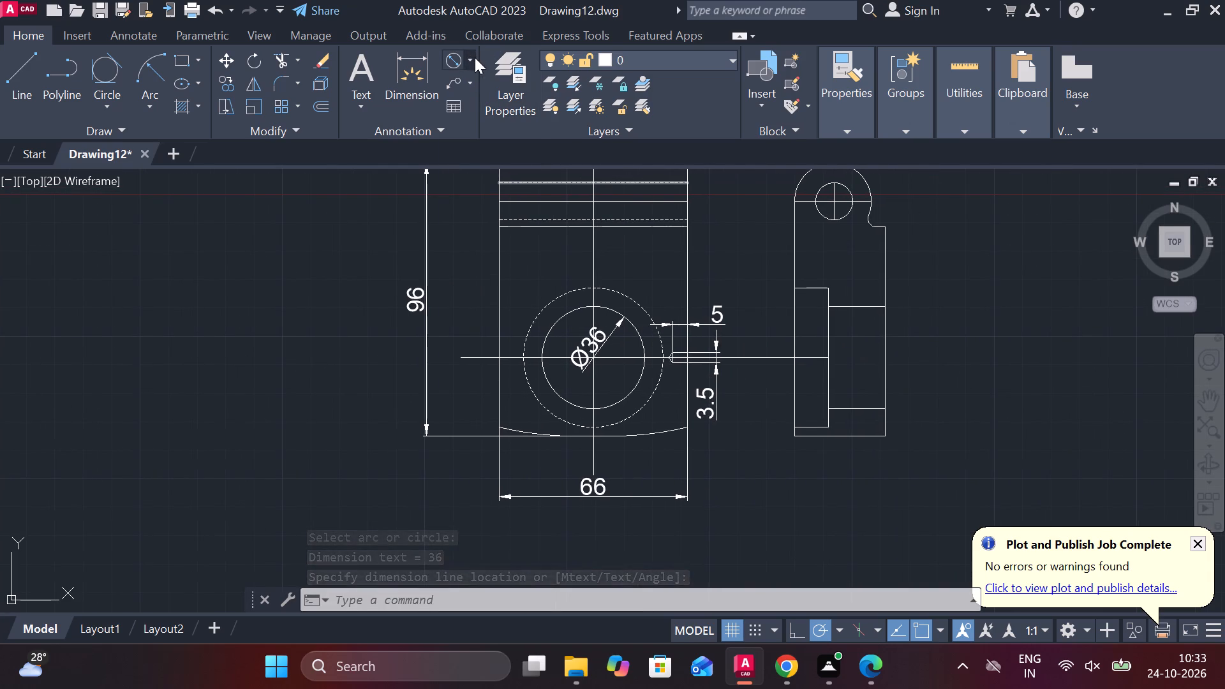
click(481, 82)
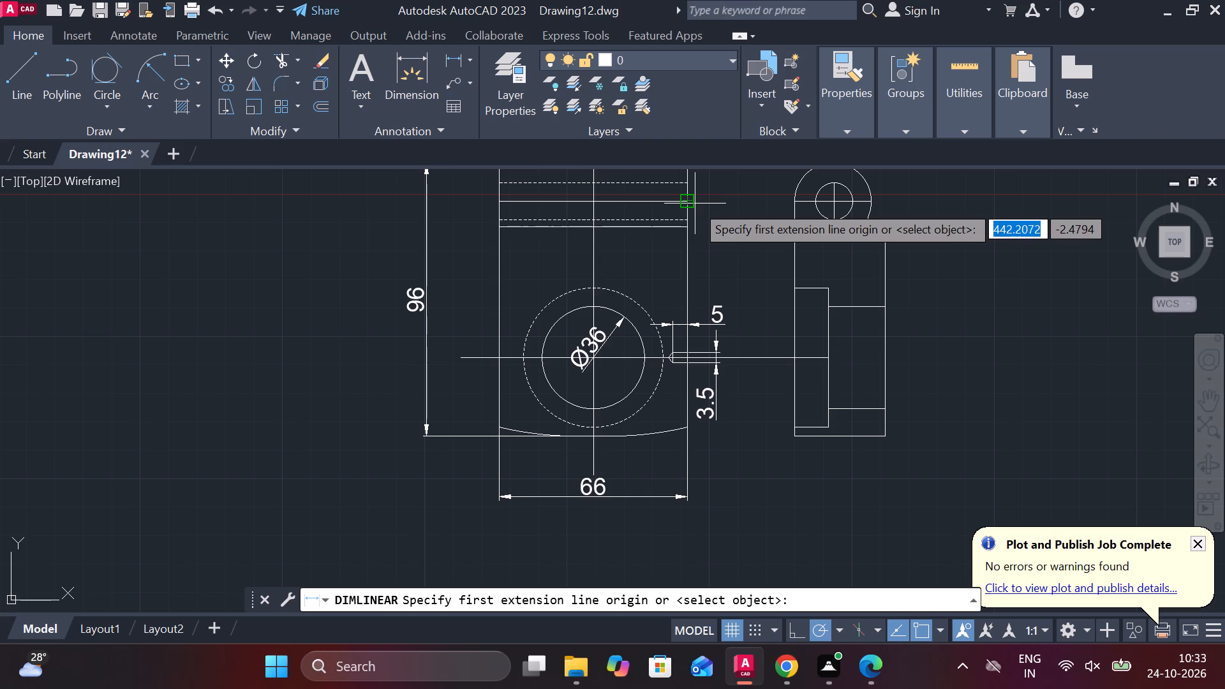
click(689, 204)
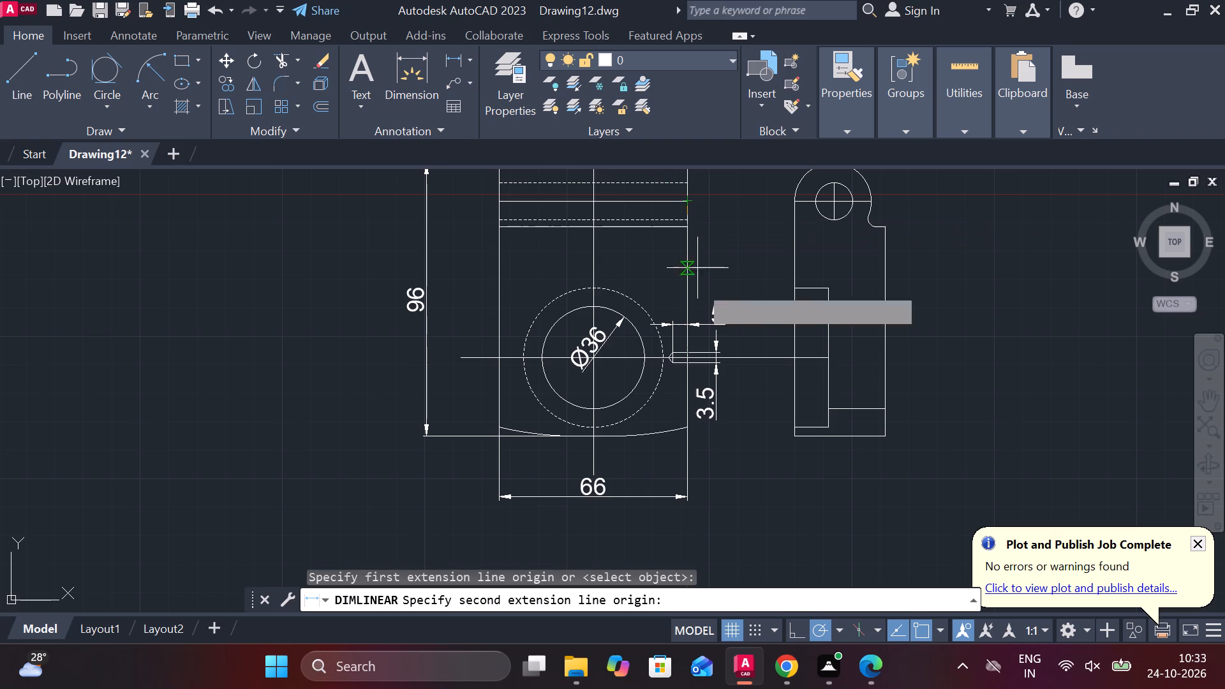
click(685, 356)
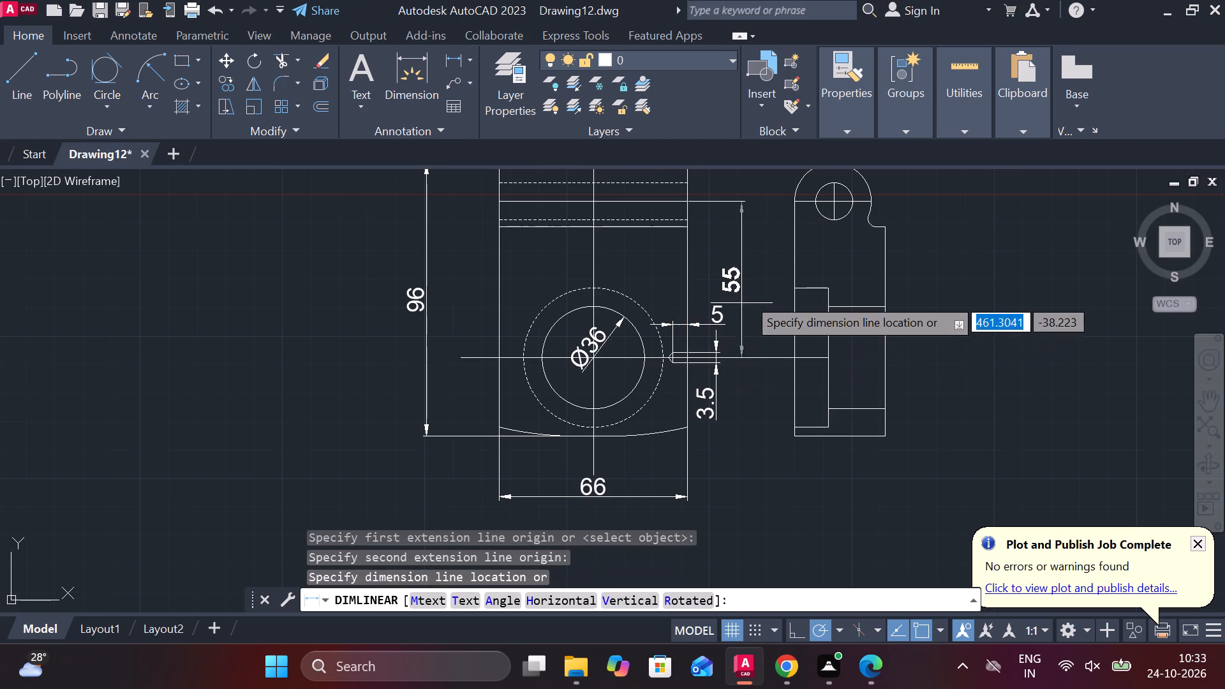
click(750, 291)
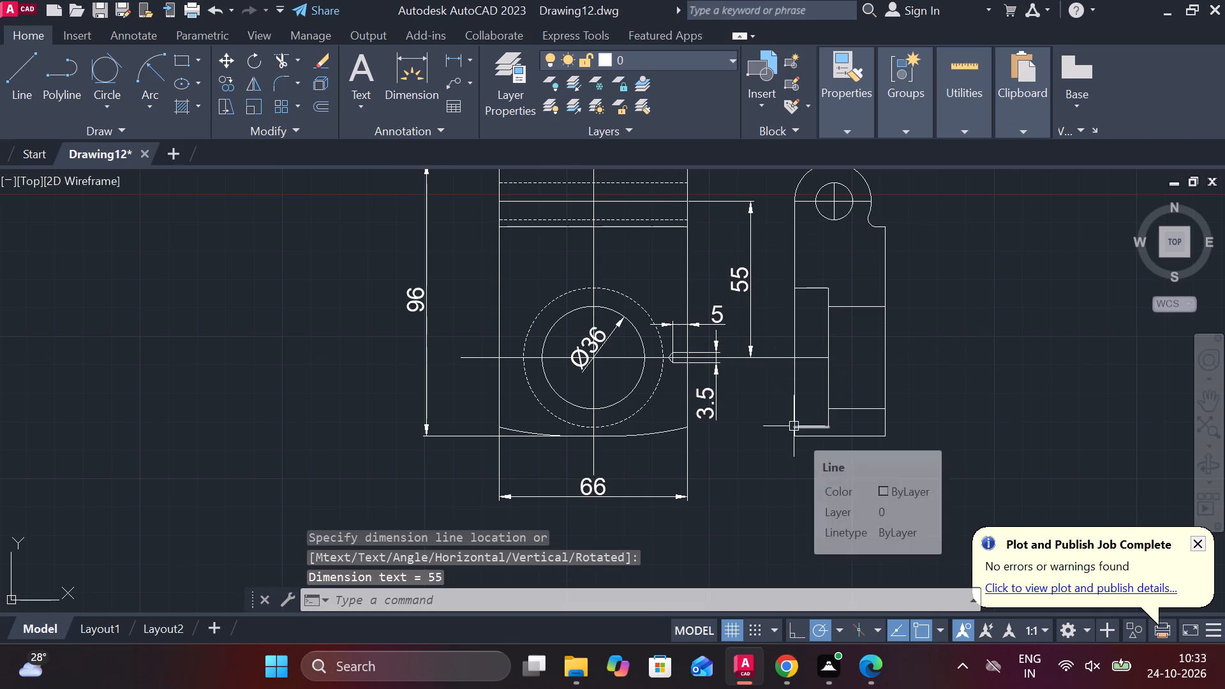
Move the whole side view horizontally so its left edge meets the right end of the large hole's horizontal centerline.
scroll(794, 426, down, 1)
scroll(808, 396, up, 1)
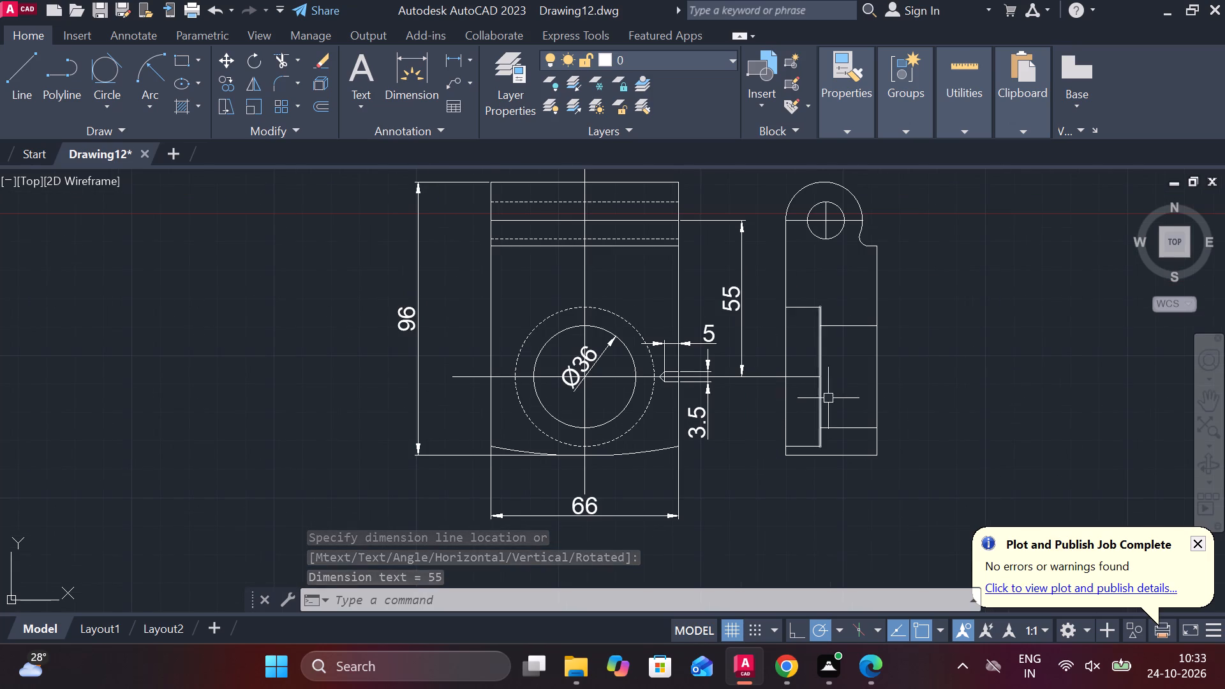
click(779, 178)
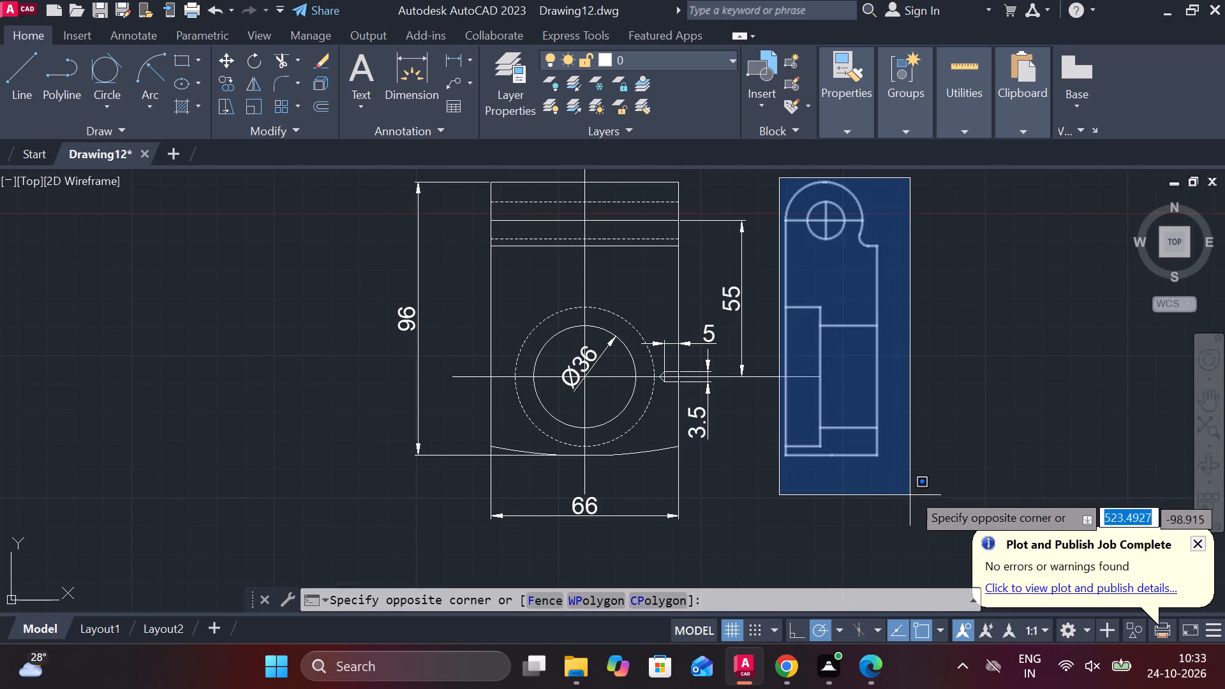
click(912, 491)
key(m)
key(Return)
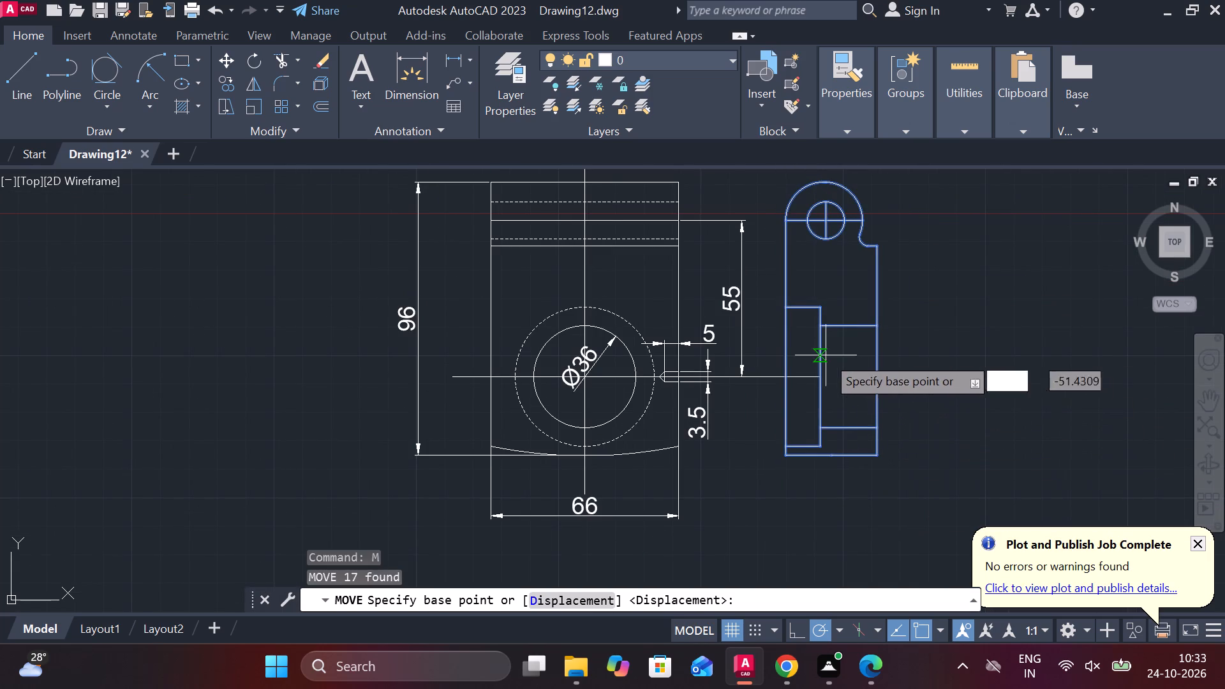
click(785, 378)
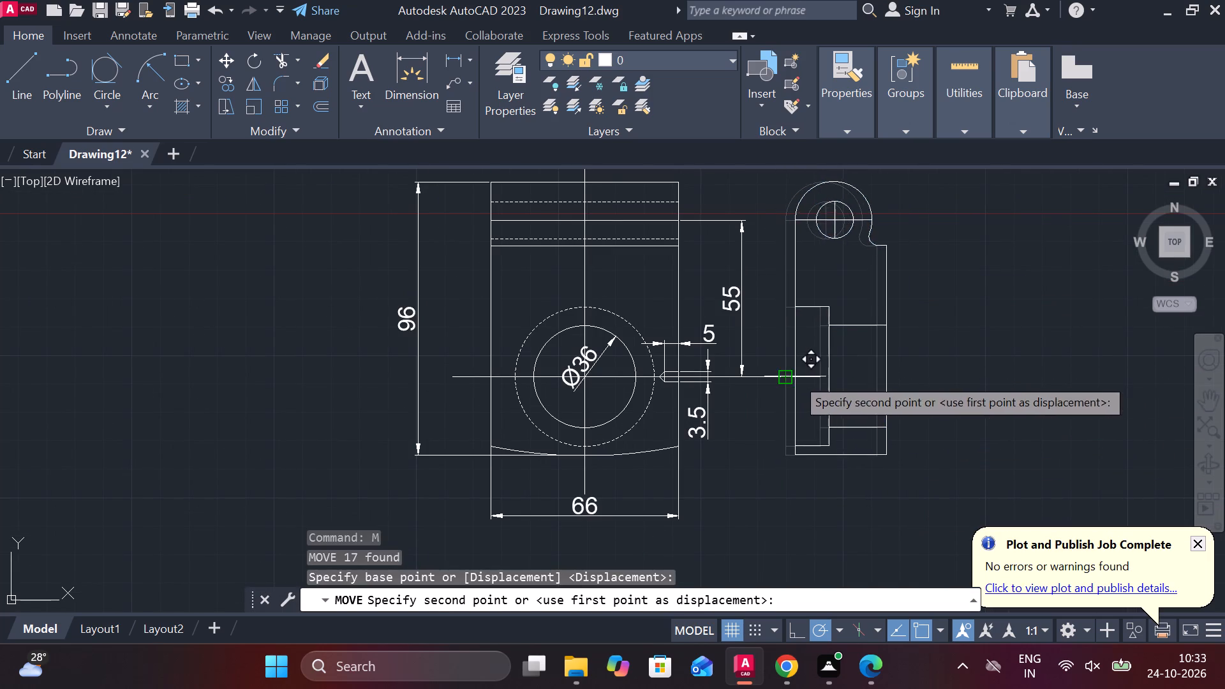
click(814, 376)
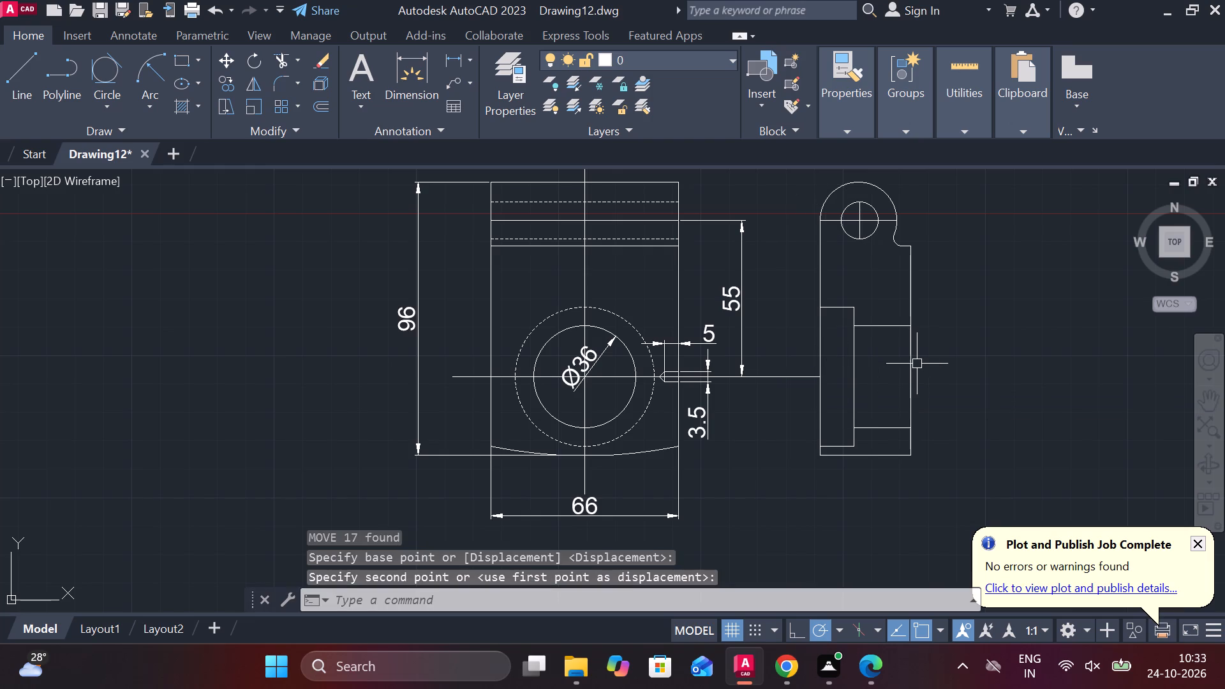
key(Escape)
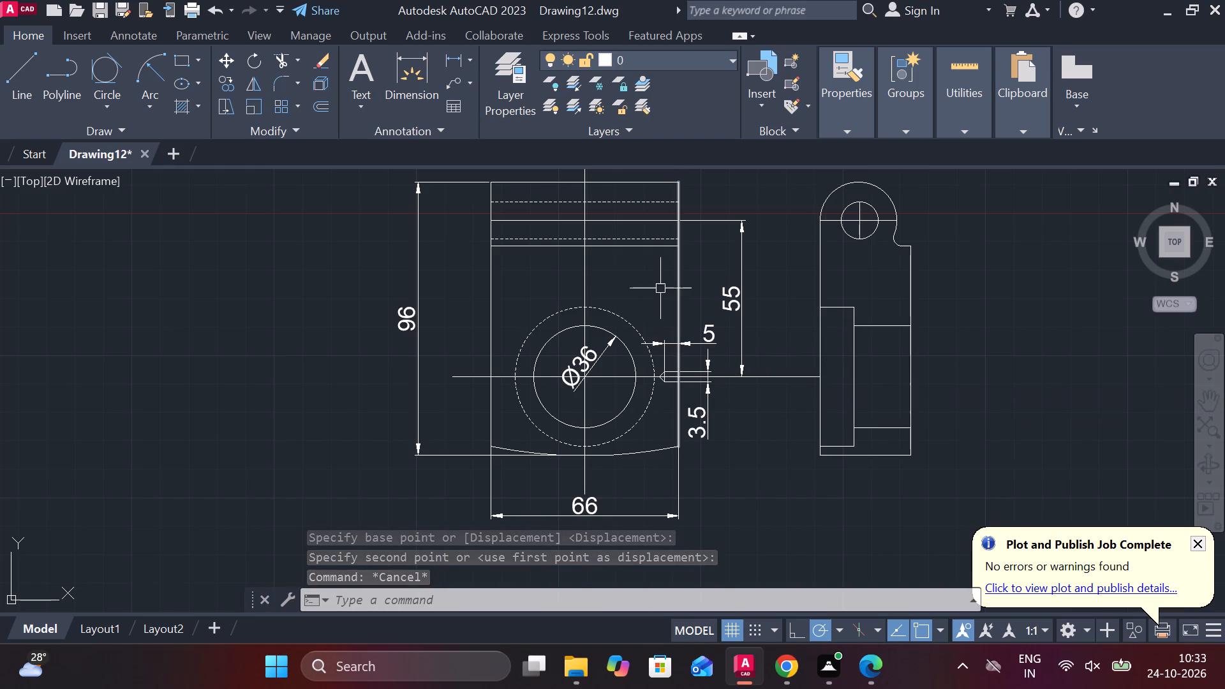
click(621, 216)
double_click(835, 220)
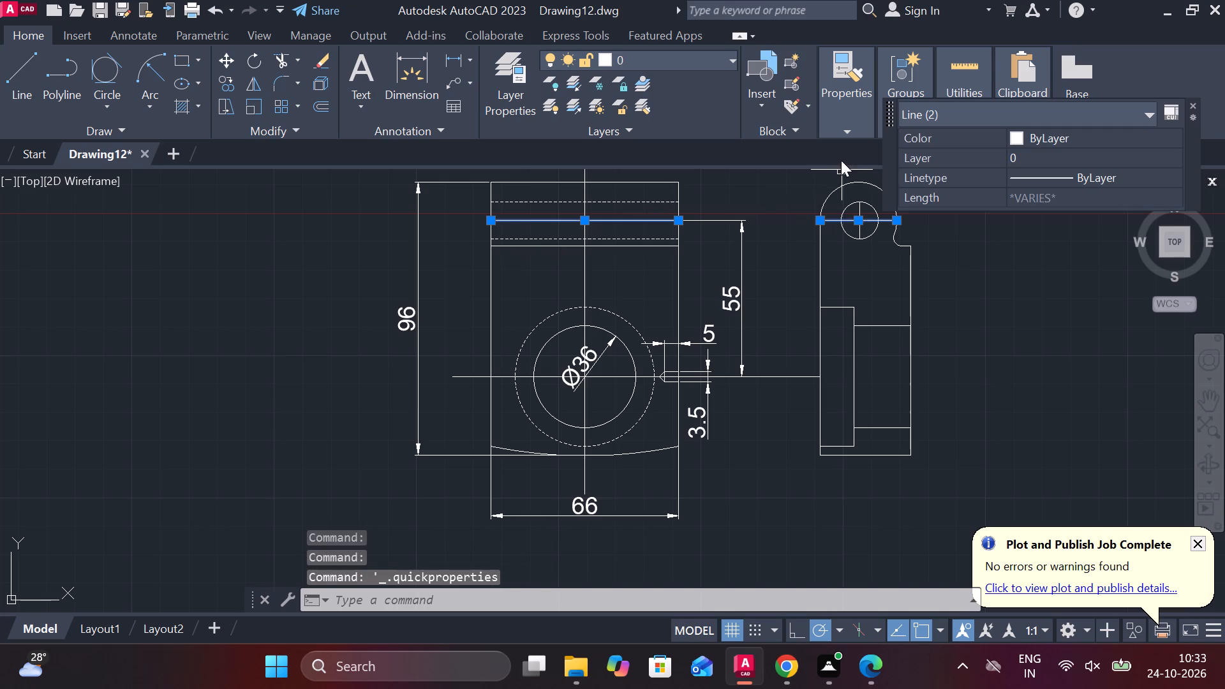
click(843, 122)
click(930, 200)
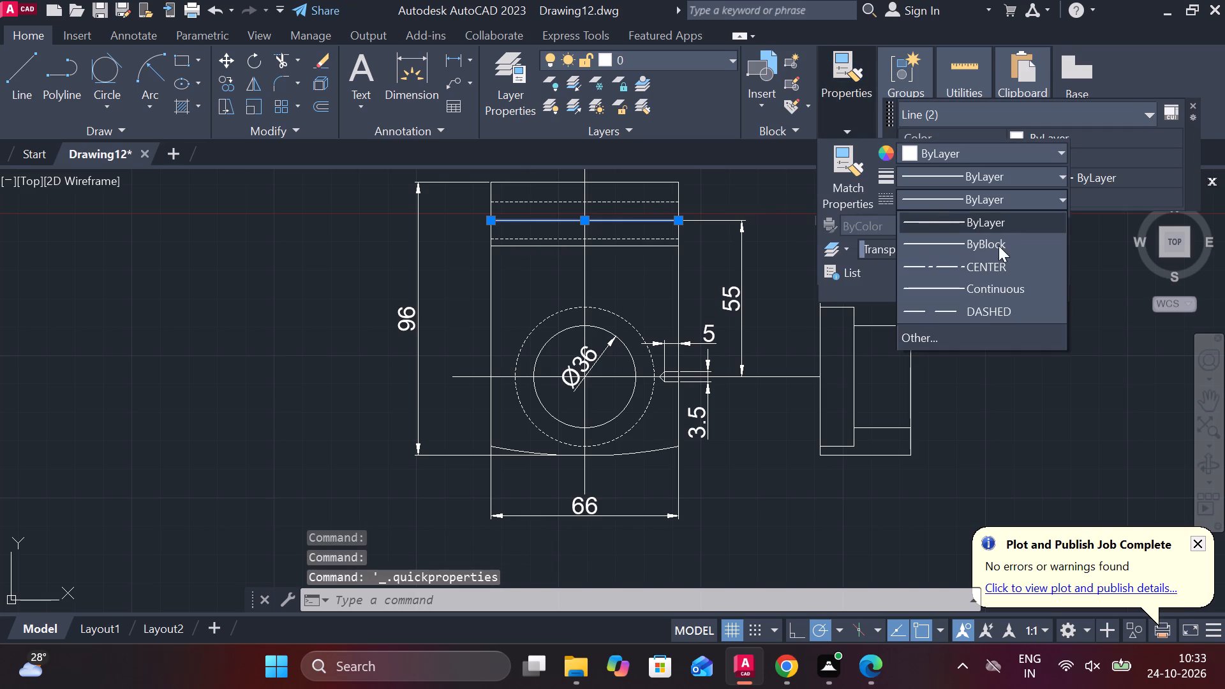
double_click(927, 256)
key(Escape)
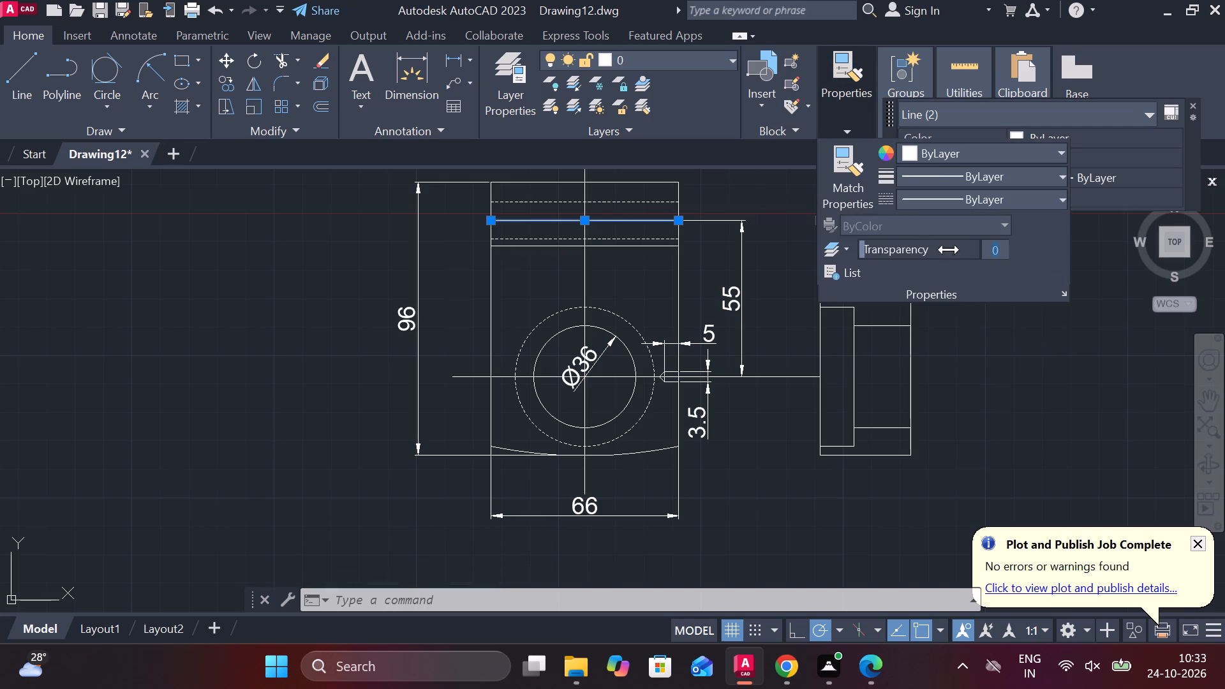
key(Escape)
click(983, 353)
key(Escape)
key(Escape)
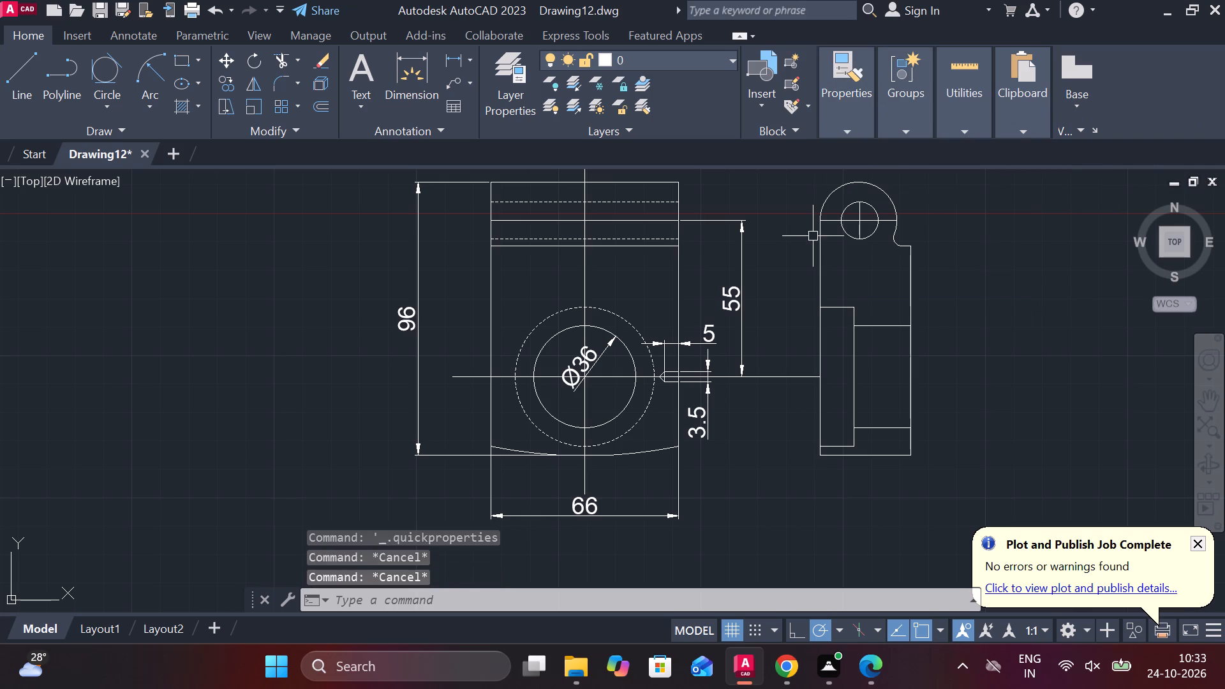
Set the linetype of the cross hole's horizontal centerline in the front view to CENTER.
click(625, 216)
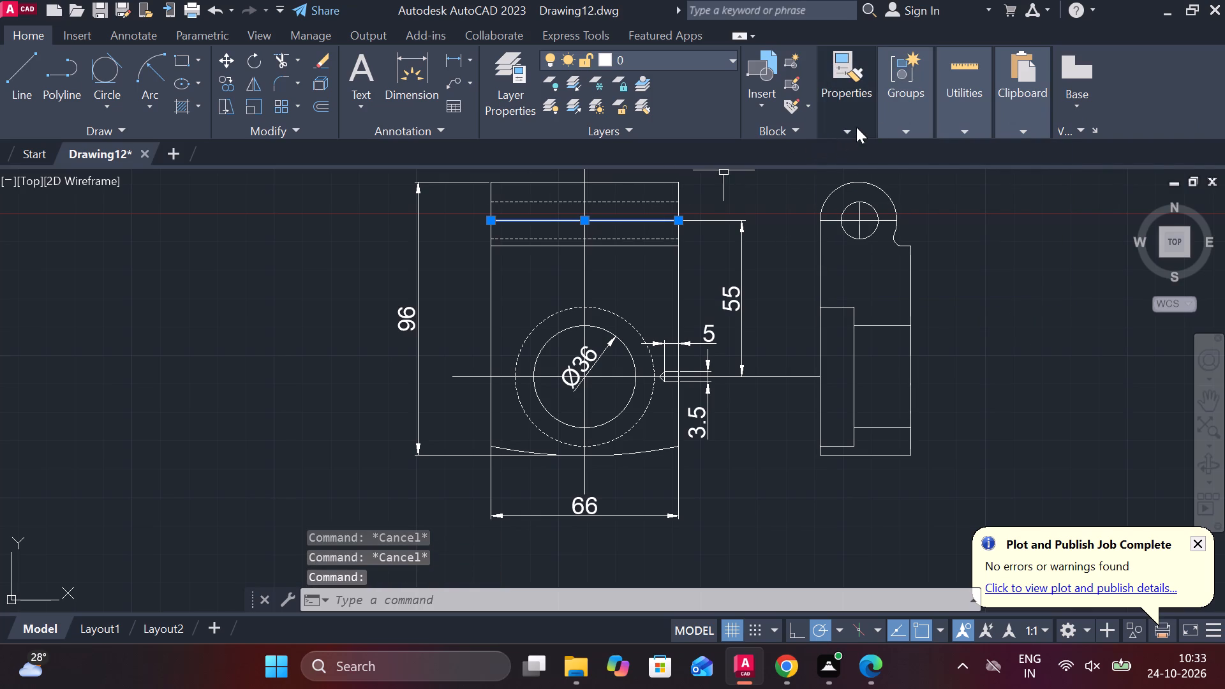
click(856, 127)
click(934, 201)
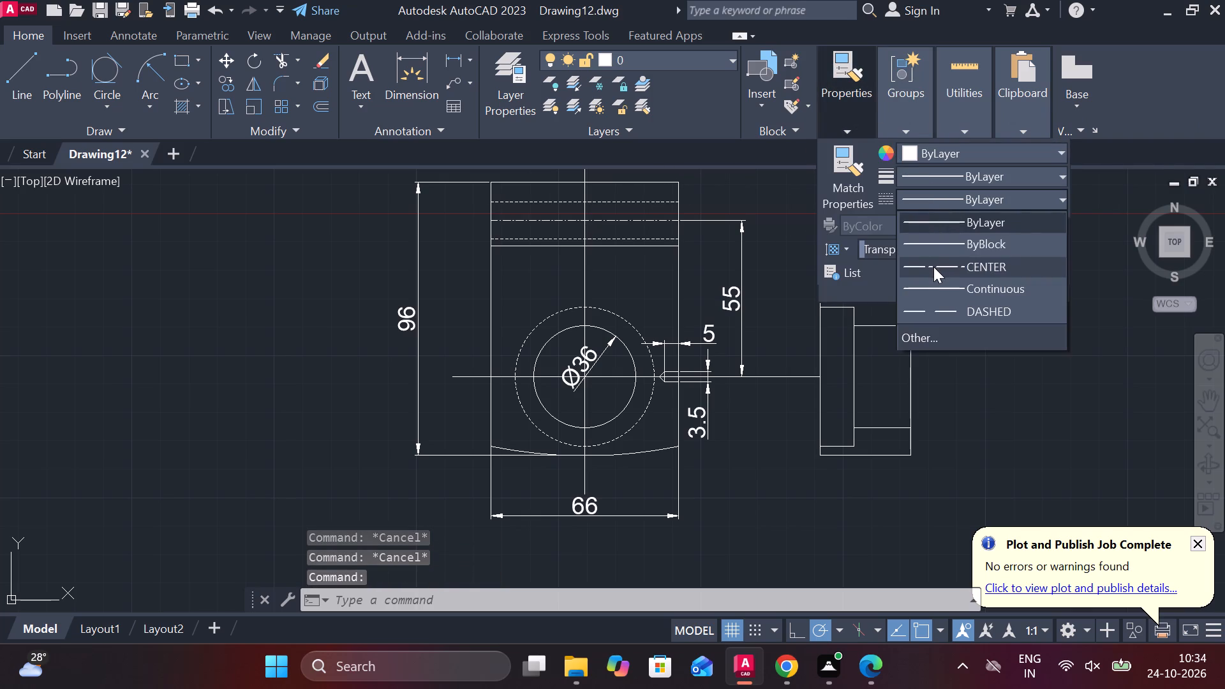
click(933, 267)
key(Escape)
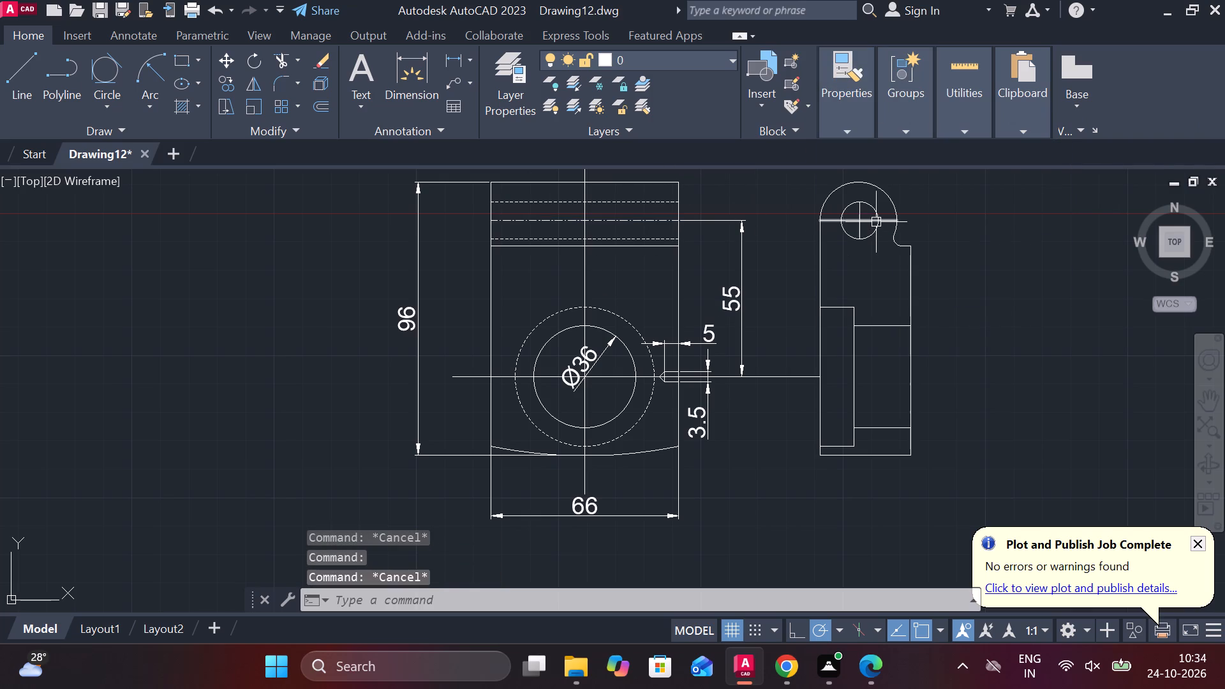
Set the horizontal and vertical lines crossing the small circle in the side view to the CENTER linetype.
click(876, 222)
click(860, 215)
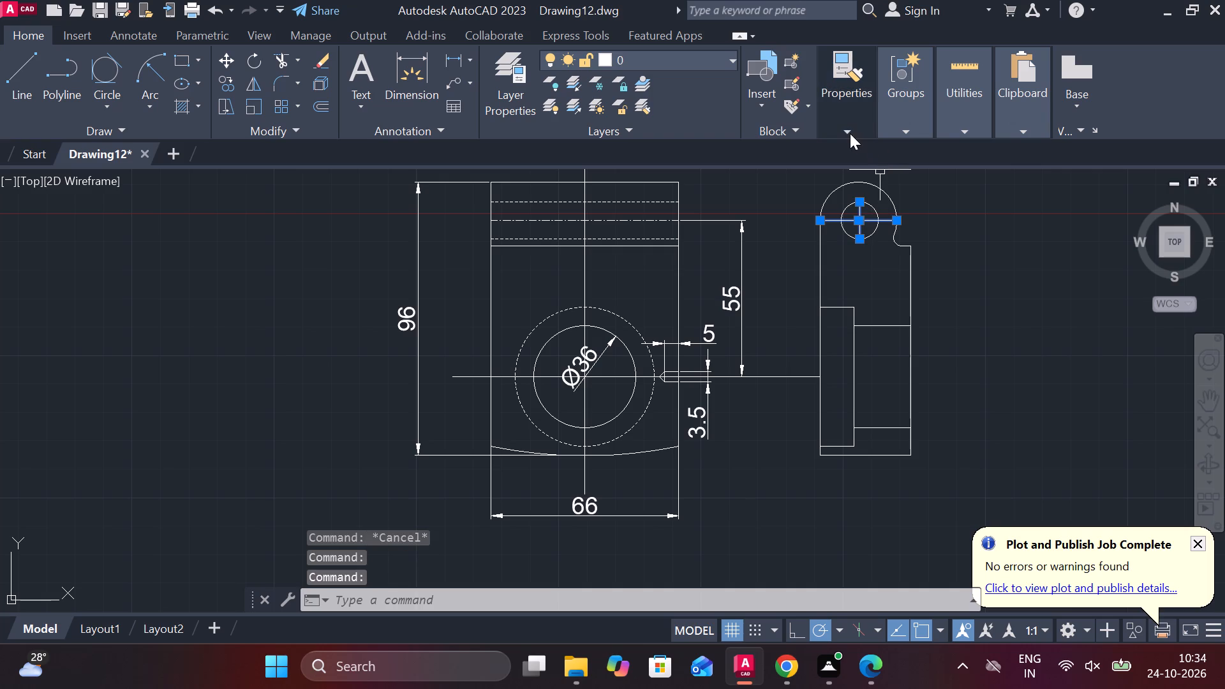
click(850, 133)
click(914, 189)
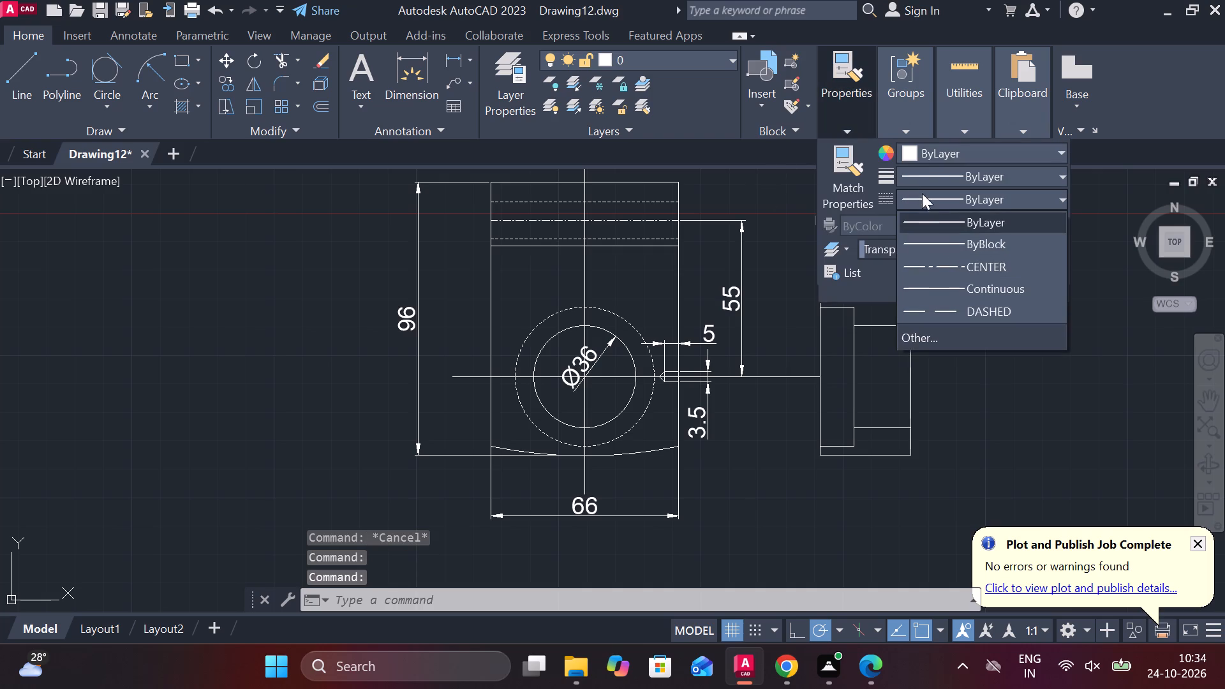
click(957, 269)
key(Escape)
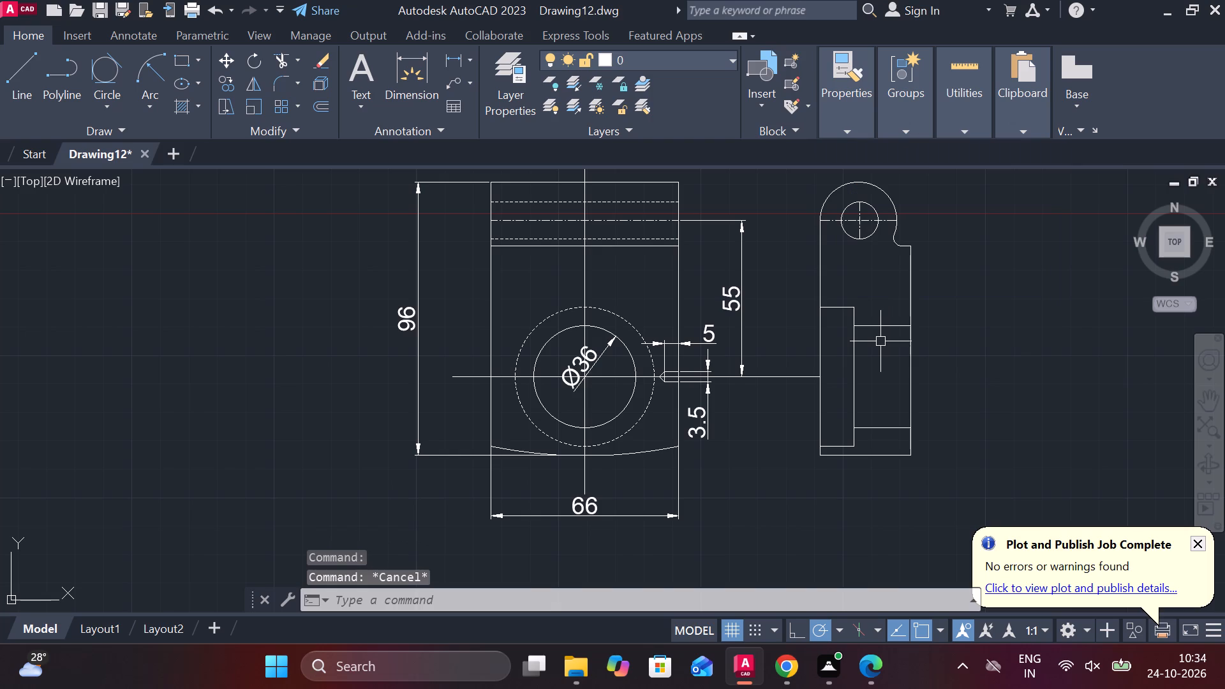
Set the linetype of the large hole's horizontal centerline to CENTER.
click(500, 376)
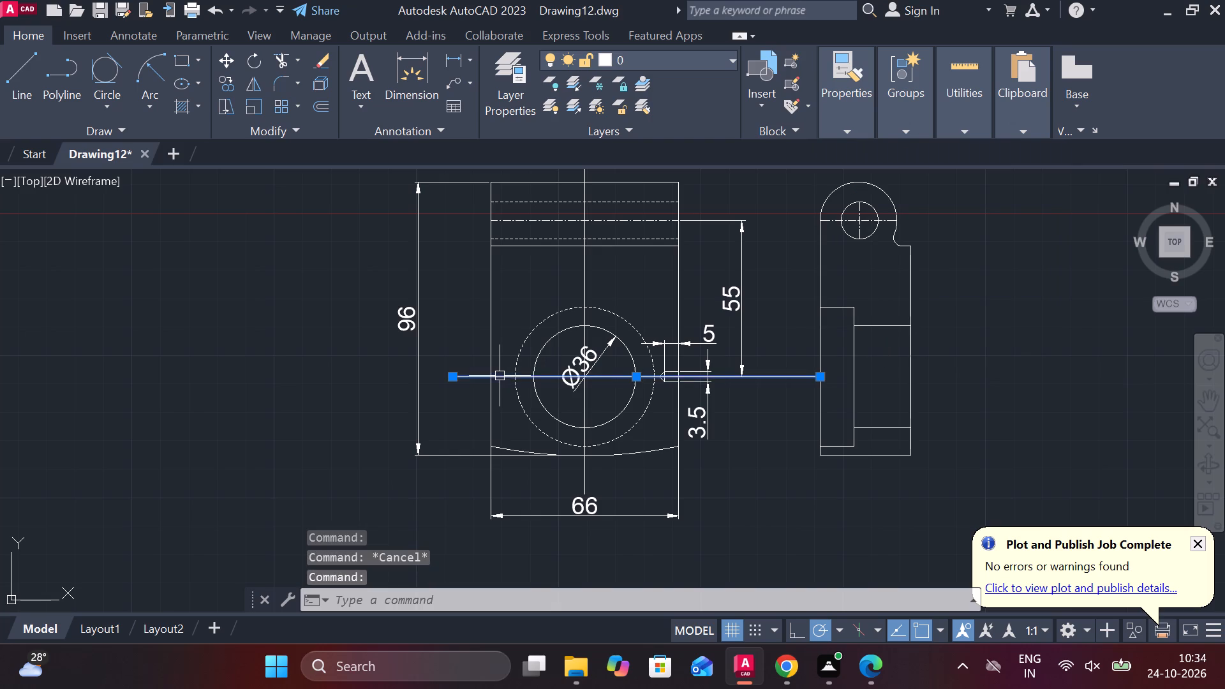
click(845, 121)
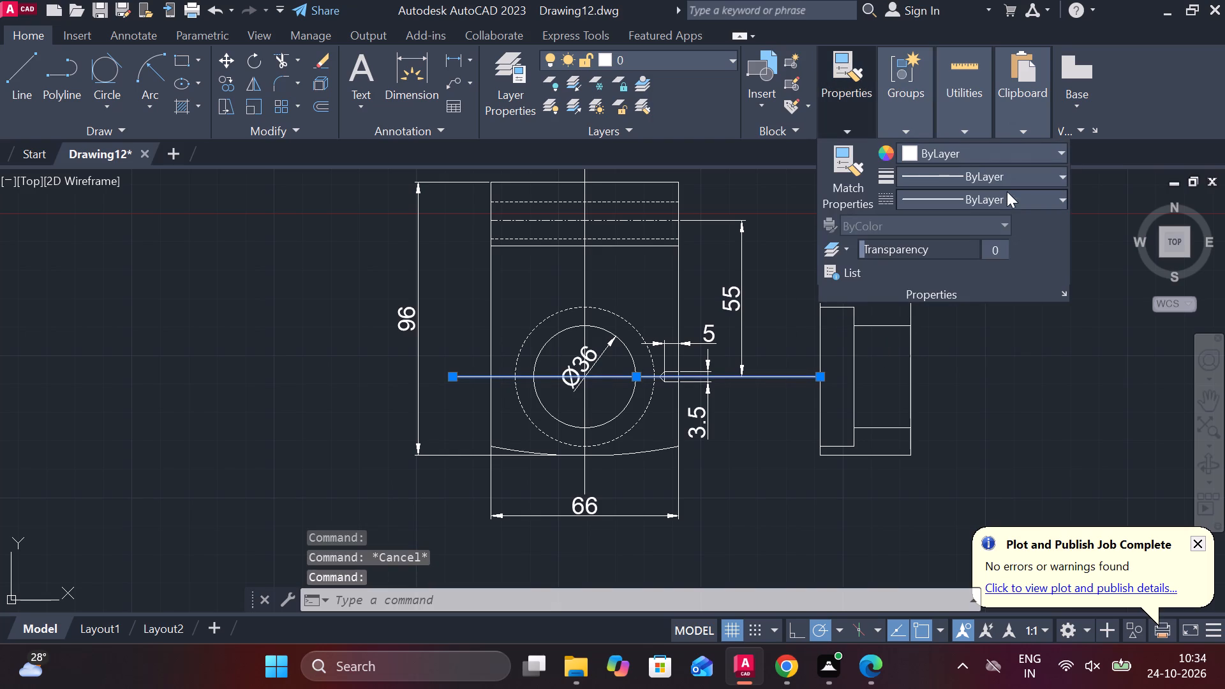
click(1007, 191)
double_click(949, 263)
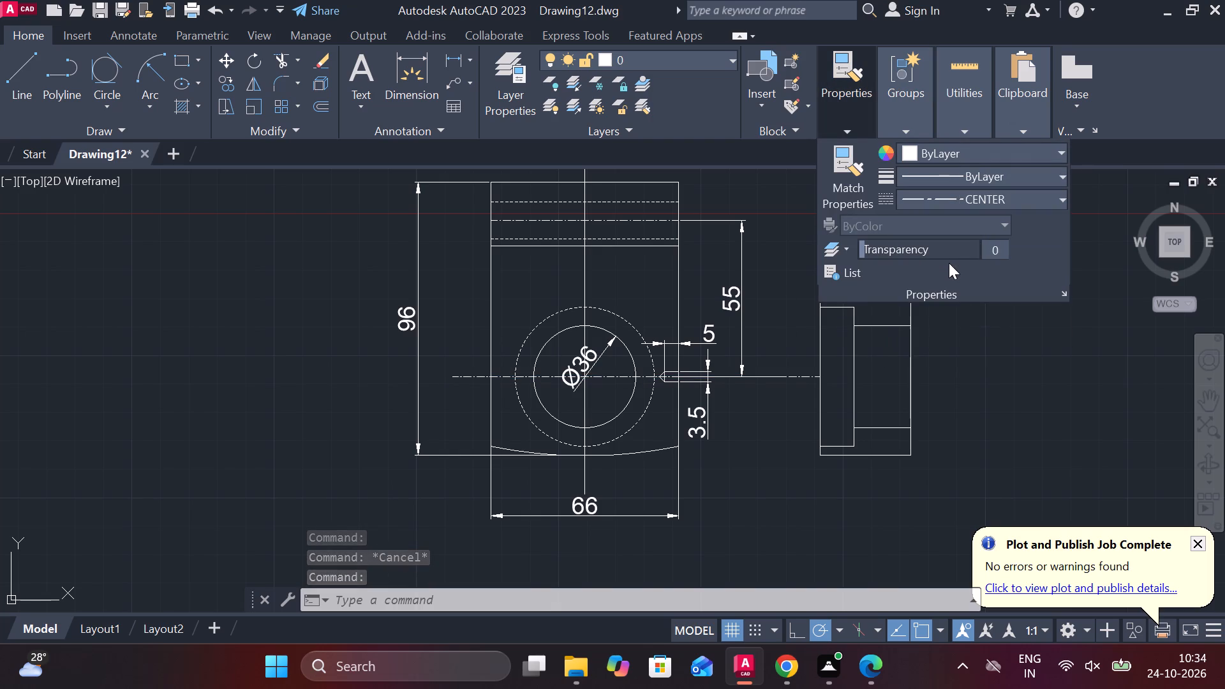
key(Escape)
Lengthen the large hole's horizontal centerline so it runs across the side view and slightly beyond its far edge.
click(805, 380)
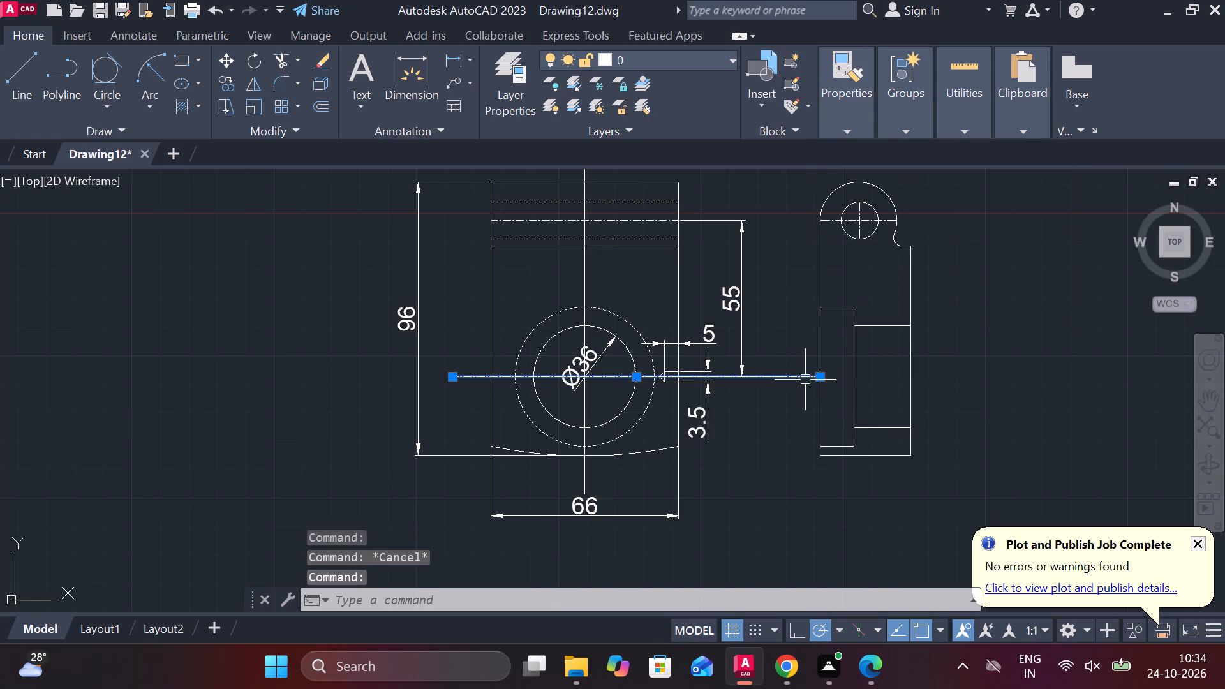
click(883, 424)
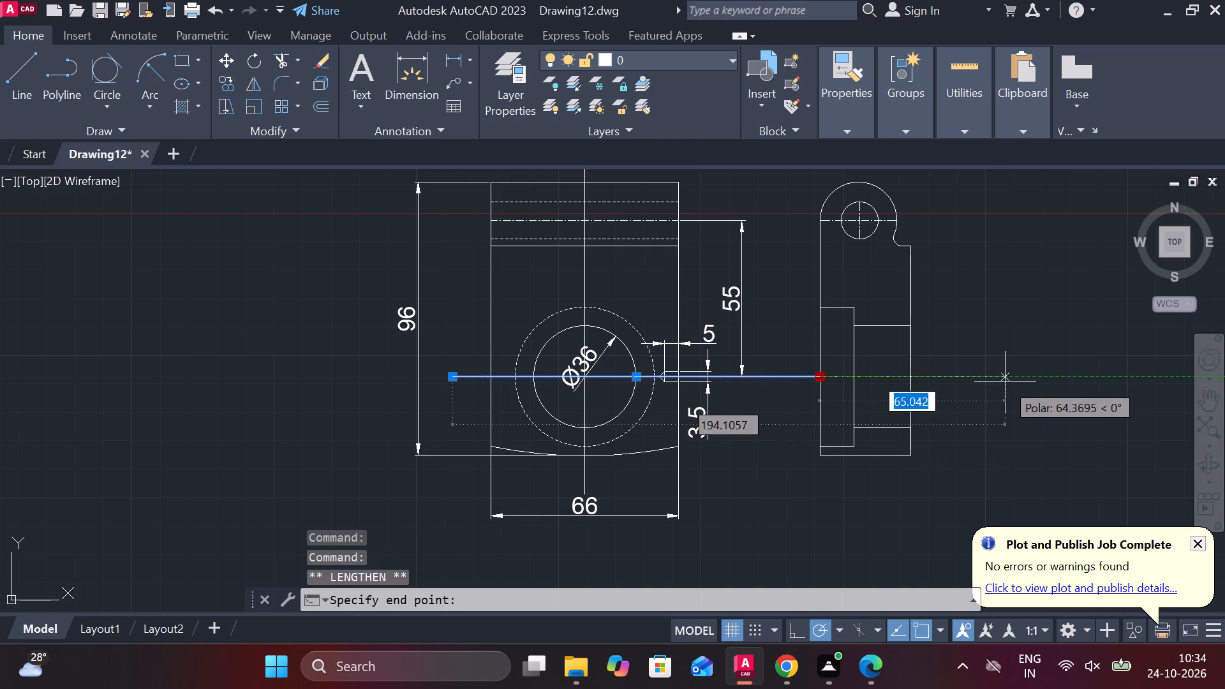
click(940, 383)
key(Escape)
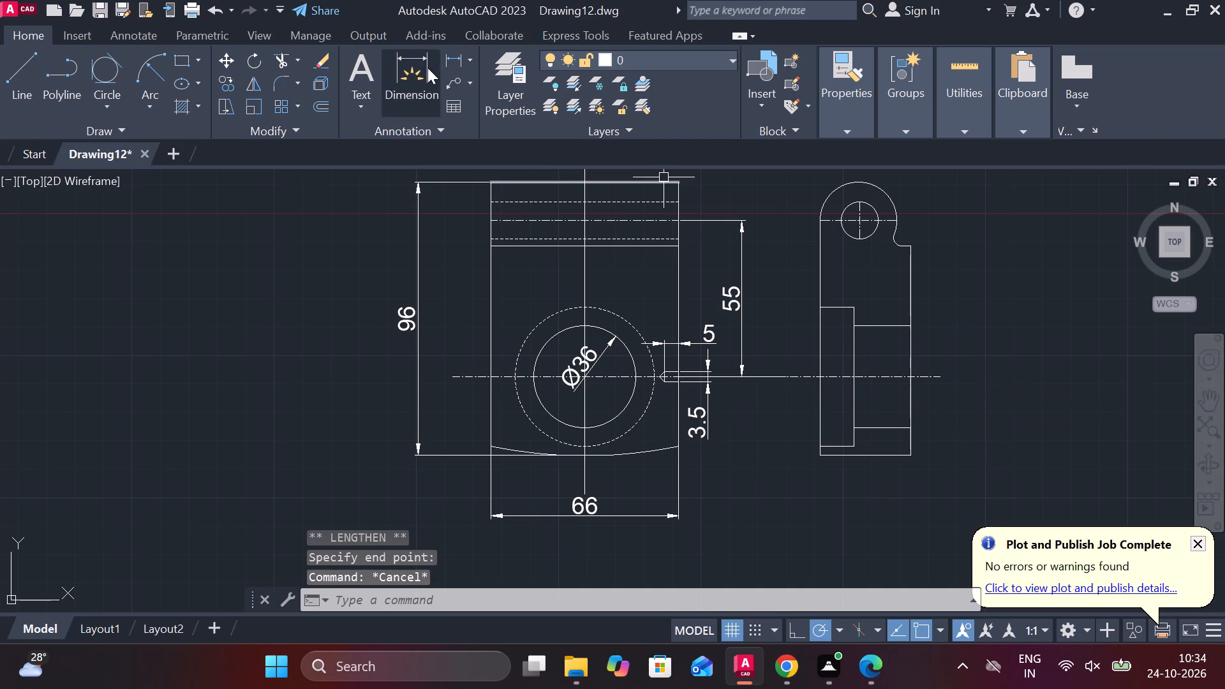
Add a vertical linear dimension for the recess height in the side view, placed between the two views.
click(457, 56)
click(820, 313)
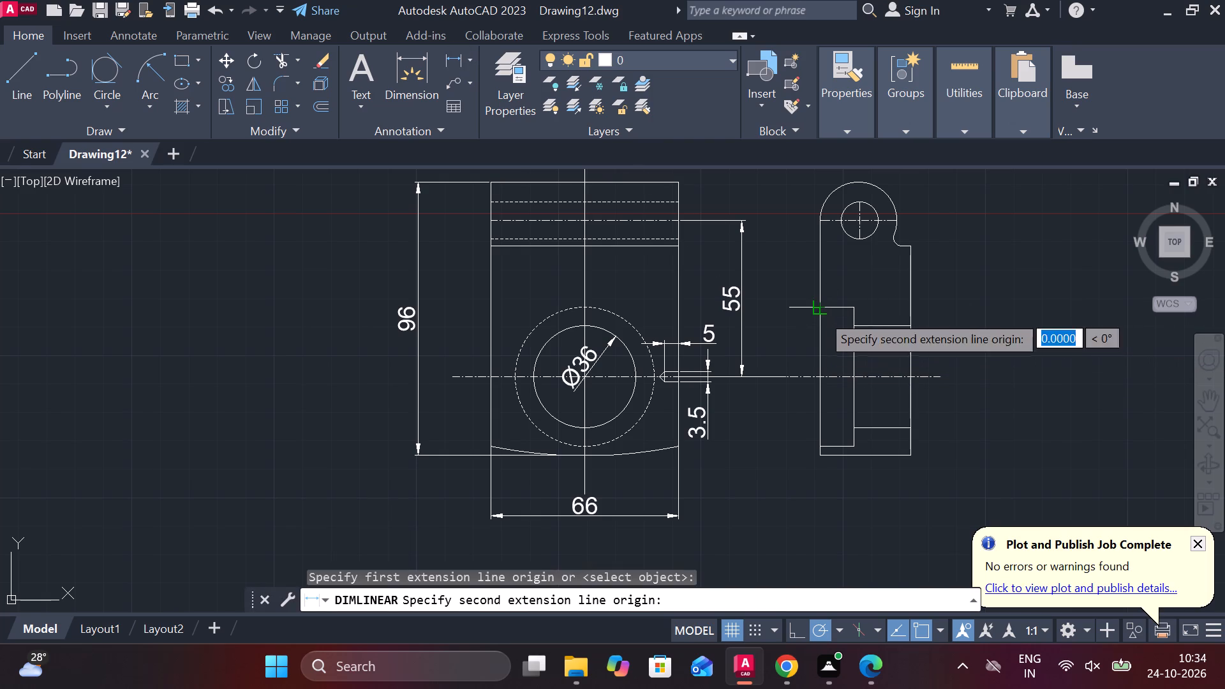
click(824, 443)
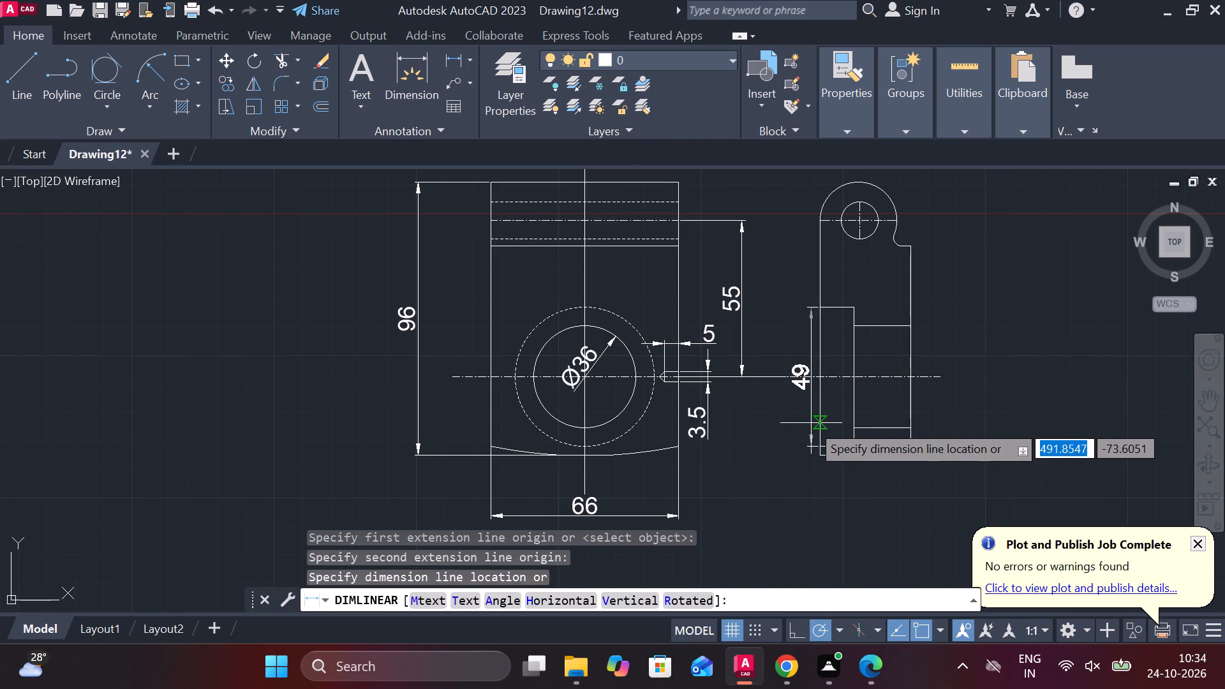
click(789, 420)
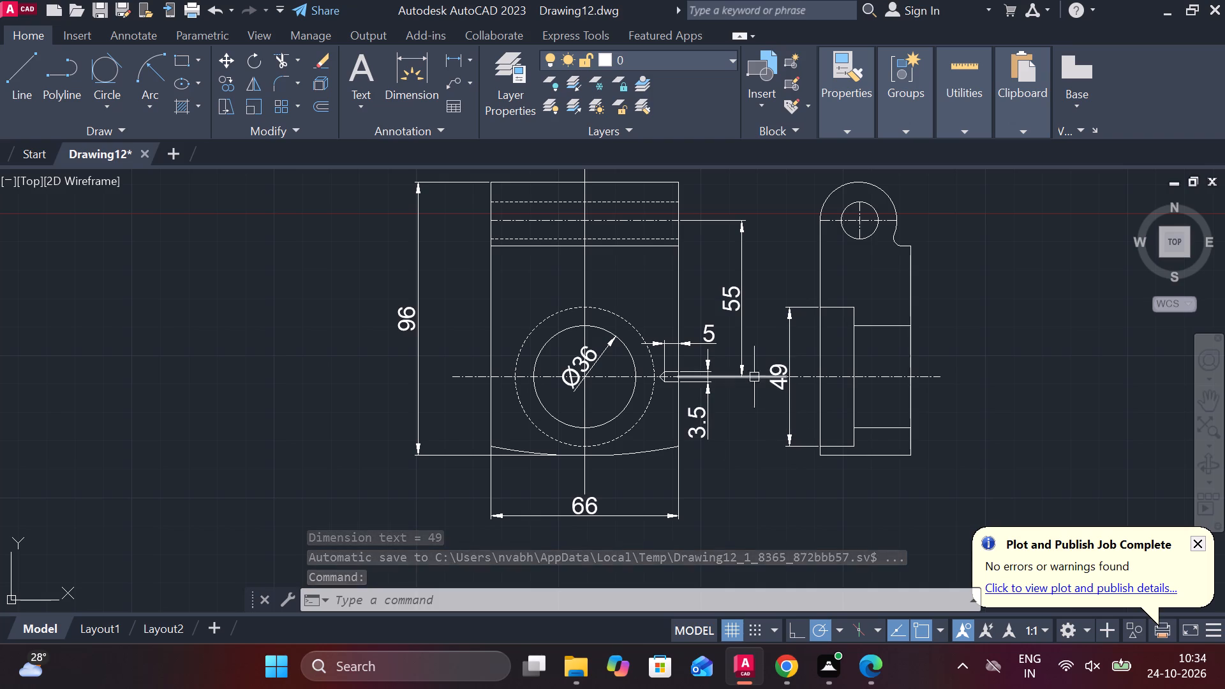
Add the diameter symbol in front of the recess height dimension text in the side view.
double_click(771, 373)
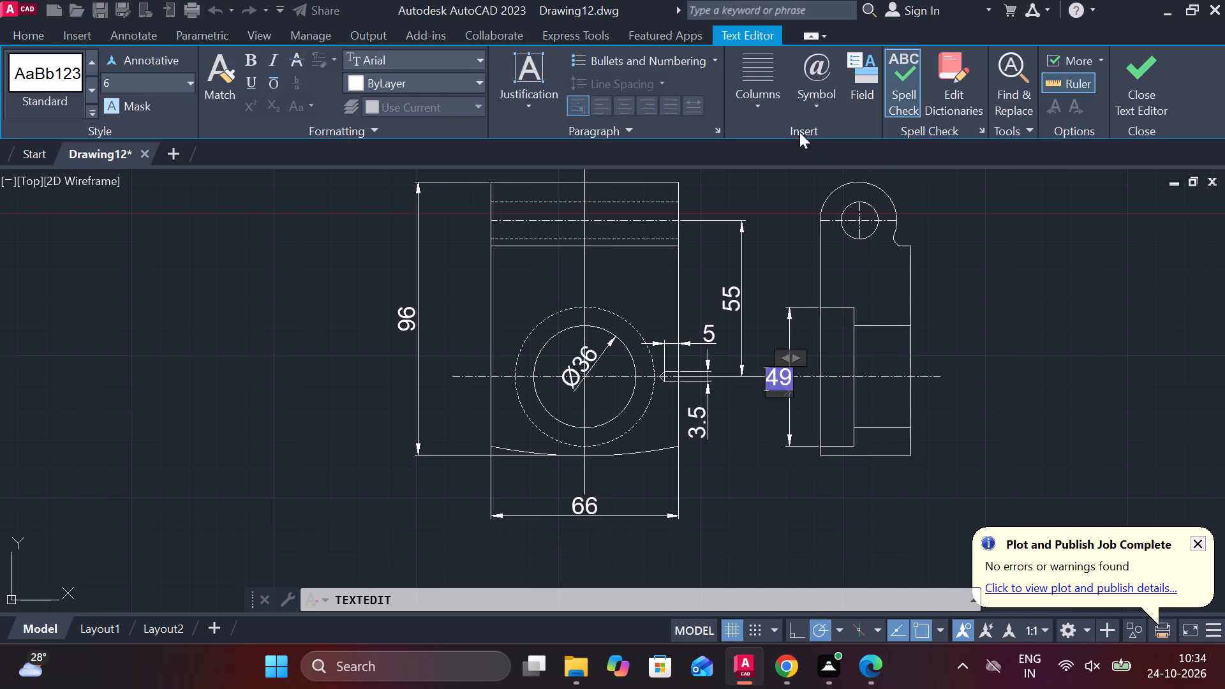
click(822, 98)
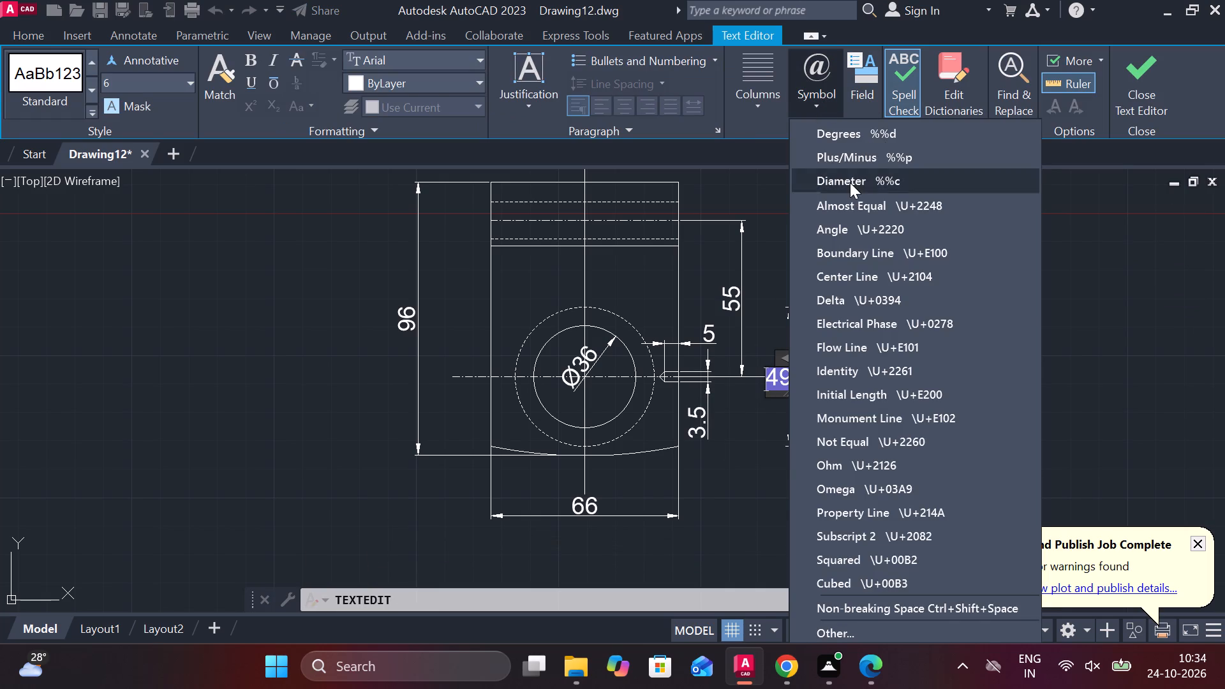
click(850, 182)
click(1159, 86)
Add a horizontal linear dimension for the recess depth below the side view.
middle_drag(998, 320, 965, 307)
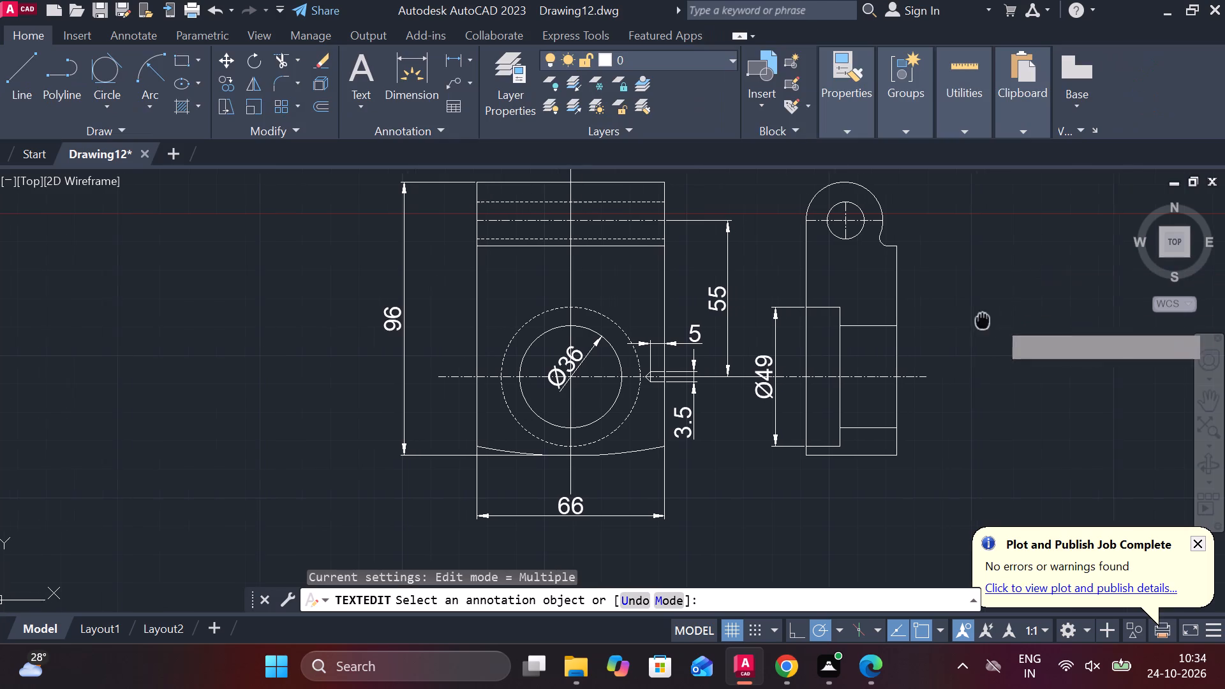
middle_drag(965, 307, 960, 302)
click(461, 52)
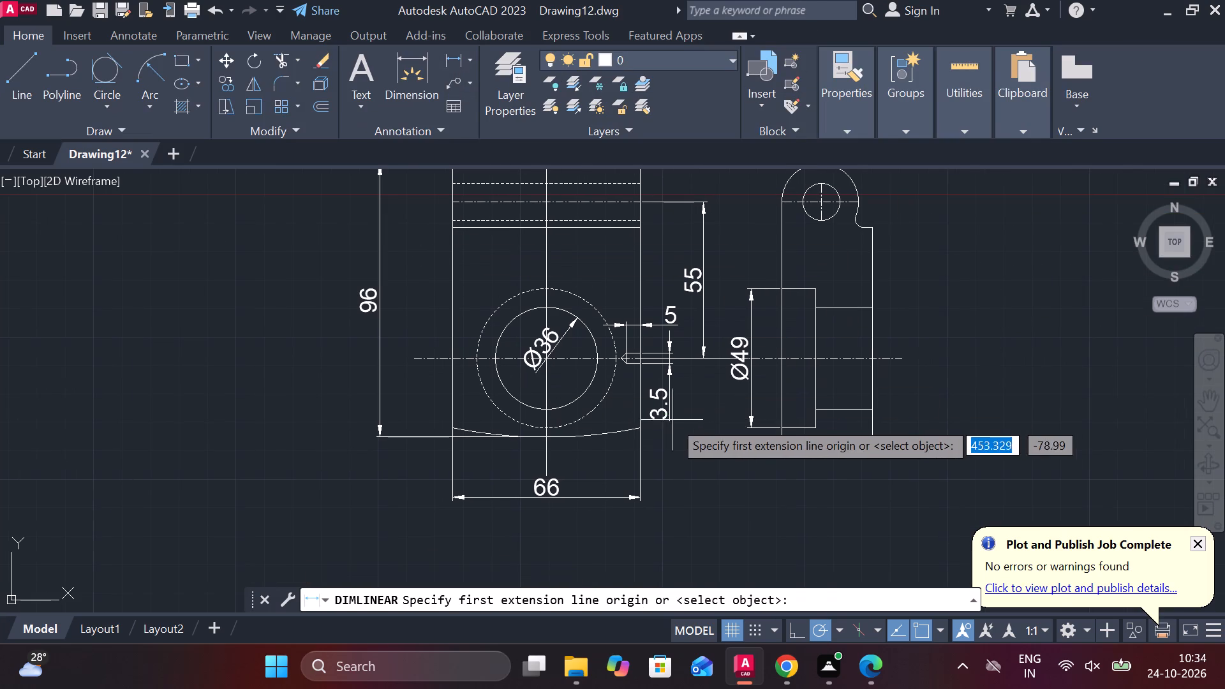
scroll(786, 473, up, 1)
middle_drag(780, 472, 725, 463)
scroll(725, 450, up, 1)
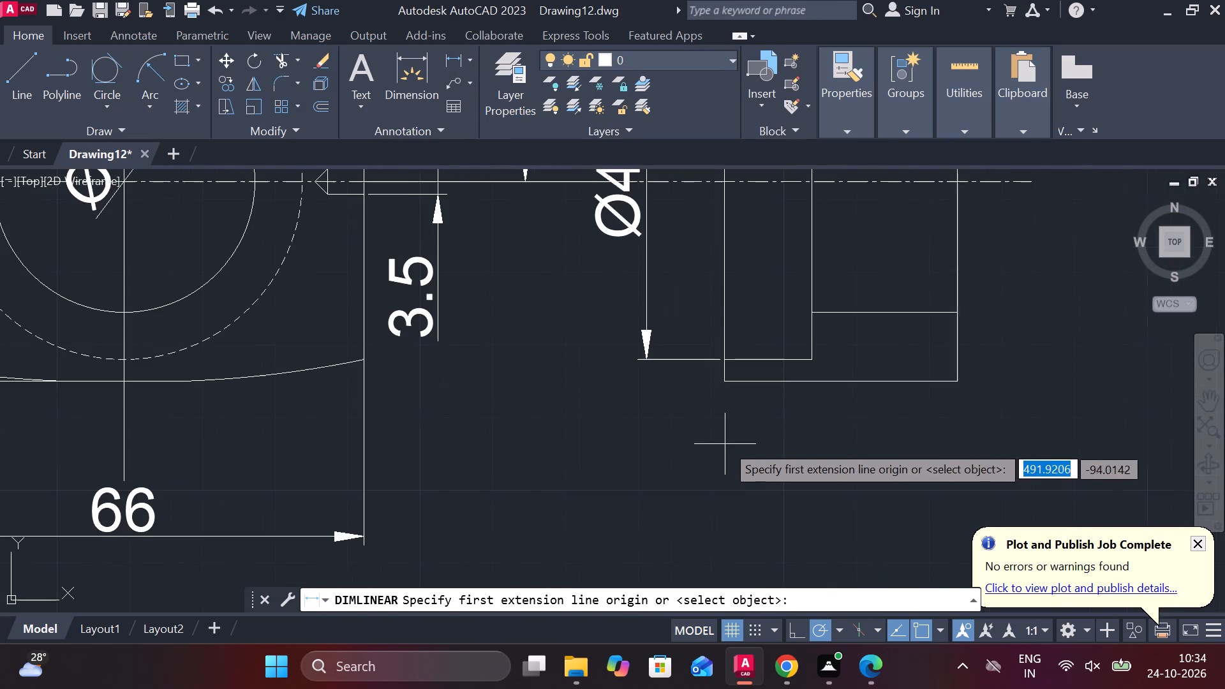
click(725, 383)
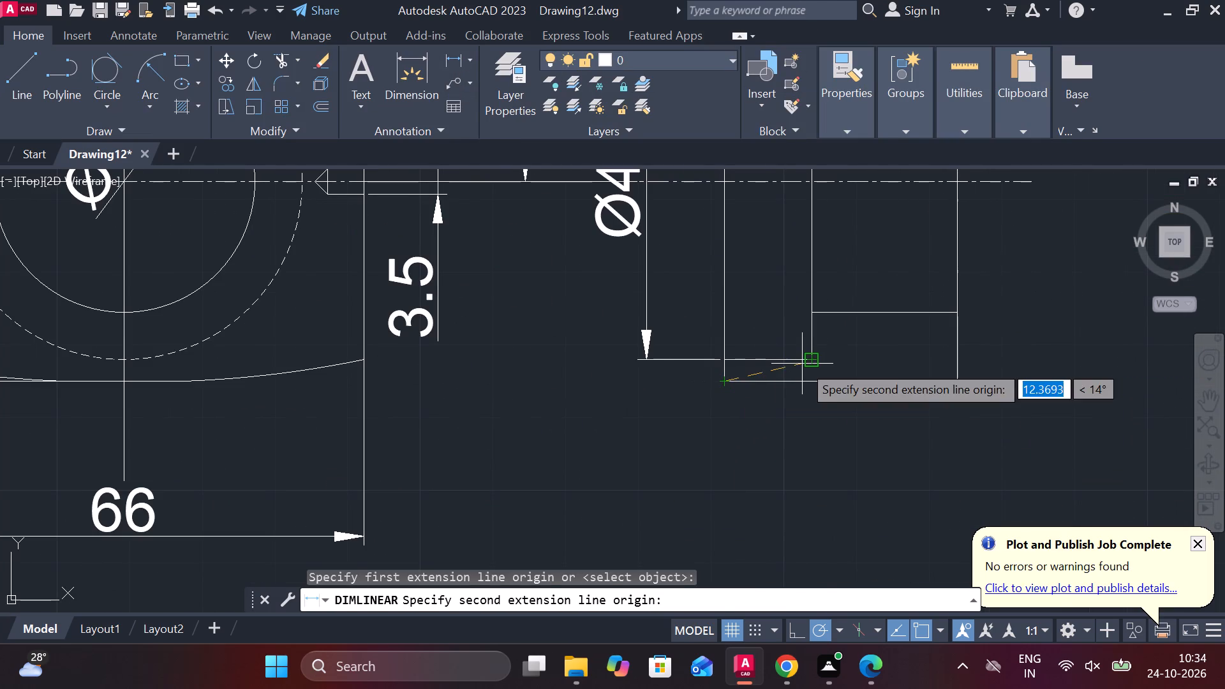
click(802, 364)
click(795, 453)
Dimension the overall width of the side view, placed beneath the recess depth dimension.
key(space)
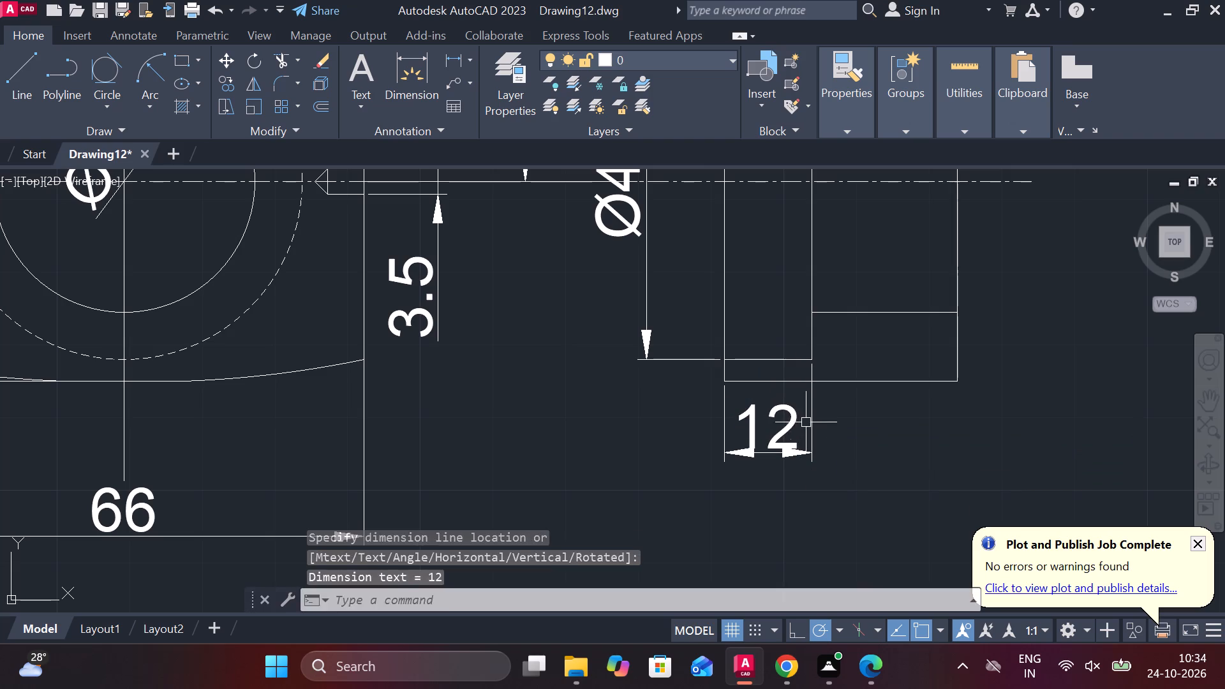
click(728, 383)
click(959, 383)
middle_drag(909, 437, 853, 387)
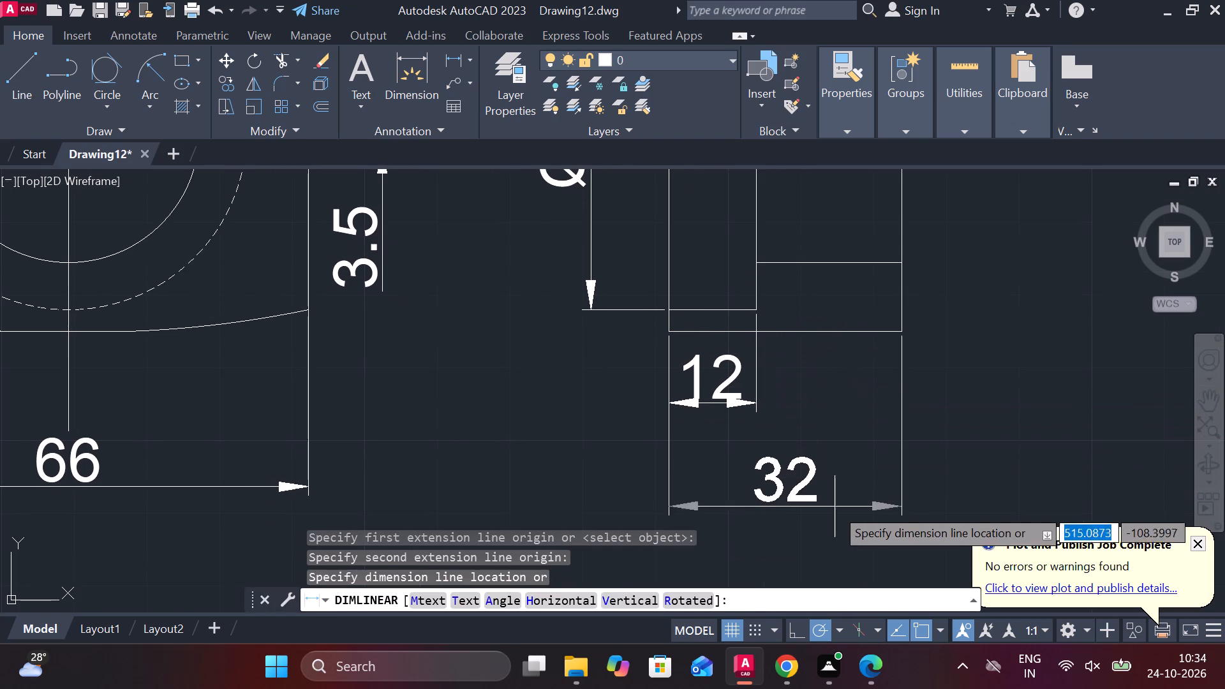
click(835, 478)
Dimension the large hole's depth from the recess corner to the side view's far edge, in line with the recess depth dimension.
key(space)
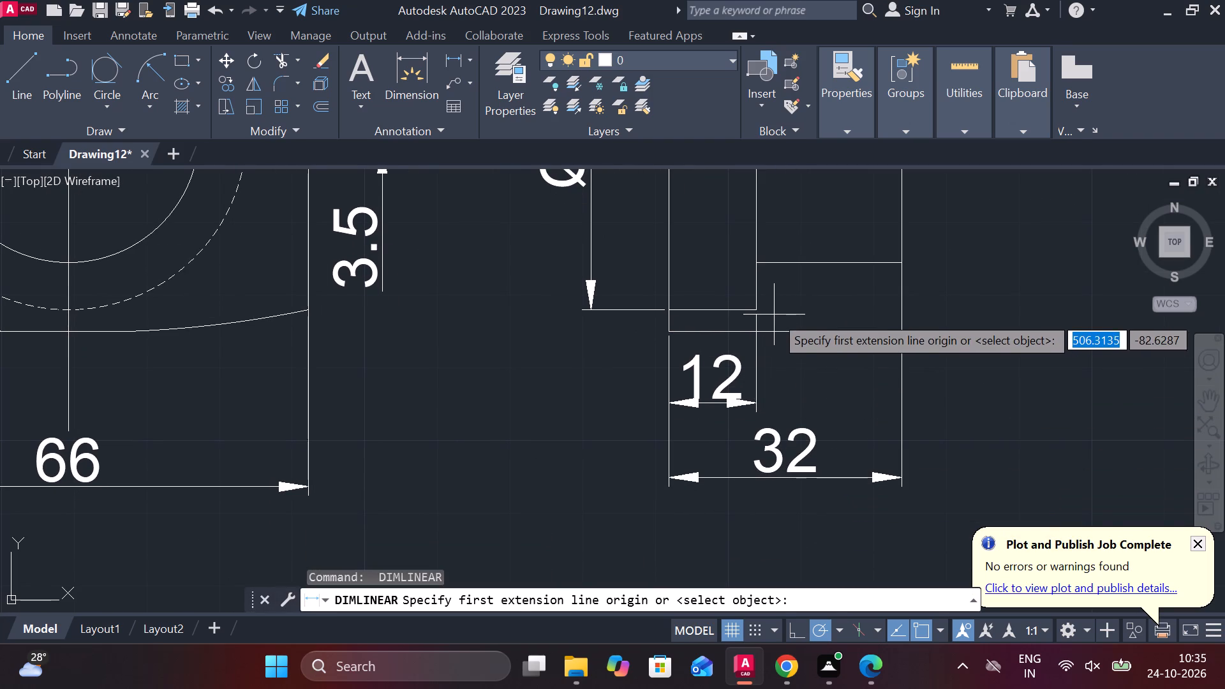
middle_drag(800, 285, 804, 328)
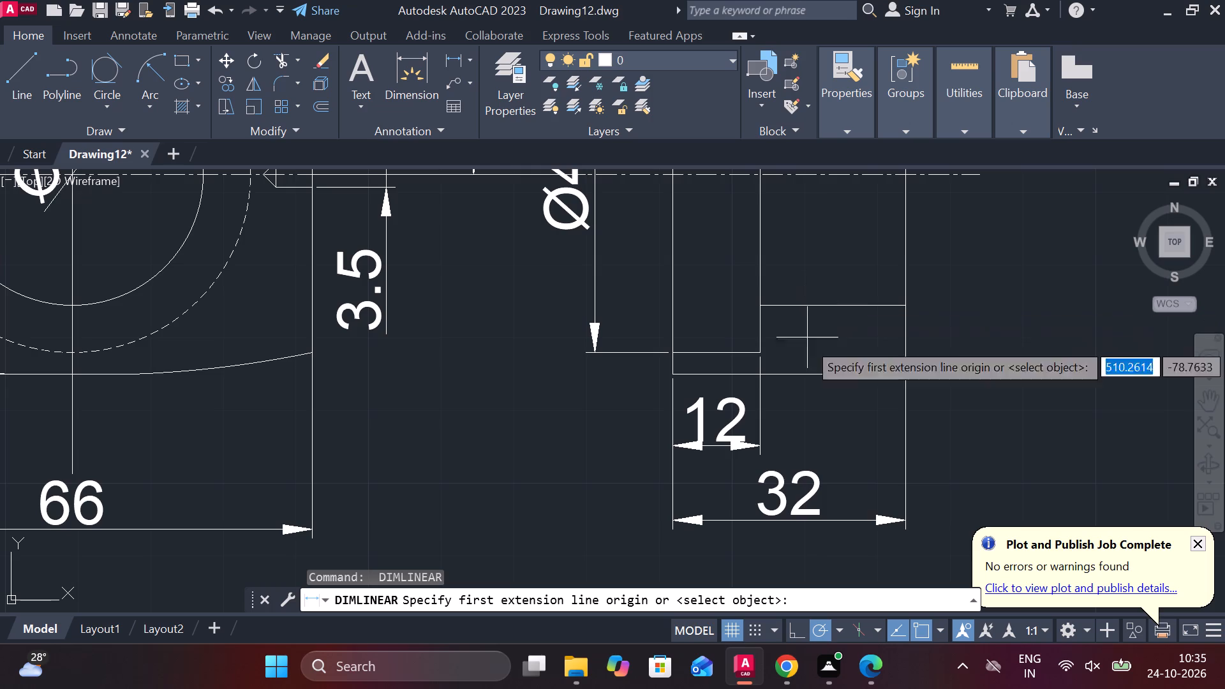
double_click(766, 342)
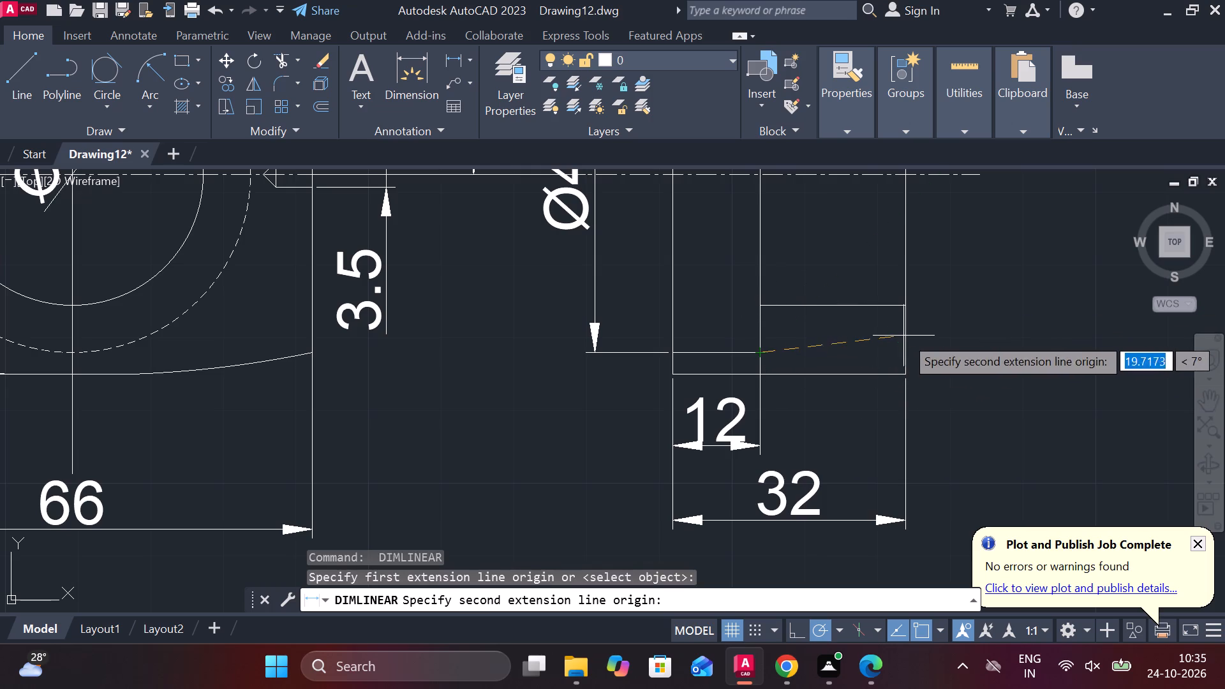
click(904, 336)
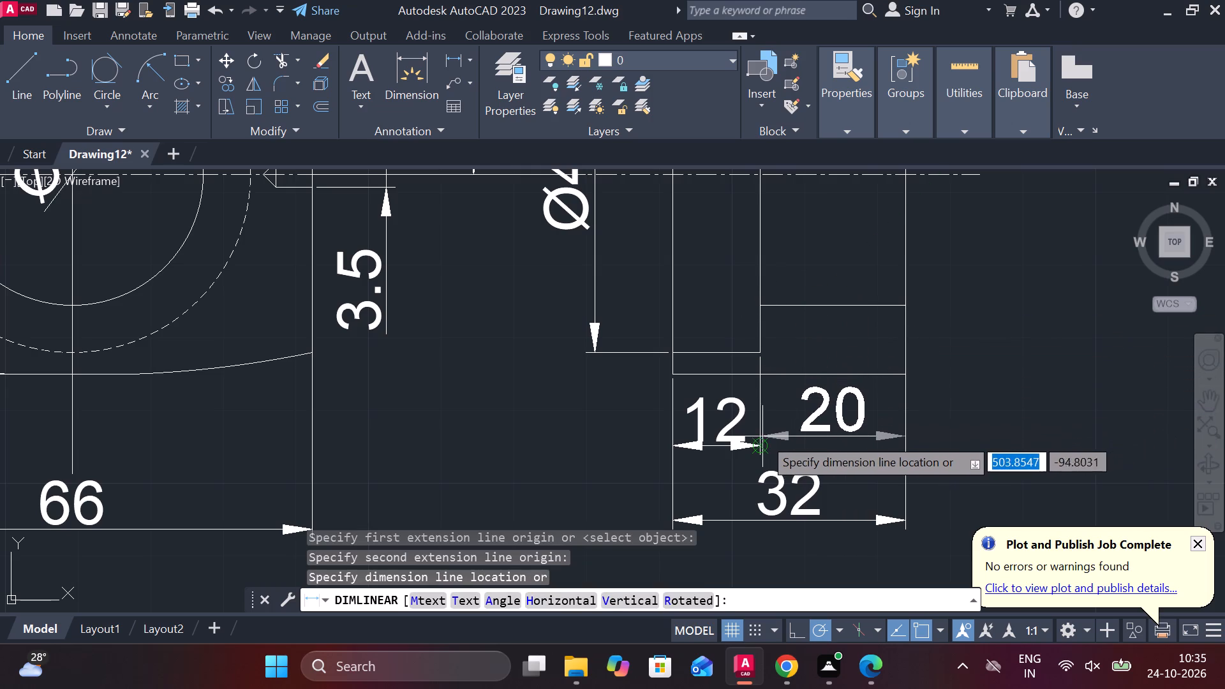
click(761, 440)
Dimension the vertical distance from the cross hole's centerline to the shoulder edge, placed outside the side view.
scroll(919, 406, down, 1)
middle_drag(923, 397, 725, 461)
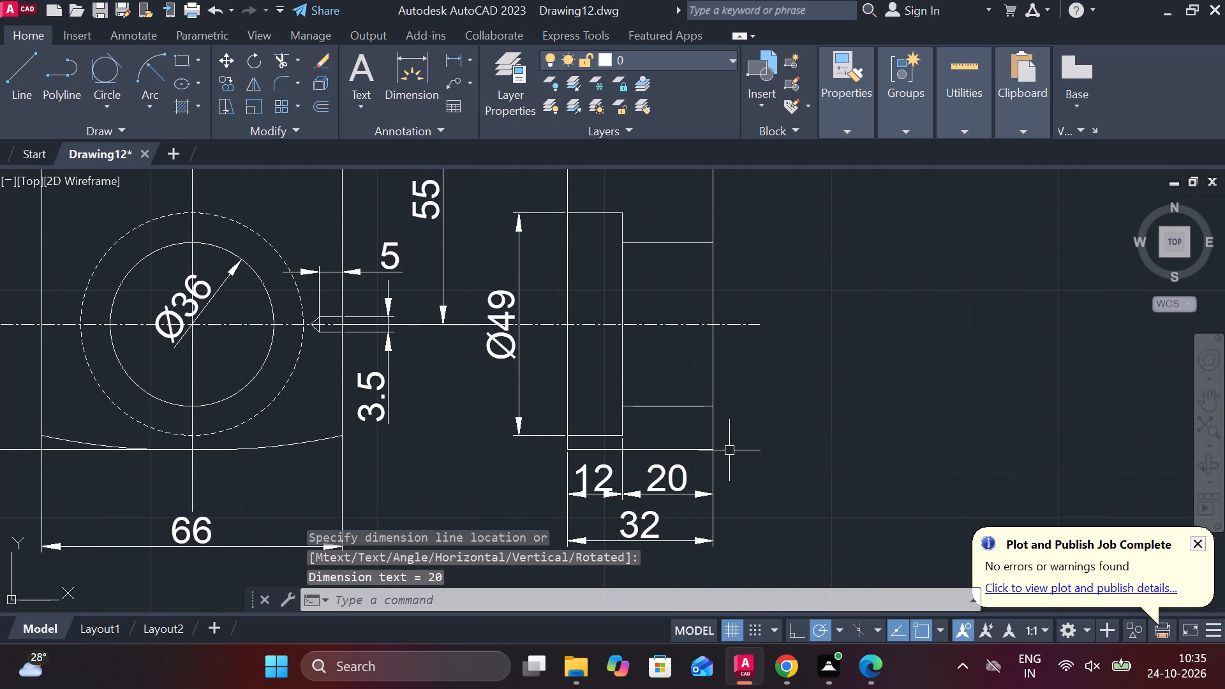
middle_drag(755, 362, 760, 479)
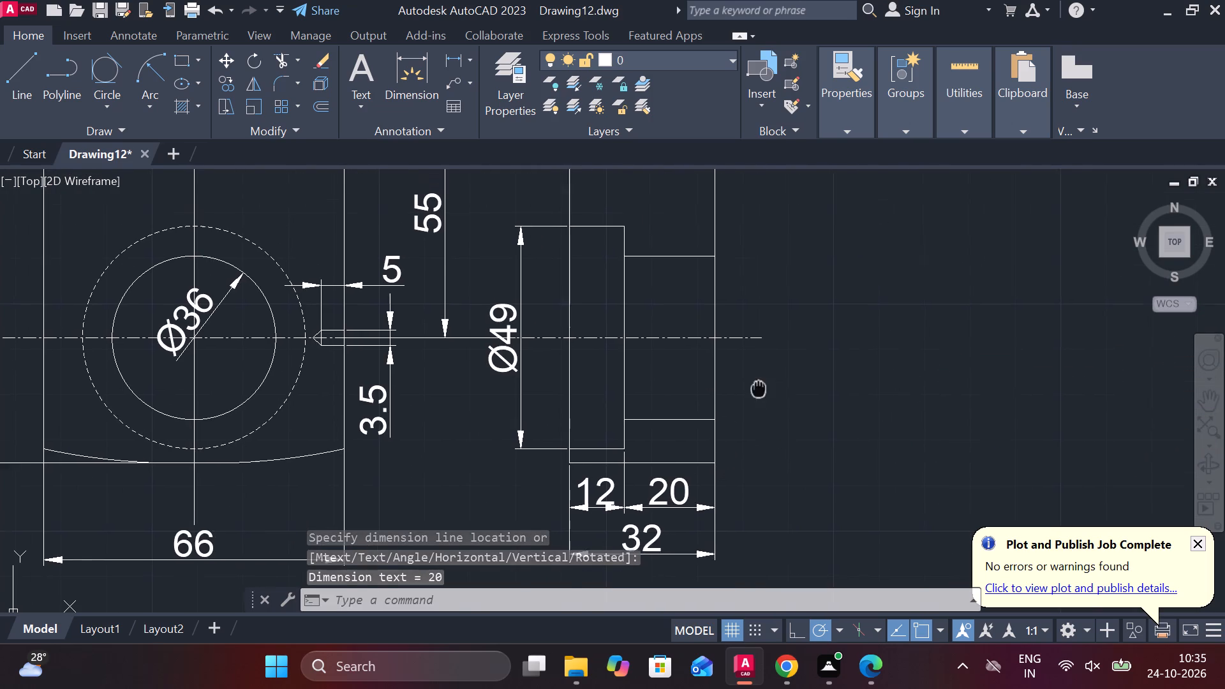
middle_drag(760, 479, 757, 537)
key(space)
click(696, 252)
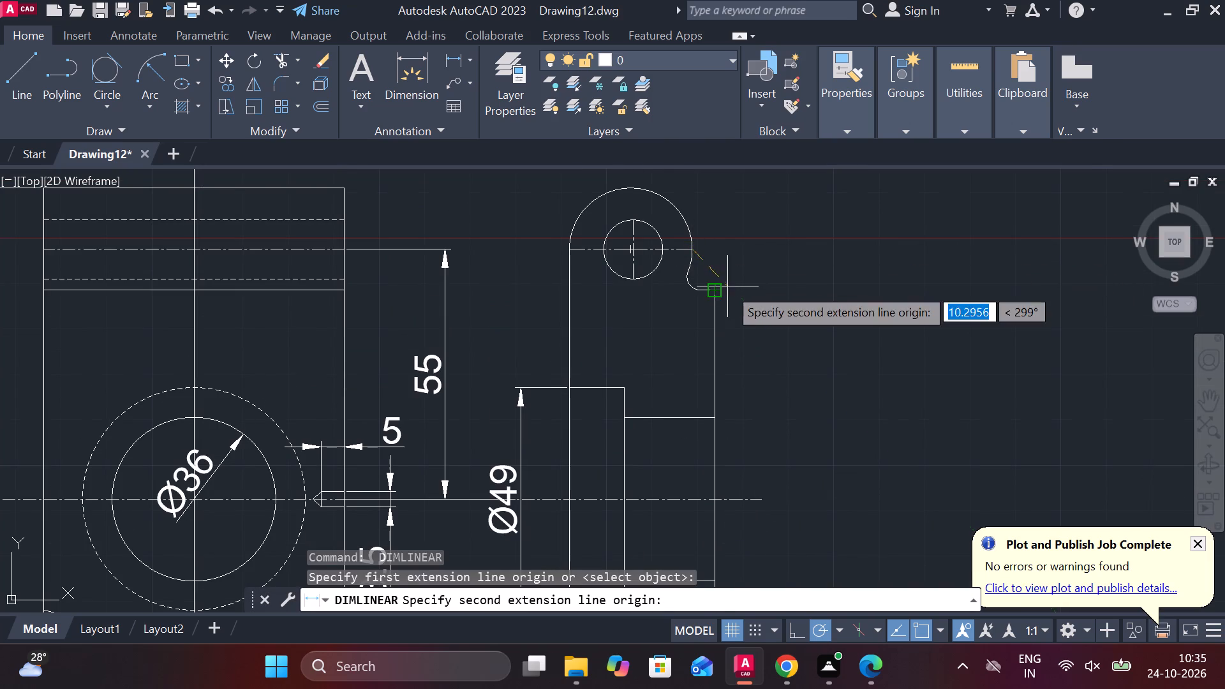
click(725, 287)
click(752, 271)
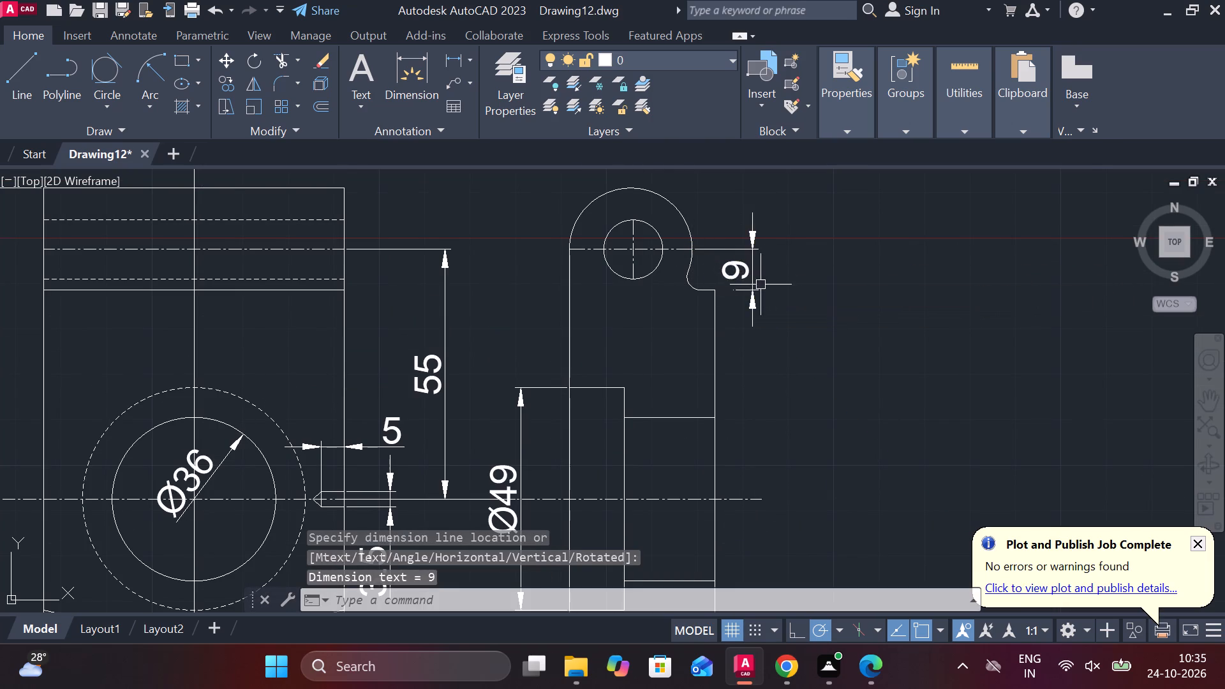
Add a diameter dimension to the small cross hole circle in the side view, with its text outside the rounded end.
middle_drag(713, 287, 785, 394)
scroll(635, 270, down, 1)
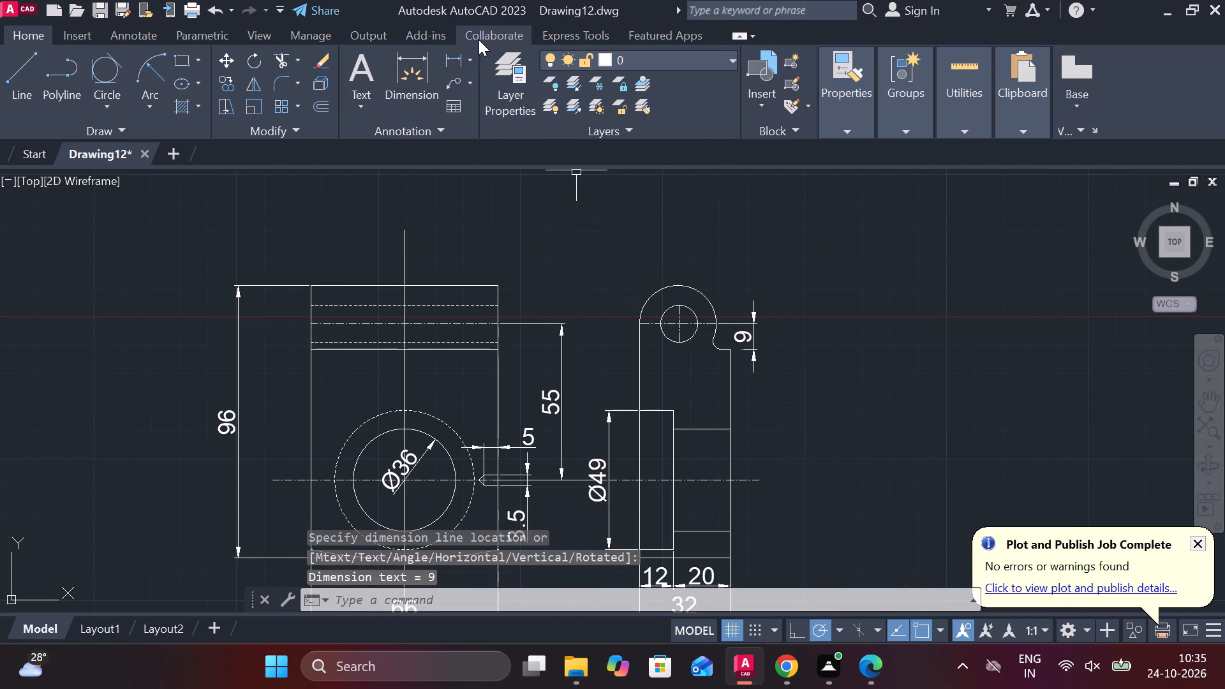
click(470, 52)
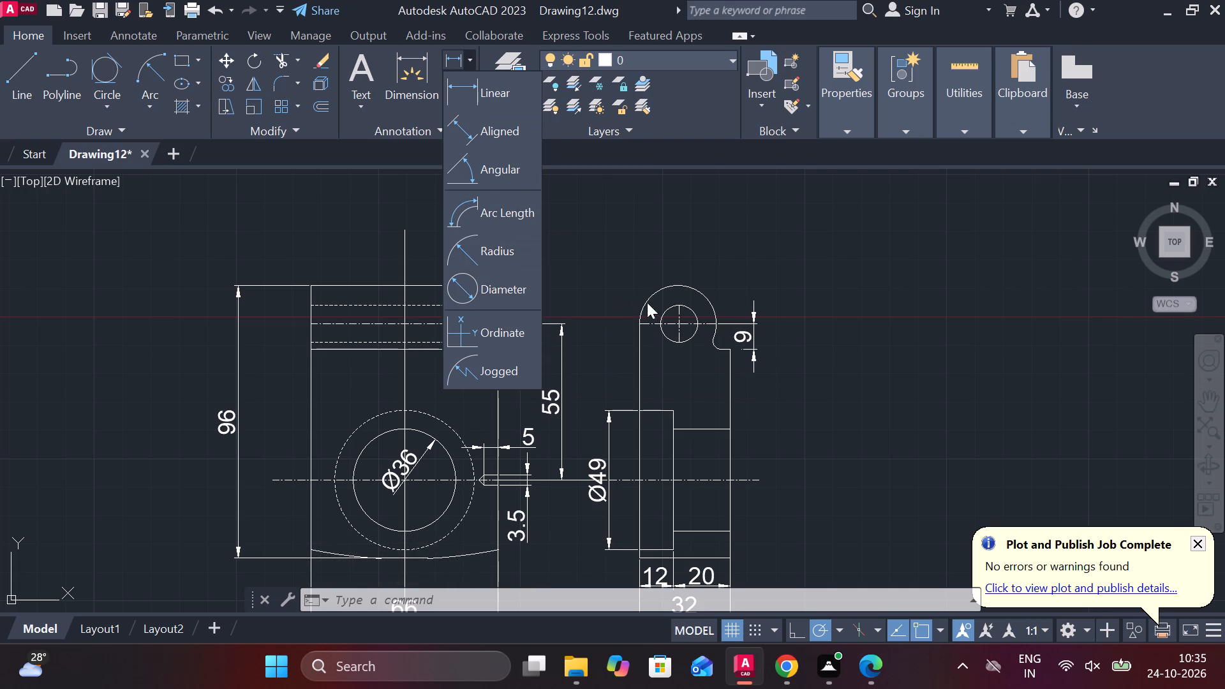
click(505, 299)
click(690, 317)
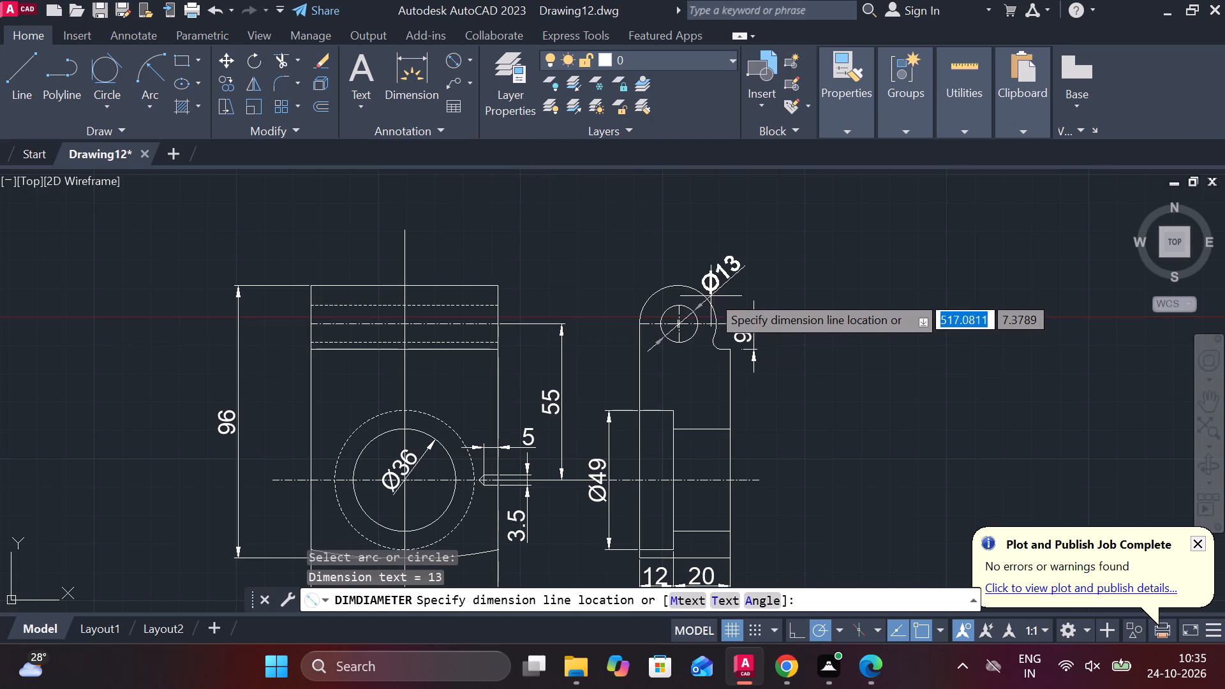
click(713, 285)
Draw a wavy spline break line across the side view from edge to edge, between the cross hole and the recess.
middle_drag(773, 355, 764, 339)
middle_drag(722, 364, 712, 343)
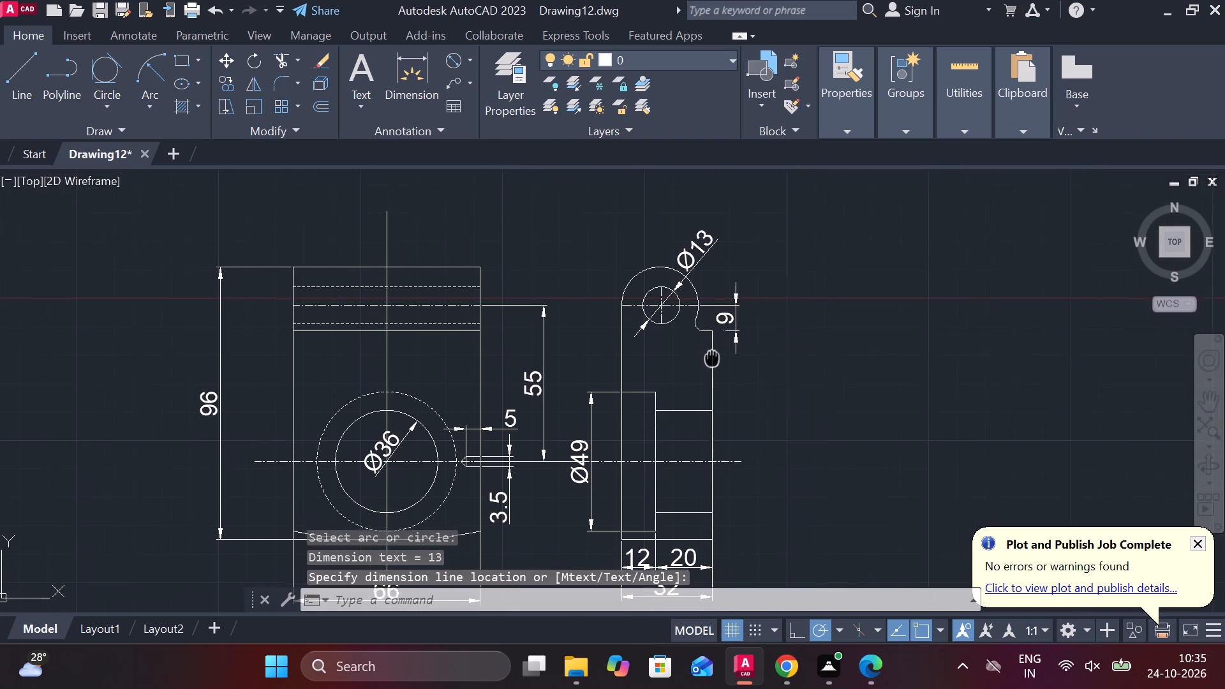
middle_drag(712, 343, 713, 329)
key(s)
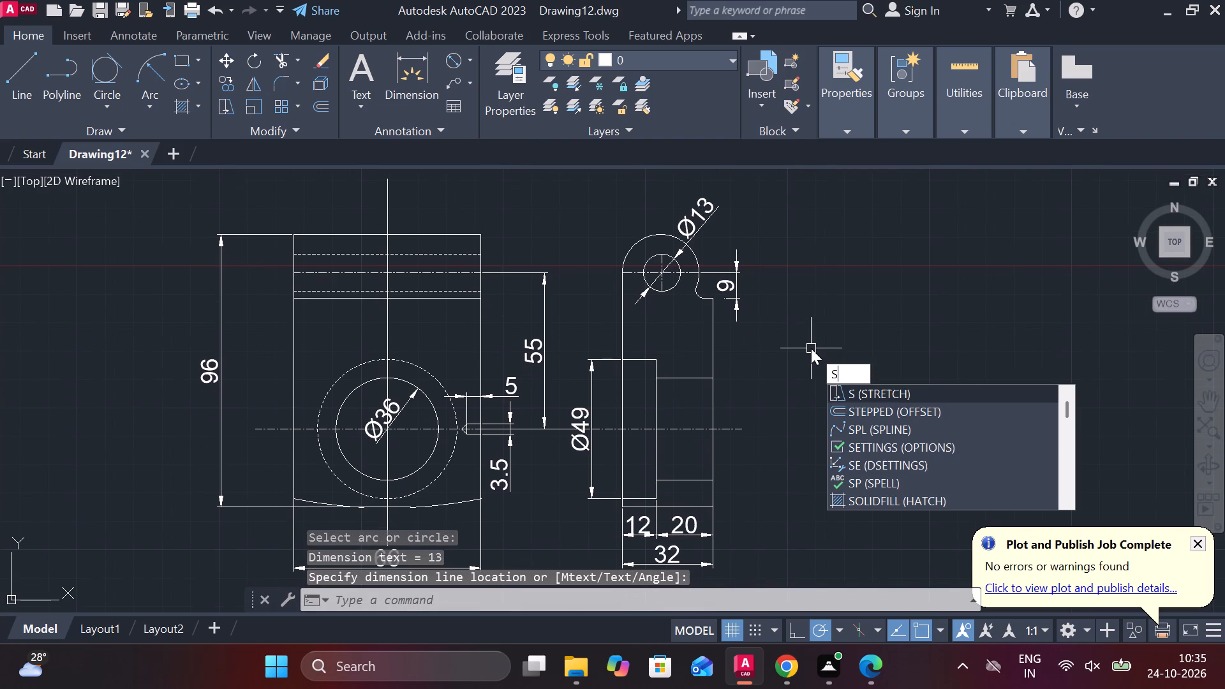
key(p)
click(870, 410)
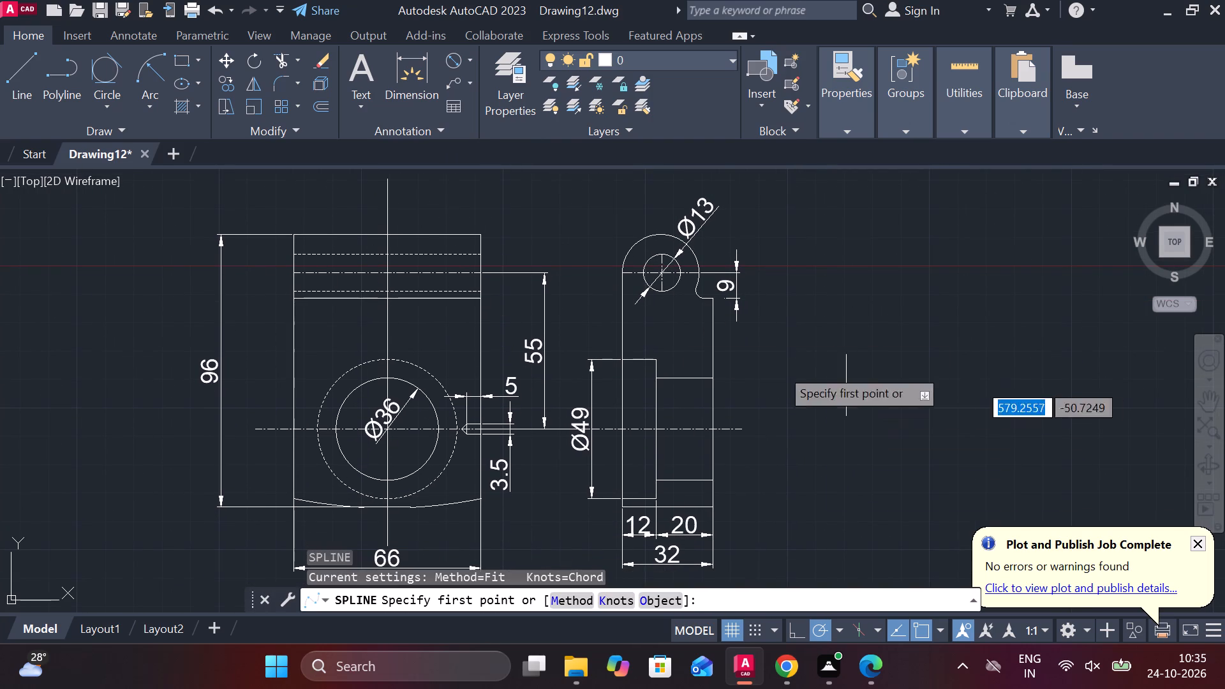
click(621, 334)
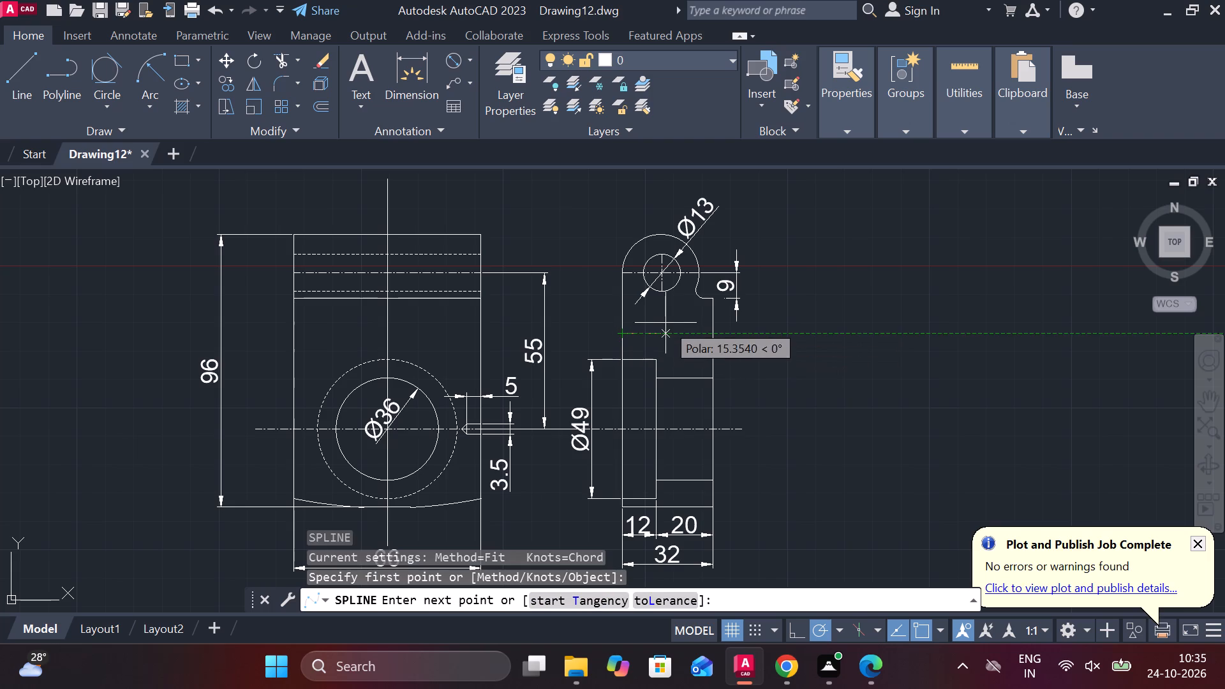
scroll(659, 318, up, 3)
click(637, 328)
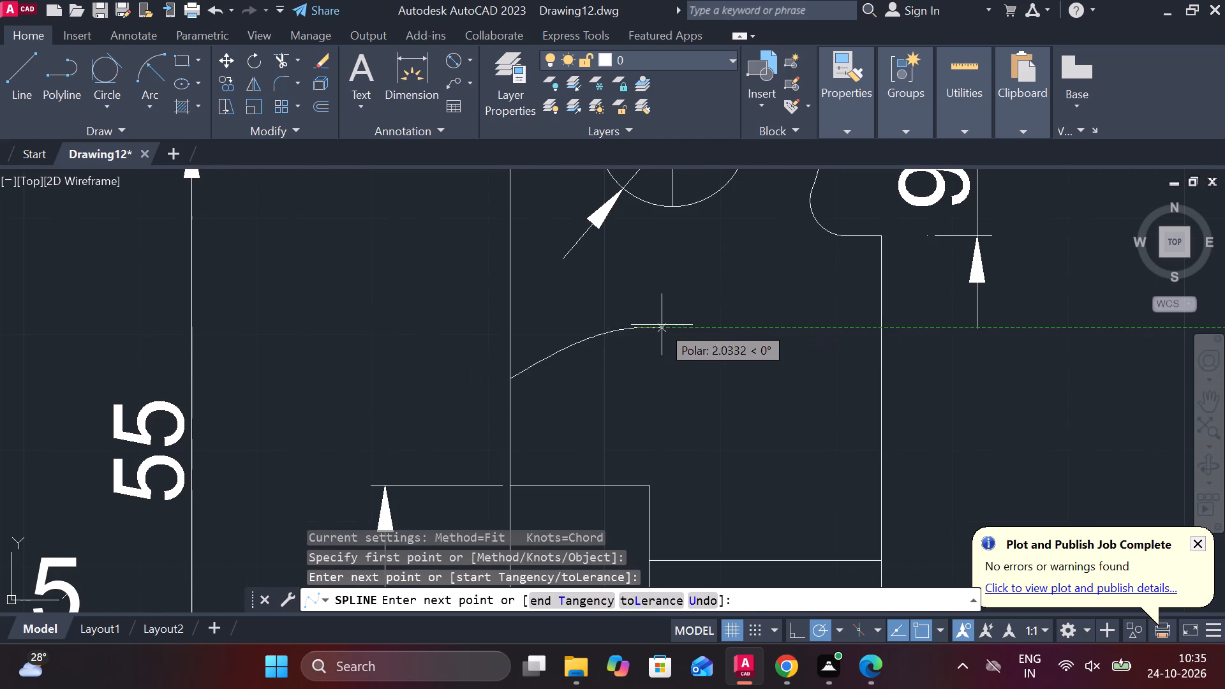
click(672, 325)
drag(723, 300, 729, 300)
click(781, 300)
click(827, 278)
click(854, 280)
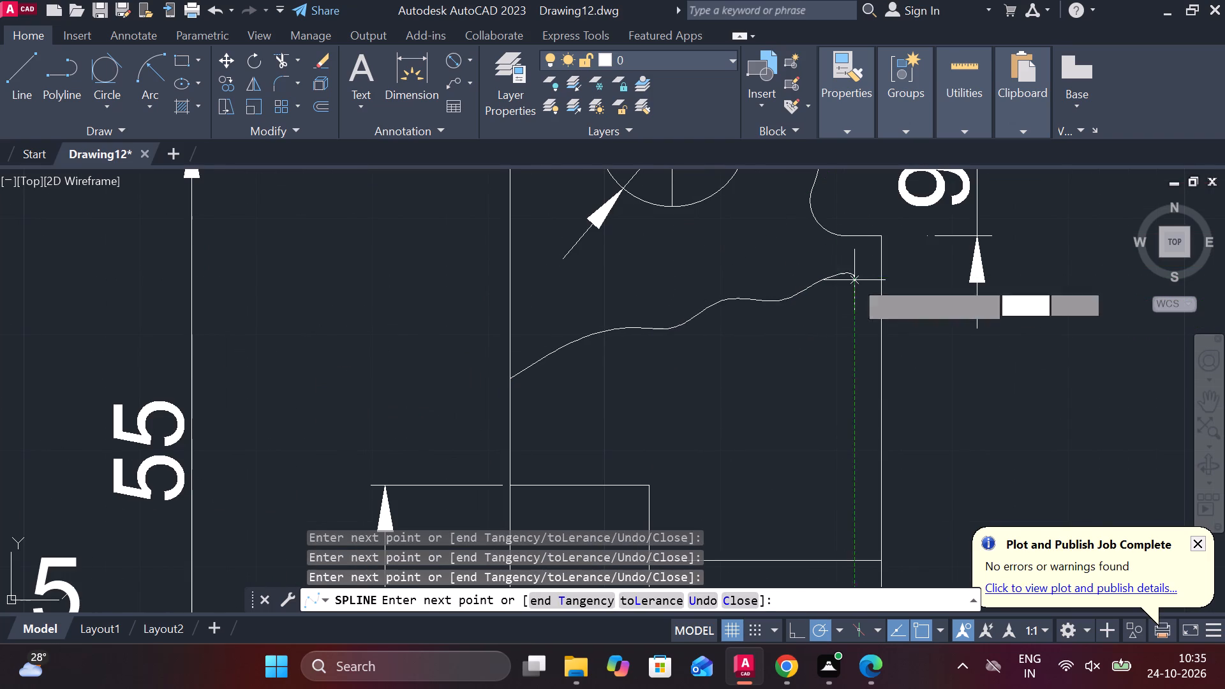
click(879, 281)
key(Return)
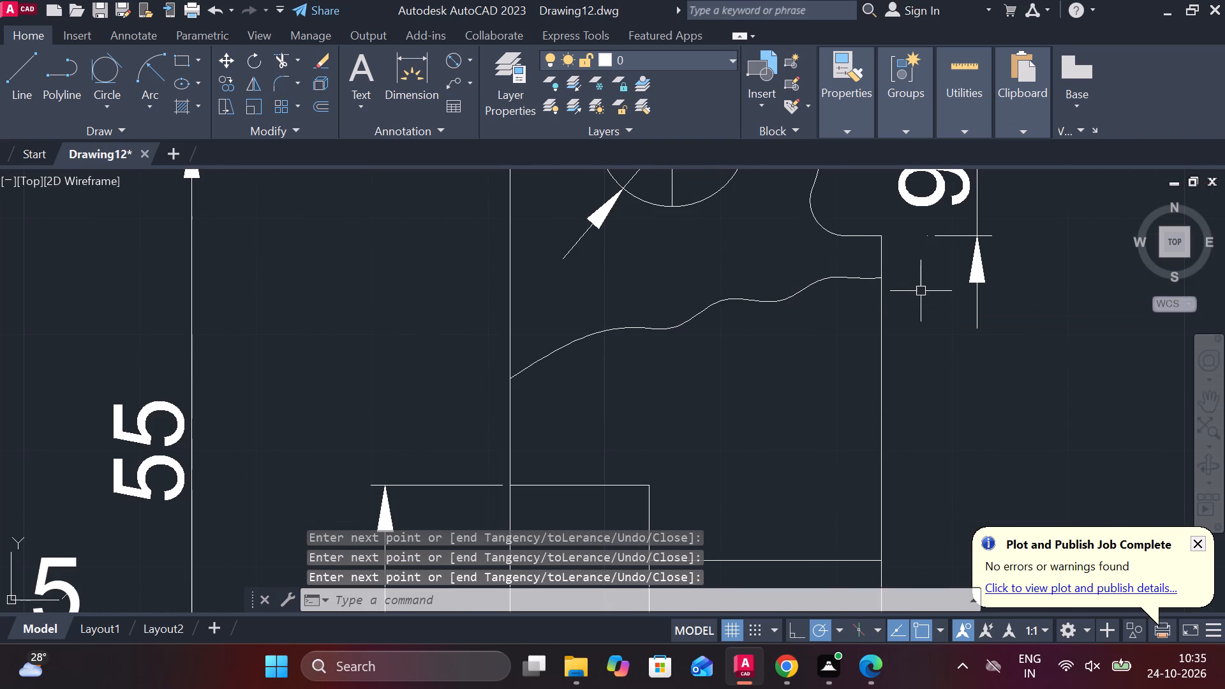
Hatch the side view's cut material between the break line and the stepped bore, and the strip below the bore.
scroll(924, 305, down, 2)
middle_drag(924, 359, 868, 235)
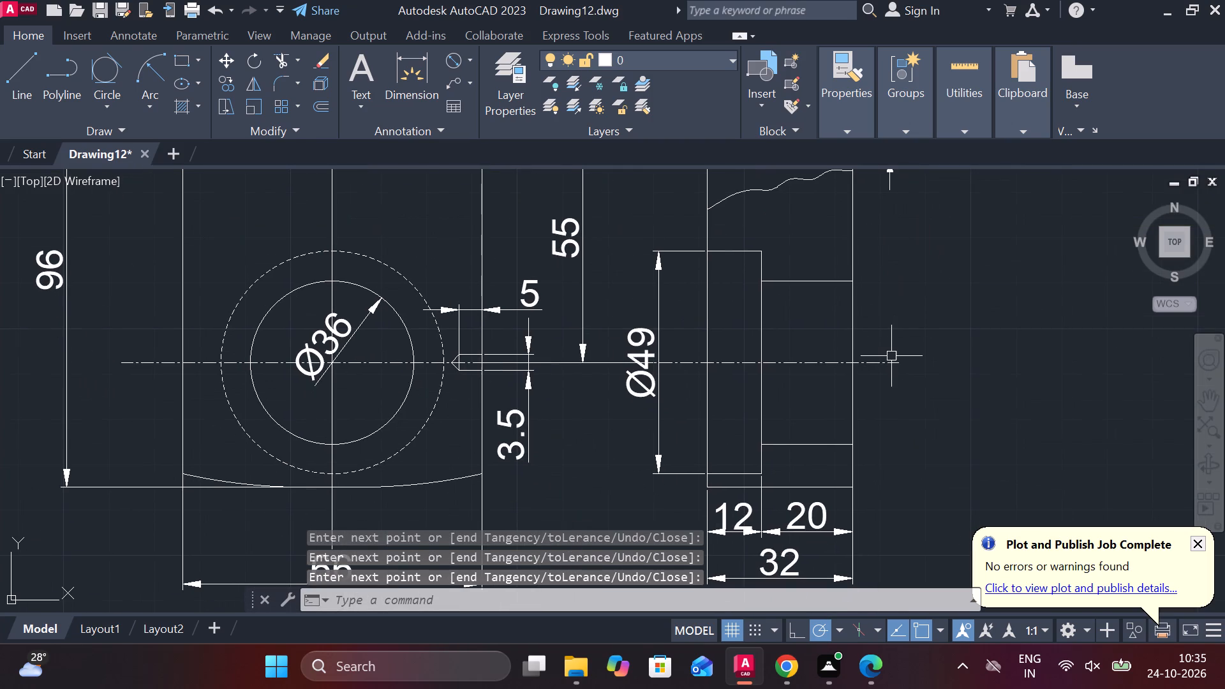
scroll(891, 357, down, 1)
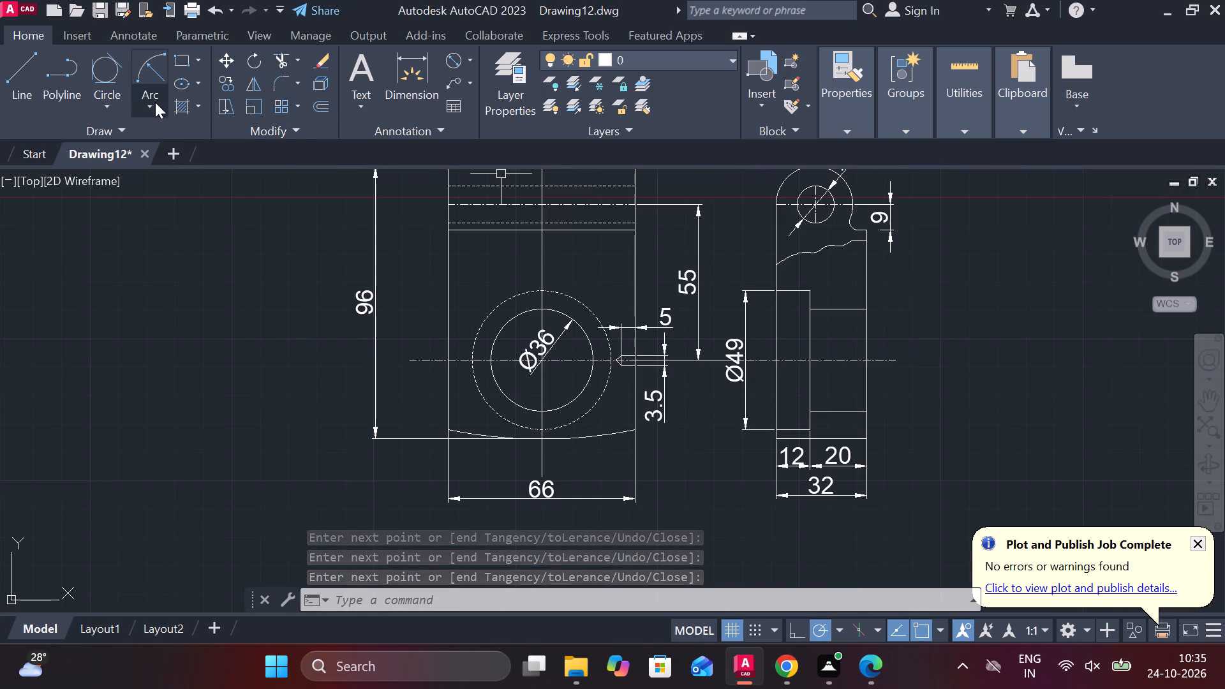
double_click(186, 103)
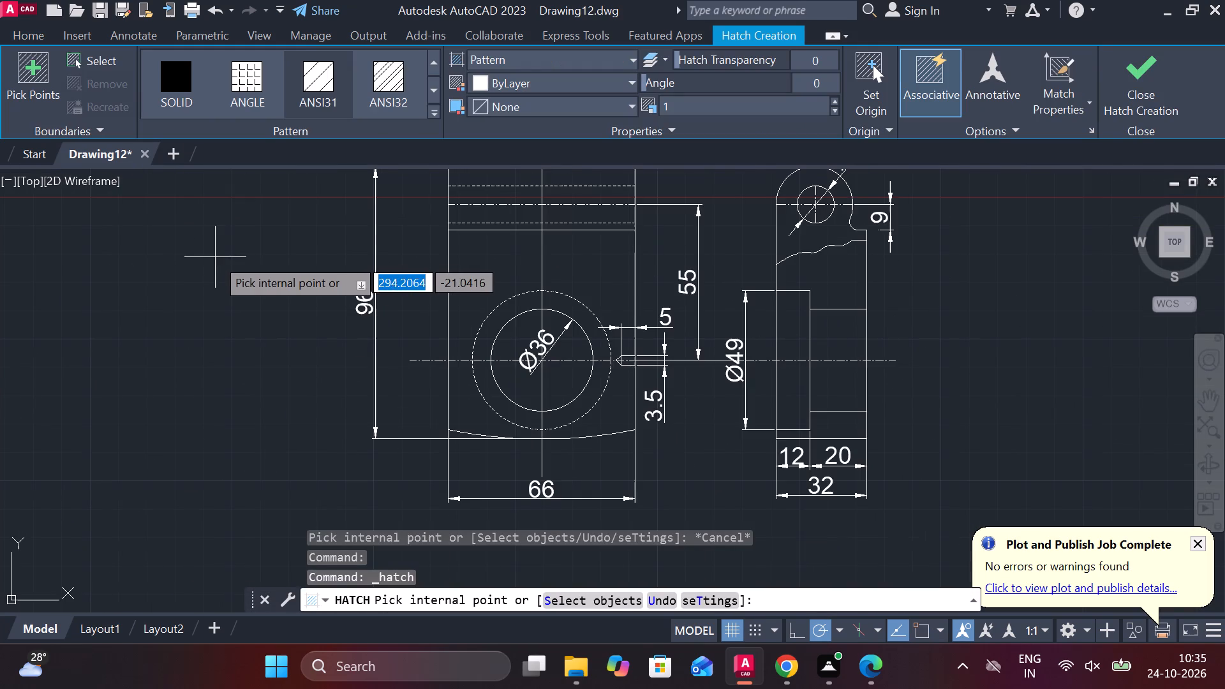
click(856, 290)
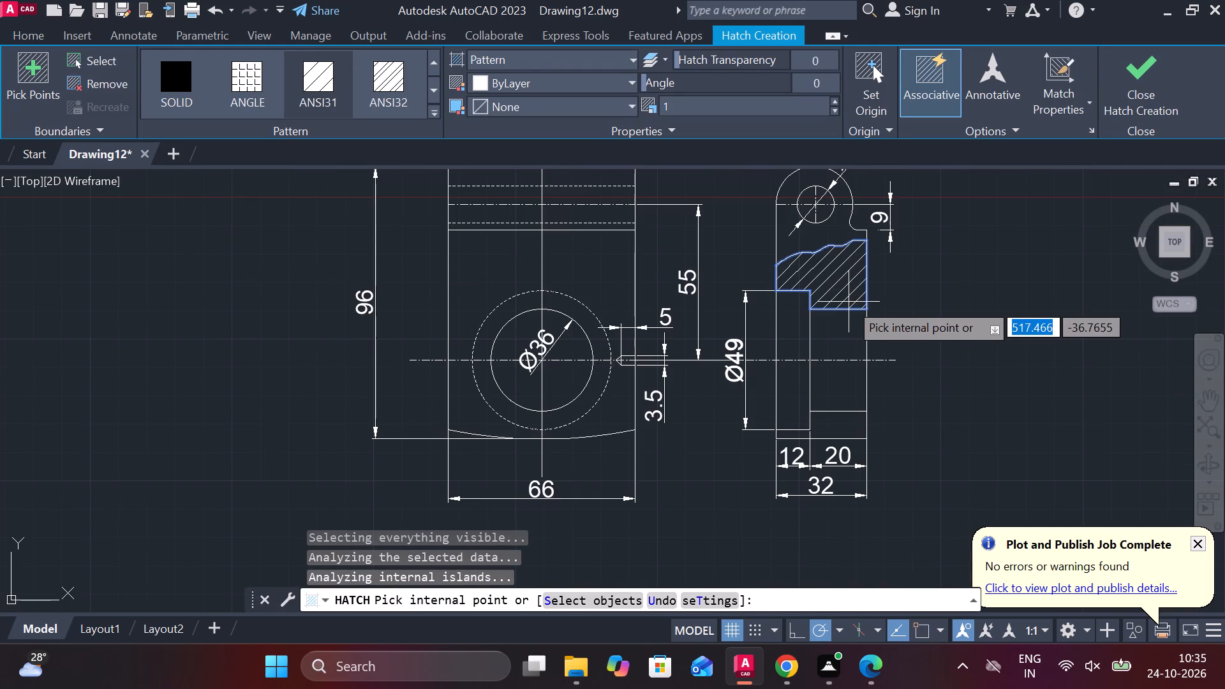
click(838, 425)
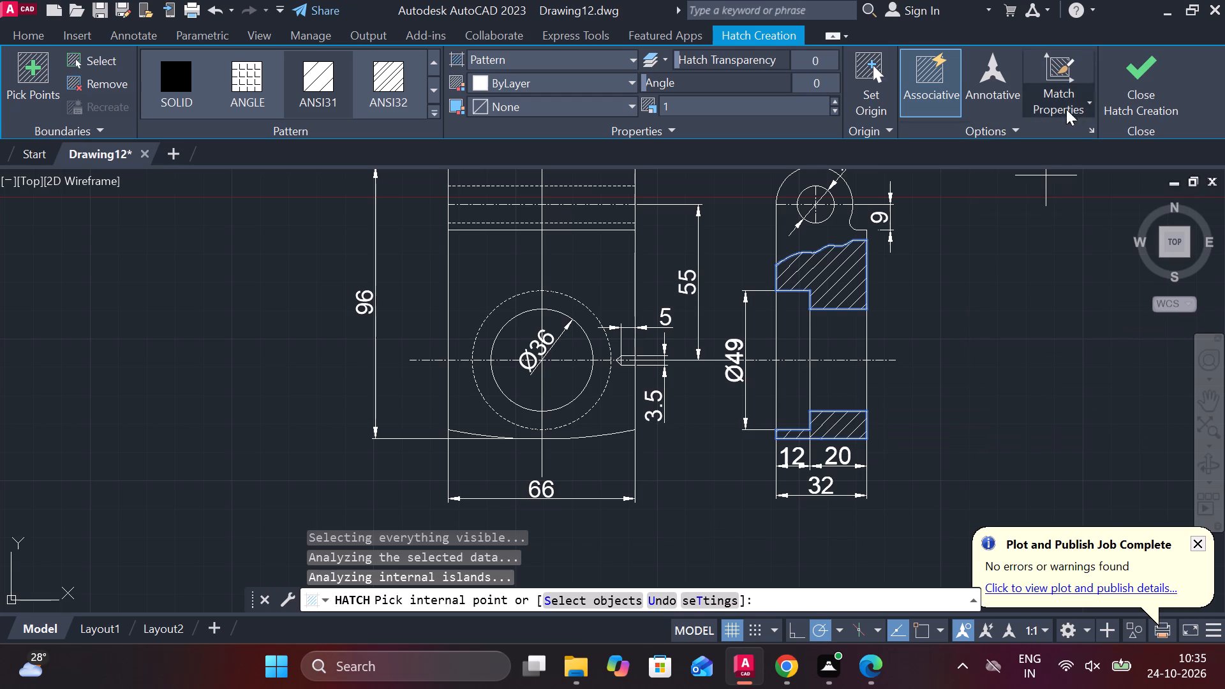
click(1122, 85)
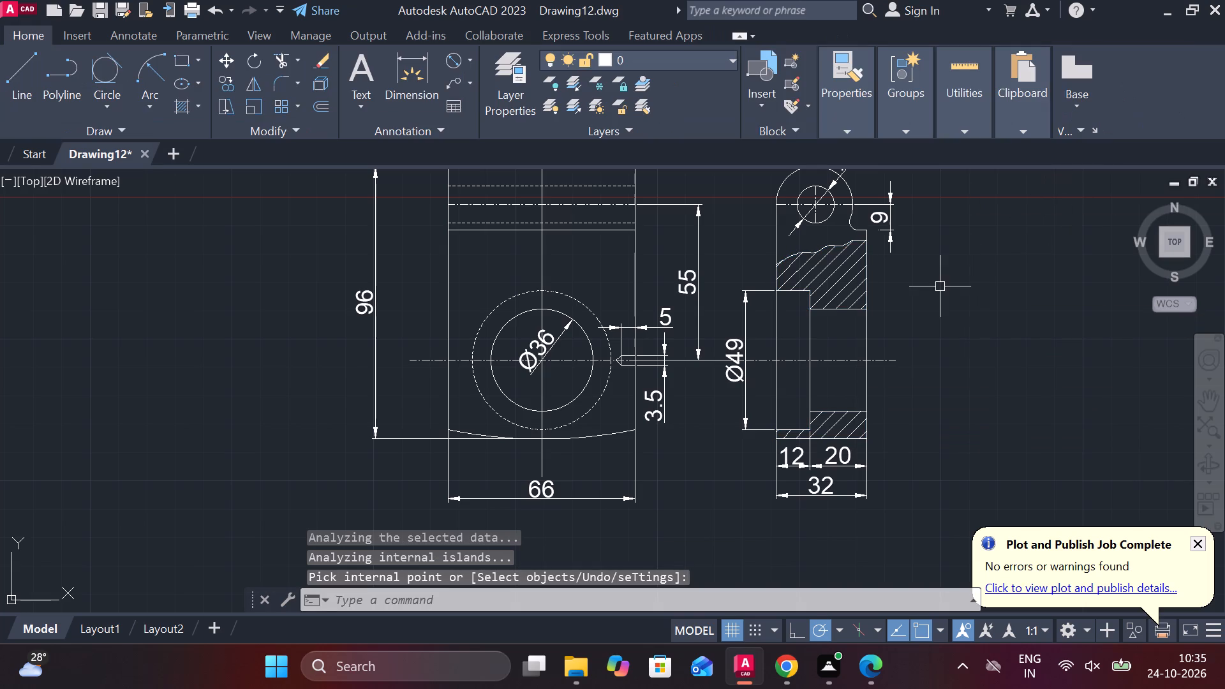
Dimension the vertical offset between the bottom arc's left end and the front view's bottom line, placed just outside the left edge.
middle_drag(932, 282, 917, 344)
scroll(944, 320, down, 1)
middle_drag(958, 361, 907, 330)
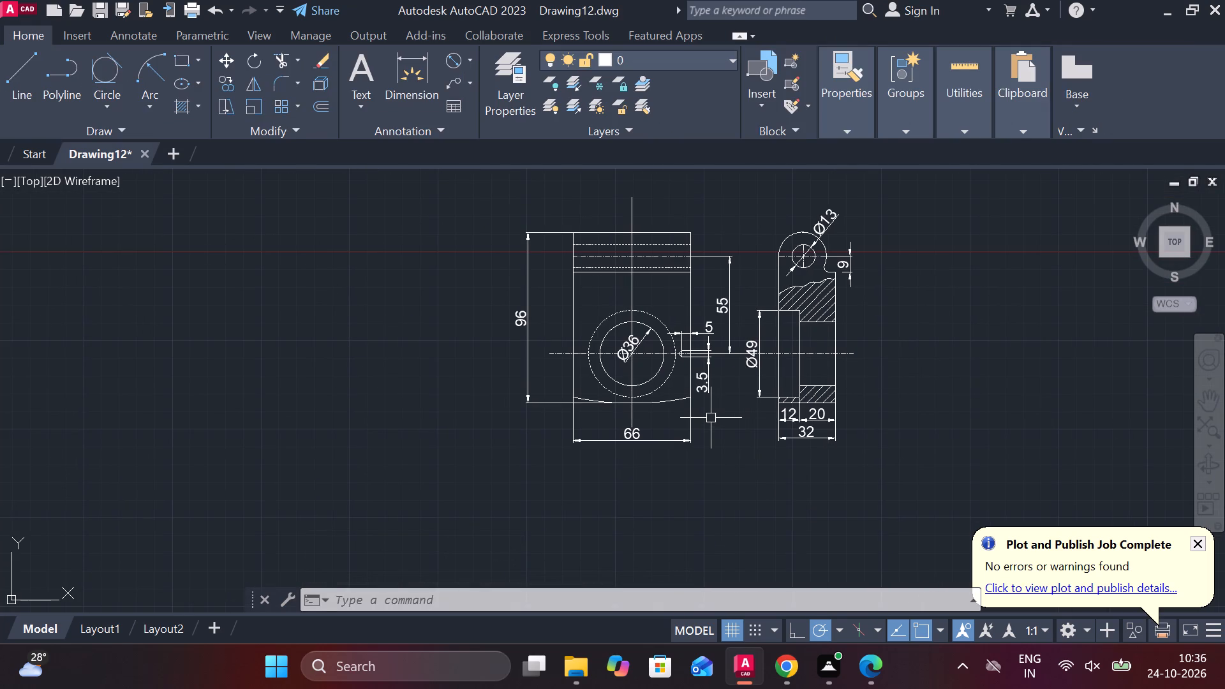
scroll(711, 418, up, 1)
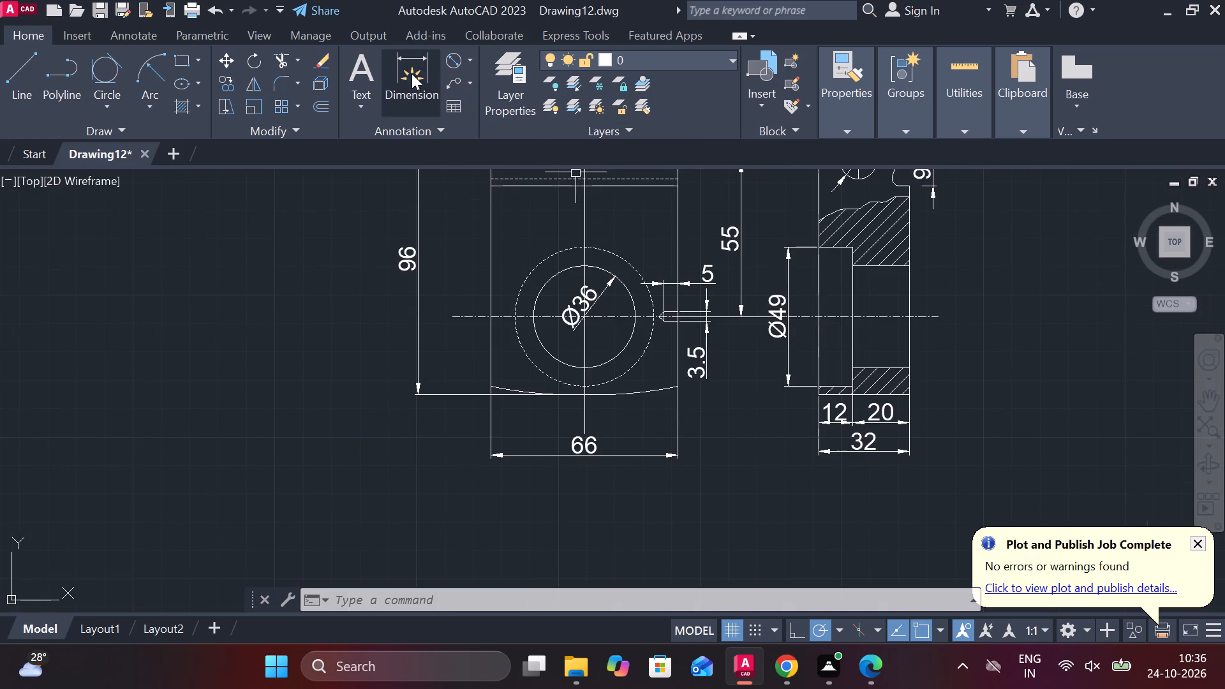
click(475, 56)
click(471, 81)
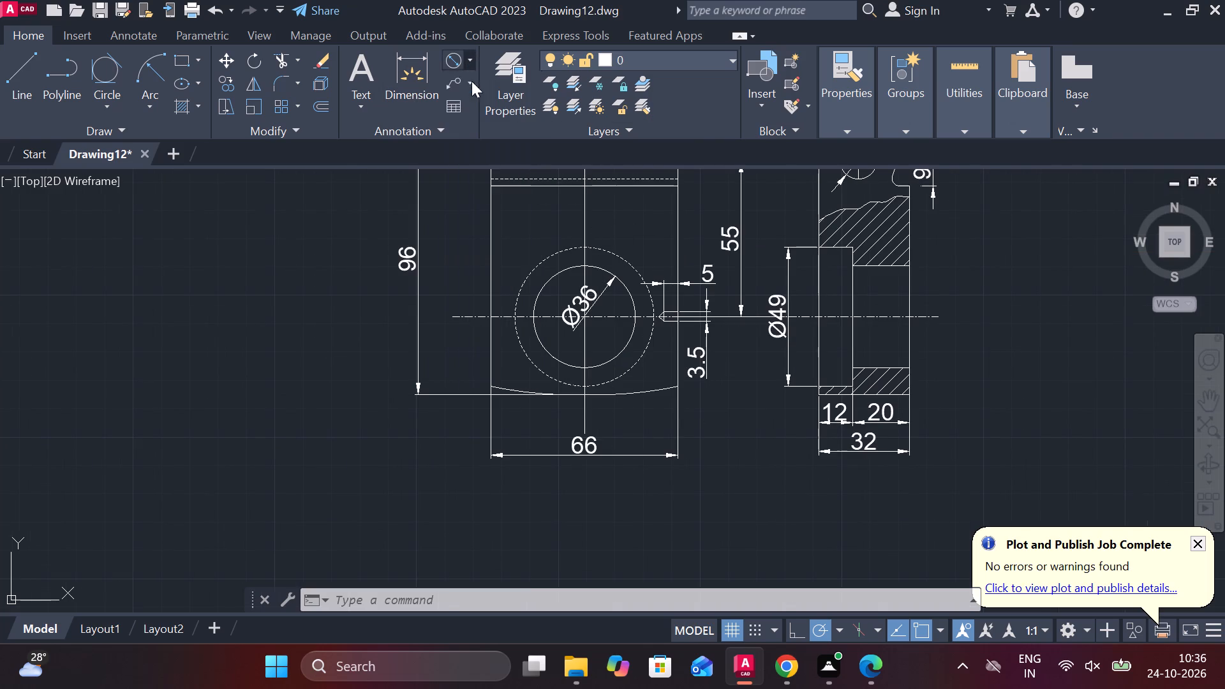
scroll(550, 399, up, 2)
middle_drag(473, 386, 546, 369)
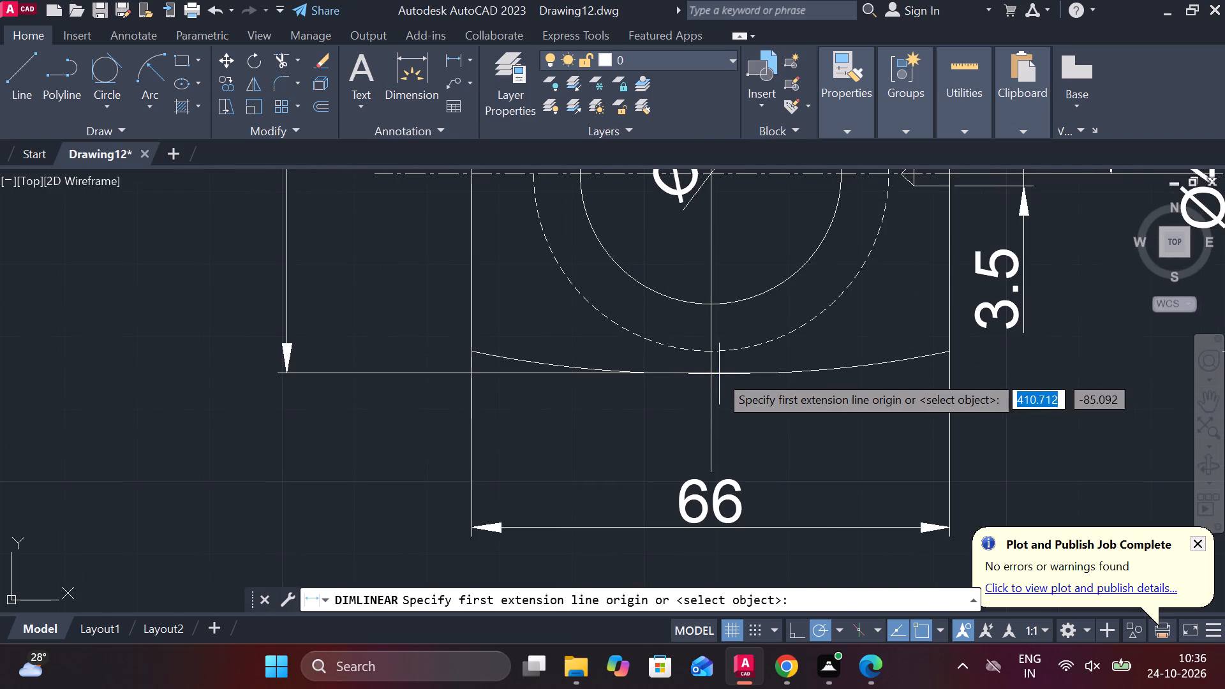
click(482, 355)
click(473, 373)
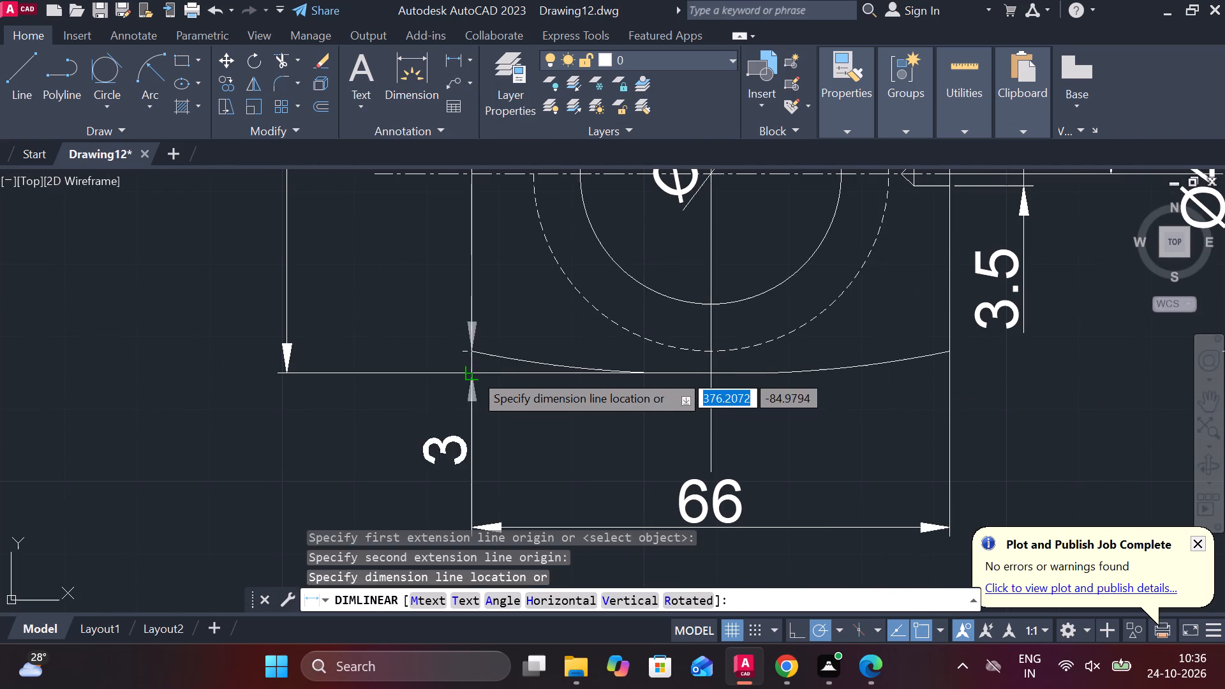
click(446, 369)
scroll(553, 373, down, 2)
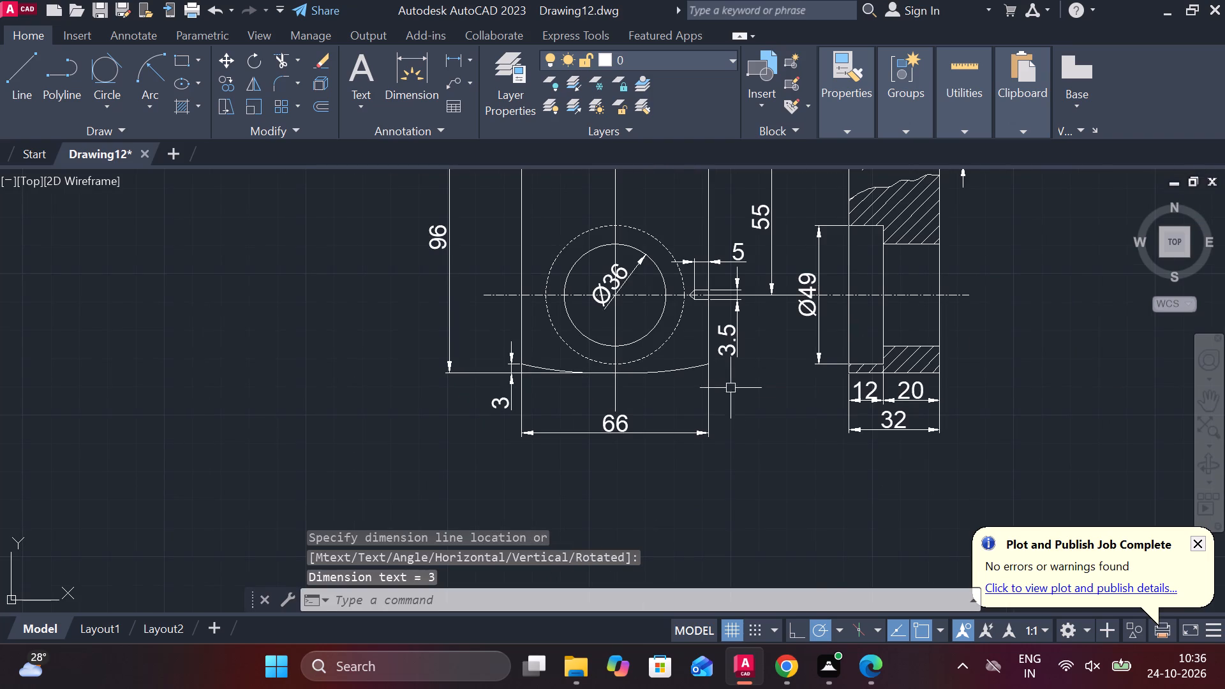
Add a multileader from the right edge of the upper part's front view with the label 1 at text height 10.
middle_drag(830, 417, 707, 448)
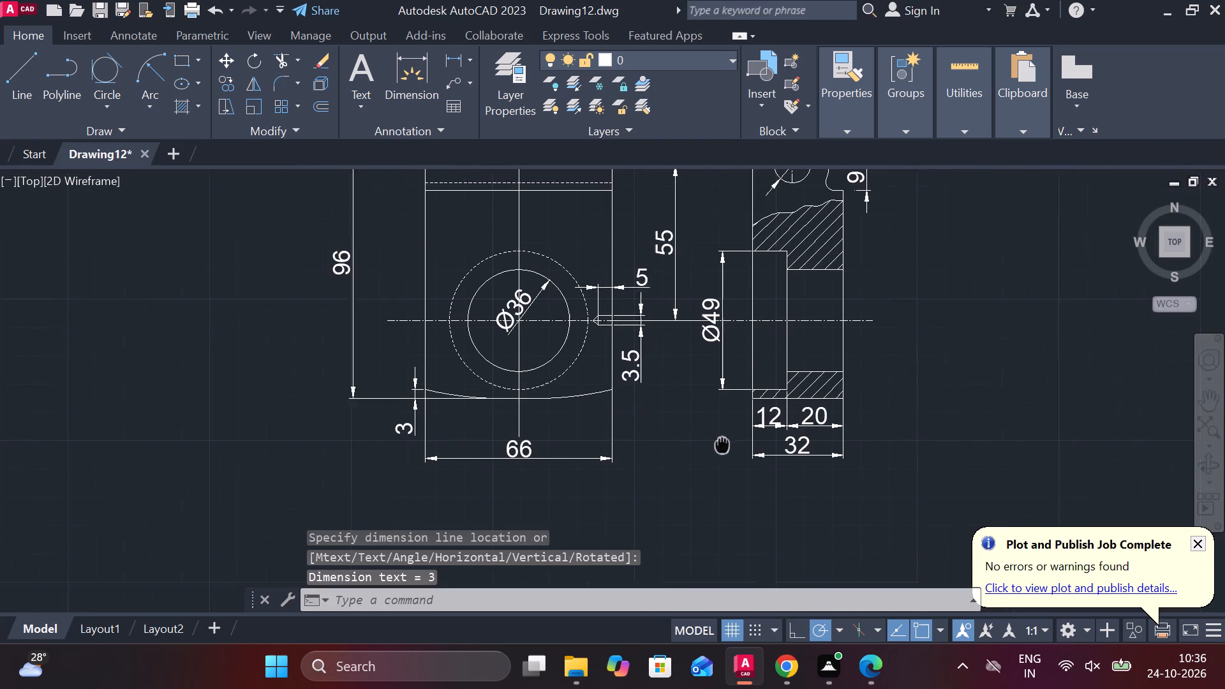
middle_drag(707, 448, 706, 449)
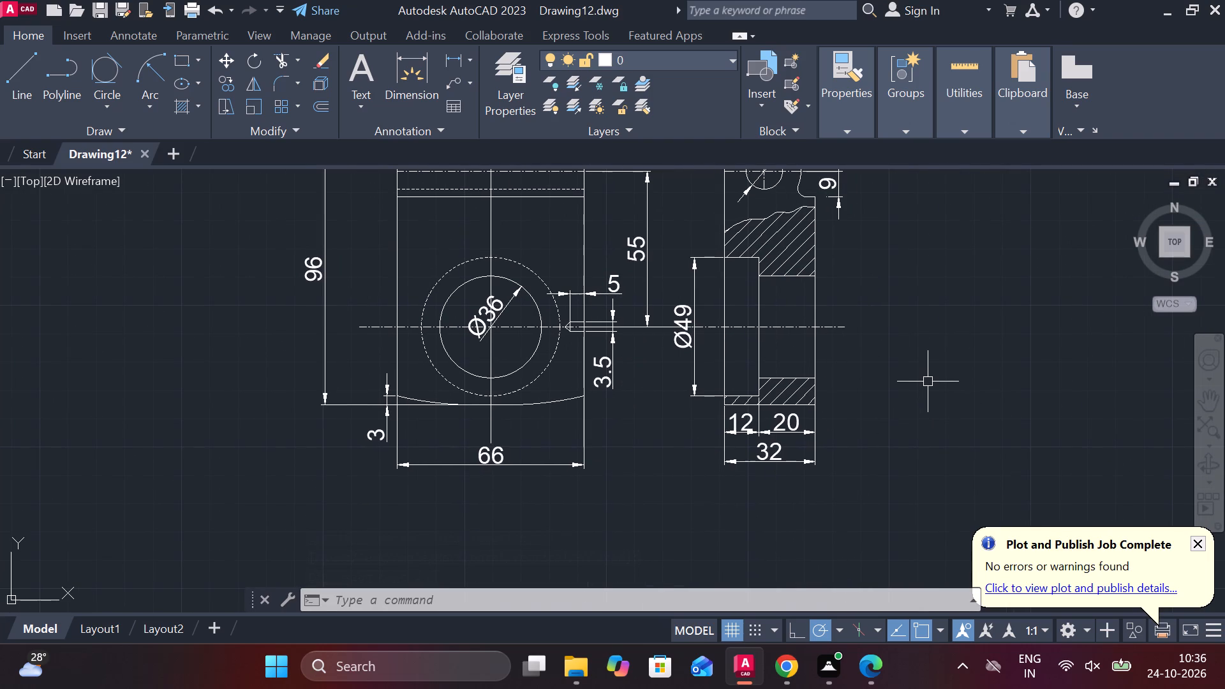
scroll(928, 382, down, 2)
middle_drag(928, 382, 905, 382)
middle_drag(926, 360, 884, 508)
middle_drag(875, 363, 902, 432)
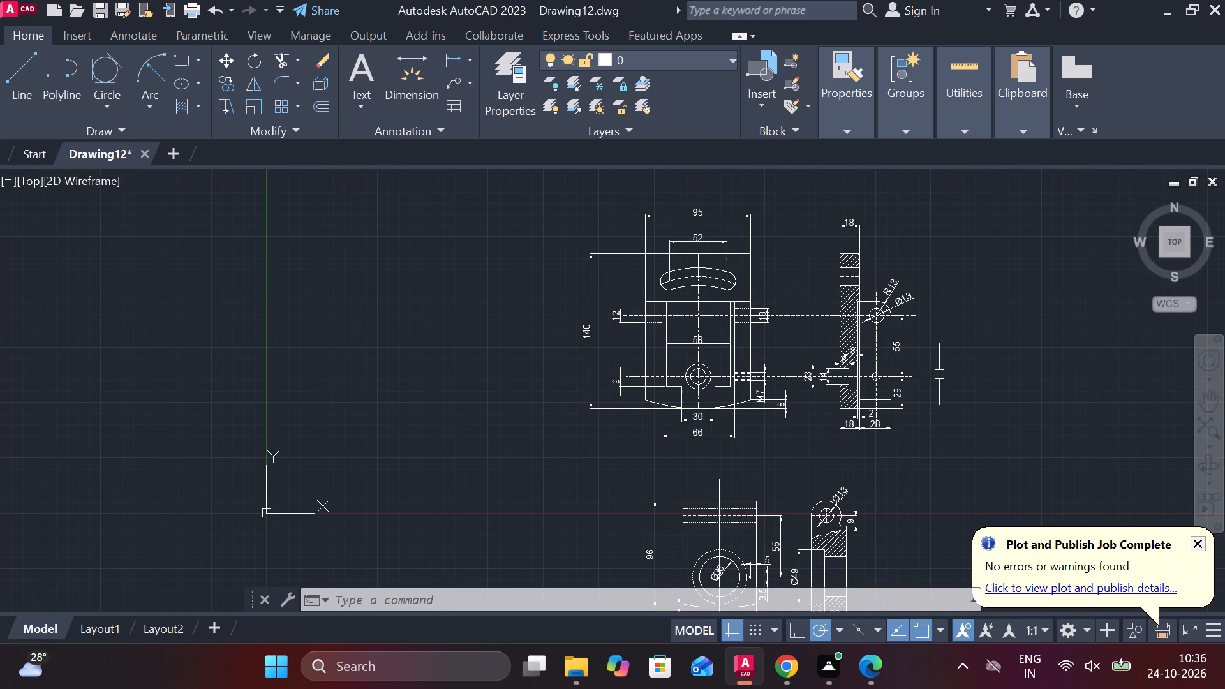
click(457, 76)
middle_drag(553, 309, 548, 376)
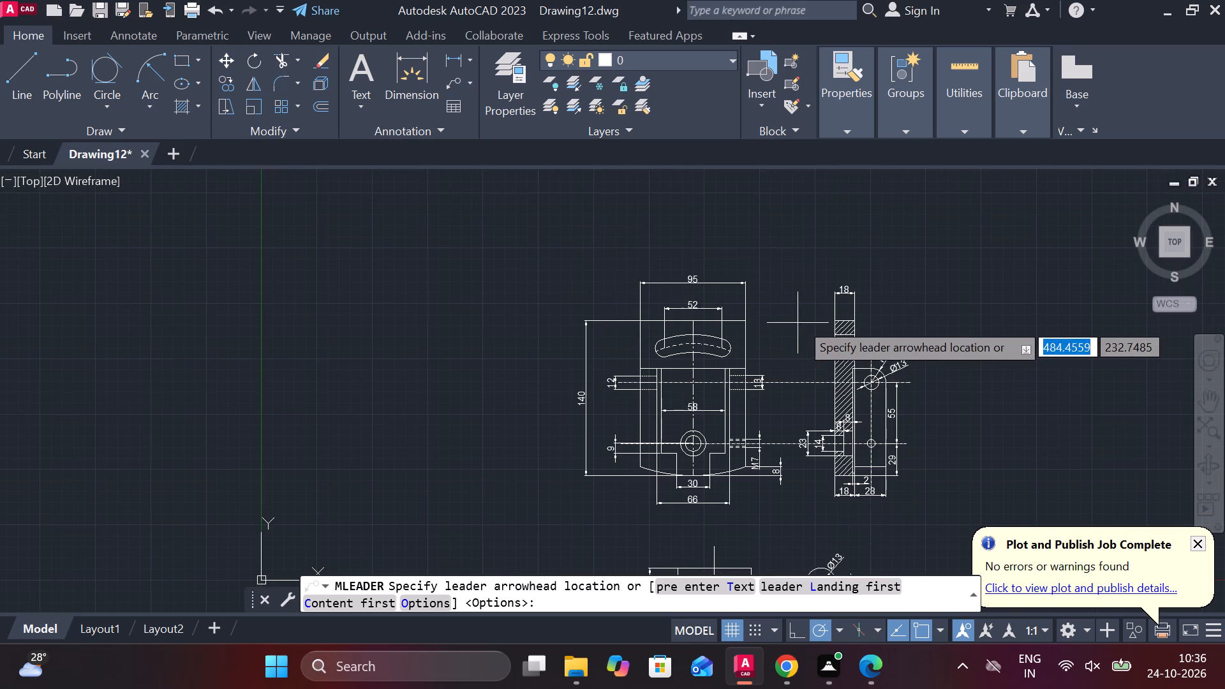
scroll(758, 334, up, 2)
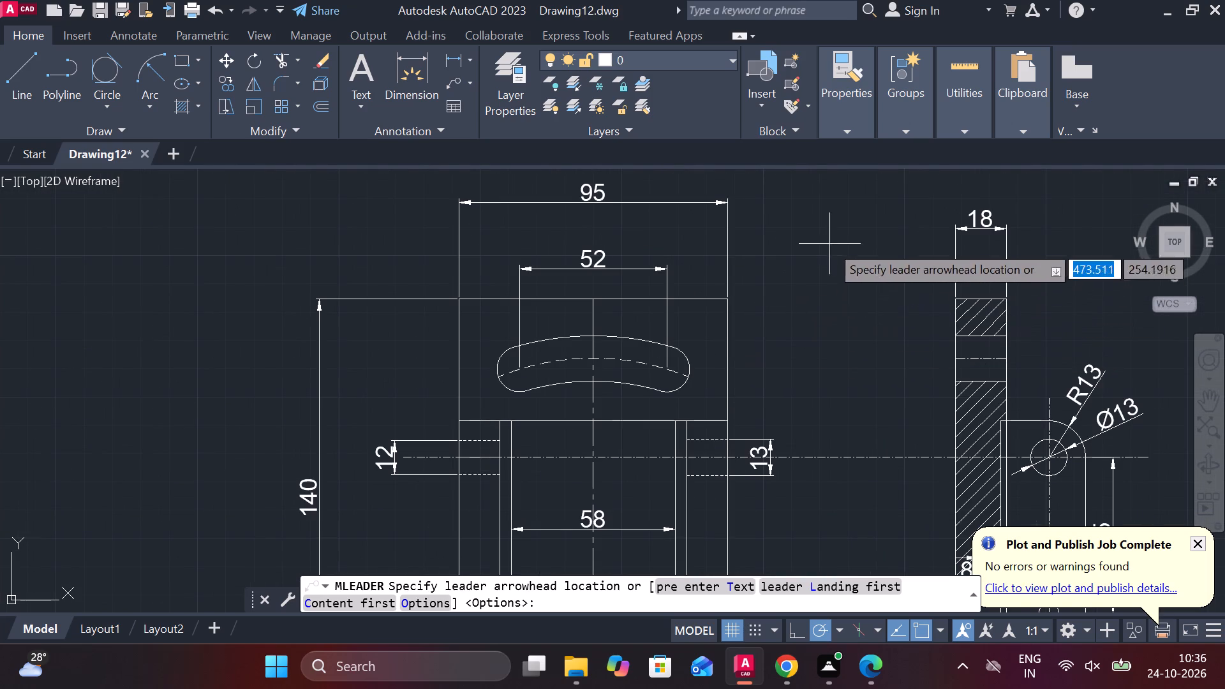
click(727, 352)
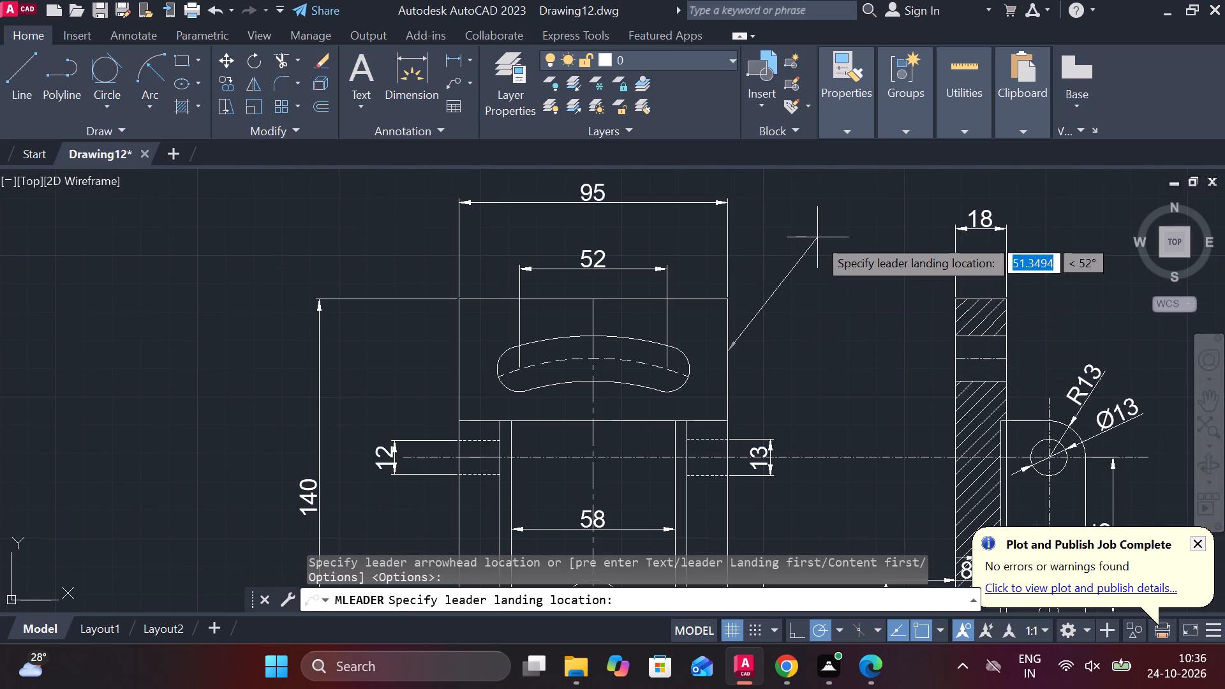
click(817, 237)
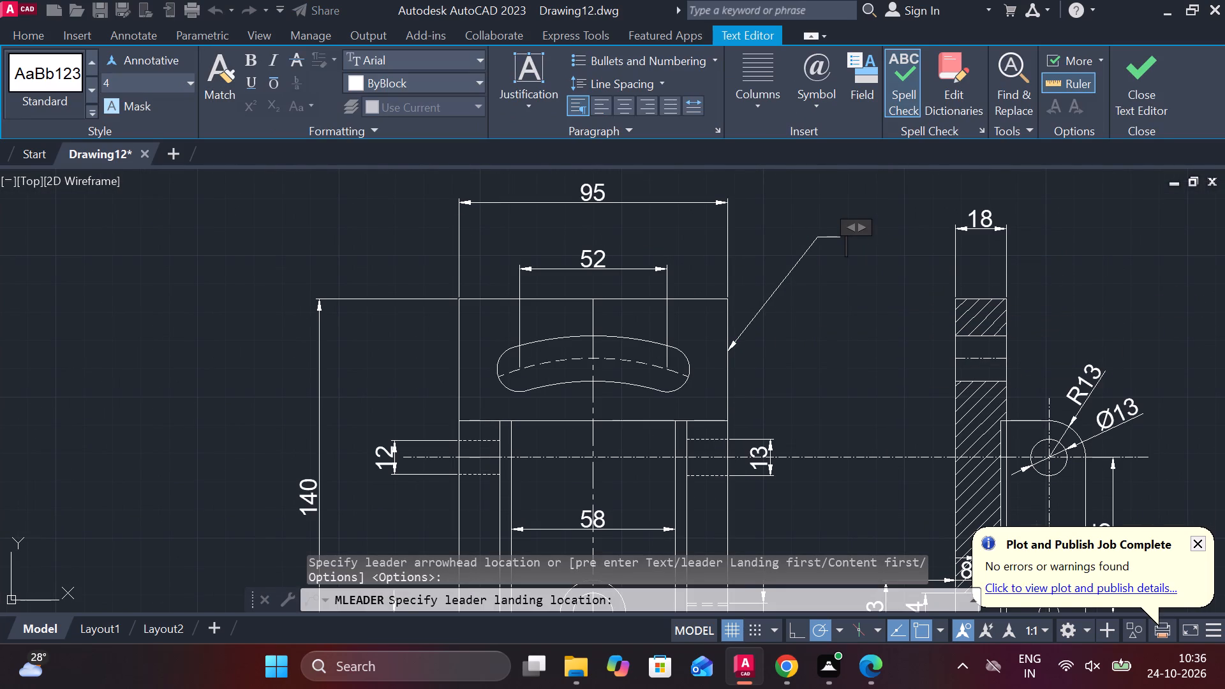
click(173, 81)
text(10)
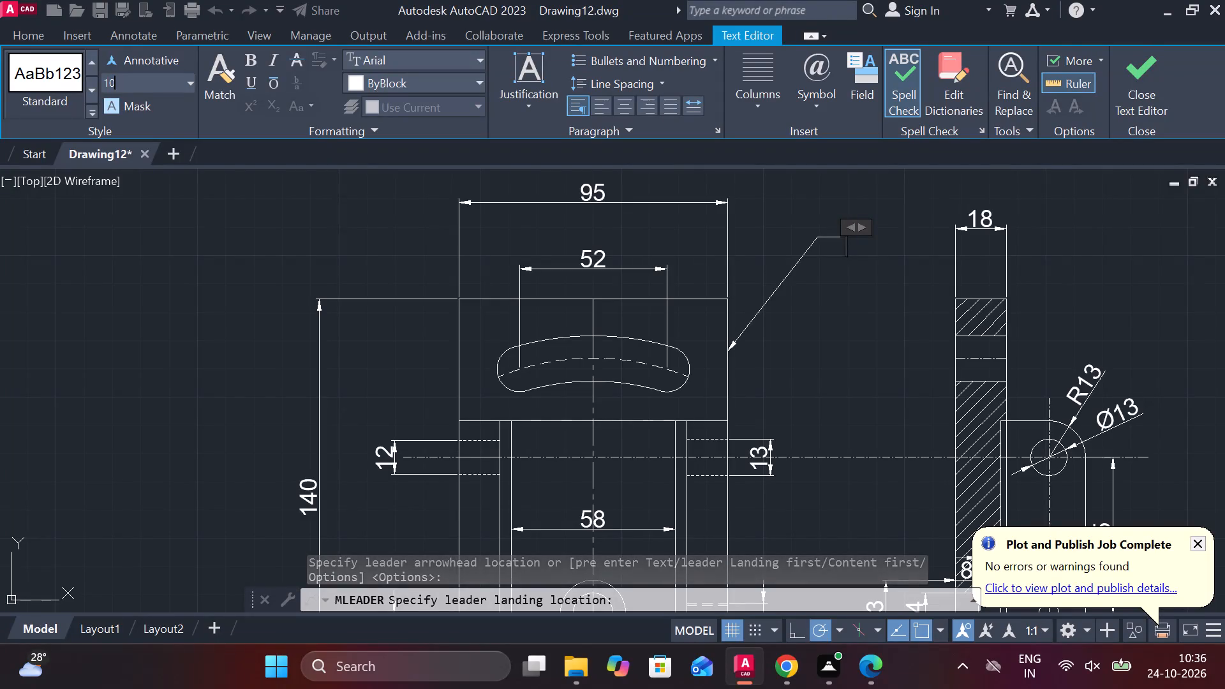
key(Return)
key(1)
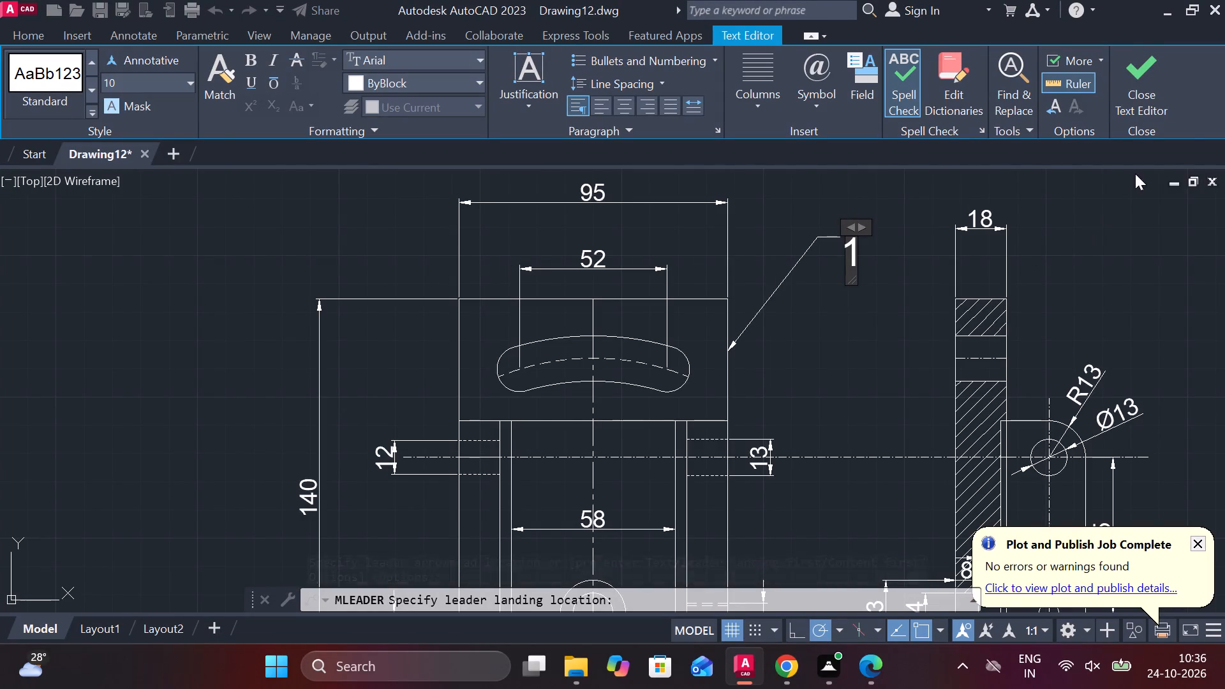
click(1173, 99)
click(1159, 93)
Add a multileader from the top right corner of the lower part's front view with the label 2 at text height 10.
scroll(1077, 187, down, 2)
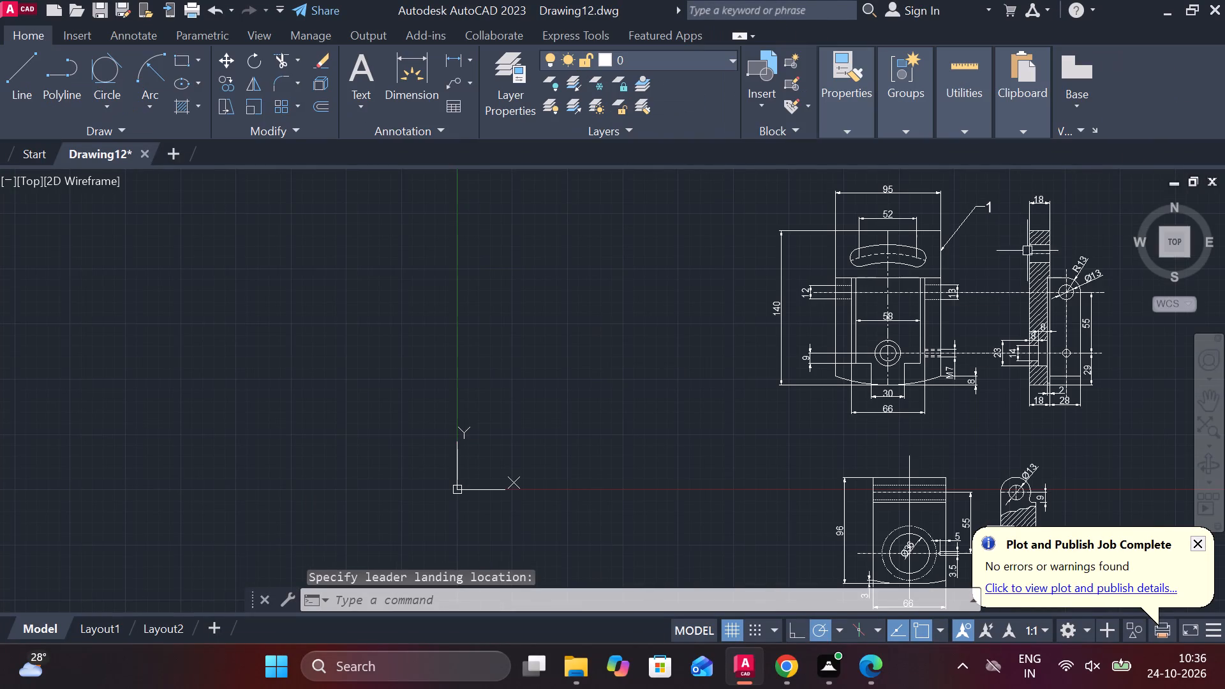
middle_drag(997, 278, 818, 148)
click(445, 81)
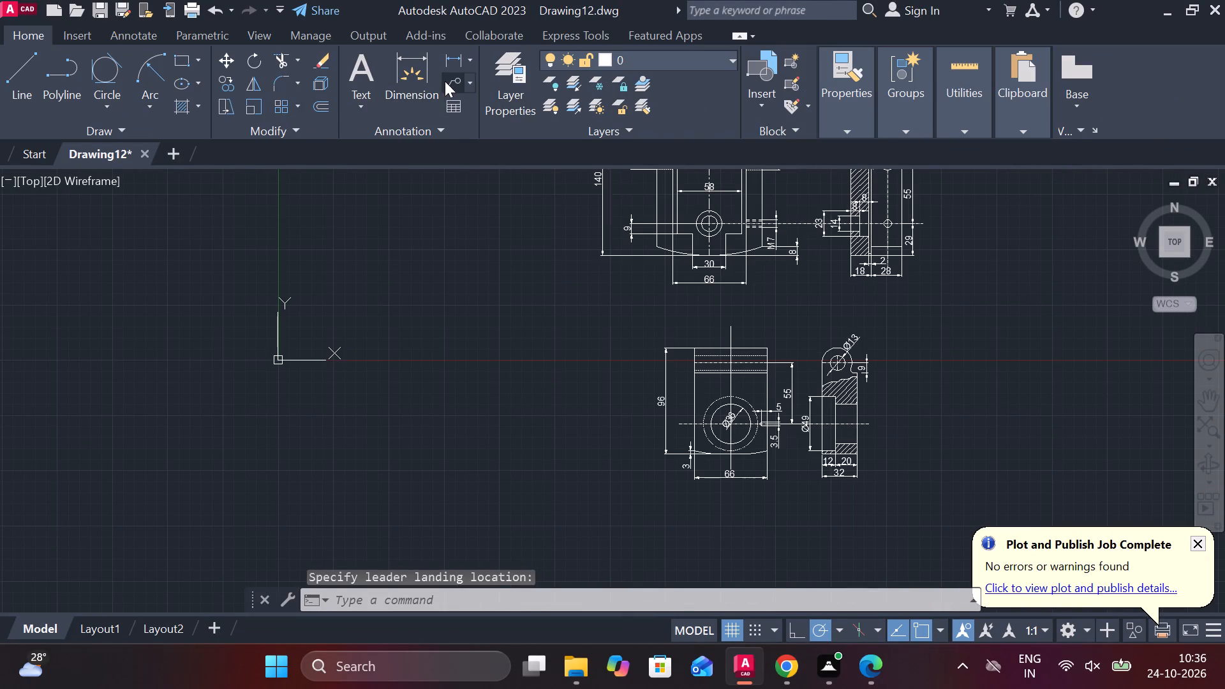
scroll(697, 303, up, 1)
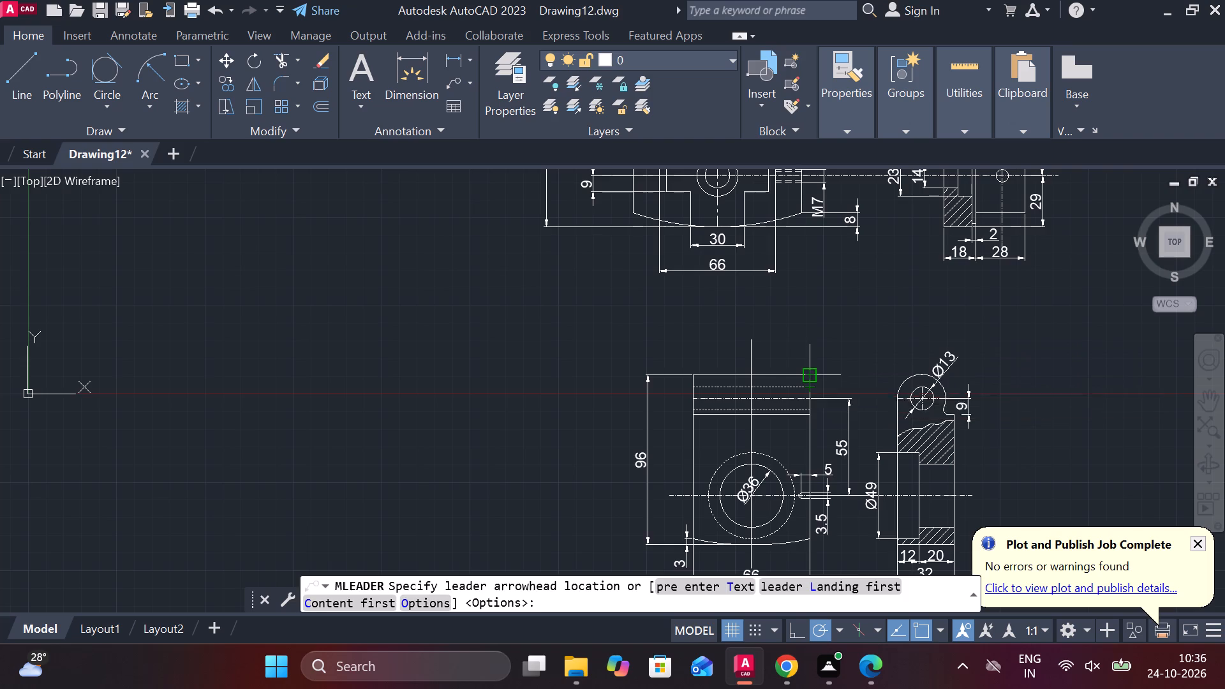
click(806, 380)
click(866, 322)
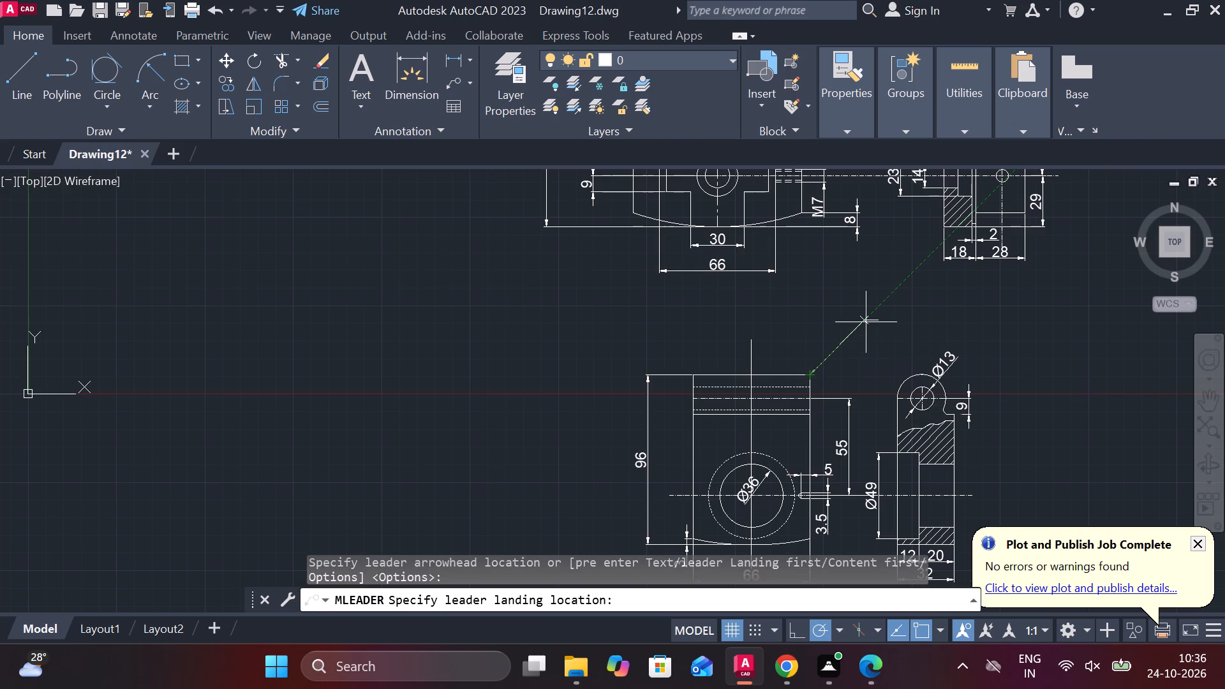
click(127, 76)
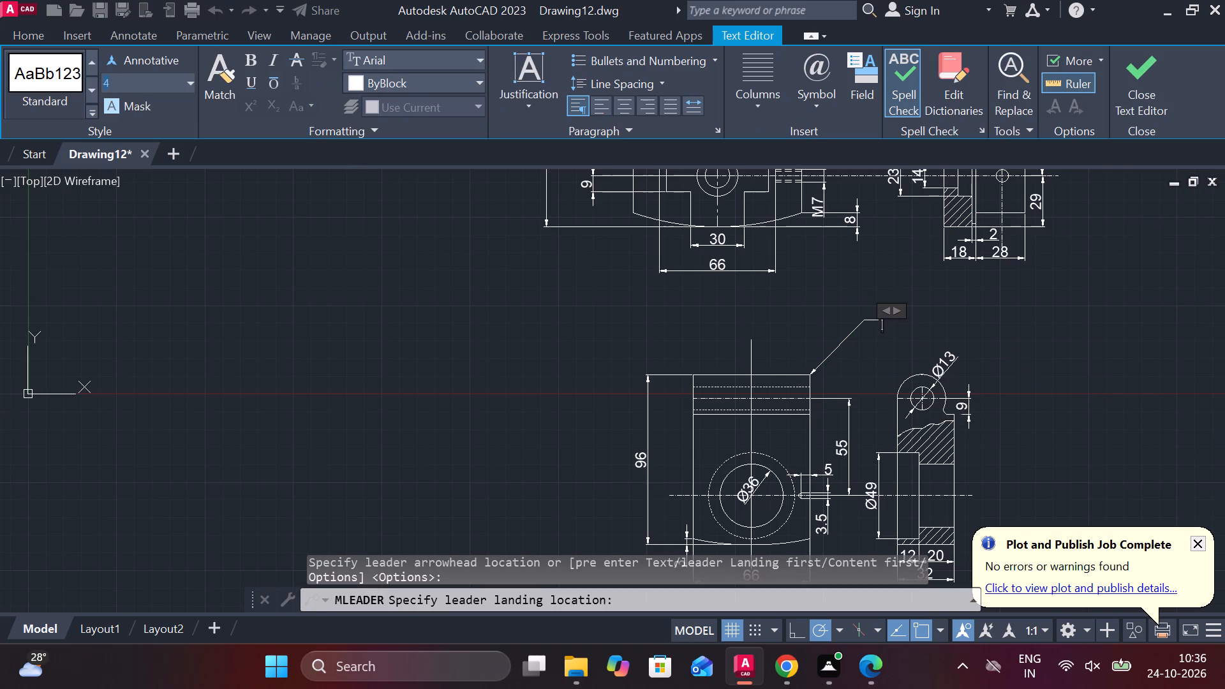
text(10)
key(Return)
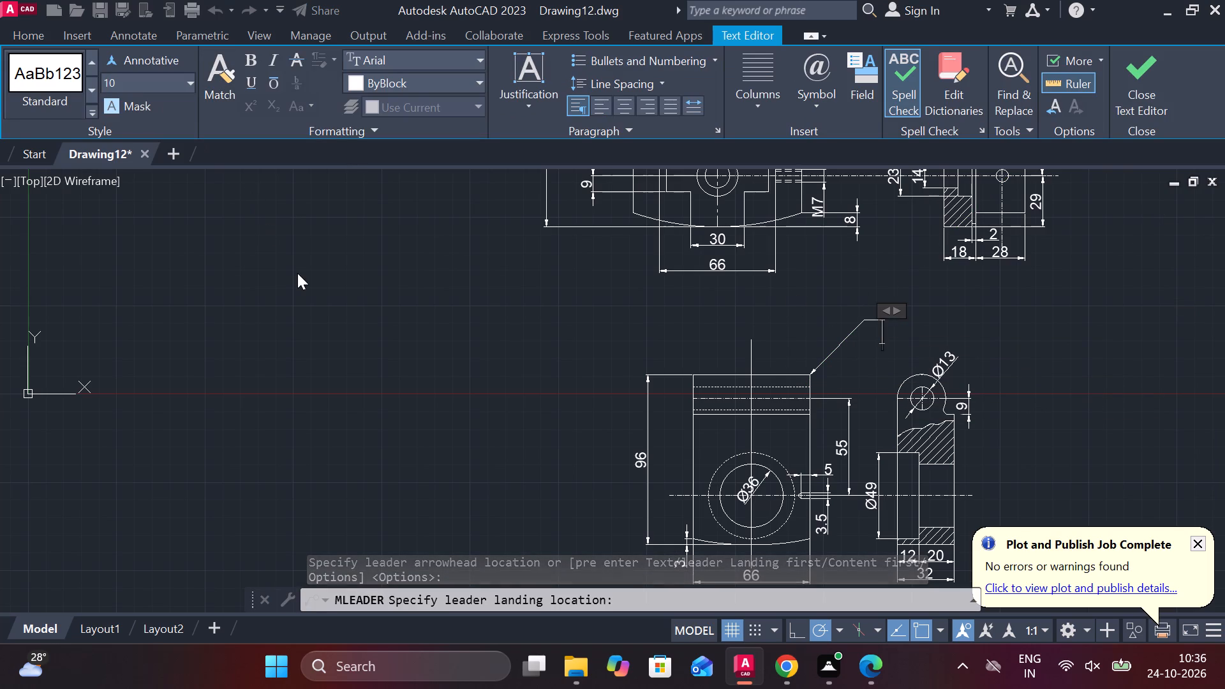
key(2)
click(1129, 89)
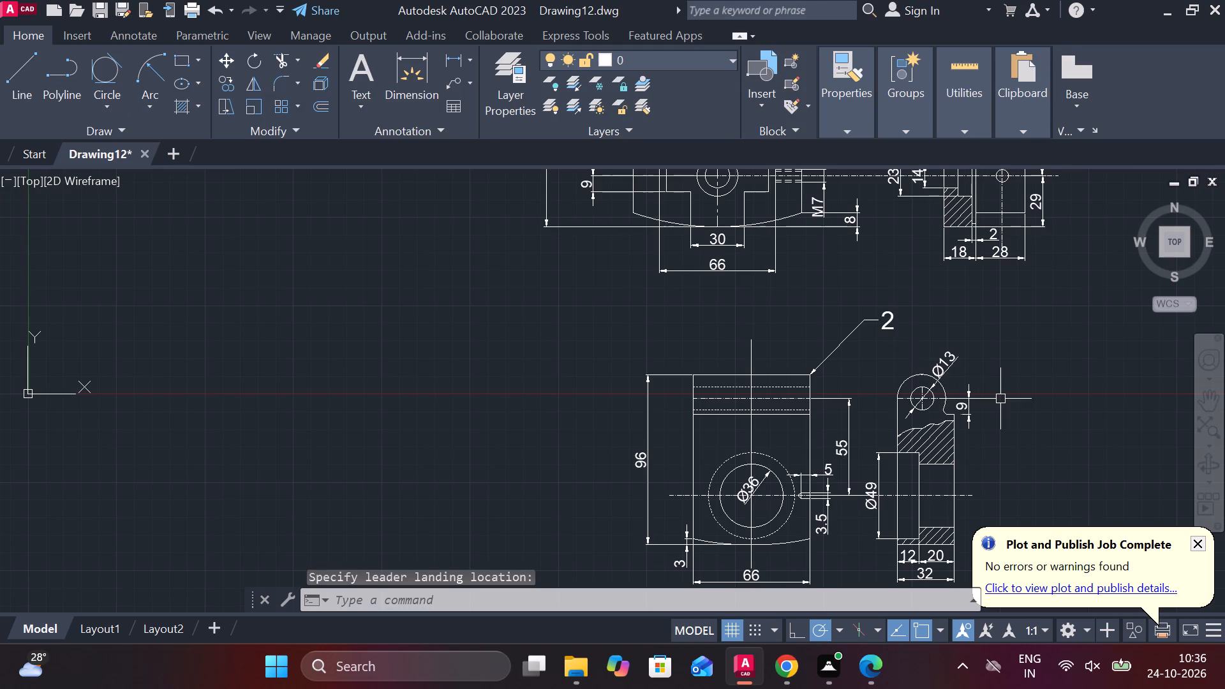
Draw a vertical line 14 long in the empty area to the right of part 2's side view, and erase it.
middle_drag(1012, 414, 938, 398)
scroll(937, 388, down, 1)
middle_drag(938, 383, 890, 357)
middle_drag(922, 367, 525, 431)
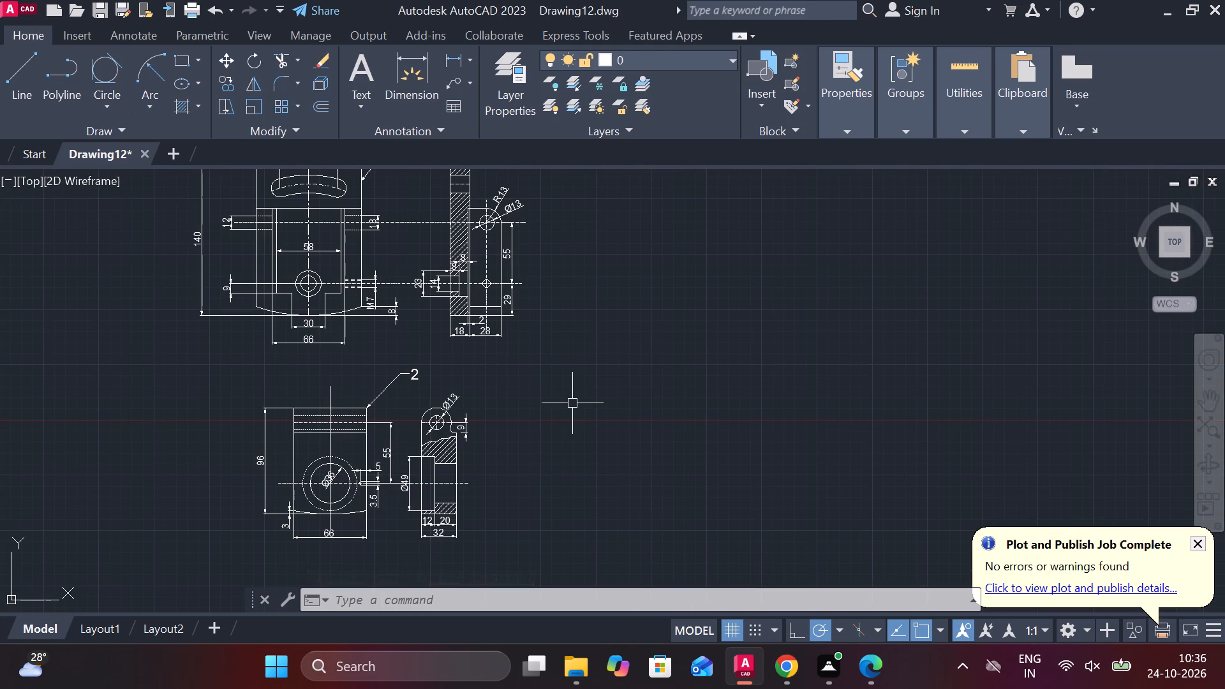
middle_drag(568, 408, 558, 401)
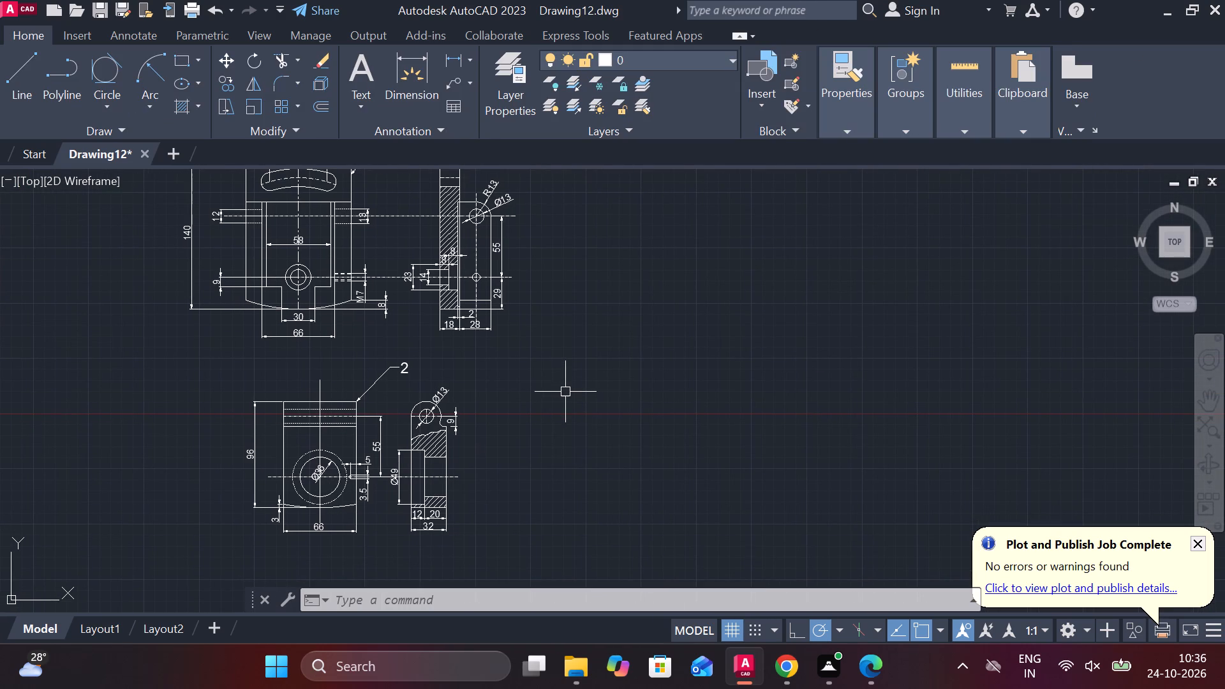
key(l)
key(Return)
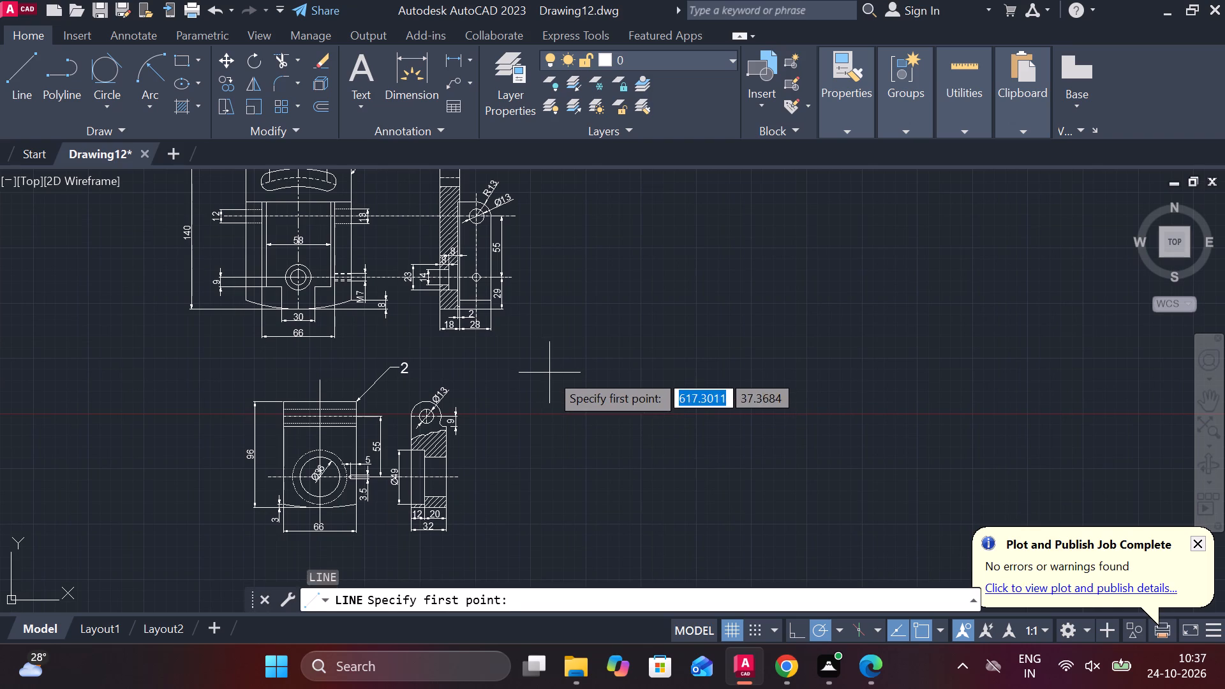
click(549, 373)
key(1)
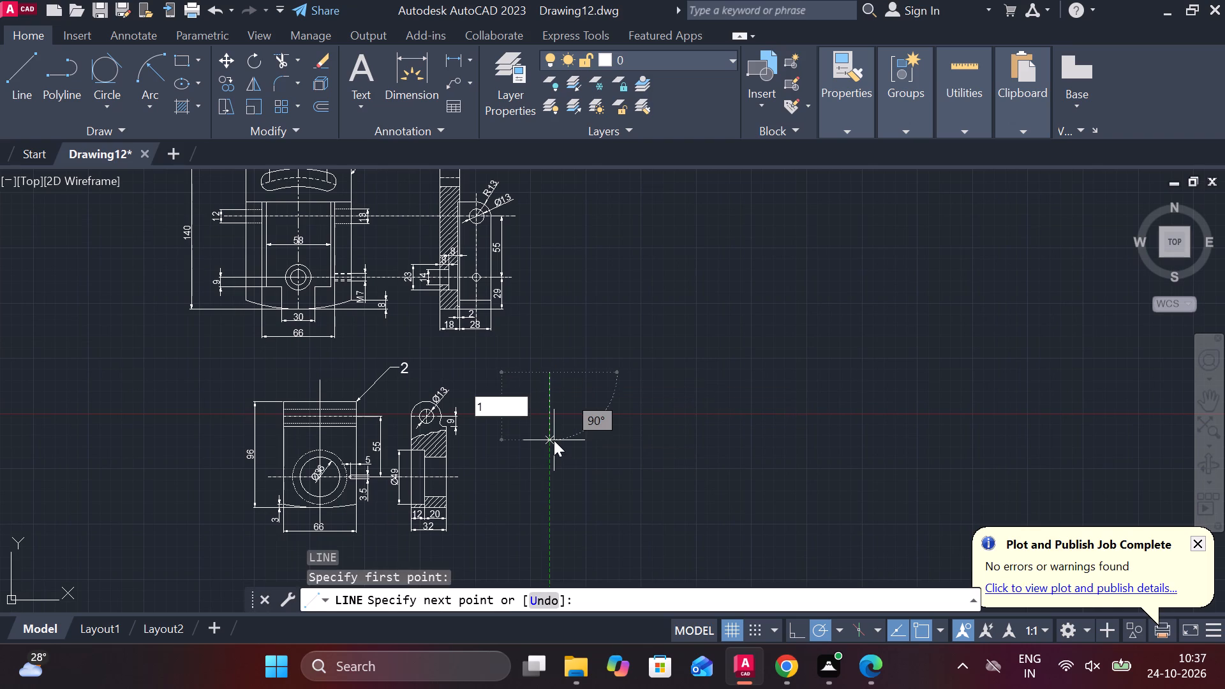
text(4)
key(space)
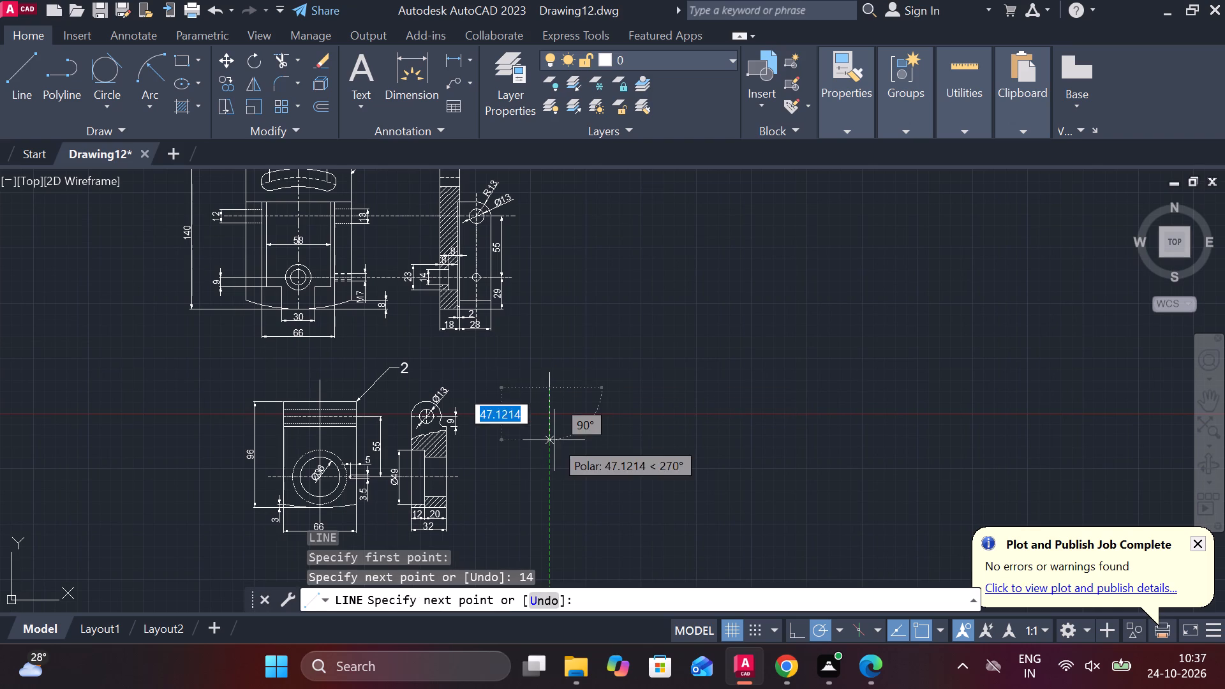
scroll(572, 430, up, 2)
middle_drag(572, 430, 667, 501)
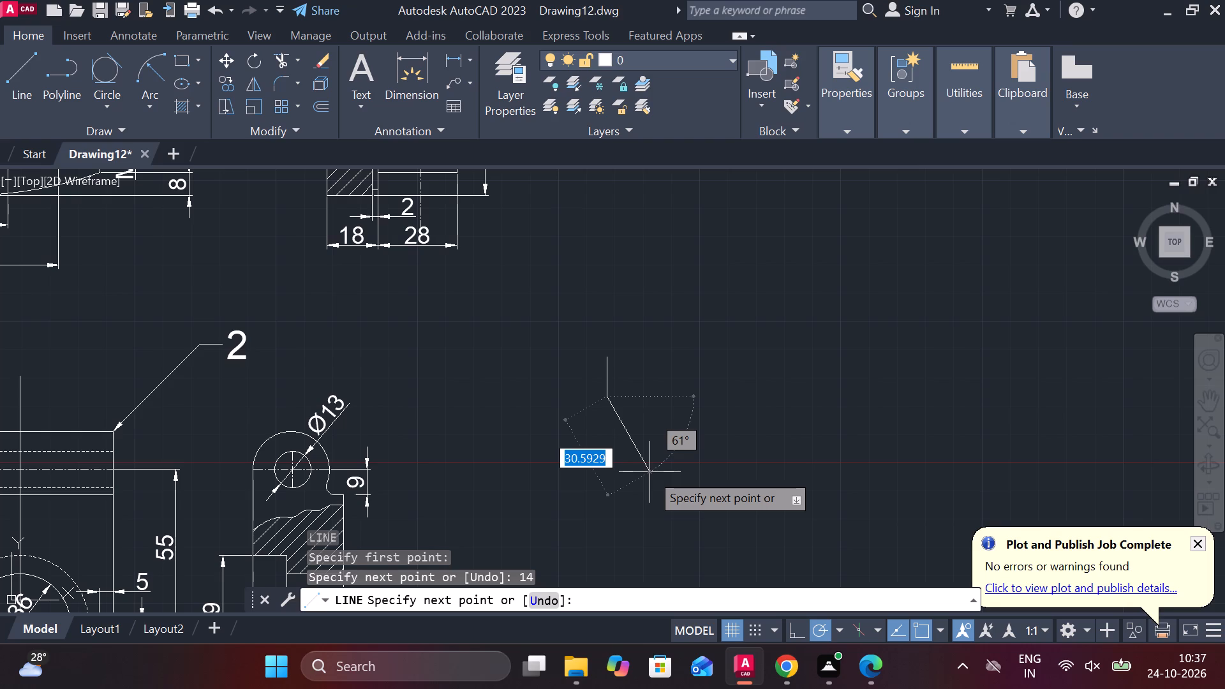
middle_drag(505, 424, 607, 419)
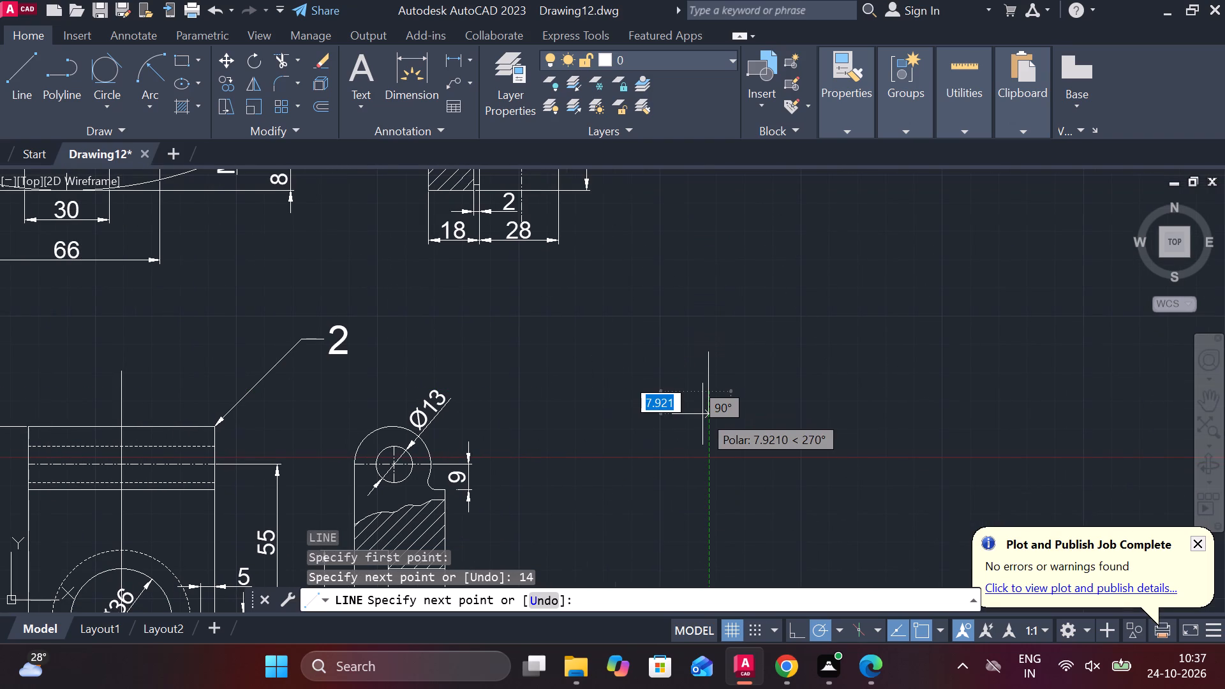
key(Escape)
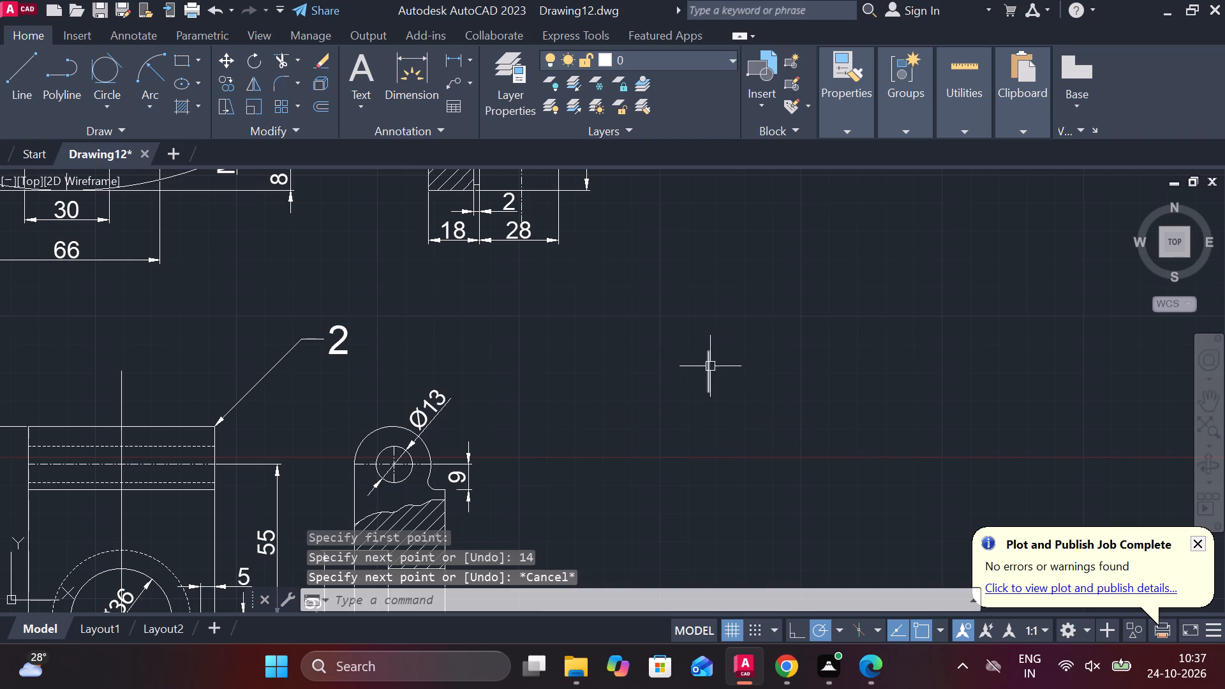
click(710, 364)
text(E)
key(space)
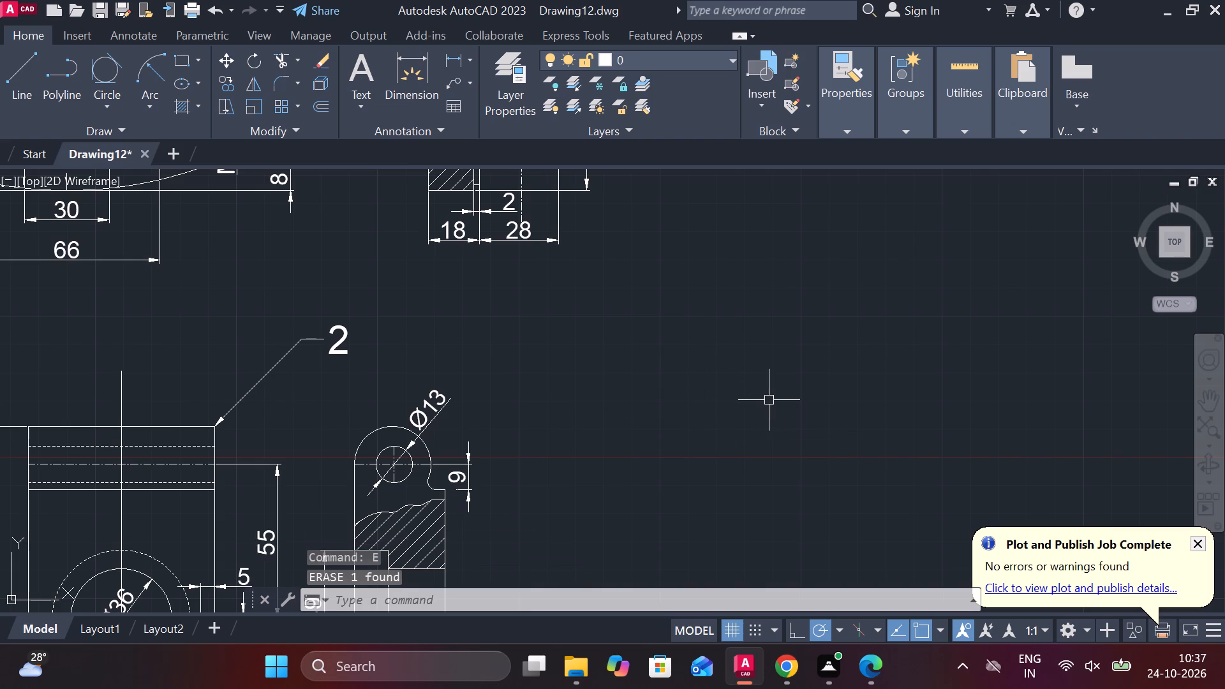
Draw a vertical line 12 long to the right of part 2's side view as the third part's left end.
key(l)
key(Return)
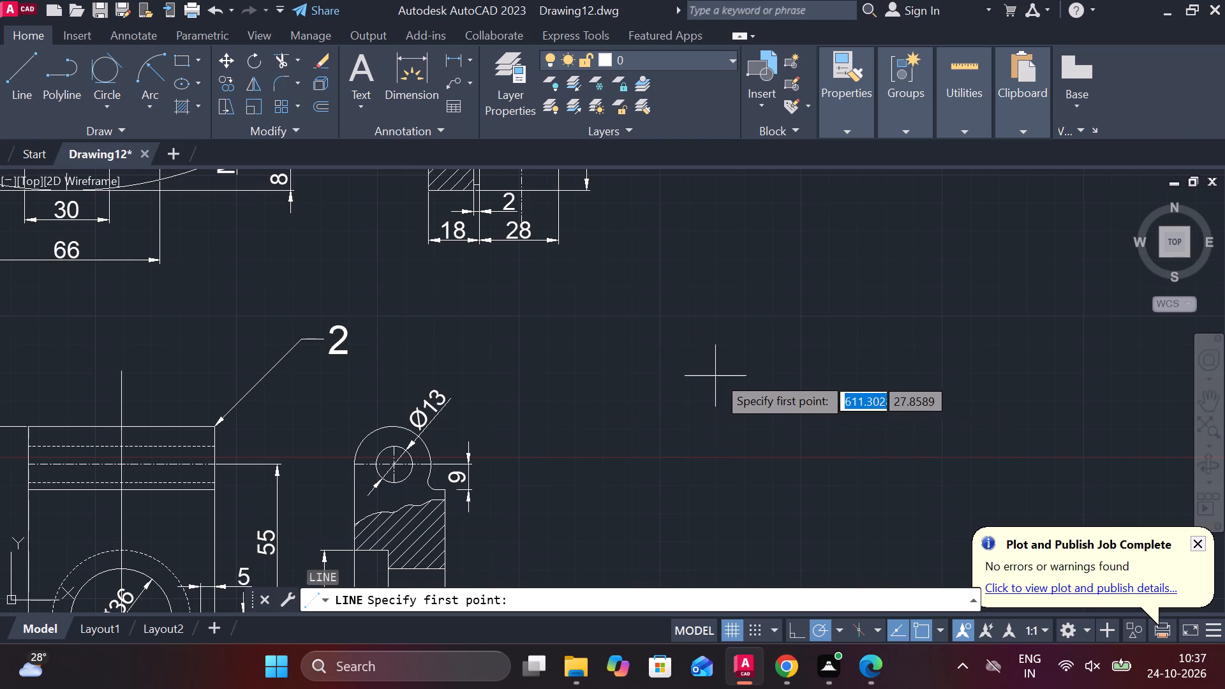
click(681, 357)
text(12)
key(space)
key(Escape)
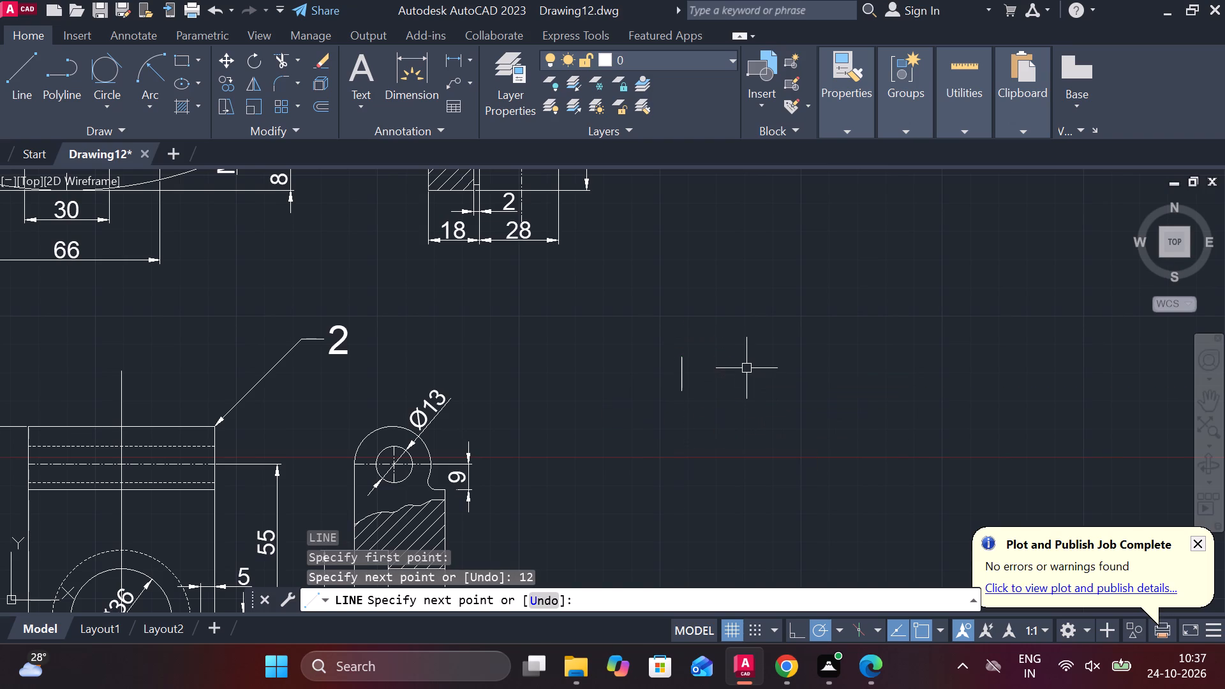
Draw the third part's top edge 95 long, its right end 13 long, and a bottom edge closing to the left end.
key(space)
click(690, 351)
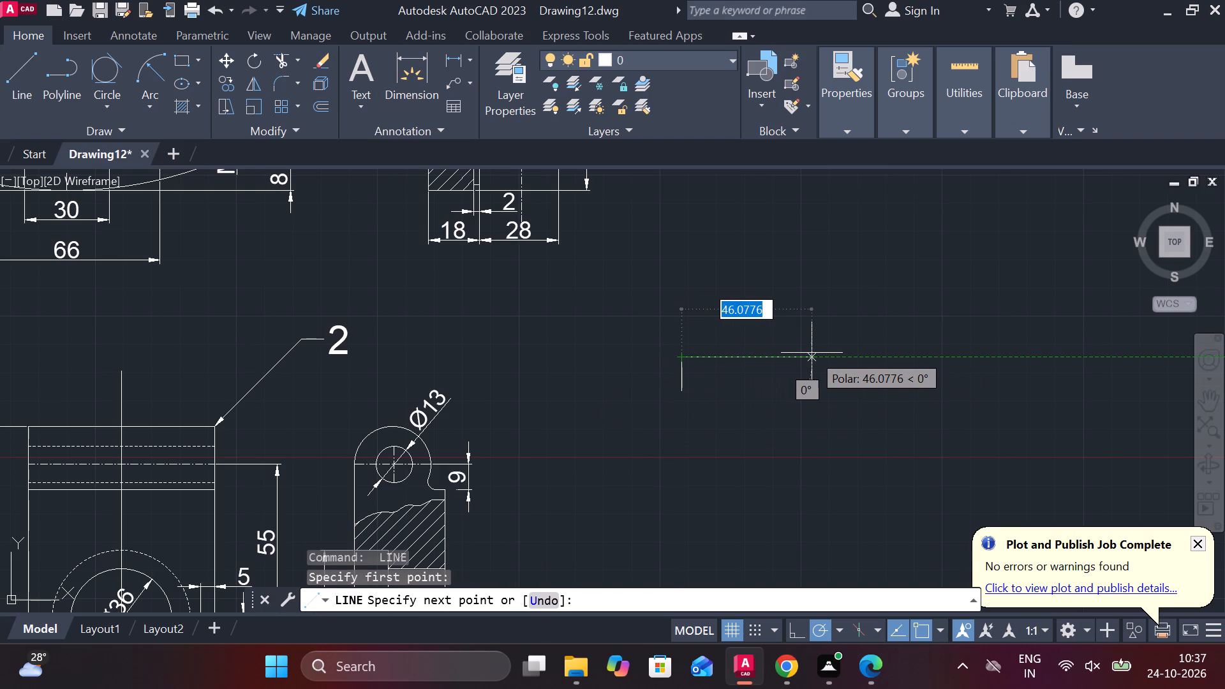
key(9)
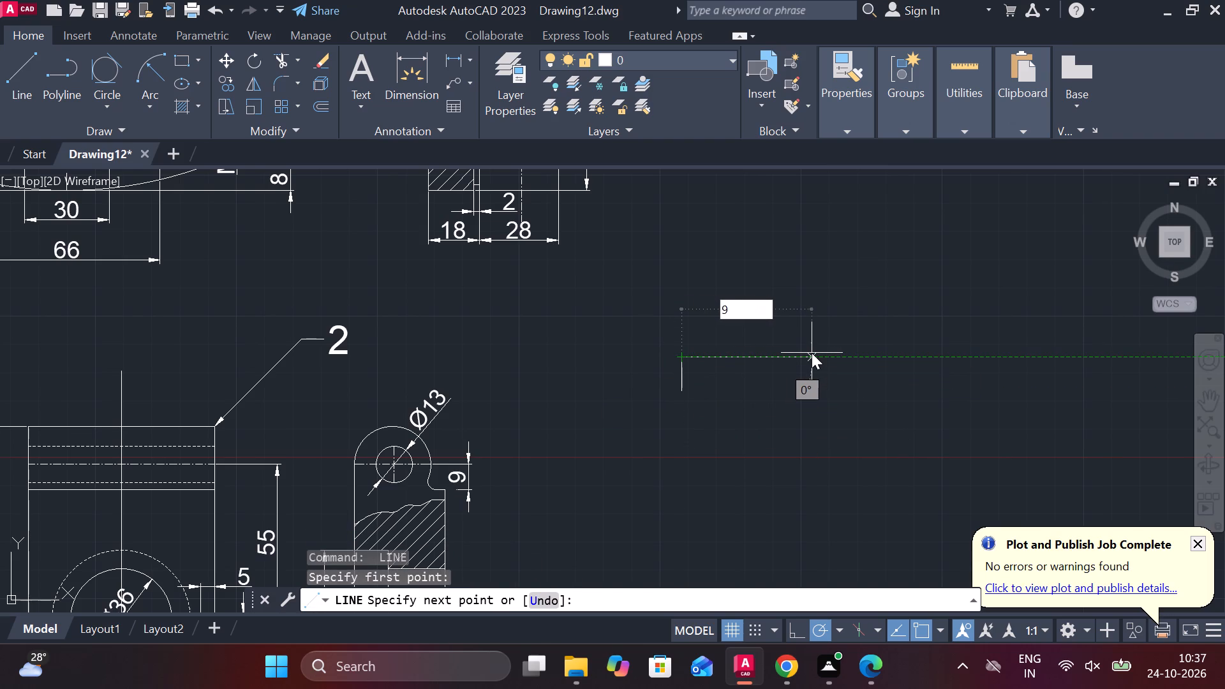
text(5)
key(space)
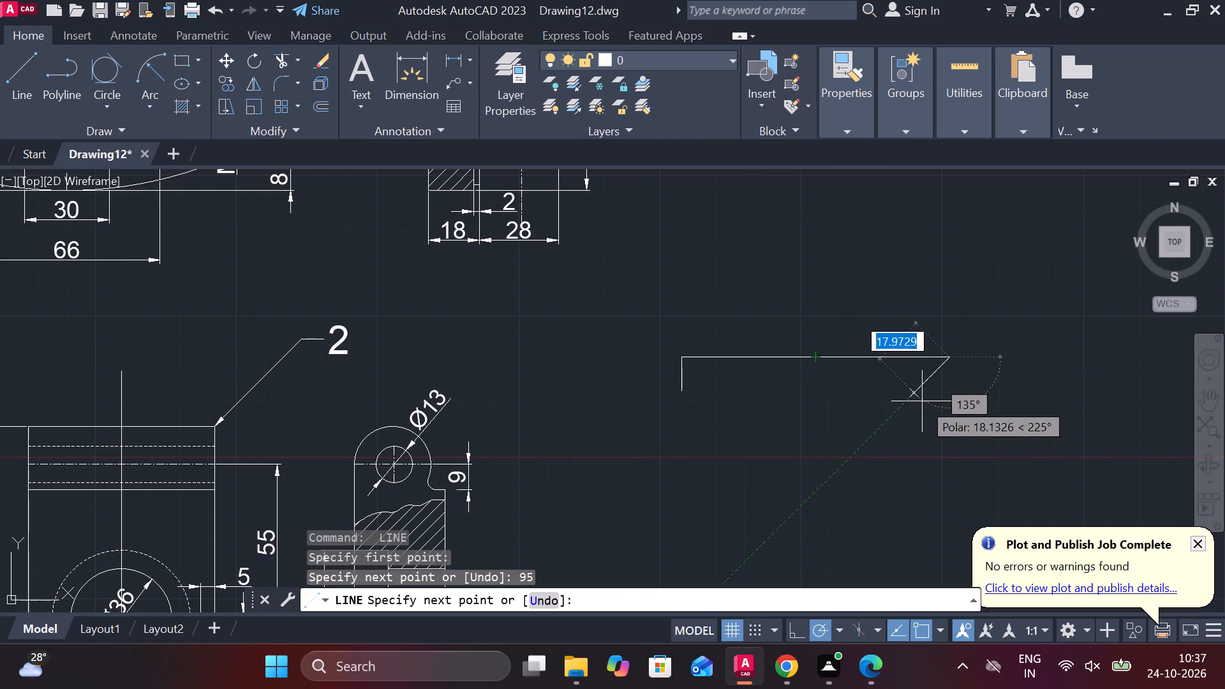
text(13)
key(space)
scroll(680, 396, up, 2)
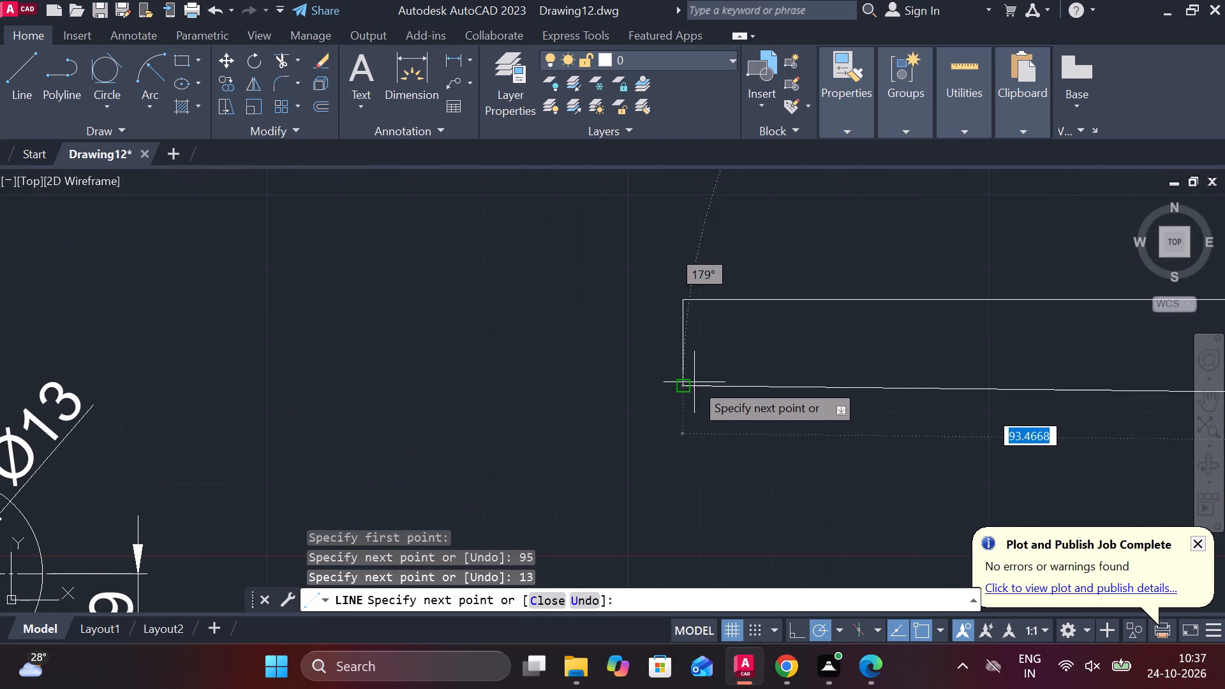
click(688, 382)
scroll(738, 392, down, 2)
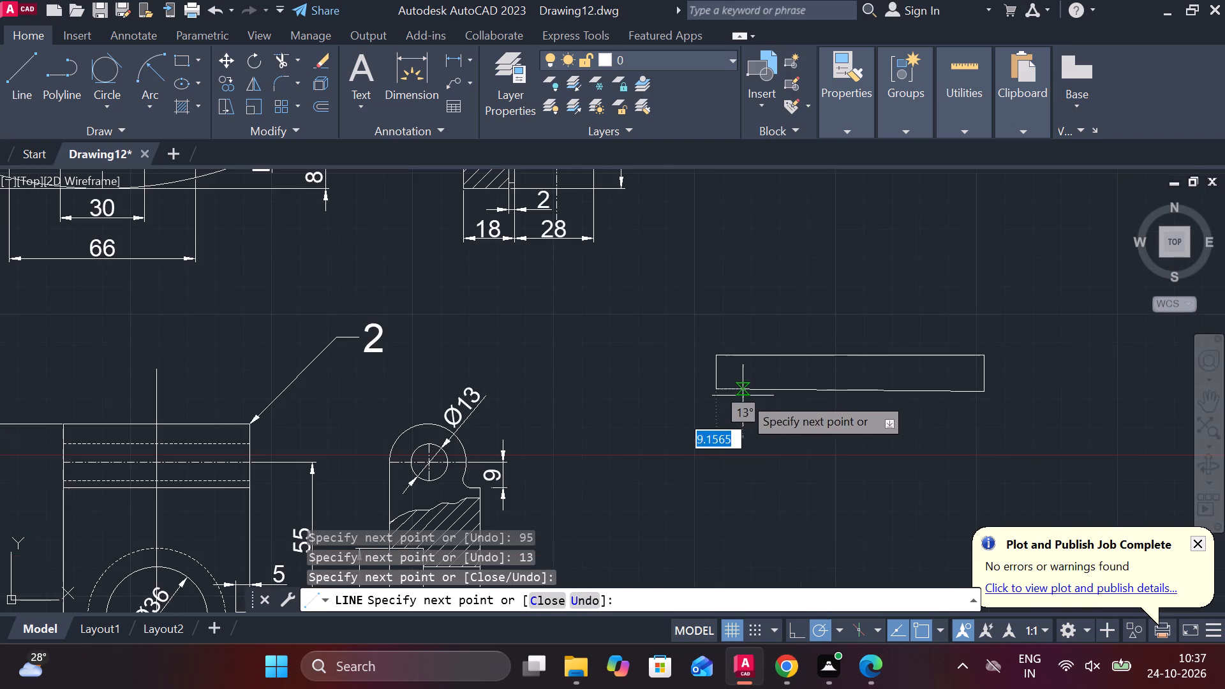
middle_drag(743, 396, 659, 401)
key(Escape)
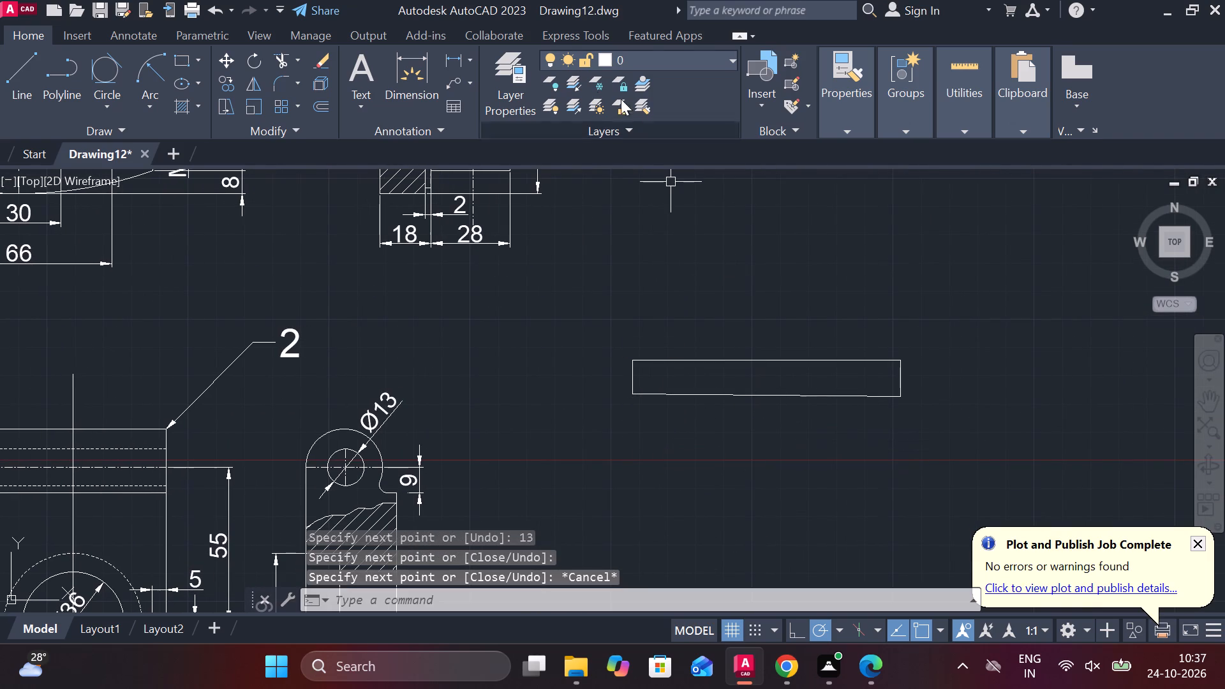
Add linear dimensions for the heights of the third part's right and left ends, each placed outside the outline.
click(461, 57)
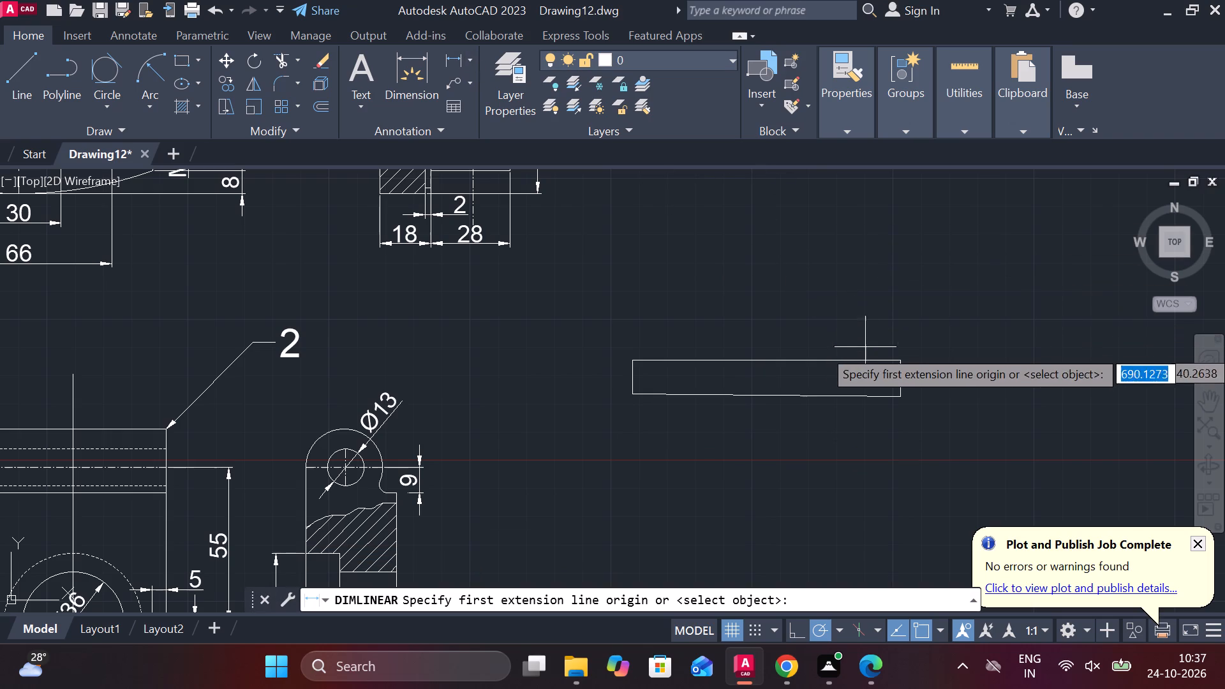
click(900, 357)
click(898, 398)
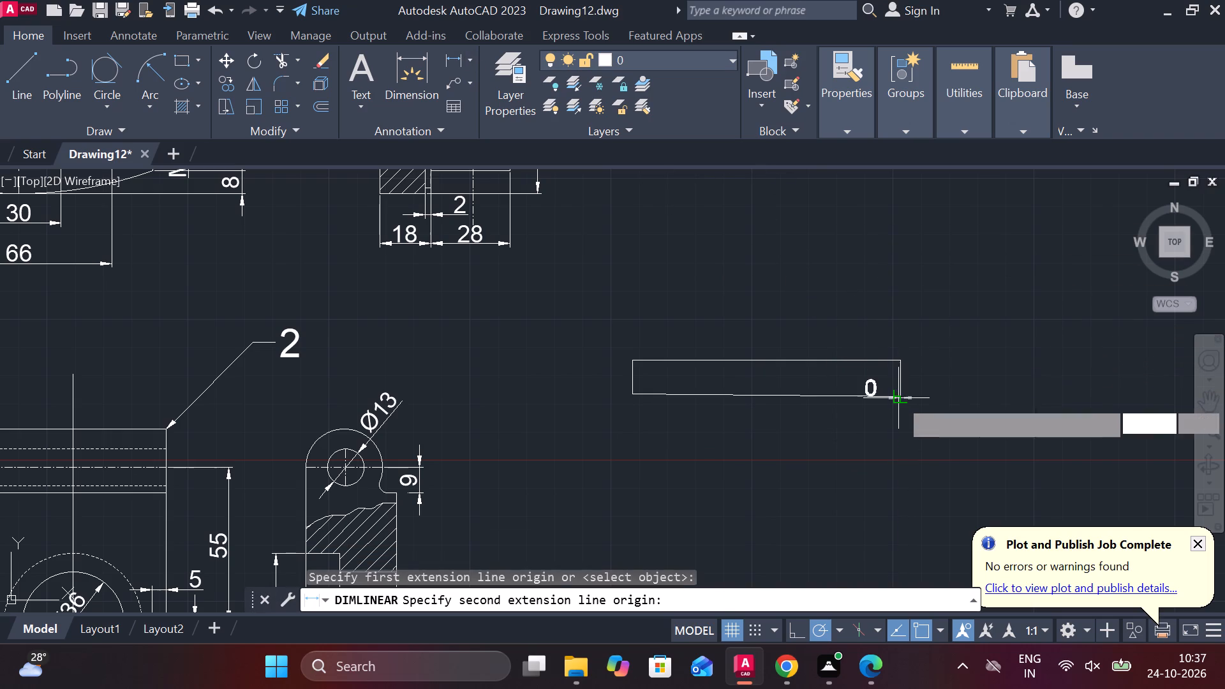
click(935, 387)
key(space)
click(629, 353)
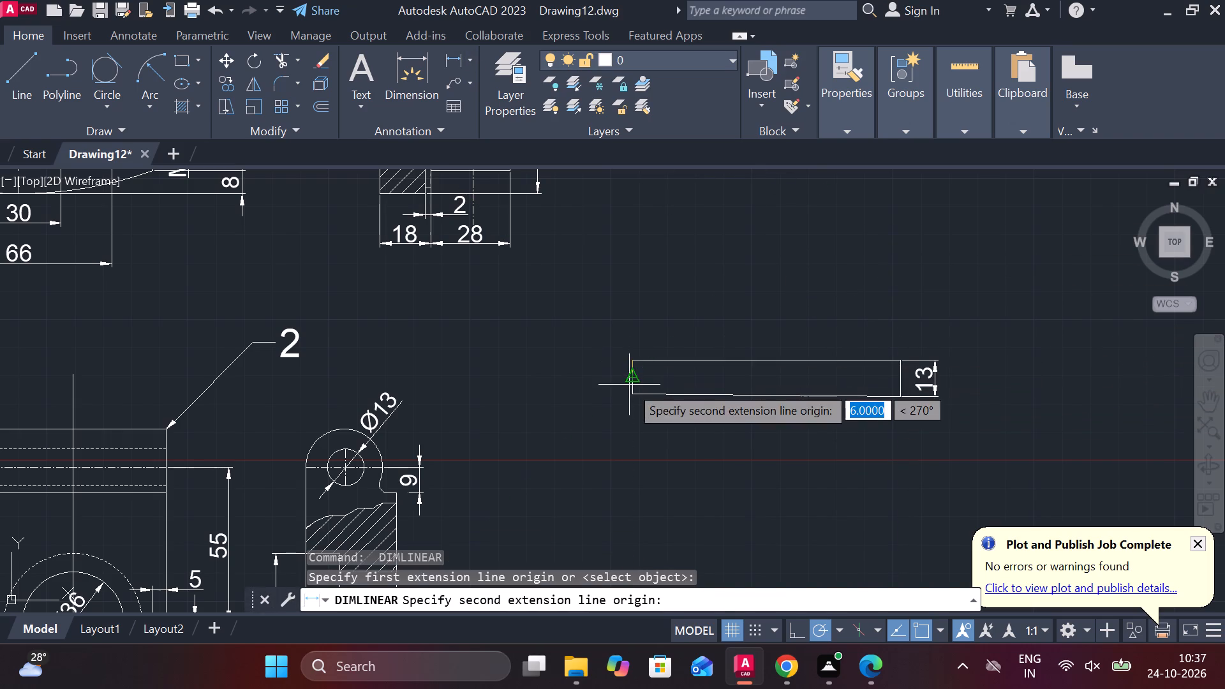
click(629, 399)
click(596, 387)
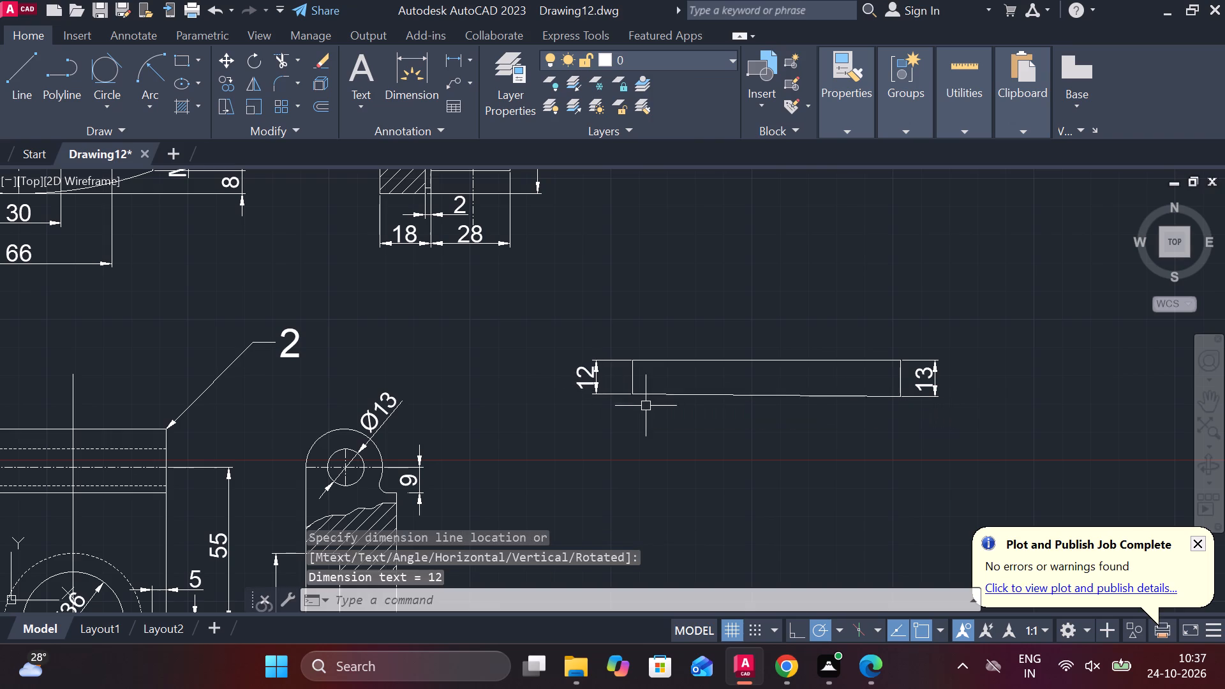
Dimension the third part's overall length below its bottom edge.
middle_drag(646, 406, 616, 390)
key(space)
click(600, 384)
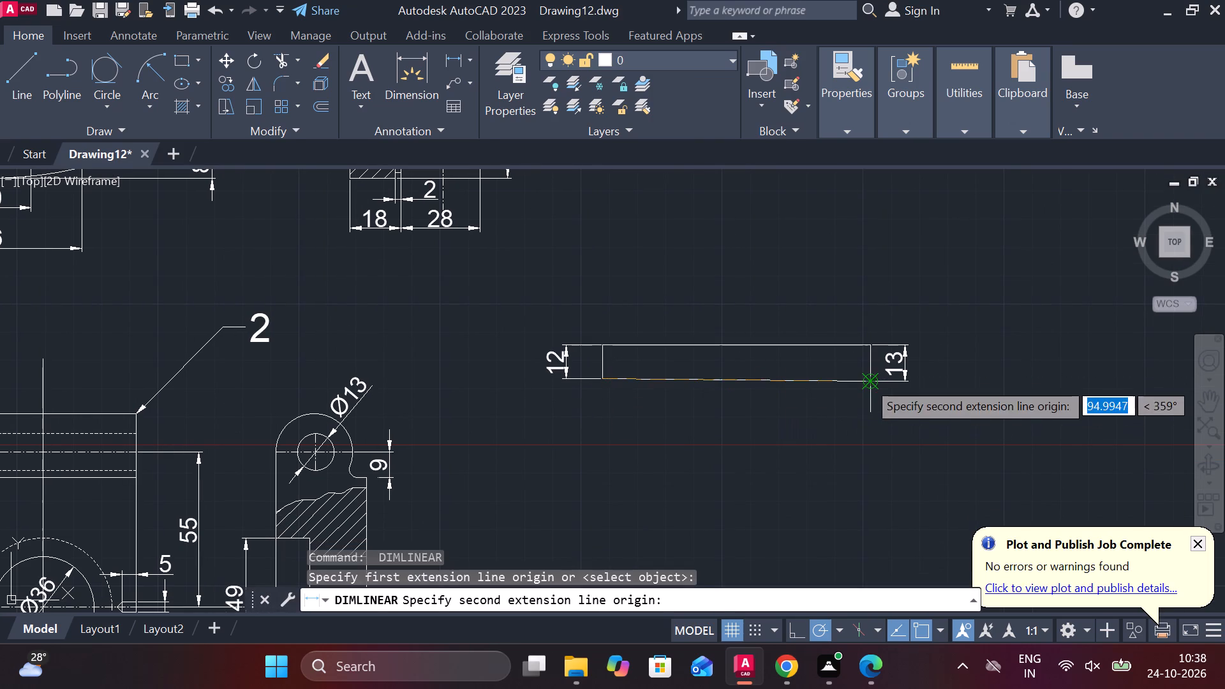
click(866, 380)
click(756, 420)
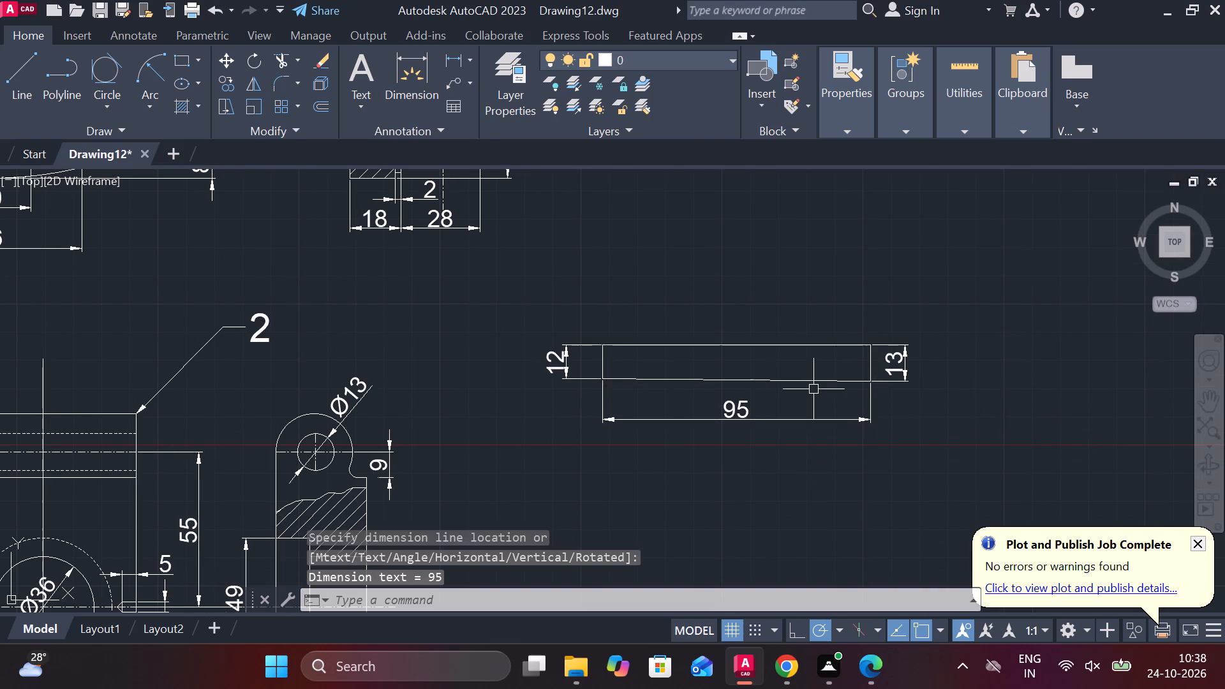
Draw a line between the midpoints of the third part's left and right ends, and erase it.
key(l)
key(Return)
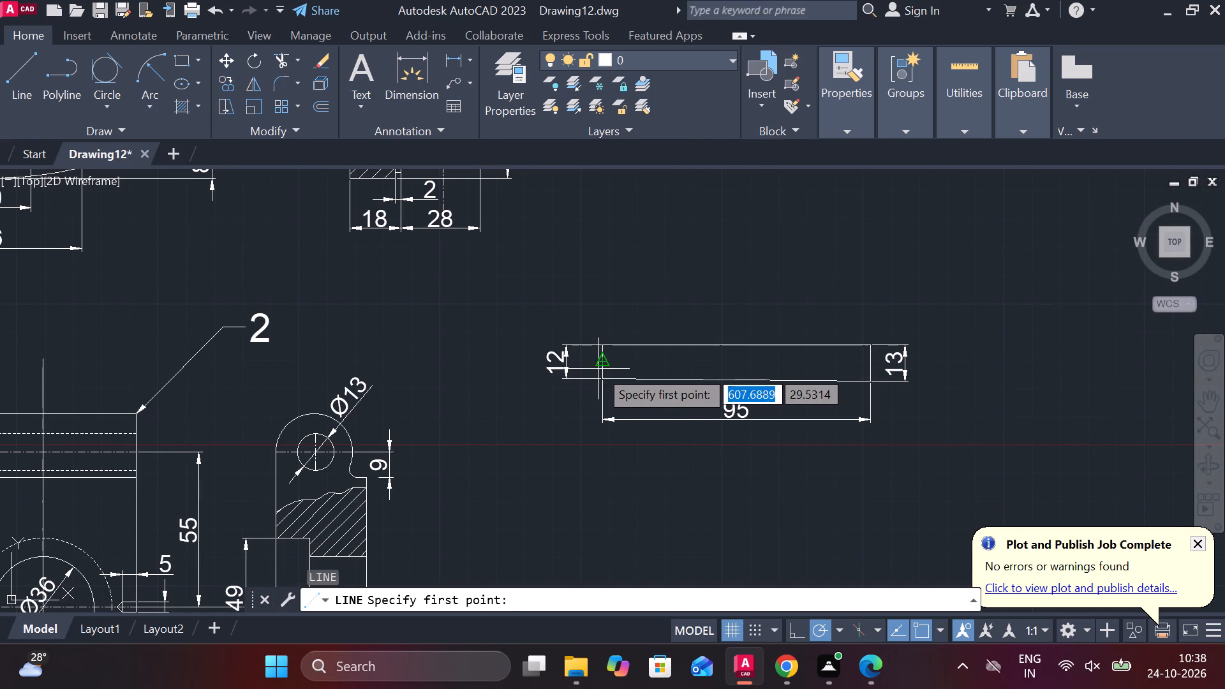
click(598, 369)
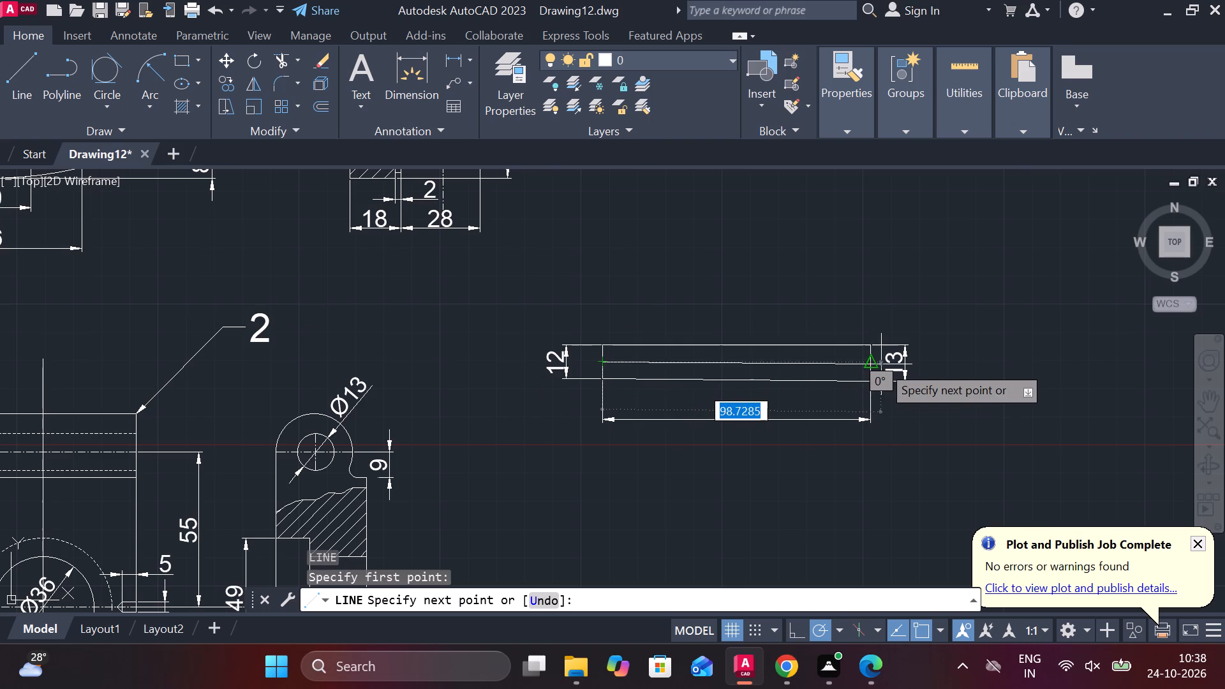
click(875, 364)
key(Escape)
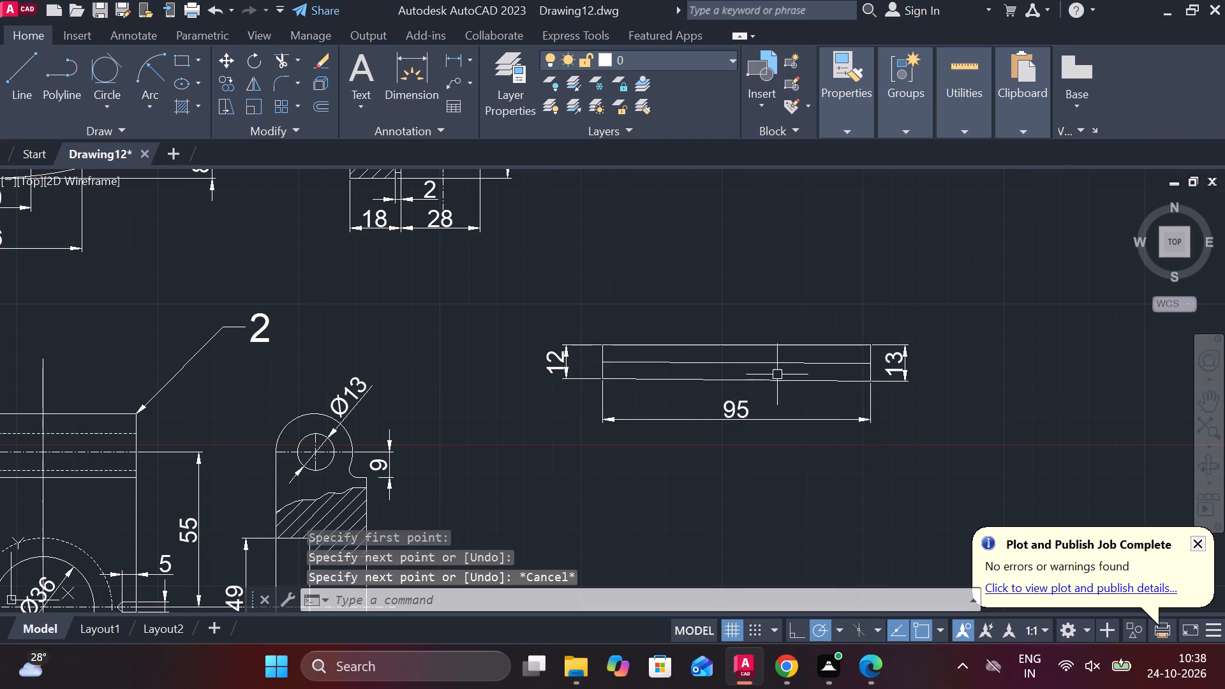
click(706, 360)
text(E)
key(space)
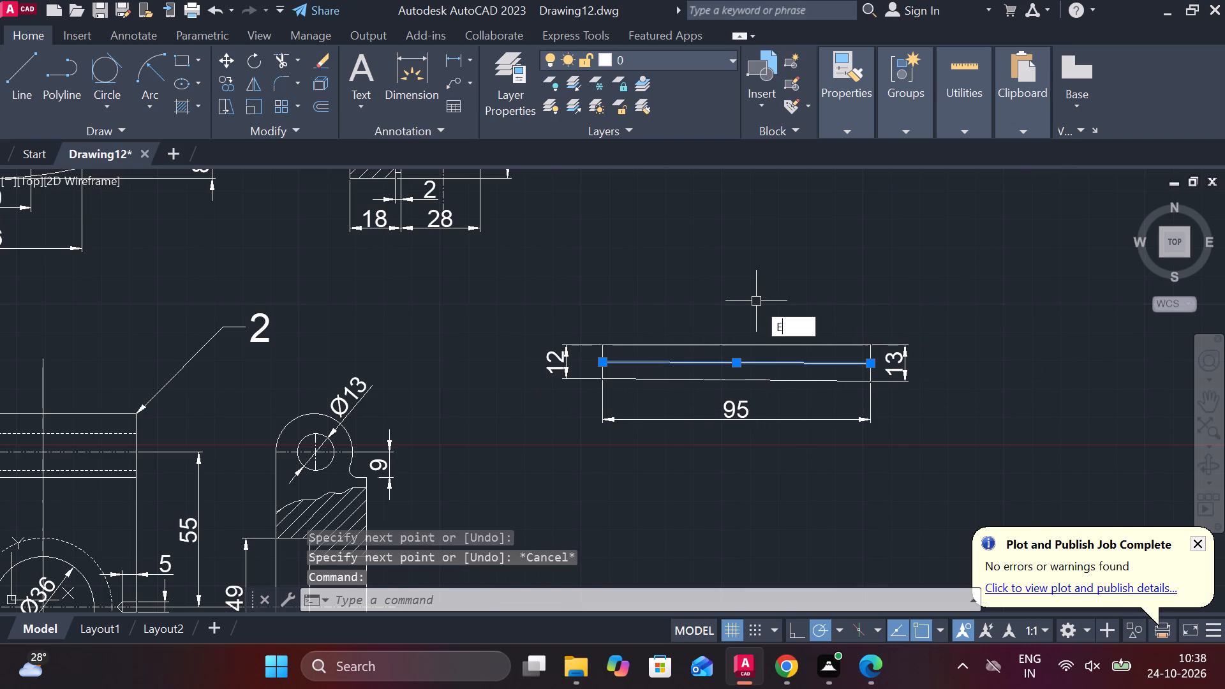
Draw a horizontal line from the left end's midpoint to the third part's right end and set its linetype to CENTER.
click(23, 72)
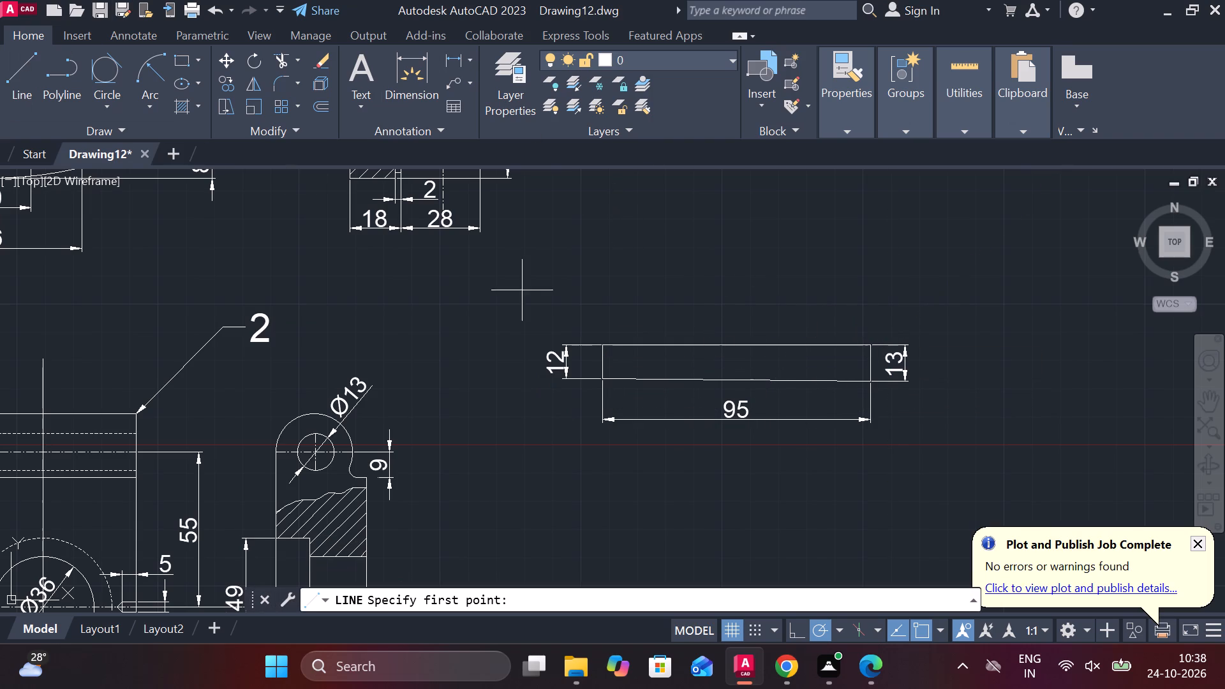
scroll(669, 394, up, 1)
click(564, 348)
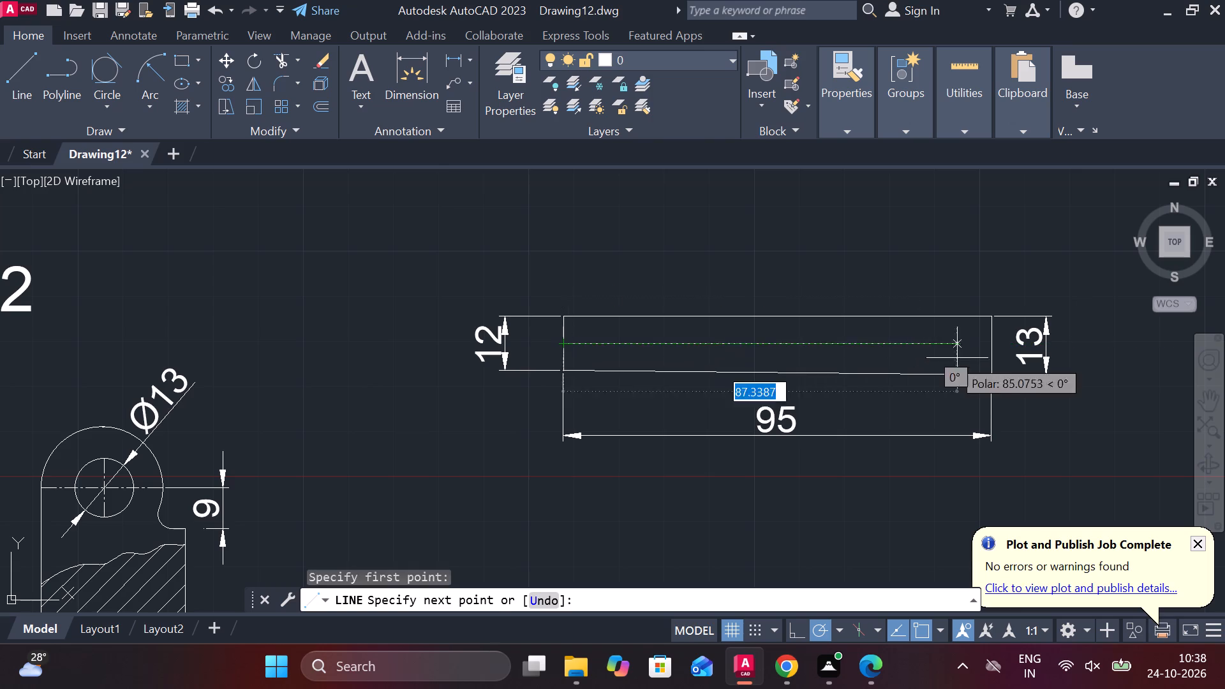
click(1007, 350)
key(Escape)
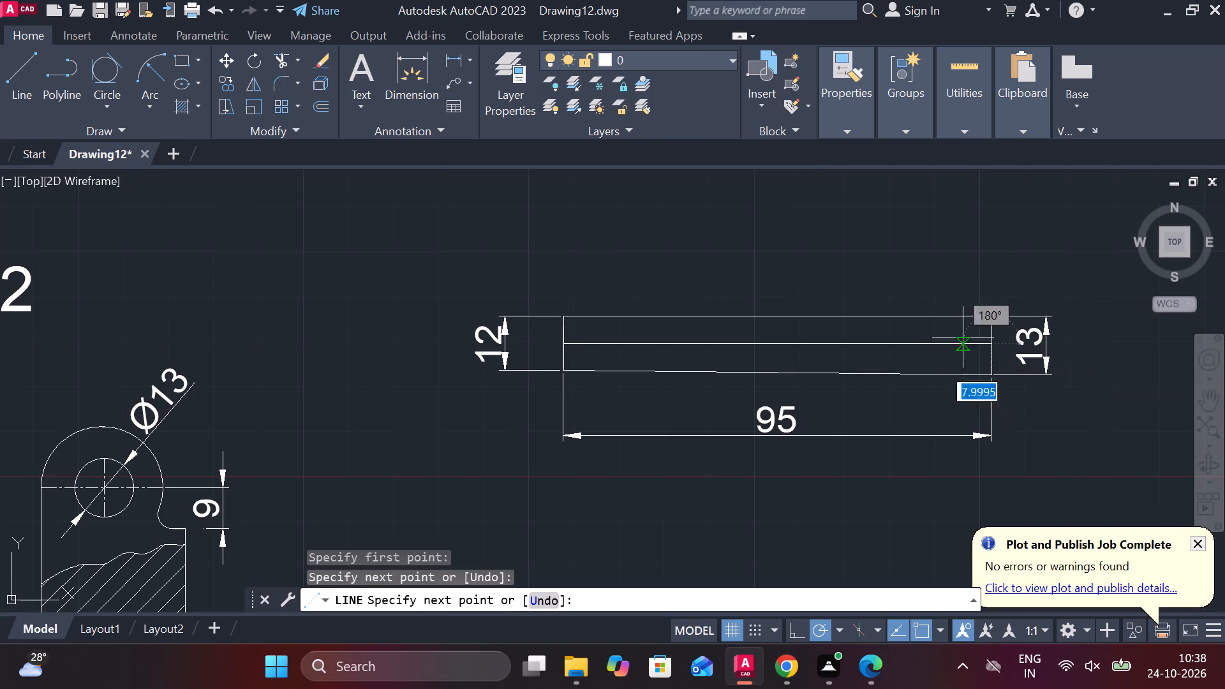
click(875, 344)
click(831, 128)
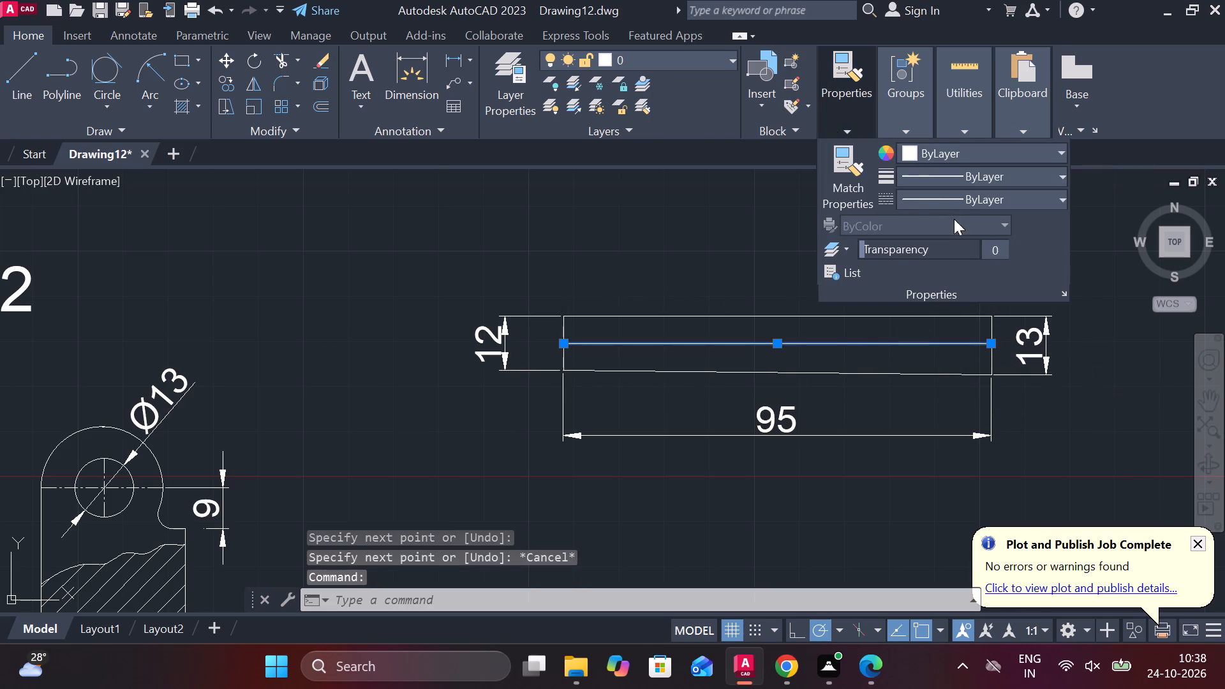
click(929, 195)
click(983, 265)
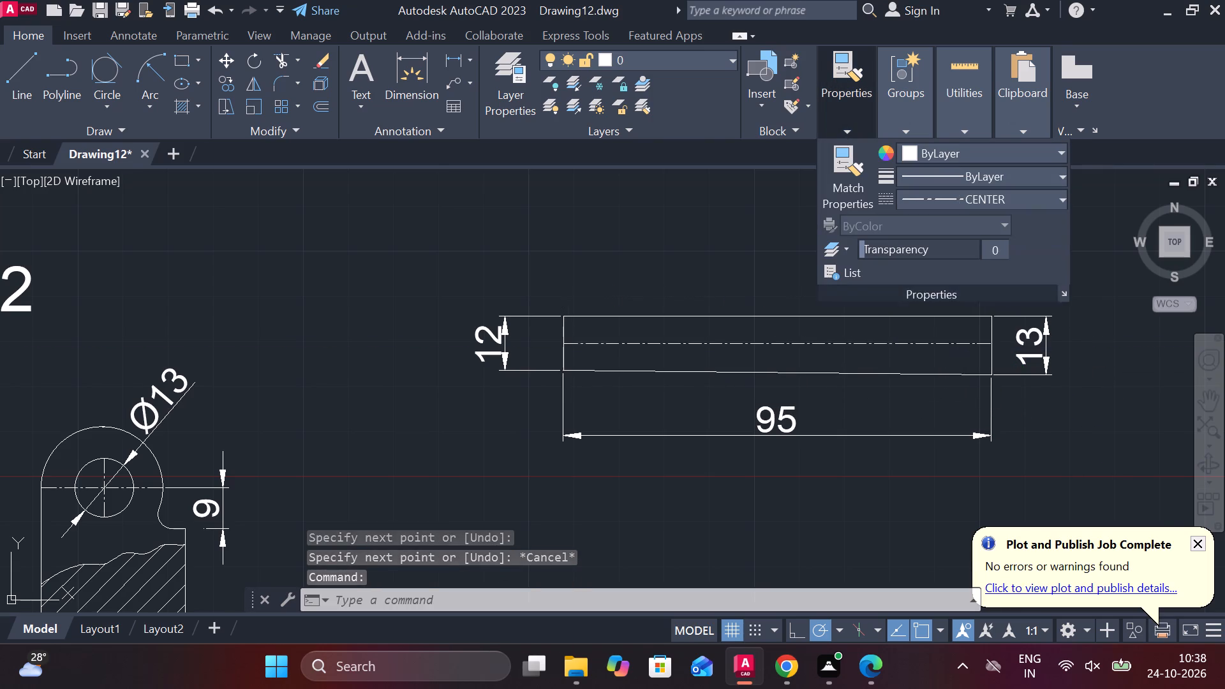
key(Escape)
Add a diameter symbol before the 12 and 13 end-height dimensions of the tapered part.
double_click(495, 348)
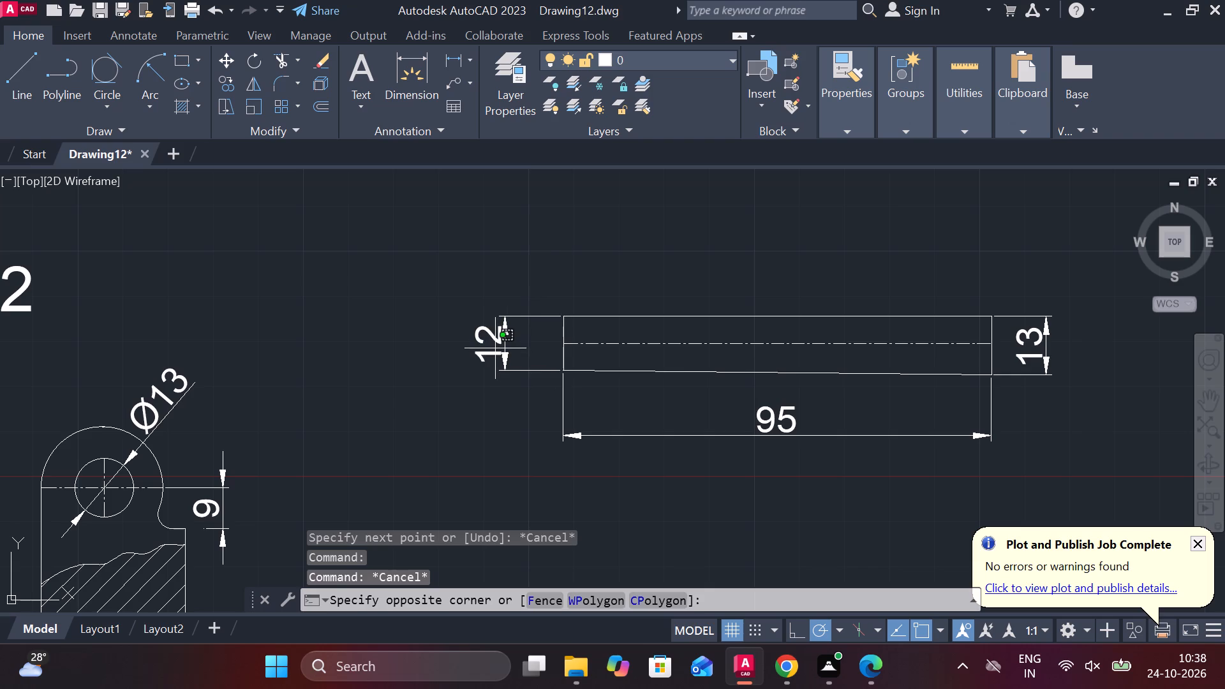
key(Escape)
double_click(493, 352)
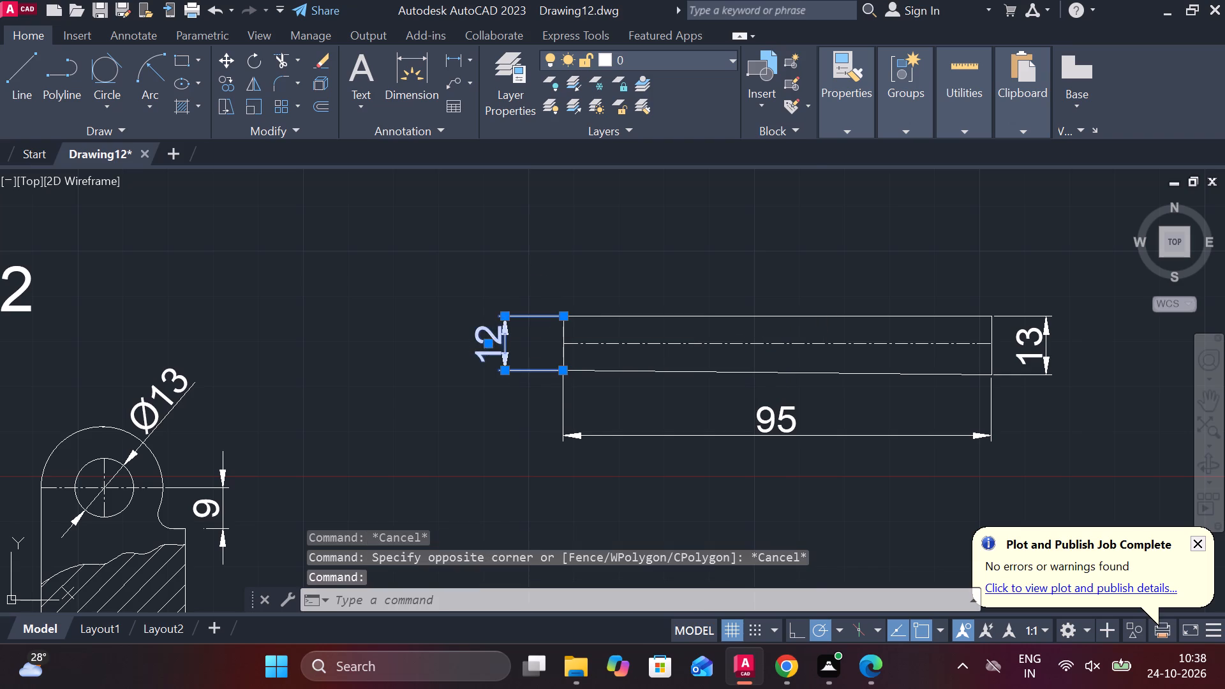
click(823, 107)
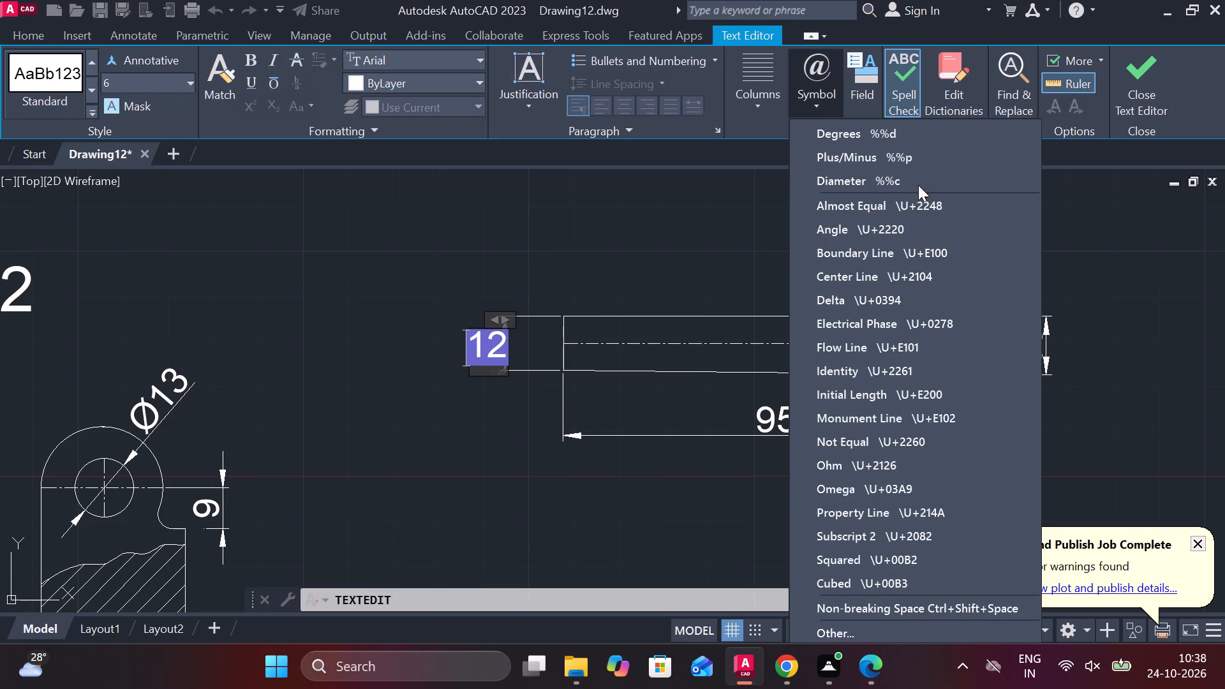
click(872, 193)
click(865, 188)
click(1141, 96)
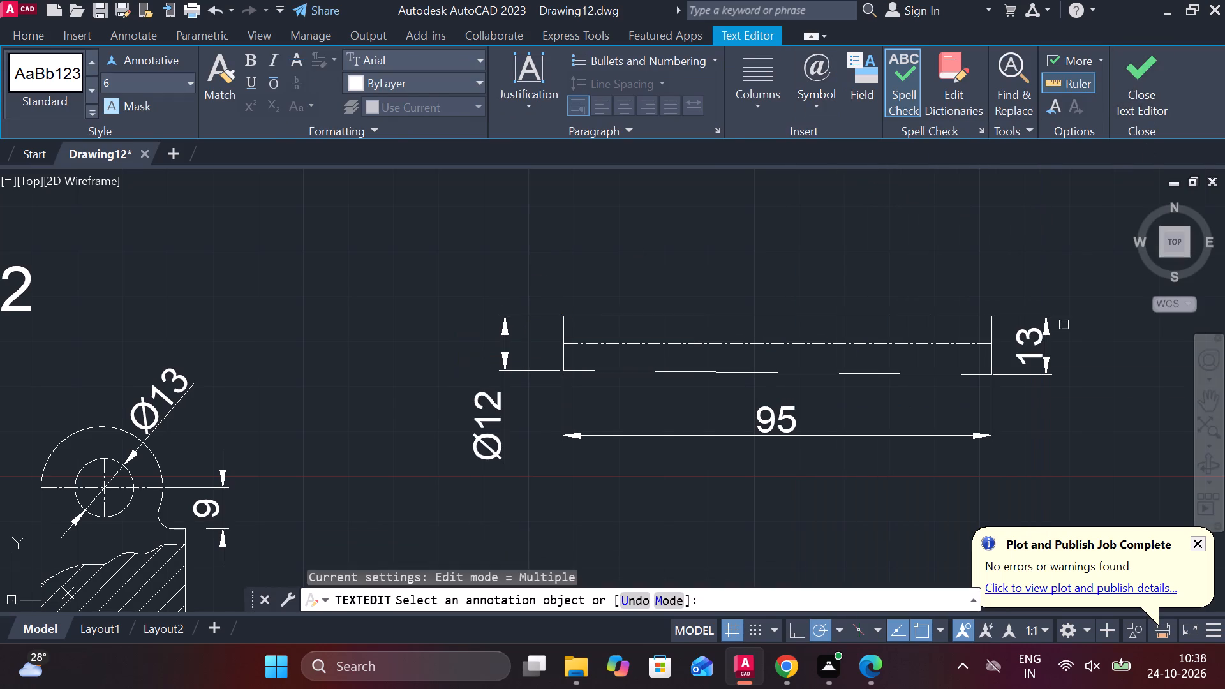
middle_drag(1040, 381, 918, 368)
double_click(921, 334)
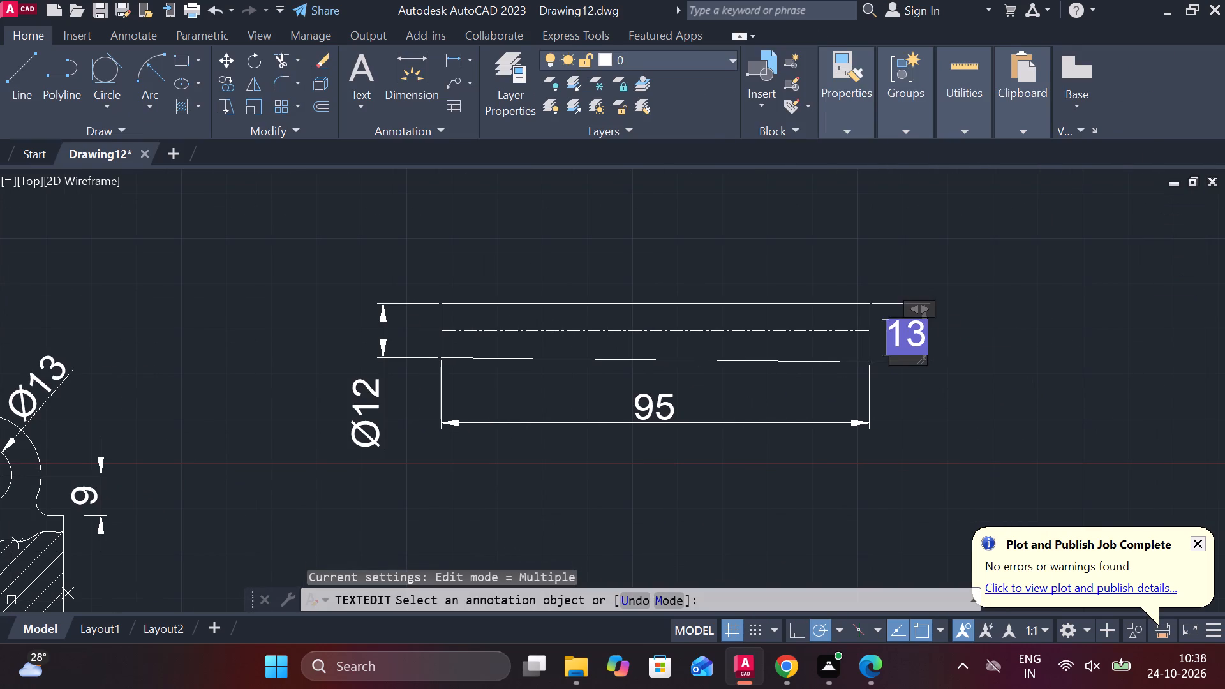
click(811, 115)
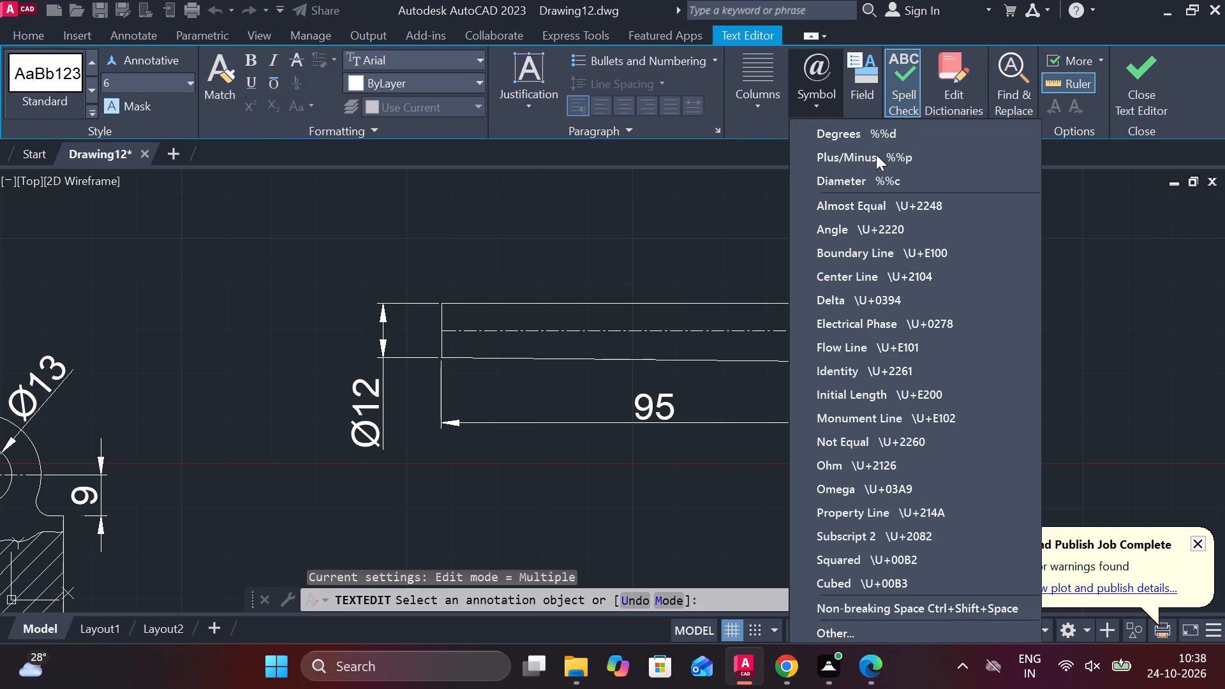
click(859, 182)
click(1148, 82)
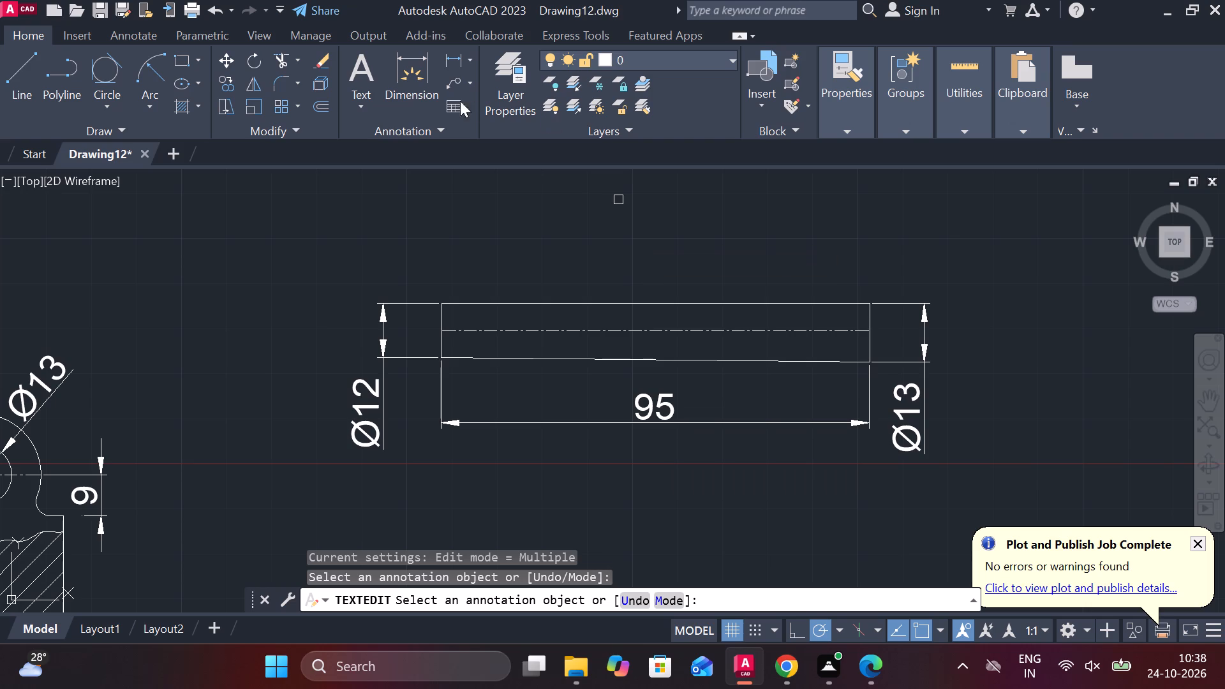
Add a multileader from the tapered part's top edge with the text 4 at text height 10.
click(445, 87)
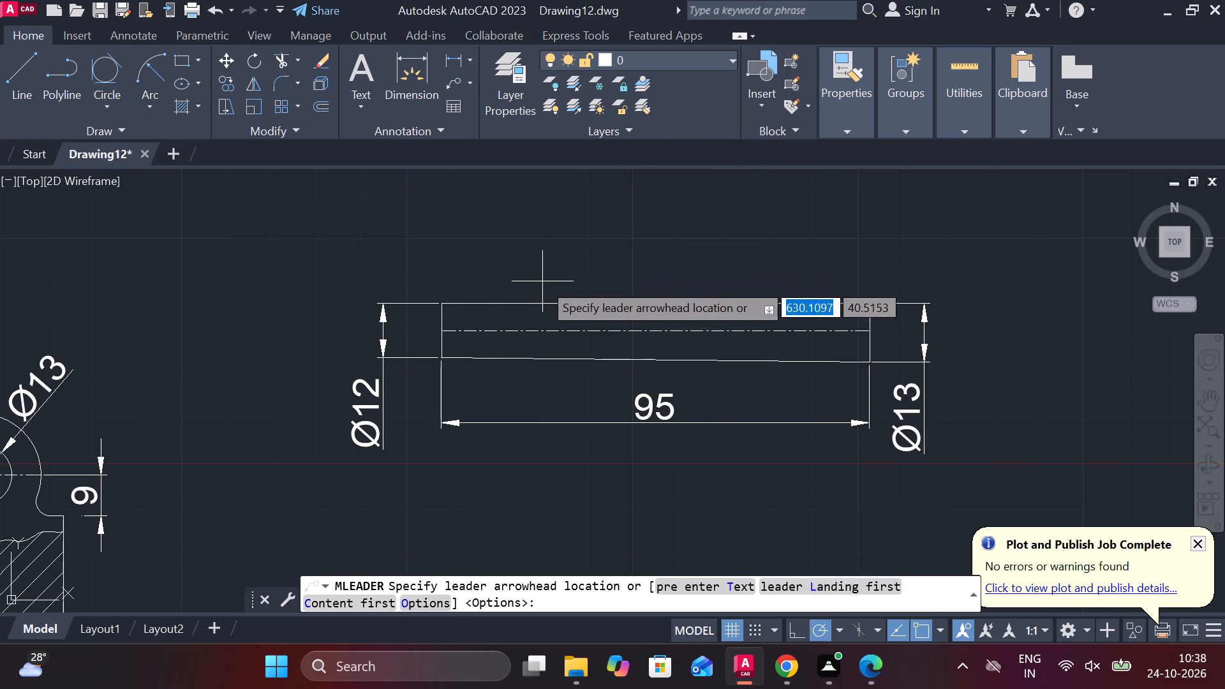
click(543, 300)
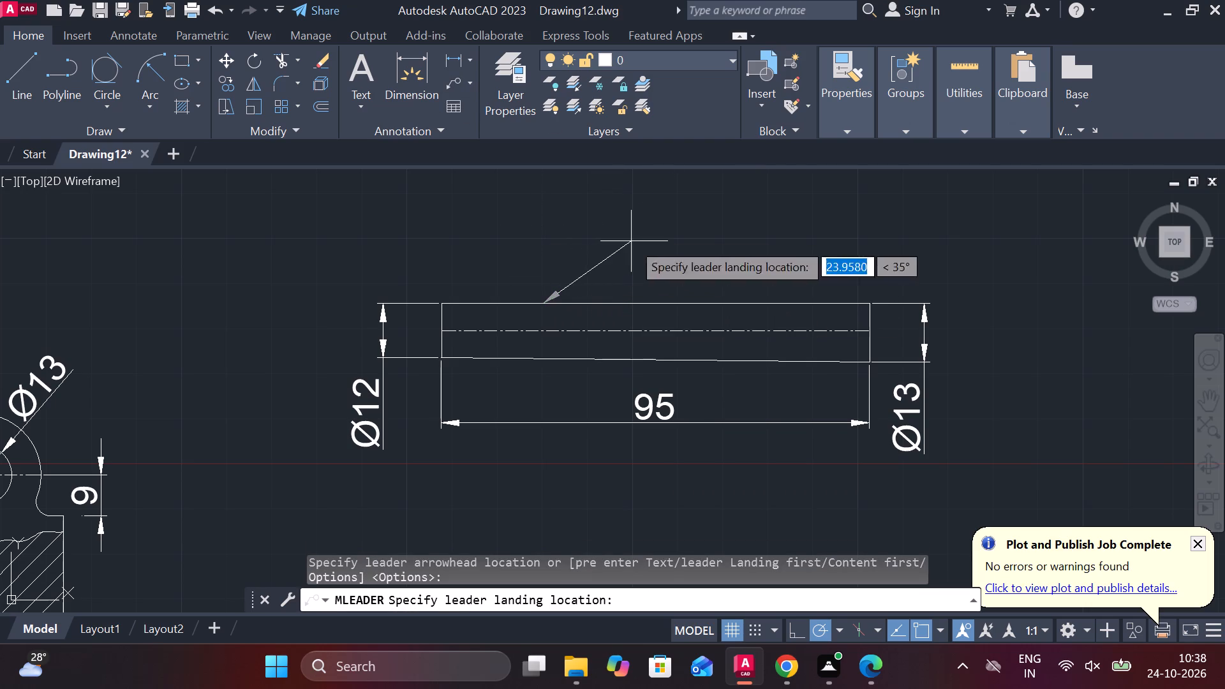
double_click(631, 241)
click(135, 81)
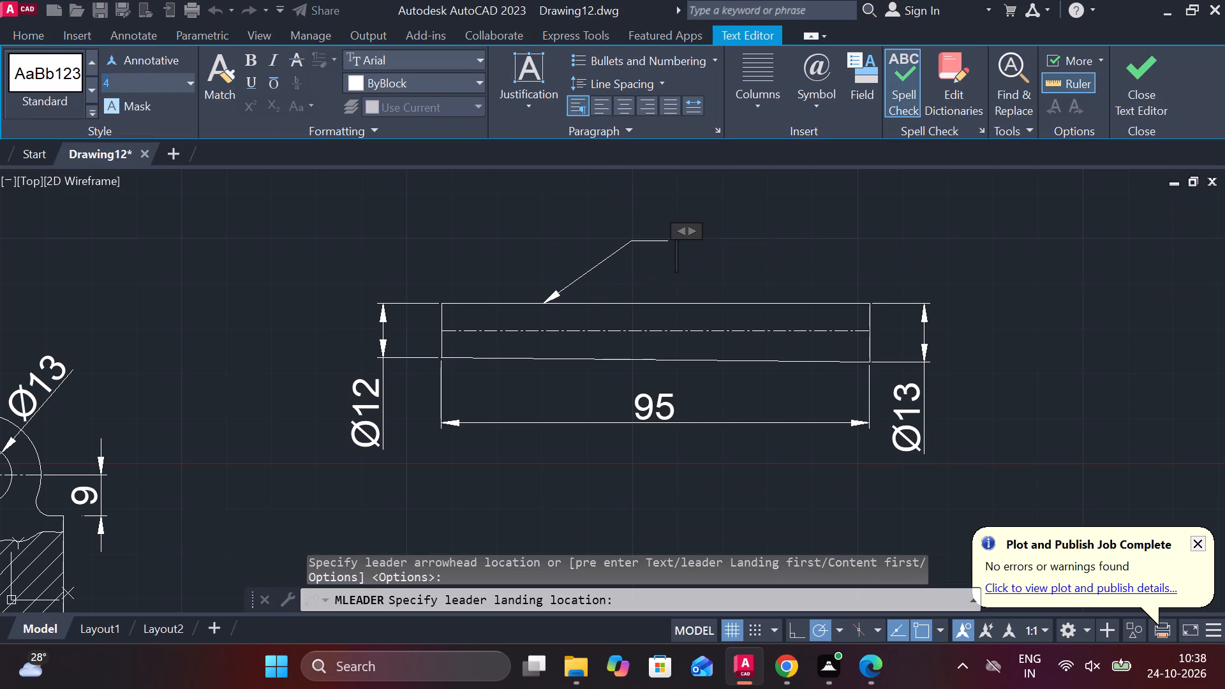
text(10)
key(Return)
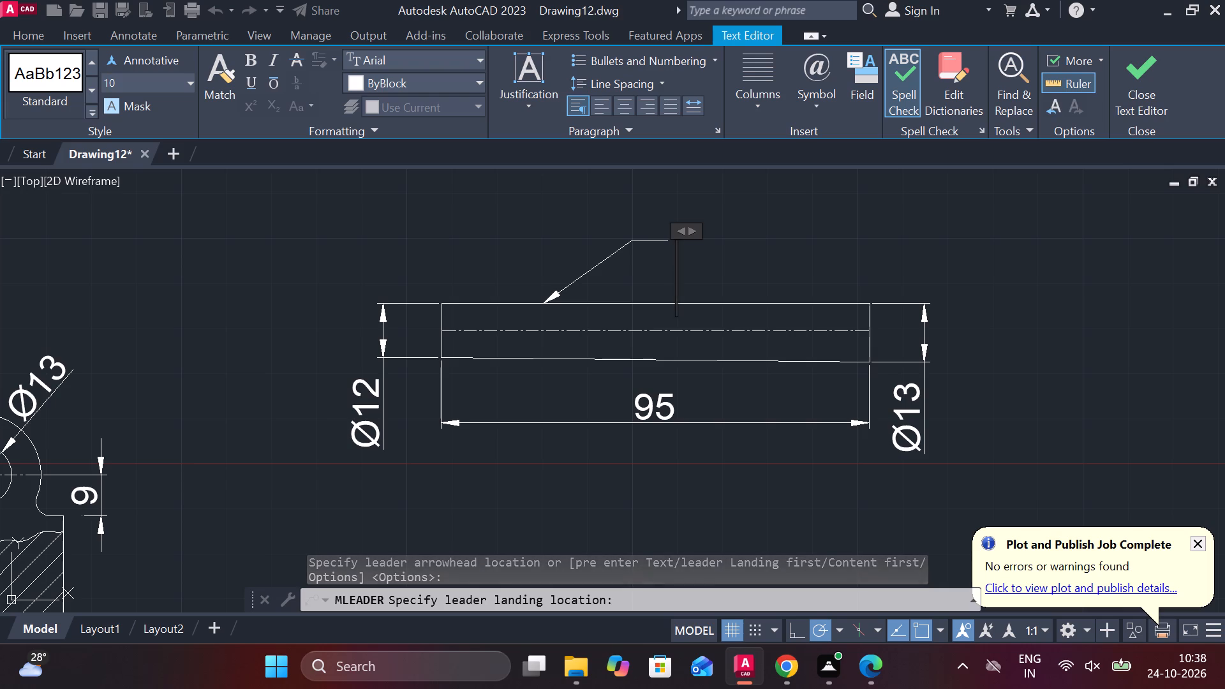
key(4)
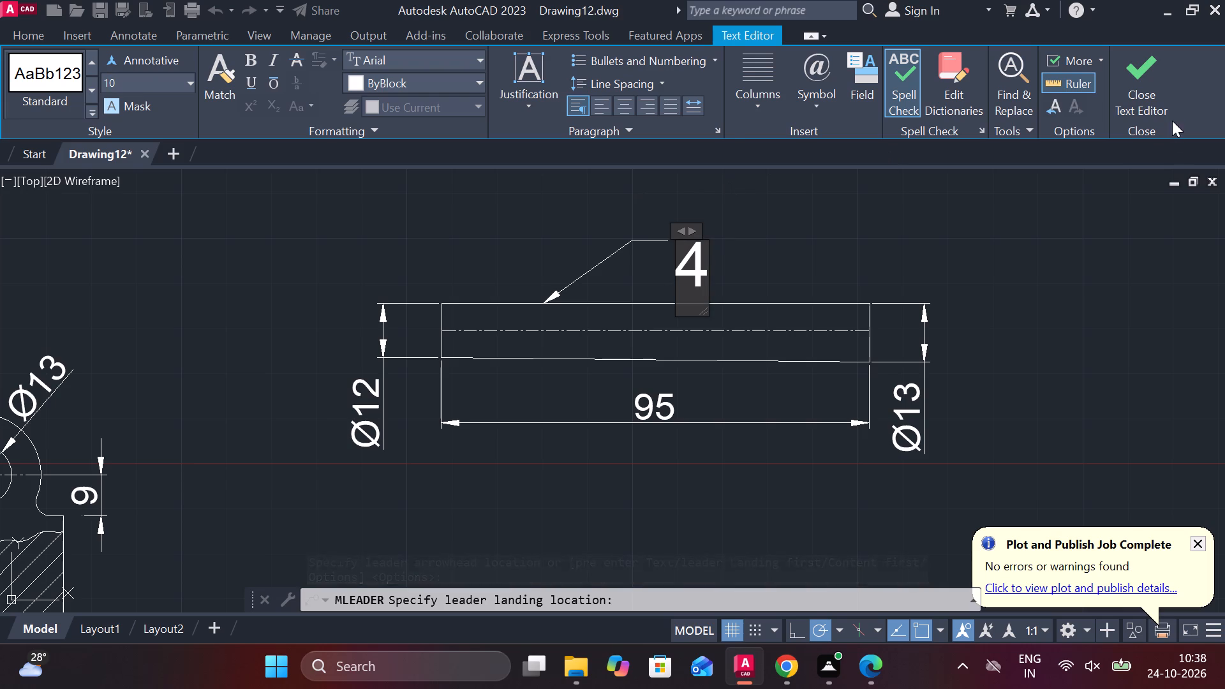
click(1154, 91)
Move the tapered part with its dimensions and leader up beside the upper area of part 1's side view.
scroll(990, 266, down, 3)
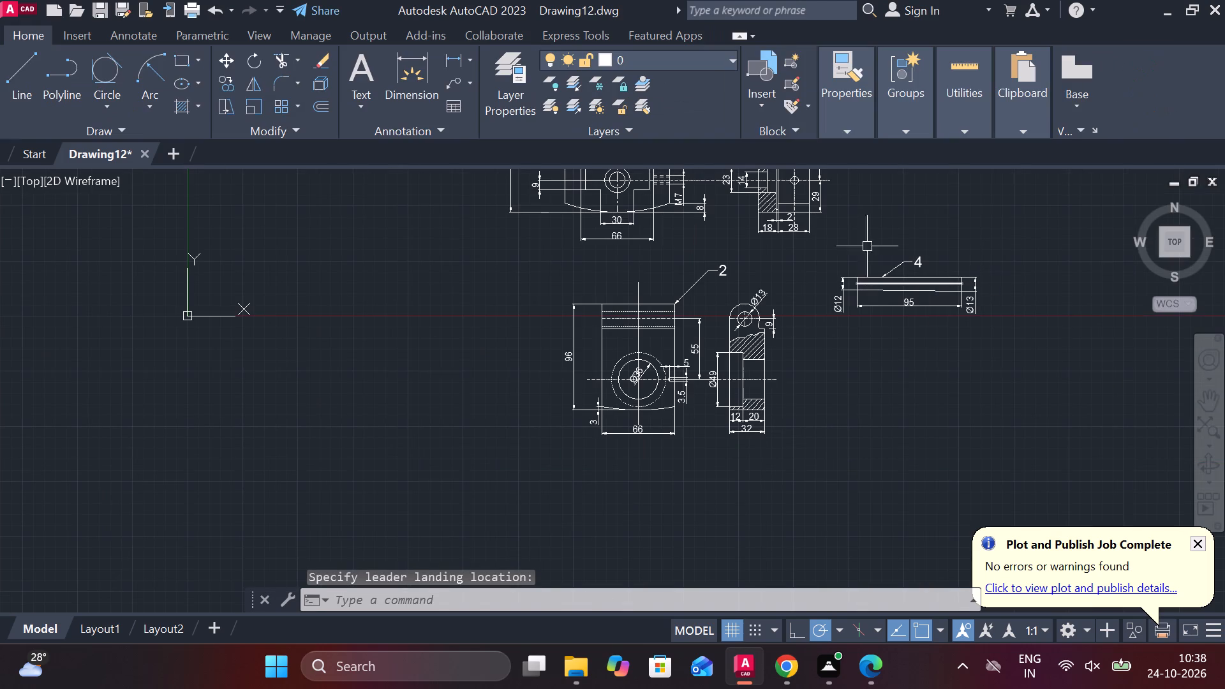
click(824, 237)
click(1004, 348)
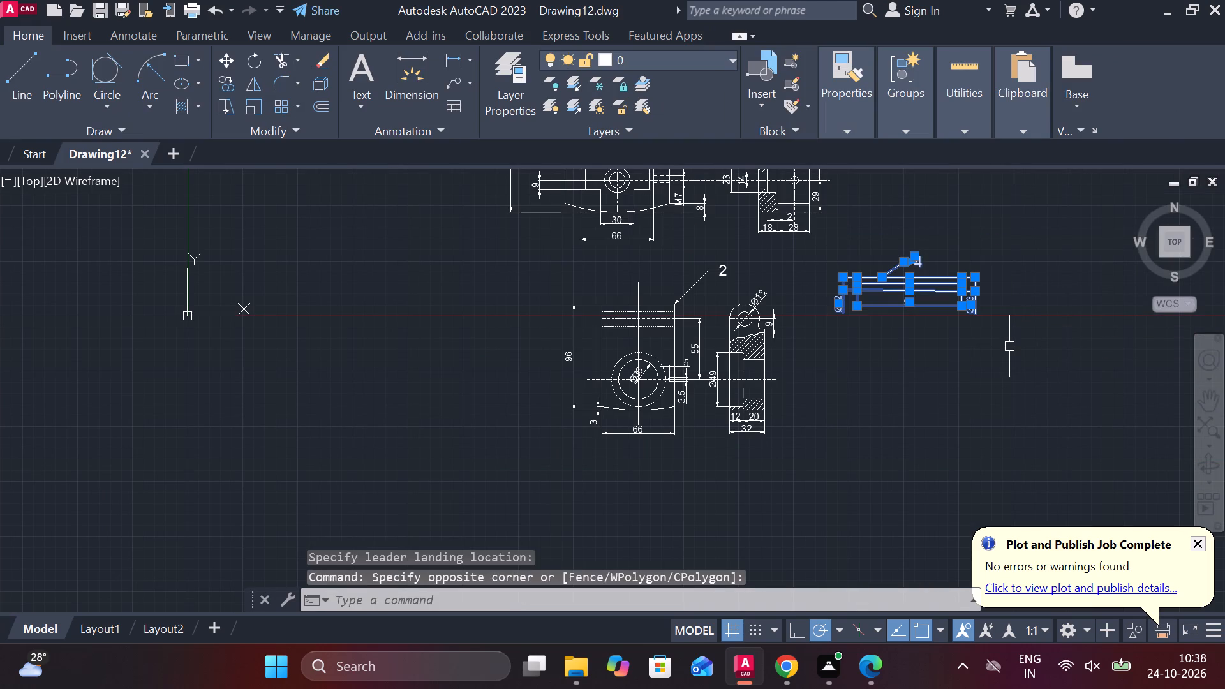
key(m)
key(Return)
click(1009, 346)
scroll(997, 370, down, 1)
middle_drag(997, 370, 888, 431)
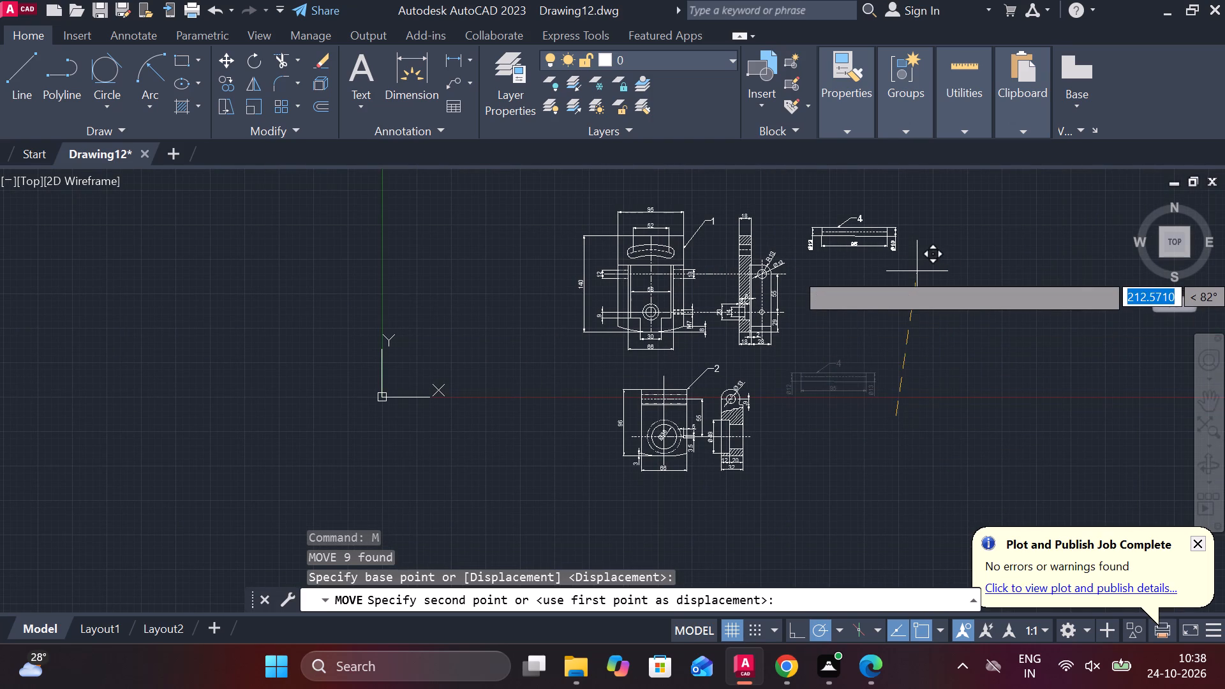
click(917, 271)
middle_drag(879, 350, 866, 350)
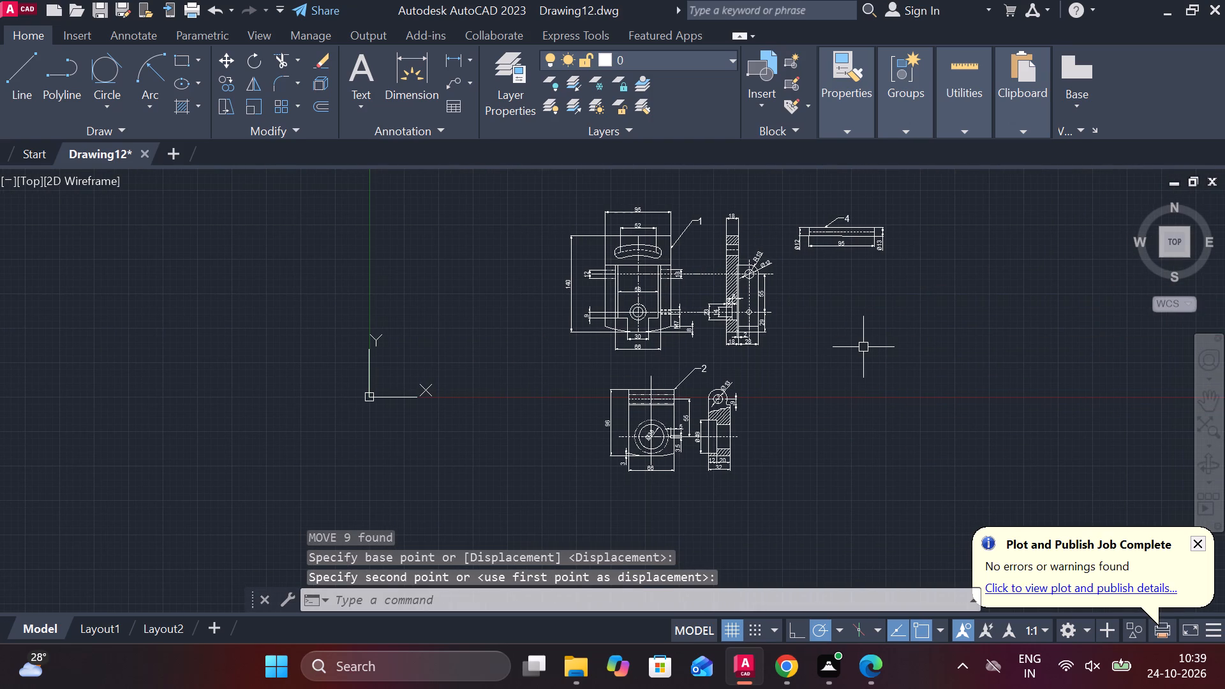
Draw a closed rectangle 6 wide and 18 high with lines in the empty area beside part 1's side view.
scroll(839, 299, up, 1)
middle_drag(839, 299, 779, 244)
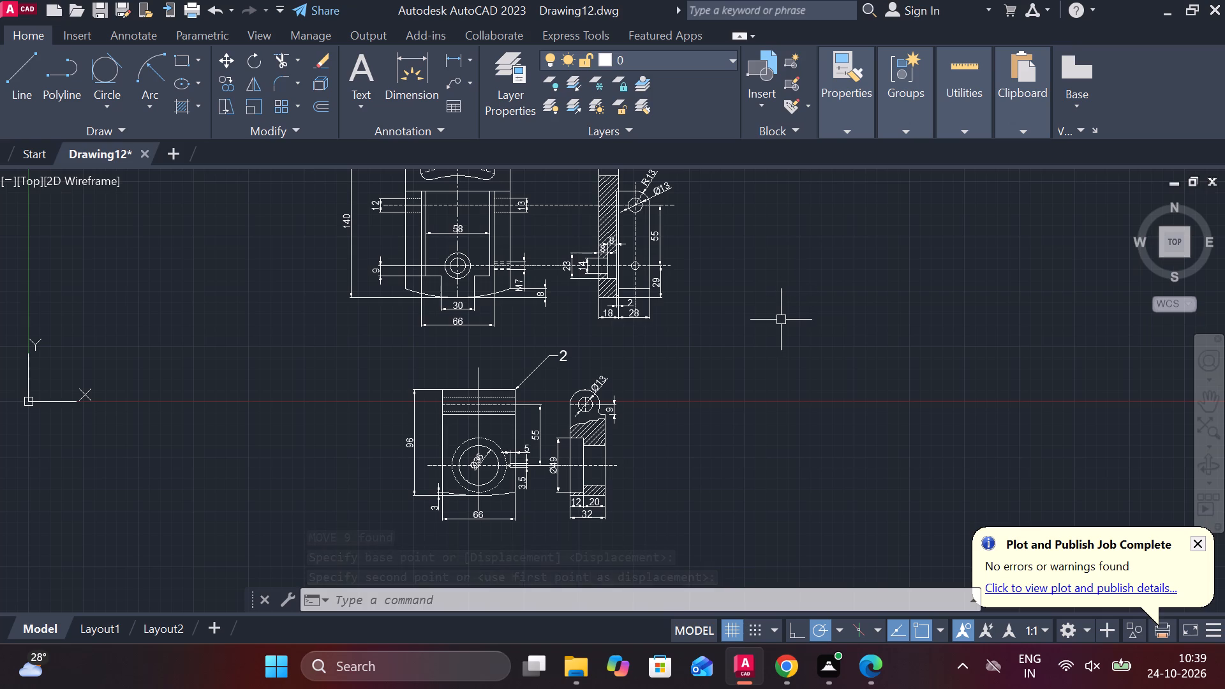
scroll(780, 318, up, 1)
middle_drag(780, 317, 715, 329)
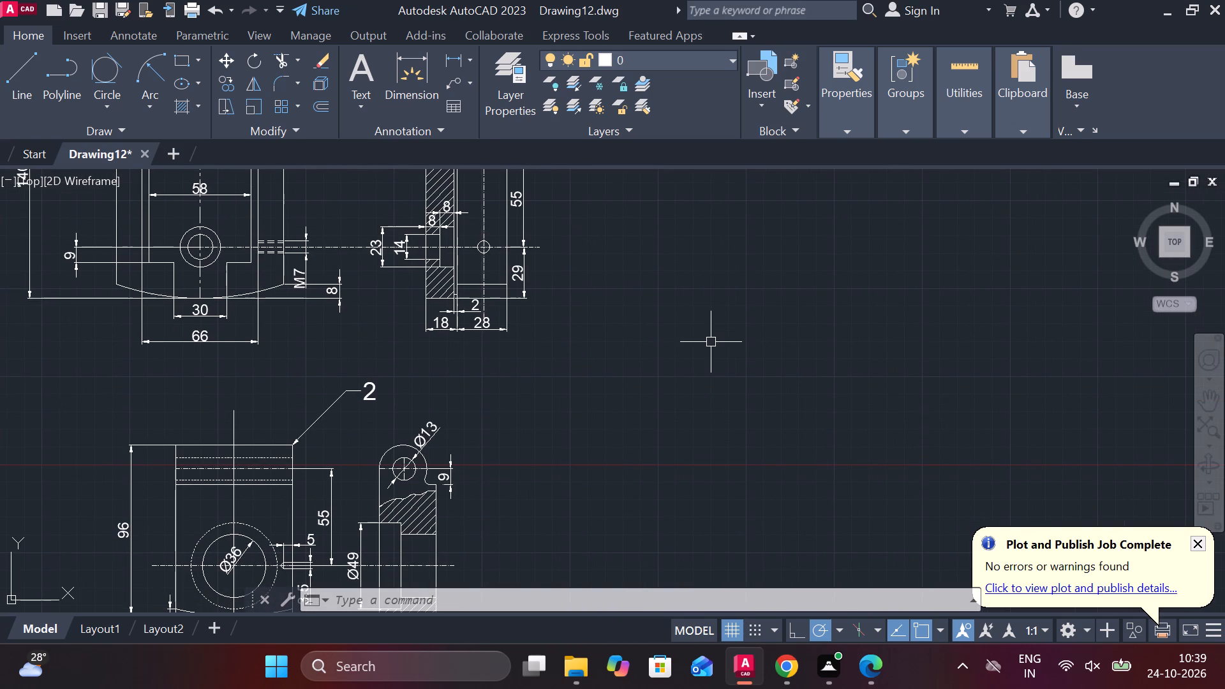
key(l)
key(Return)
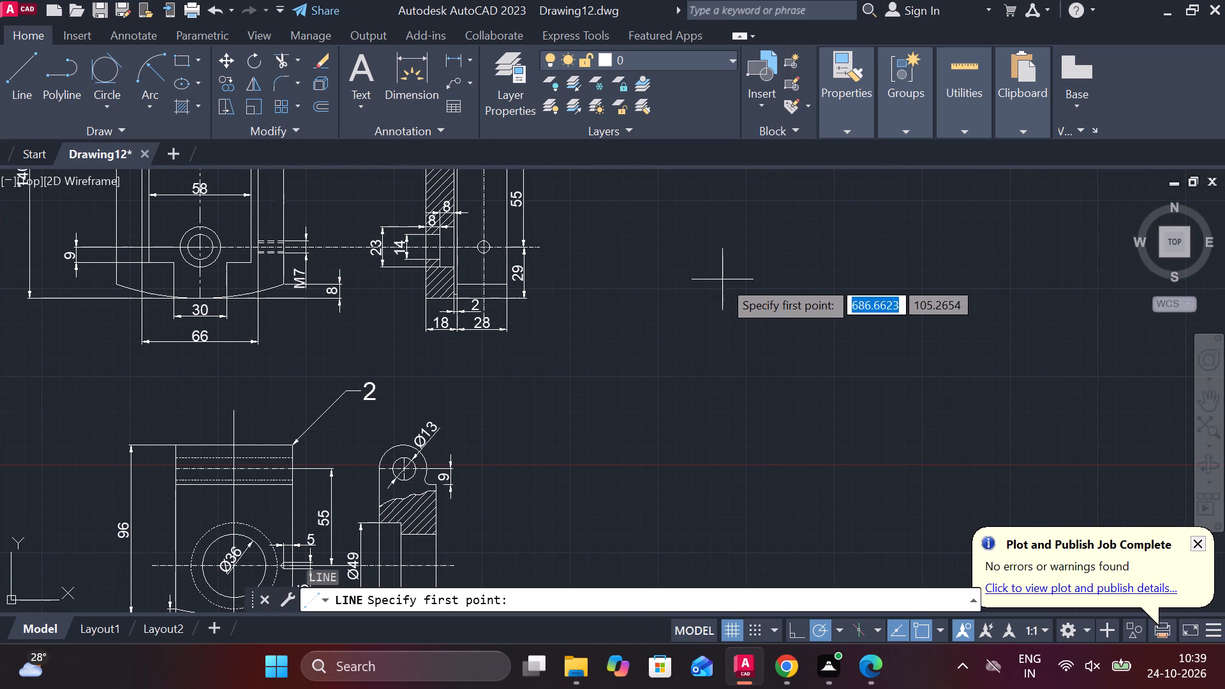
click(764, 269)
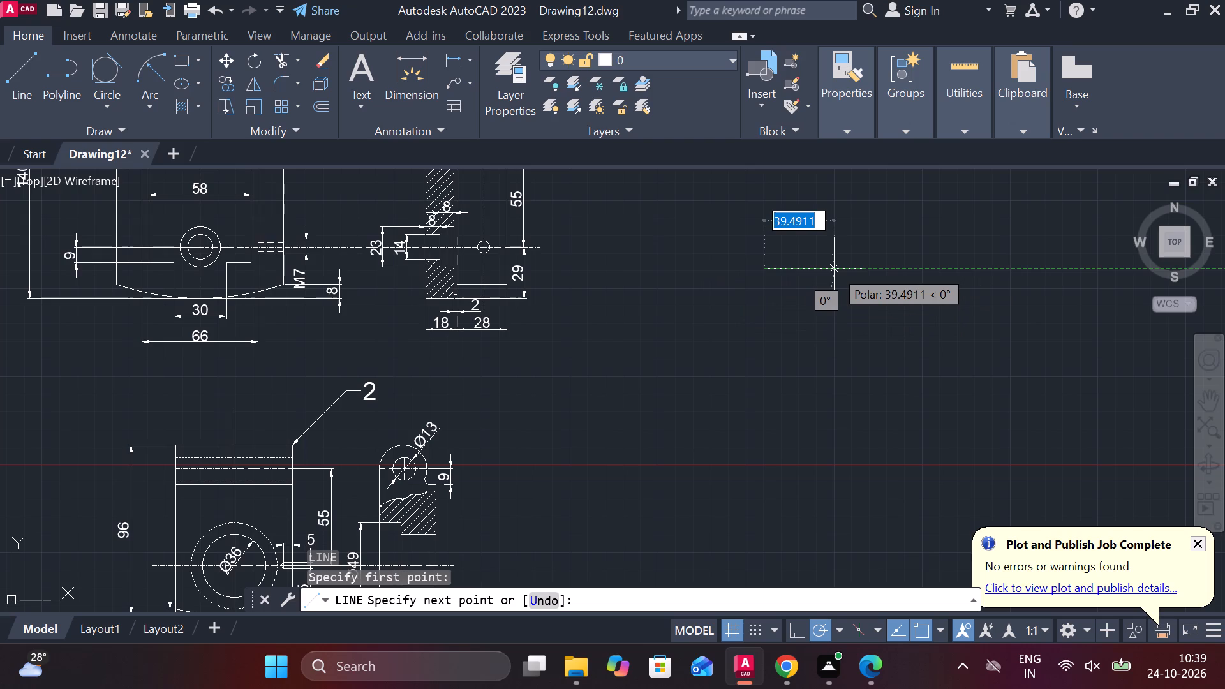
text(6)
key(space)
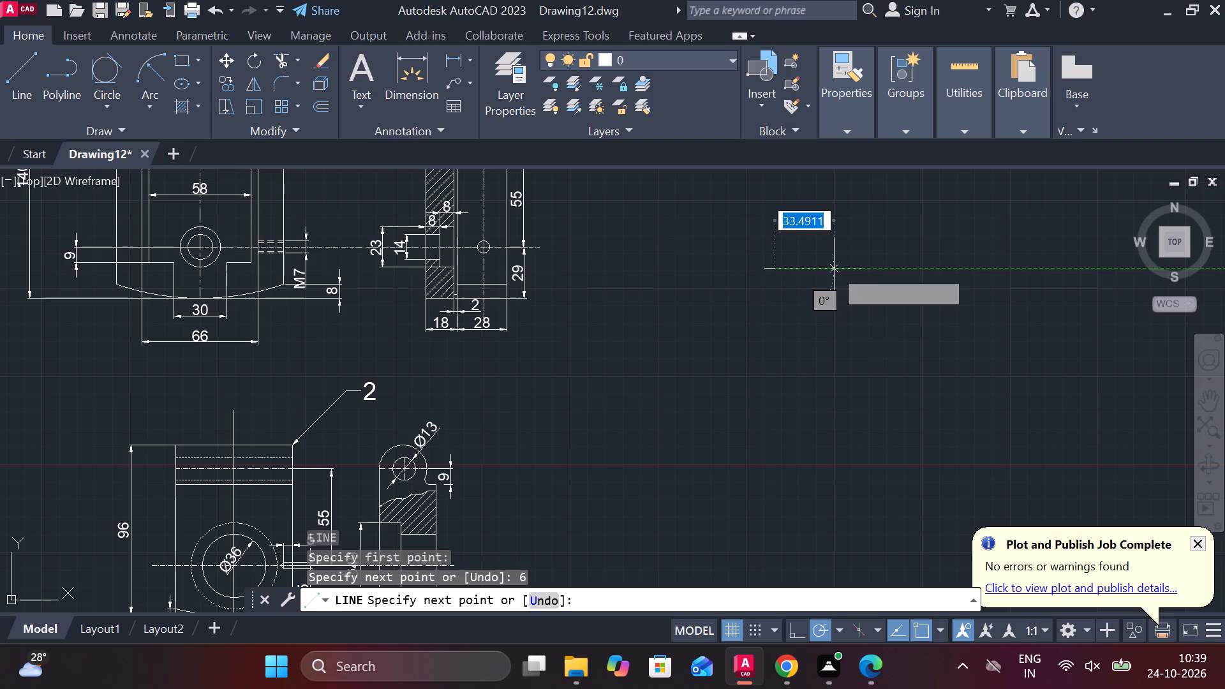
text(18)
key(space)
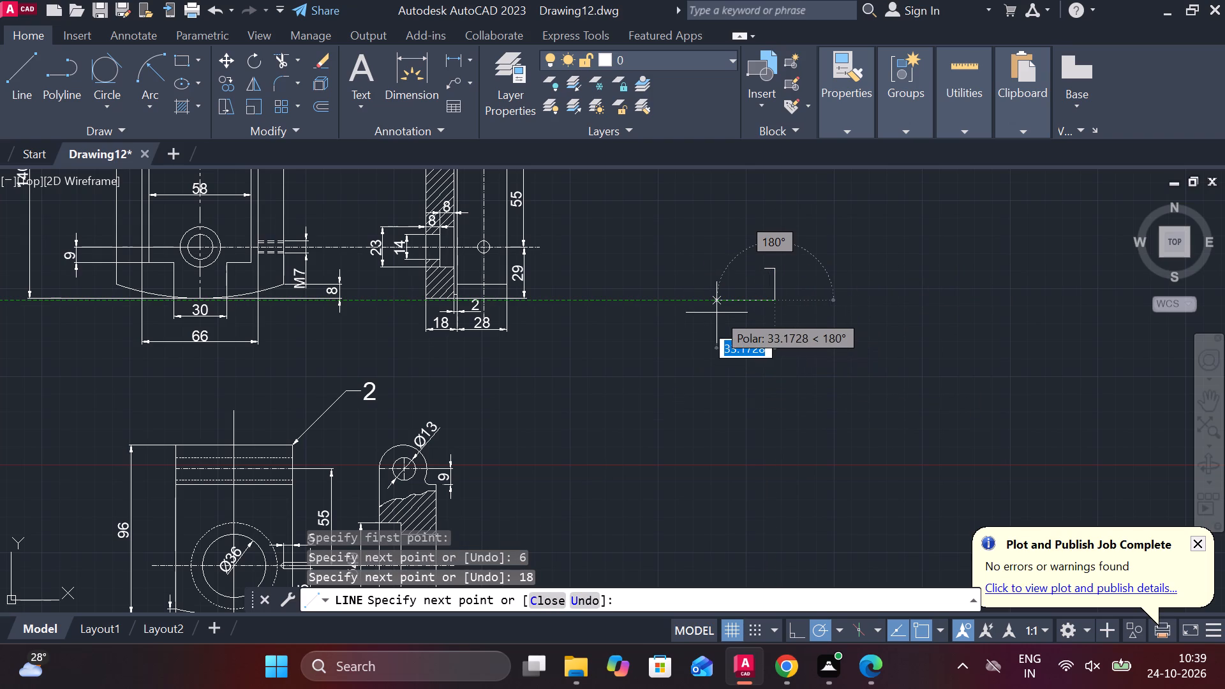
text(6)
key(space)
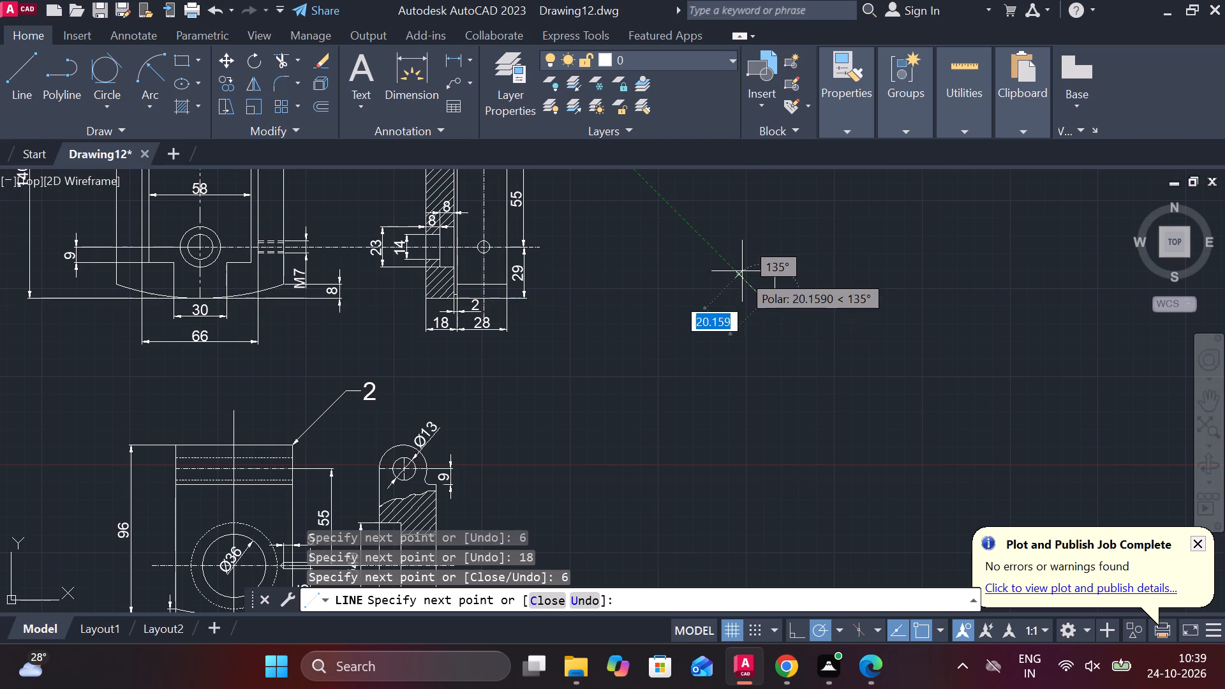
scroll(742, 271, up, 2)
click(803, 265)
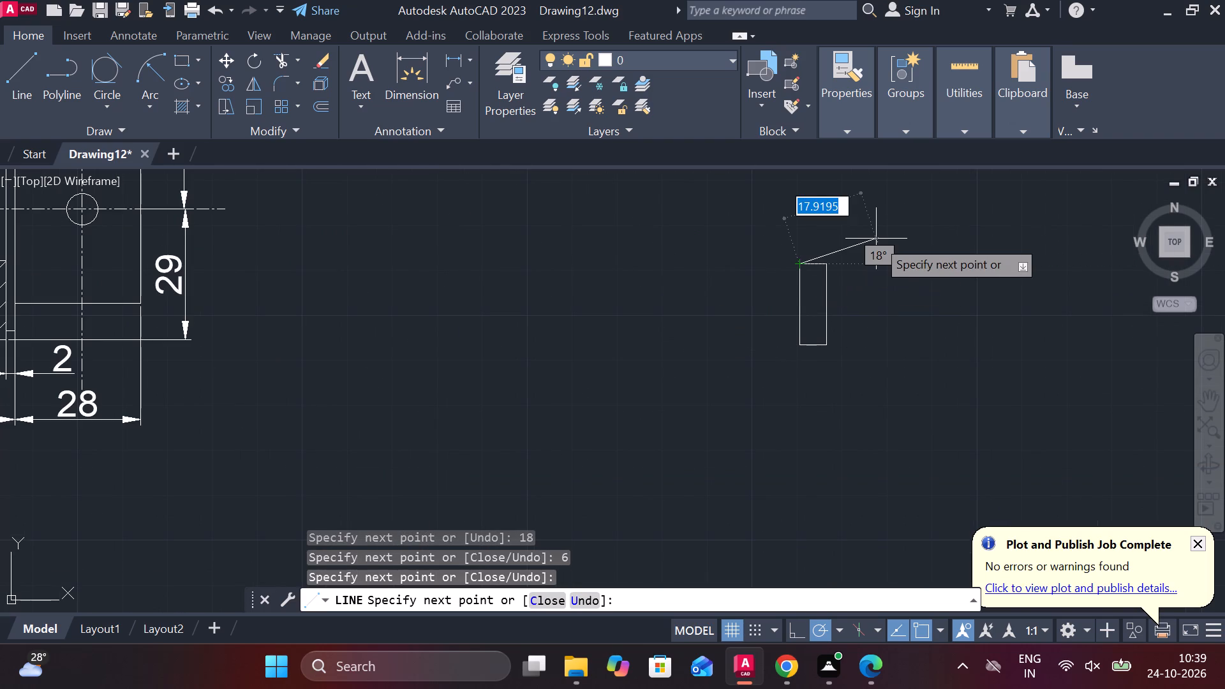
key(Escape)
Draw a horizontal line 21 long leftward from the midpoint of the rectangle's left edge.
key(l)
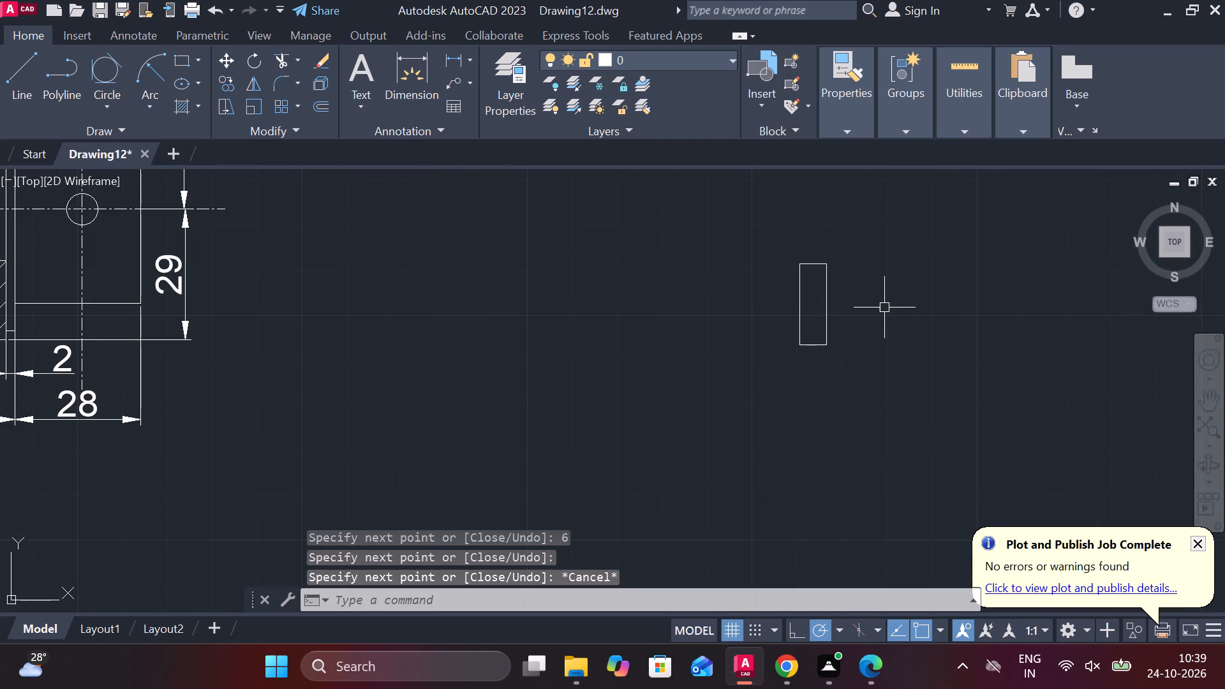
key(Return)
click(798, 308)
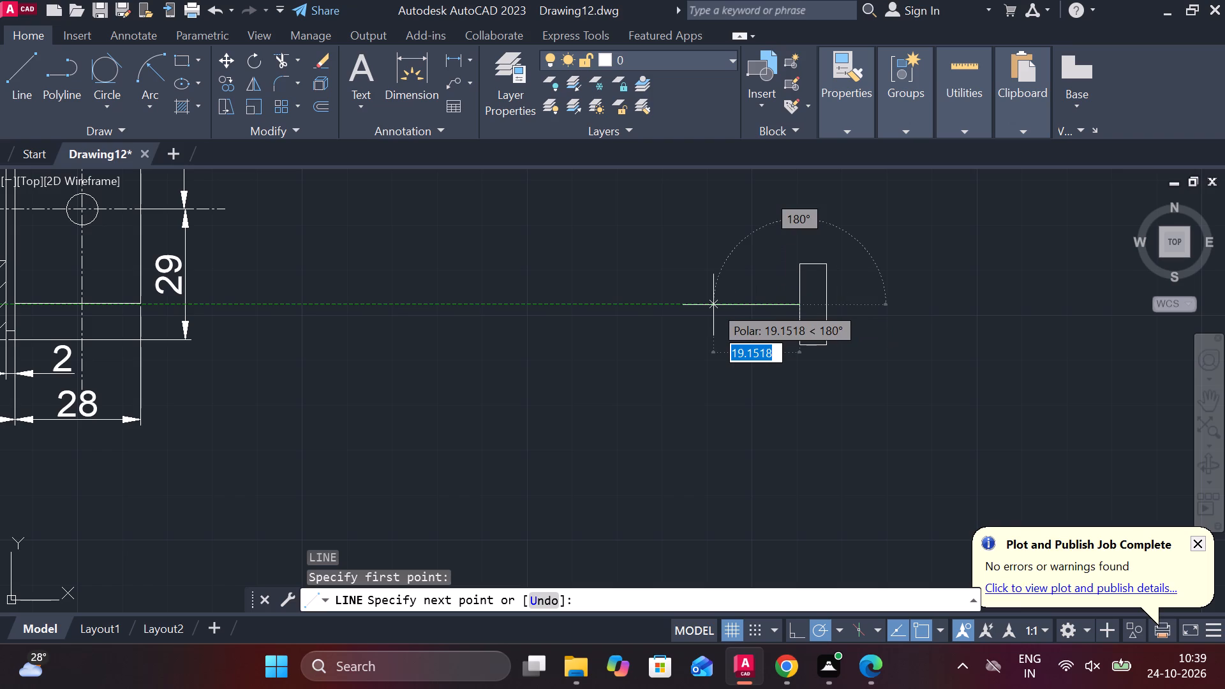
text(21)
key(space)
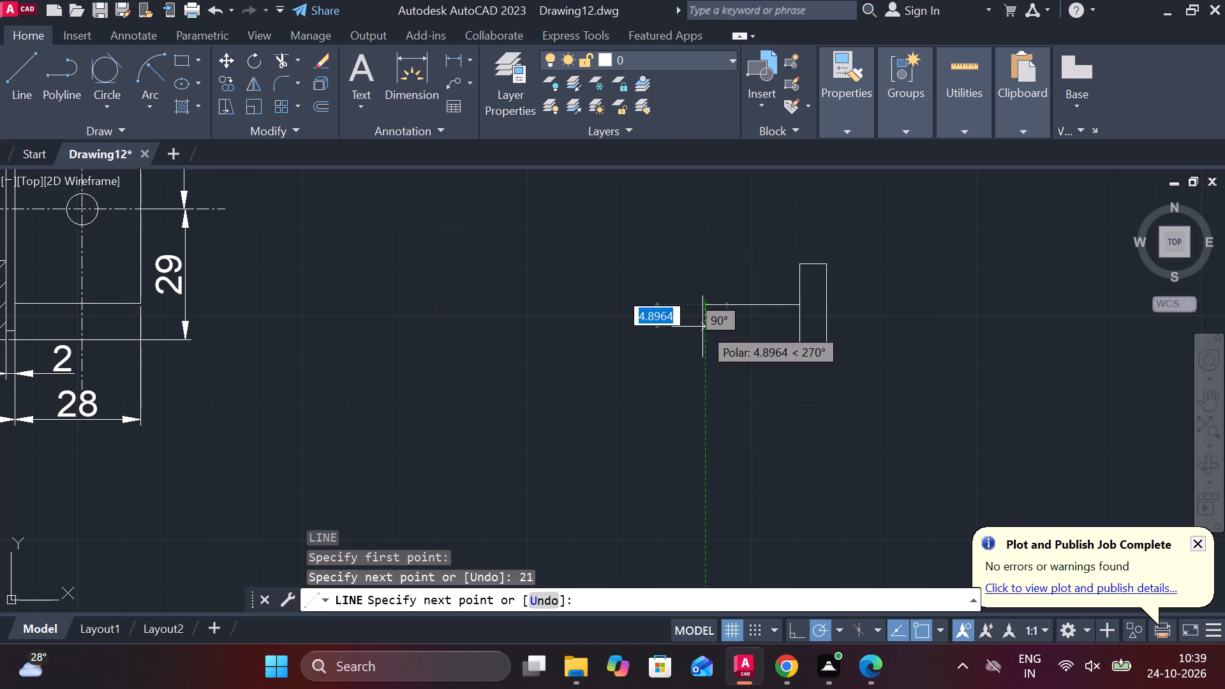
Continue from the line's free end with segments 1.5 down, 4 right, 3 up and 4 left, and close the small rectangle around it.
text(1.)
text(5)
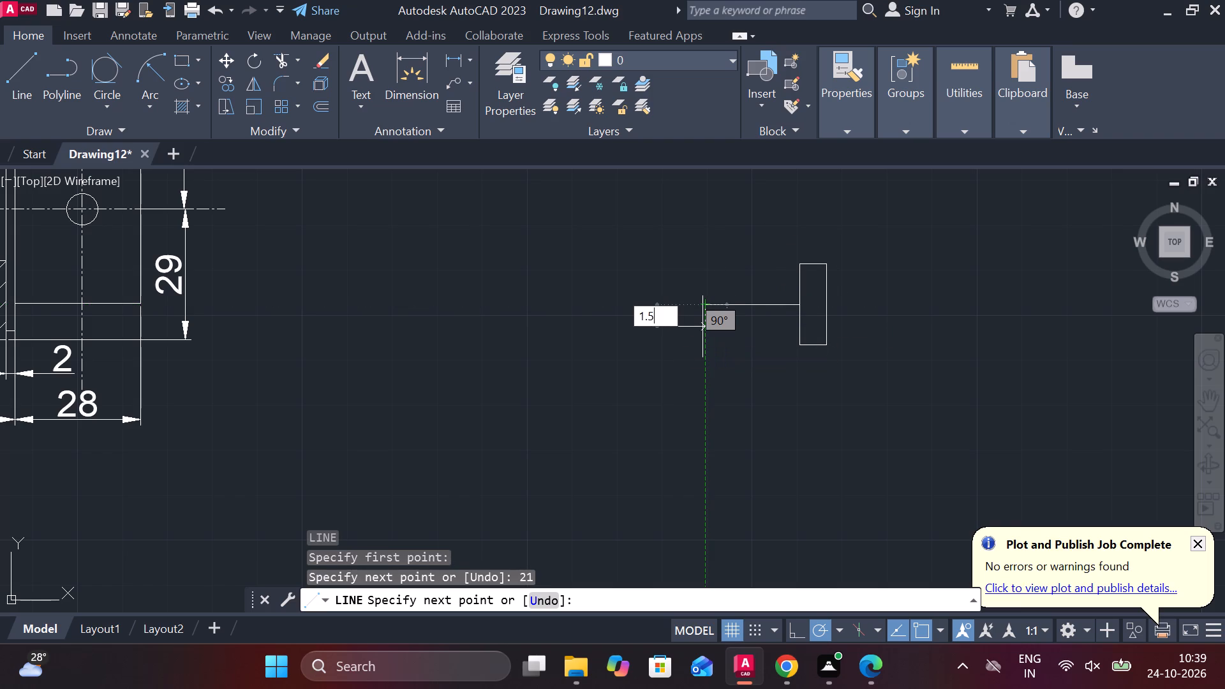
key(space)
scroll(700, 303, up, 3)
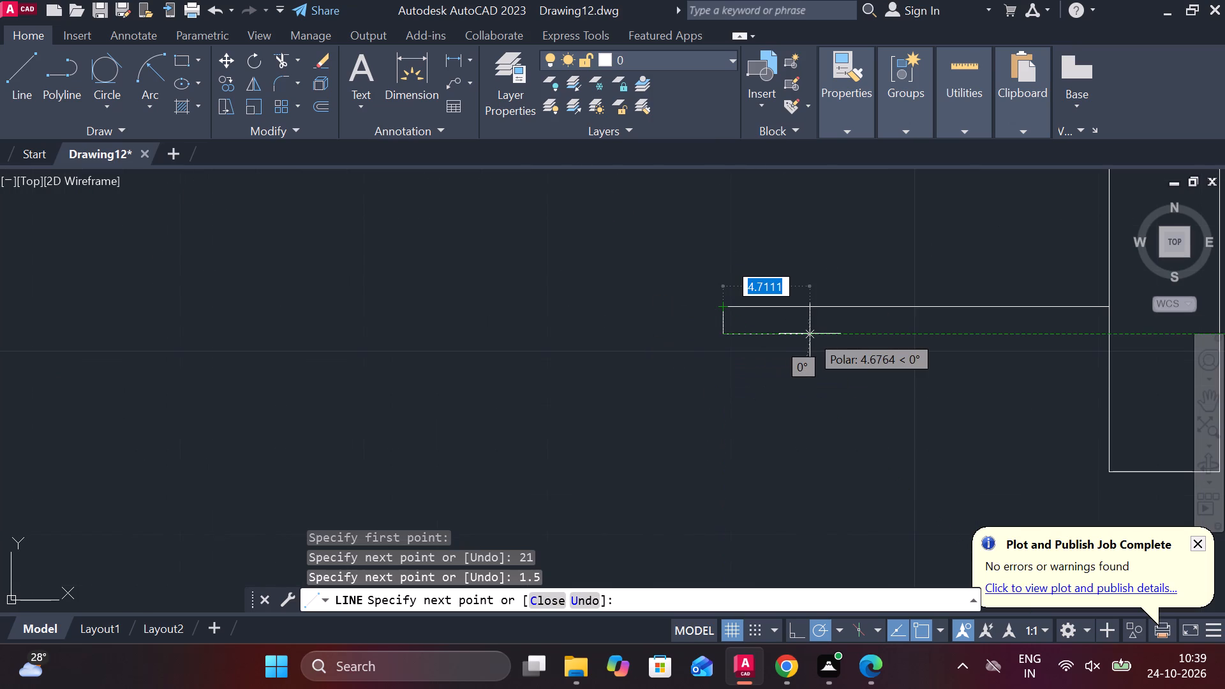
text(4)
key(space)
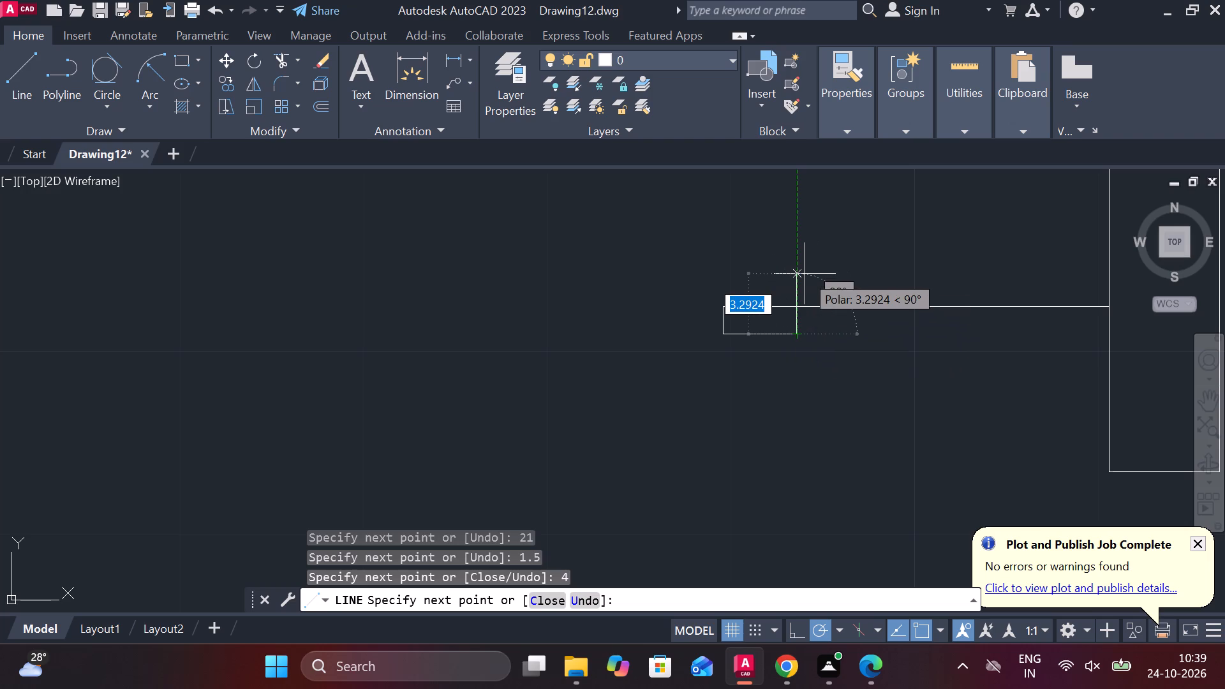
text(3)
key(space)
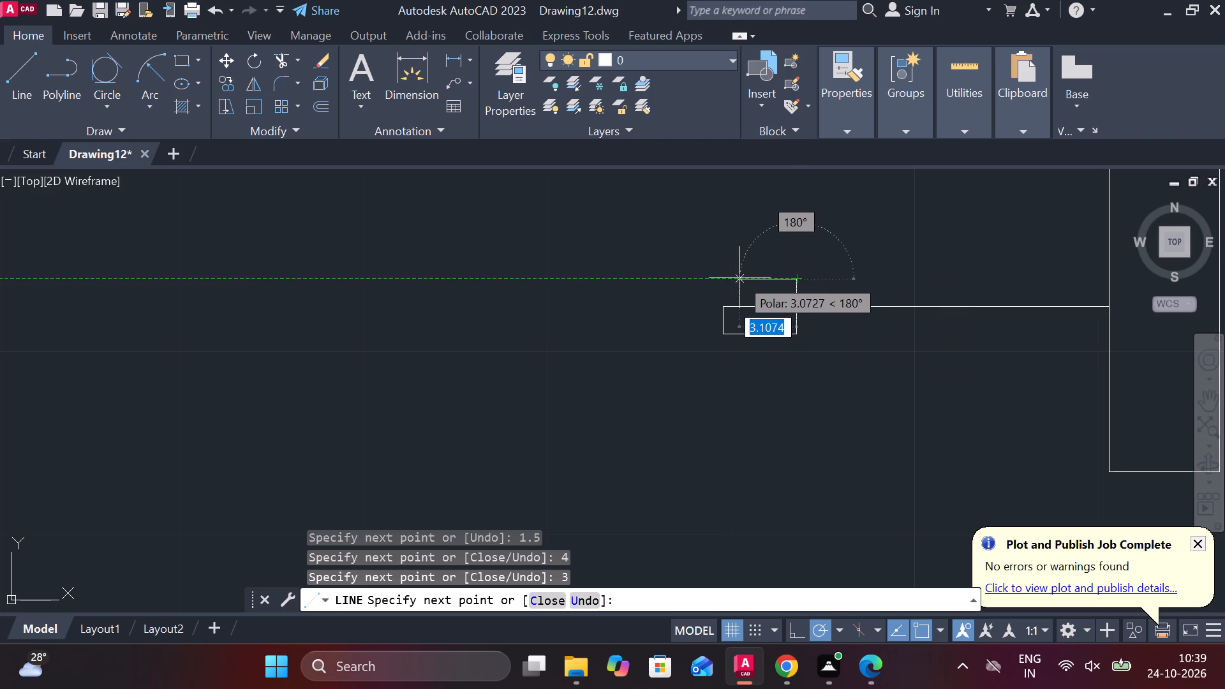
text(4)
key(space)
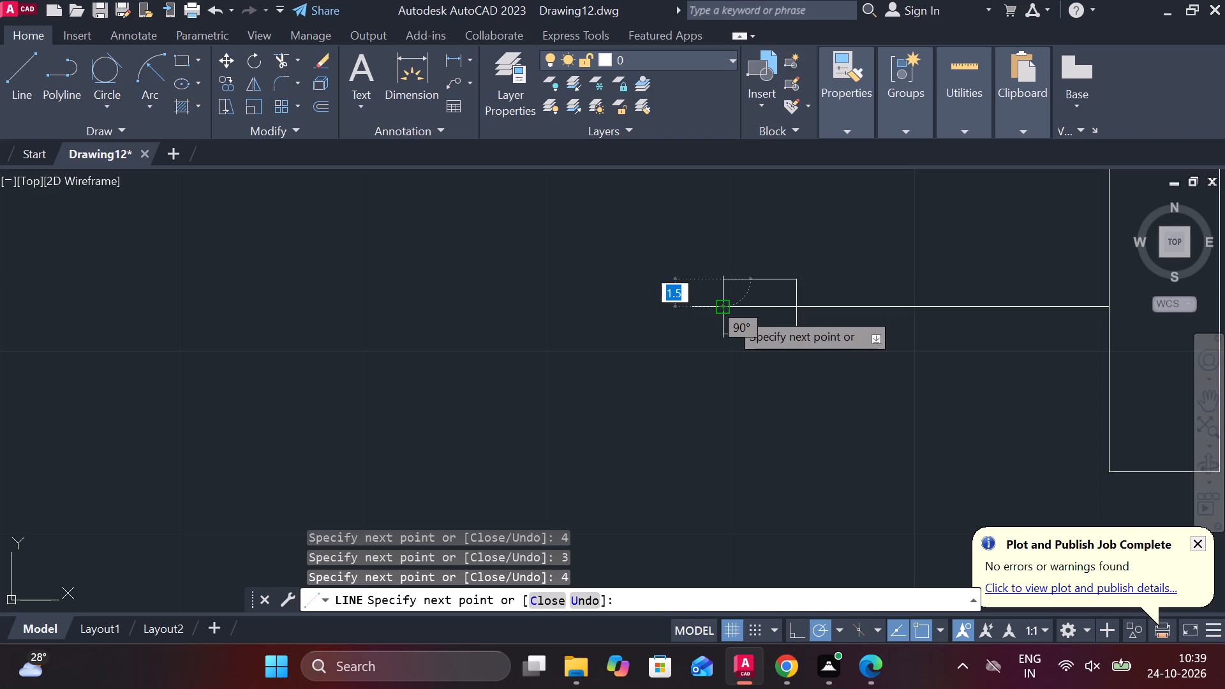
click(729, 307)
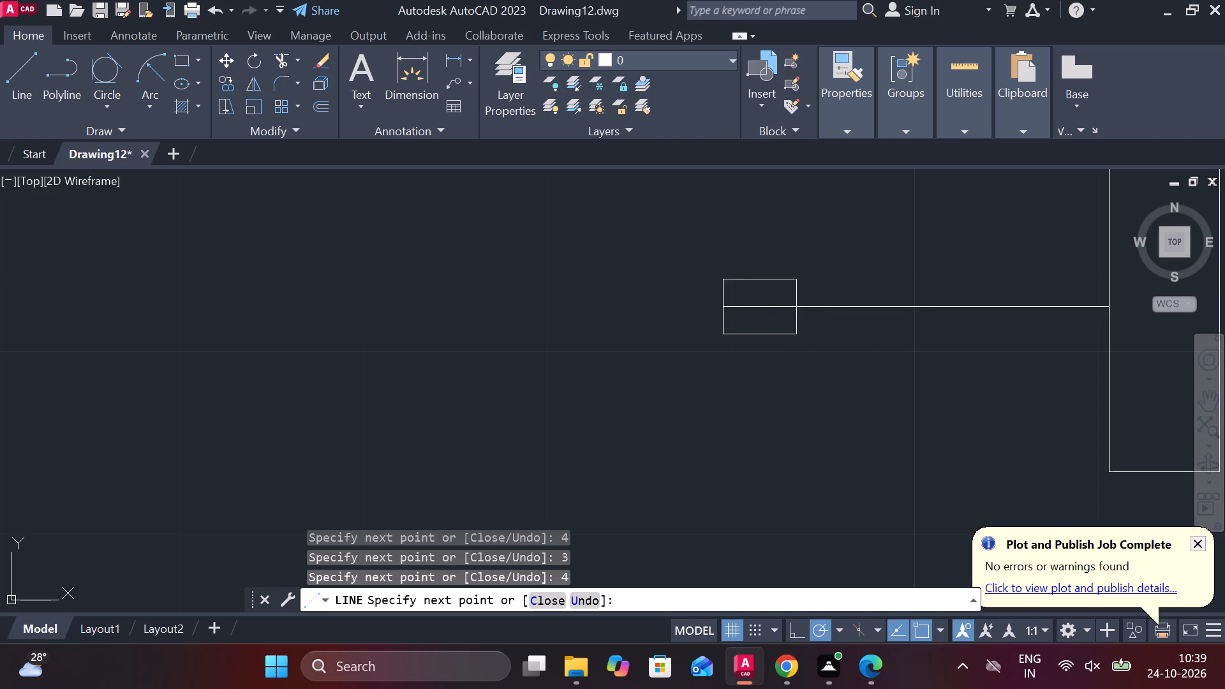
key(Escape)
Draw a line 3.5 up from the small rectangle's right edge, starting just above the middle line, and continue 17 horizontally to the large rectangle.
middle_drag(870, 303, 845, 303)
scroll(843, 313, down, 1)
middle_drag(843, 318, 791, 320)
key(l)
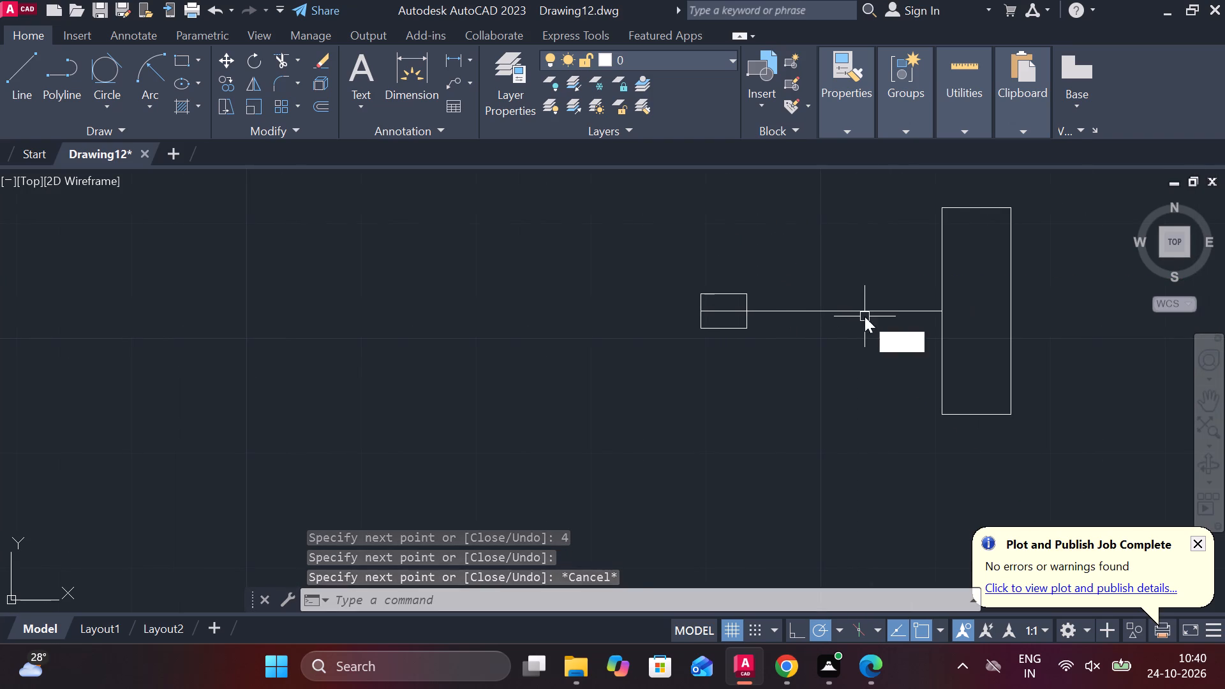
key(Return)
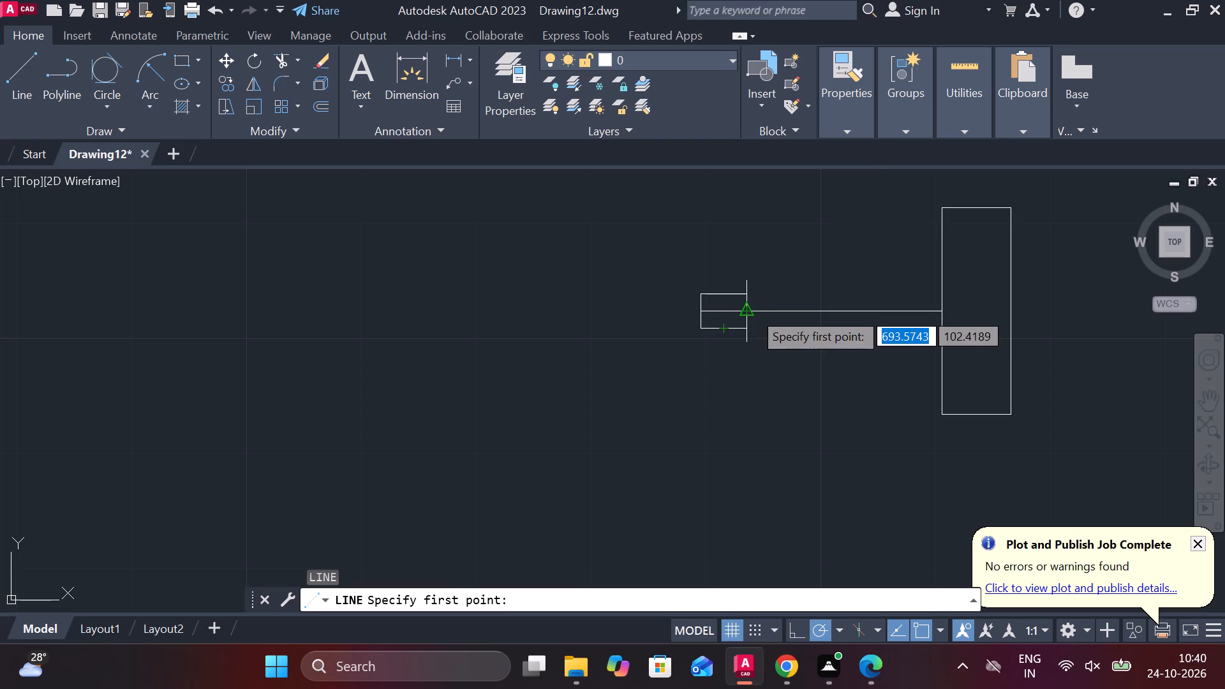
click(750, 308)
scroll(755, 260, up, 1)
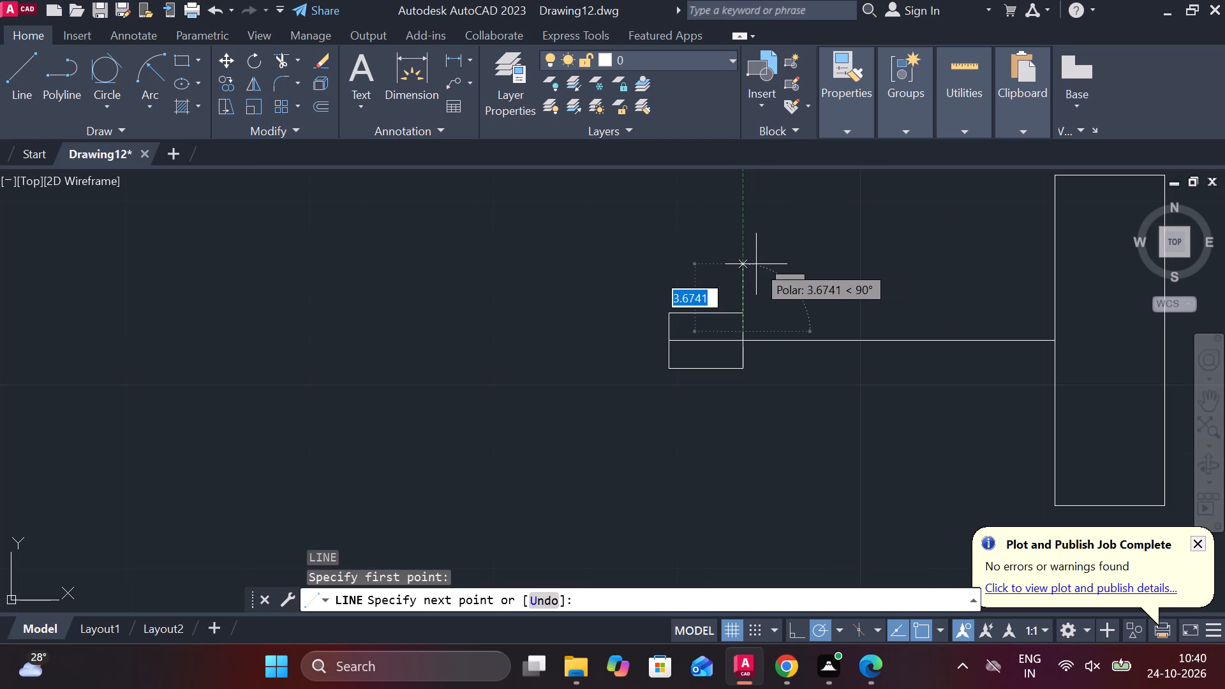
text(3.4)
key(BackSpace)
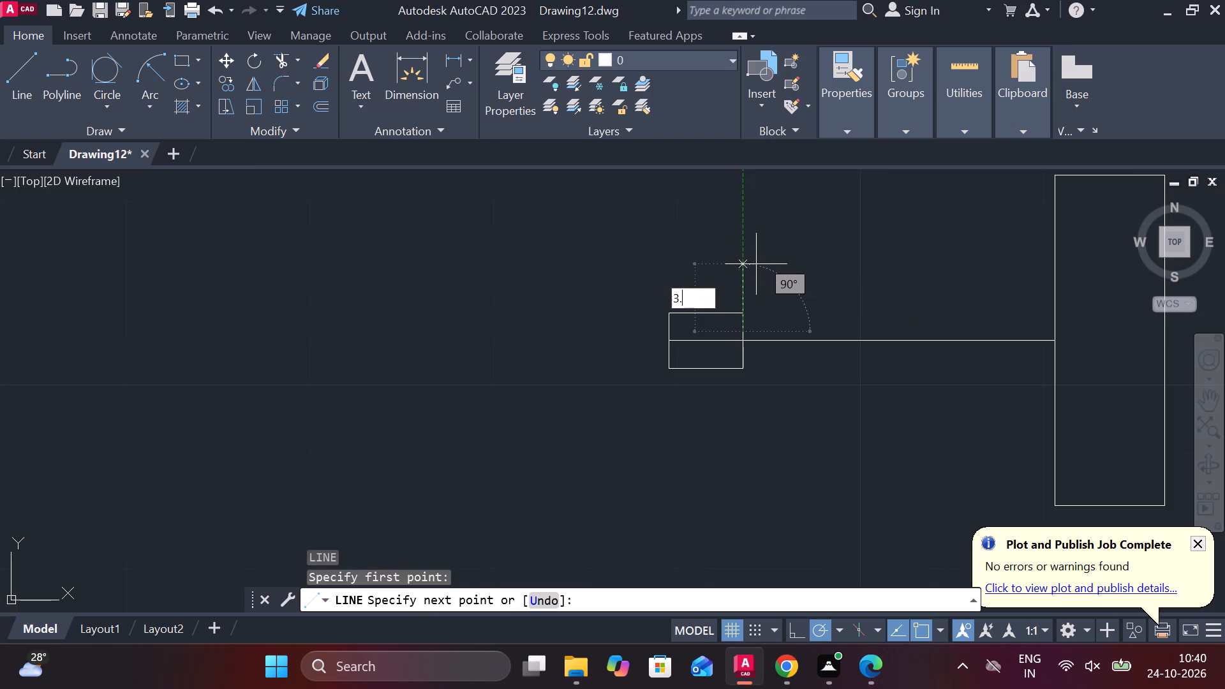
text(5)
key(space)
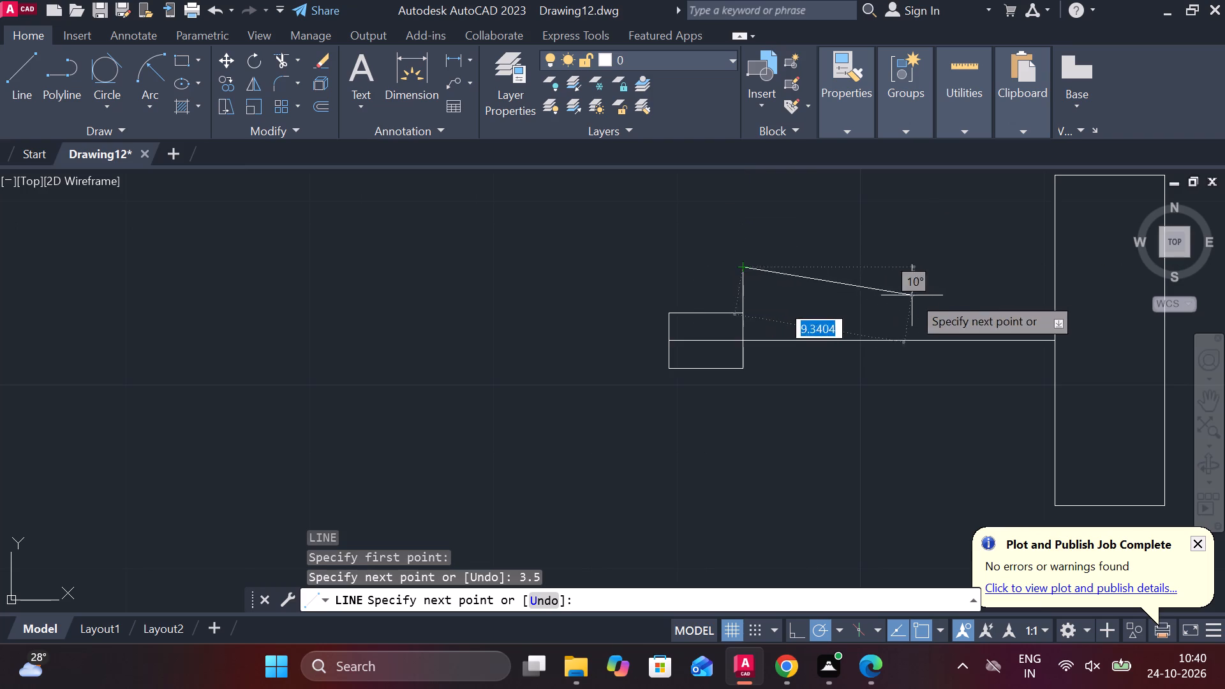
click(1063, 269)
key(Escape)
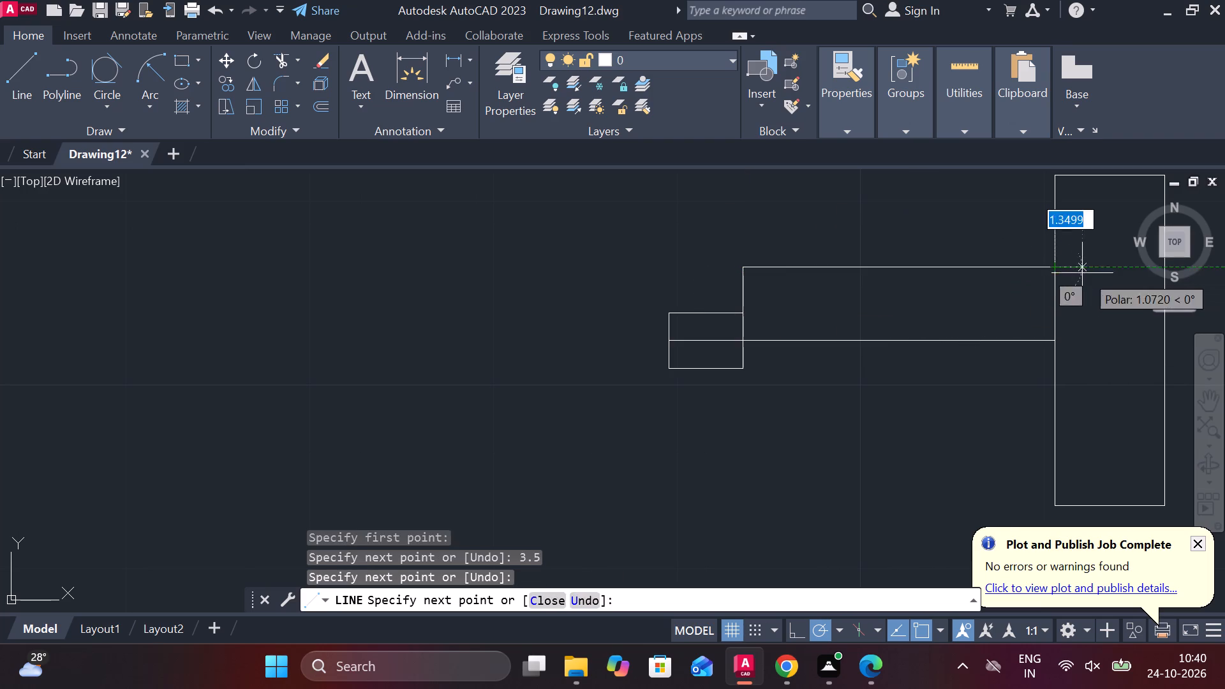
Mirror the shank's vertical and horizontal lines about the part's horizontal middle line, keeping the originals.
click(746, 287)
click(811, 270)
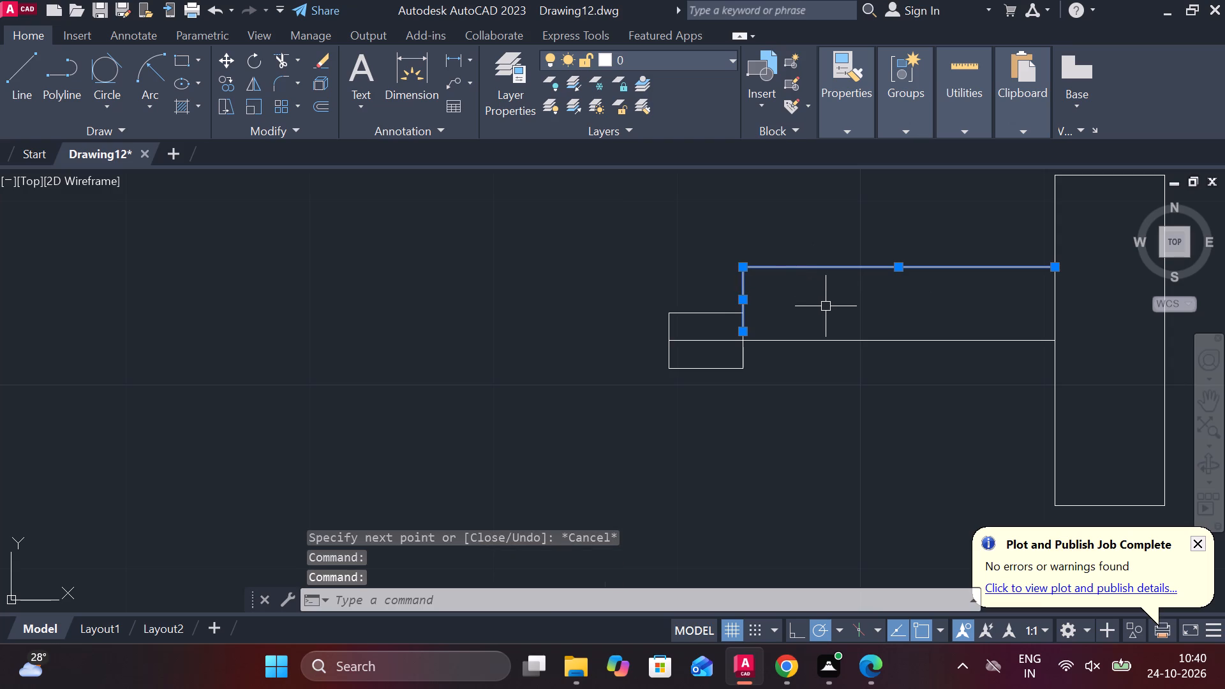
text(MI)
key(Return)
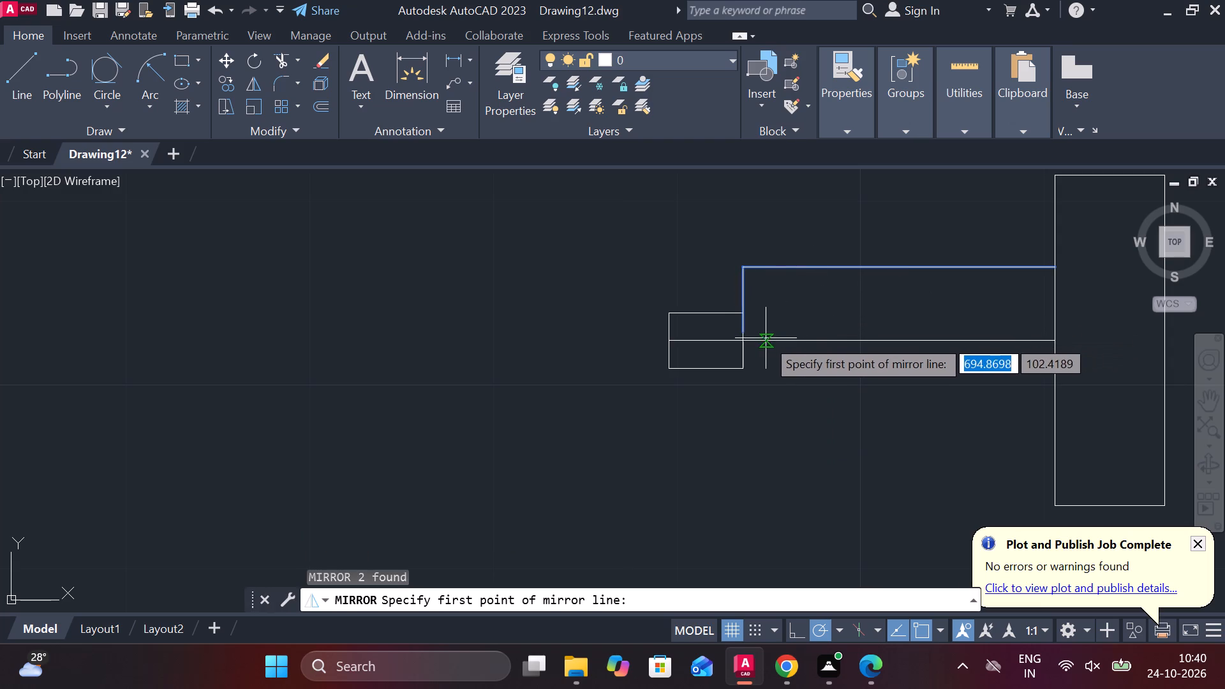
click(1048, 334)
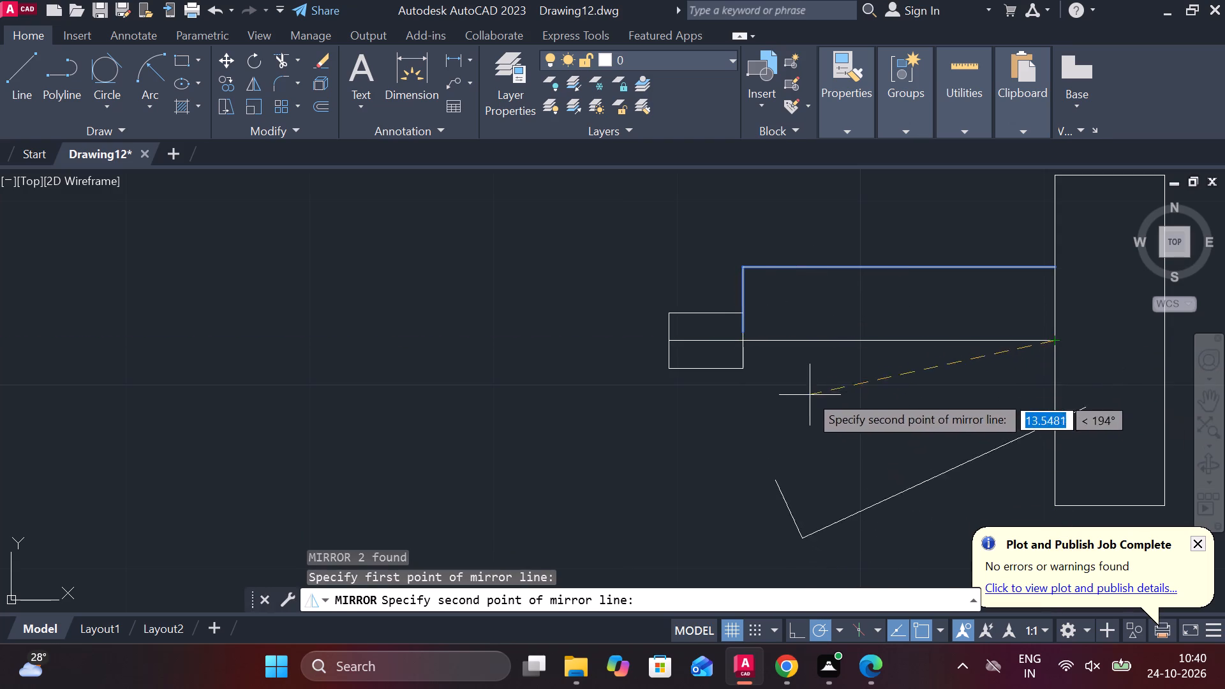
click(742, 343)
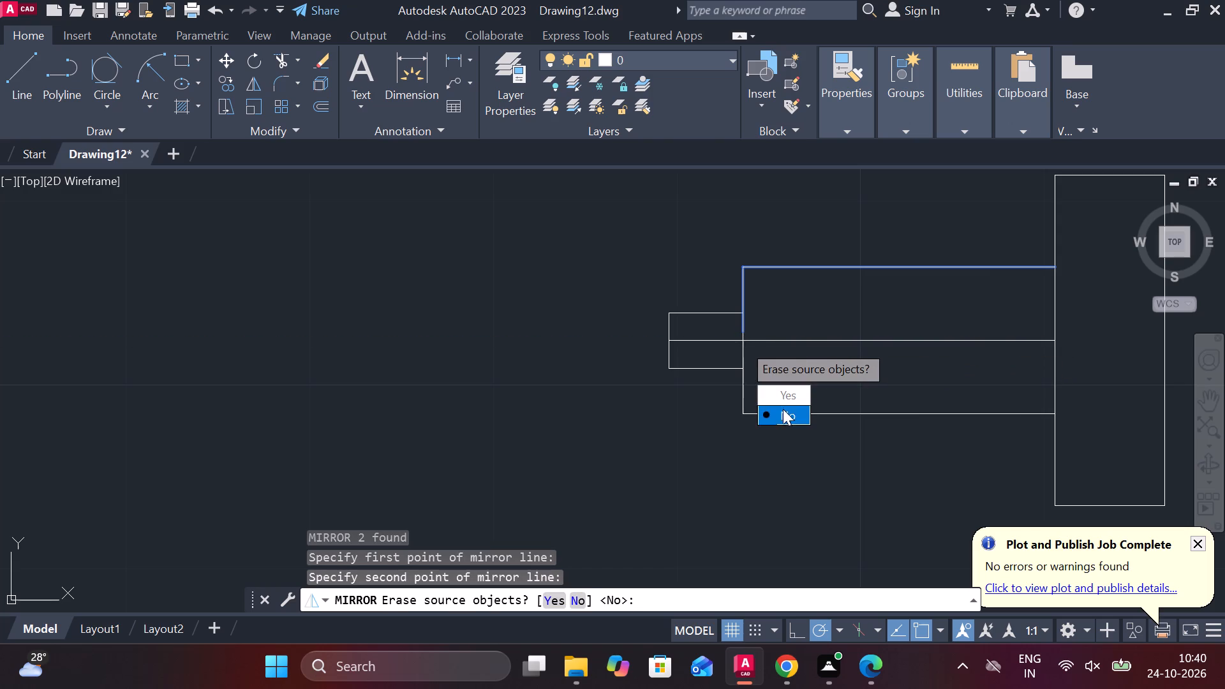
click(783, 411)
Lengthen the part's horizontal middle line past both the head and the small end, to about 33.8 long overall.
scroll(790, 312, down, 1)
middle_drag(806, 323, 664, 314)
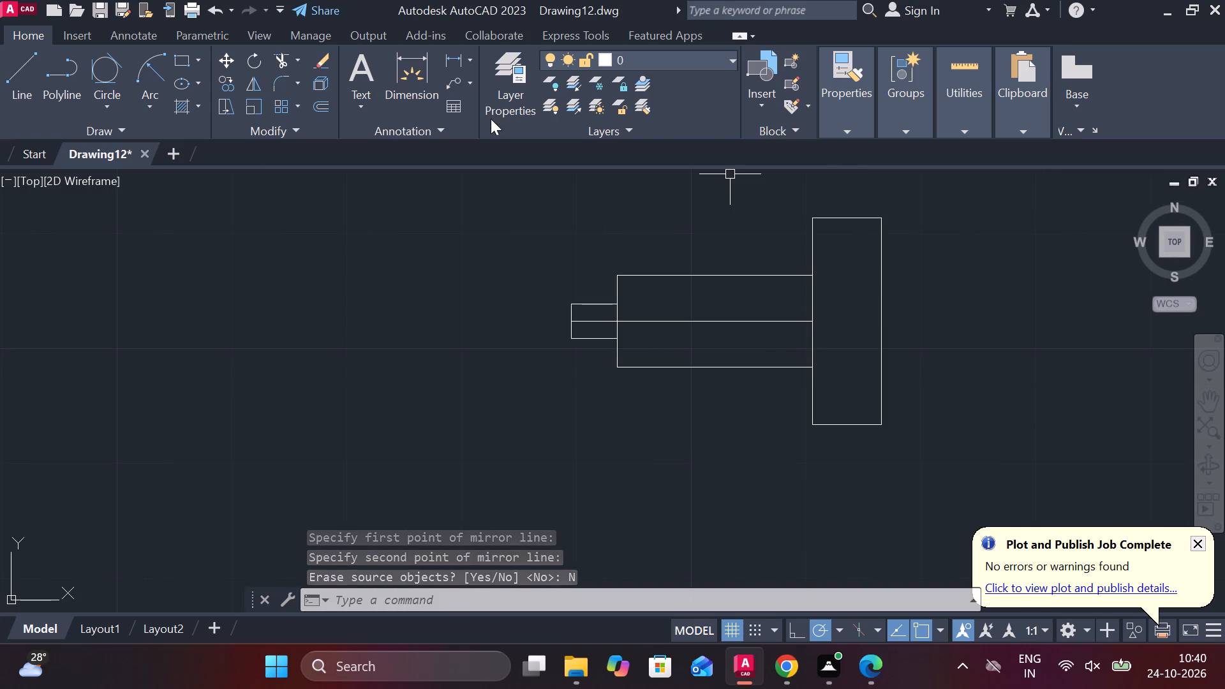
click(449, 57)
key(Escape)
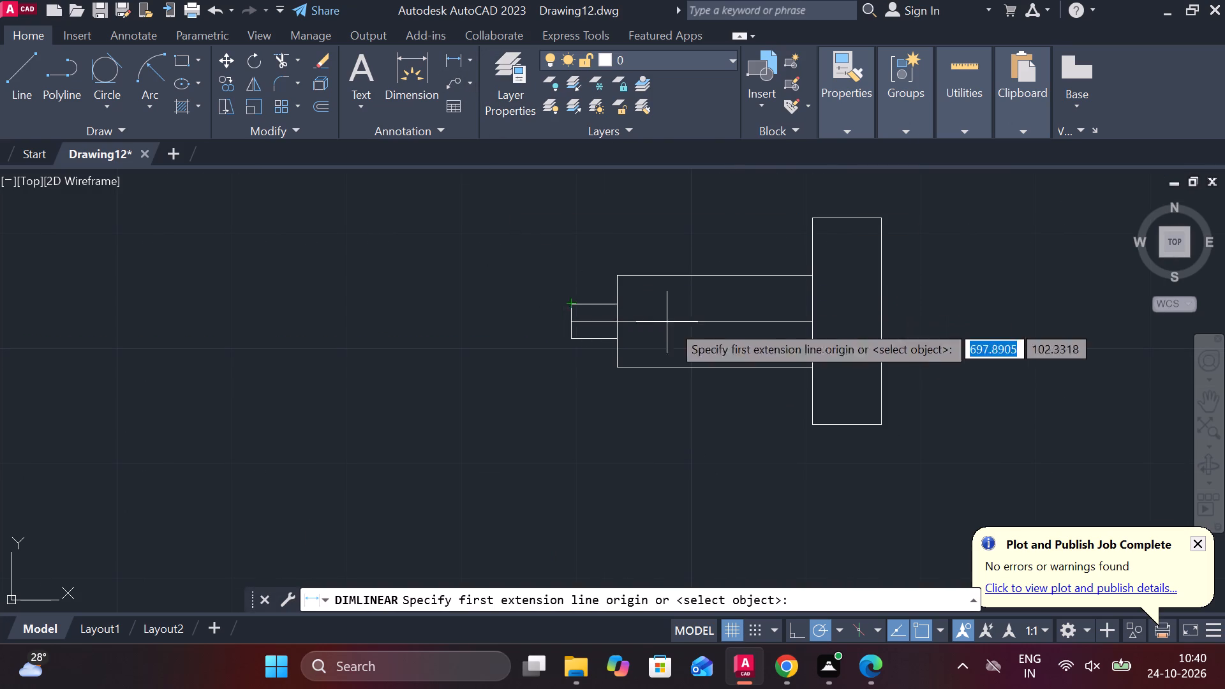
click(683, 323)
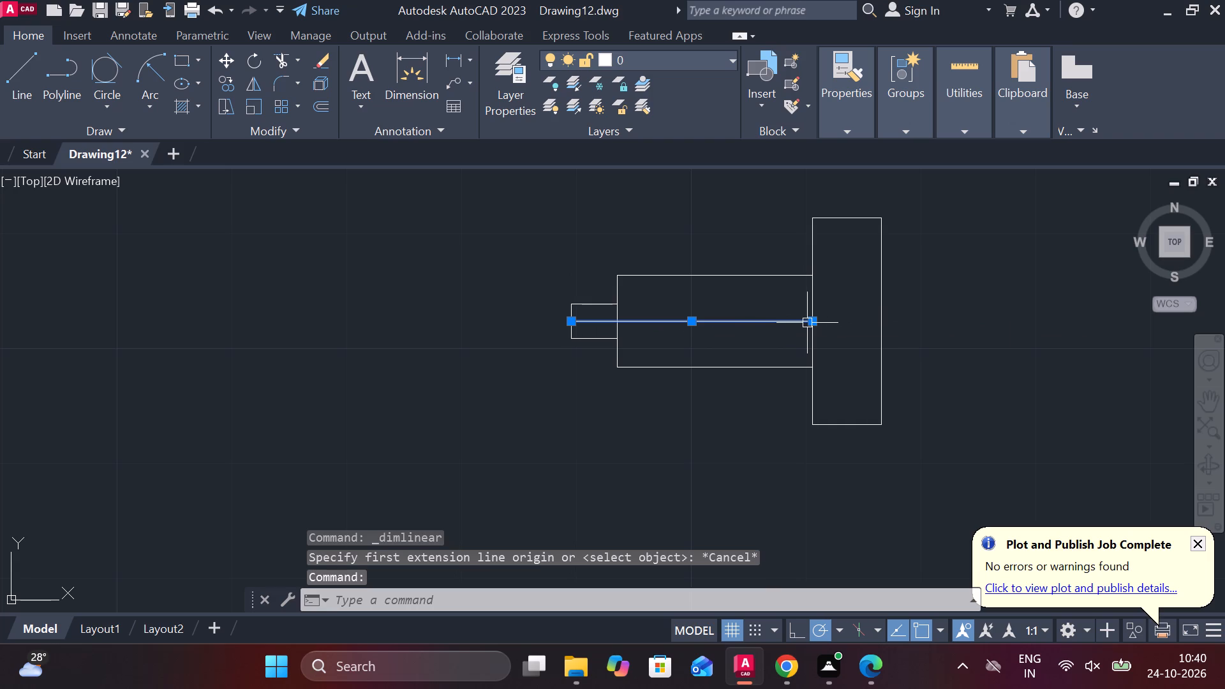
click(810, 323)
key(Escape)
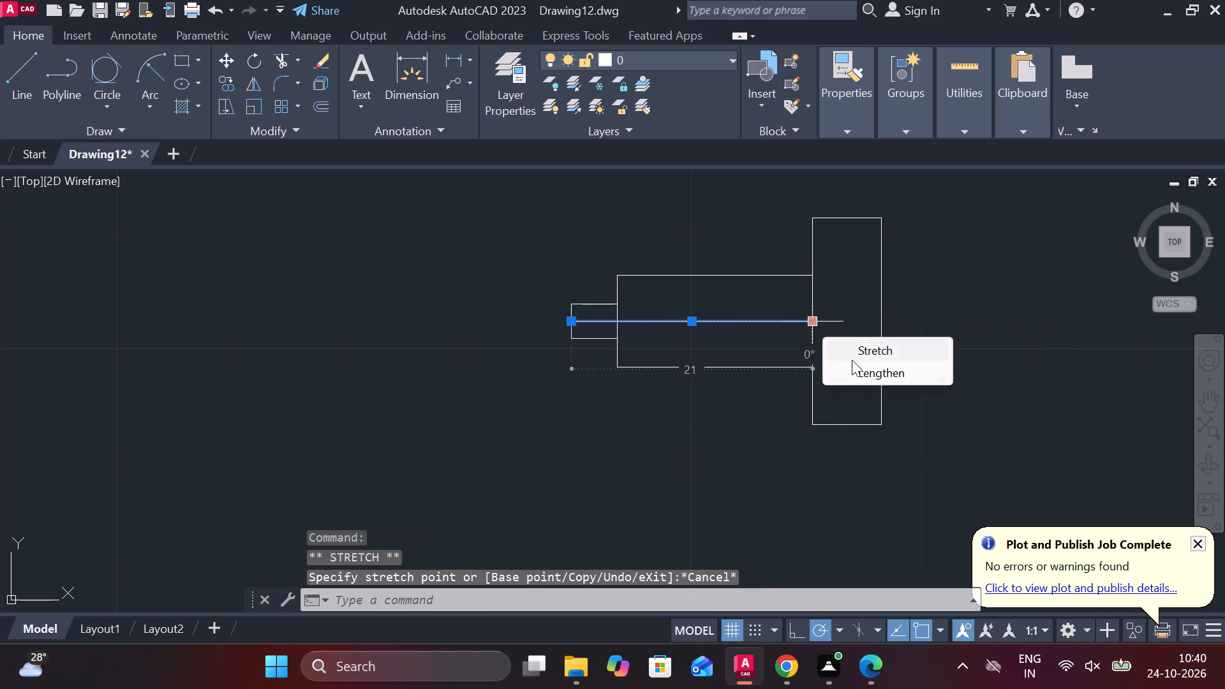
click(873, 374)
click(927, 343)
key(Escape)
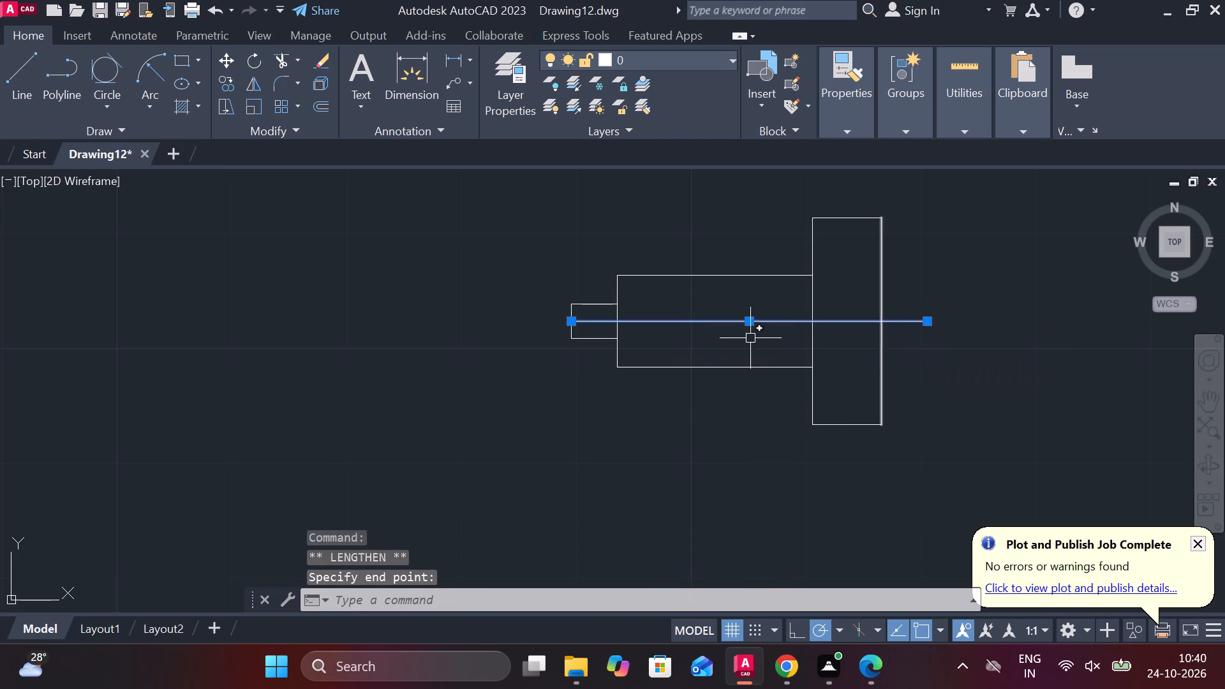
click(590, 325)
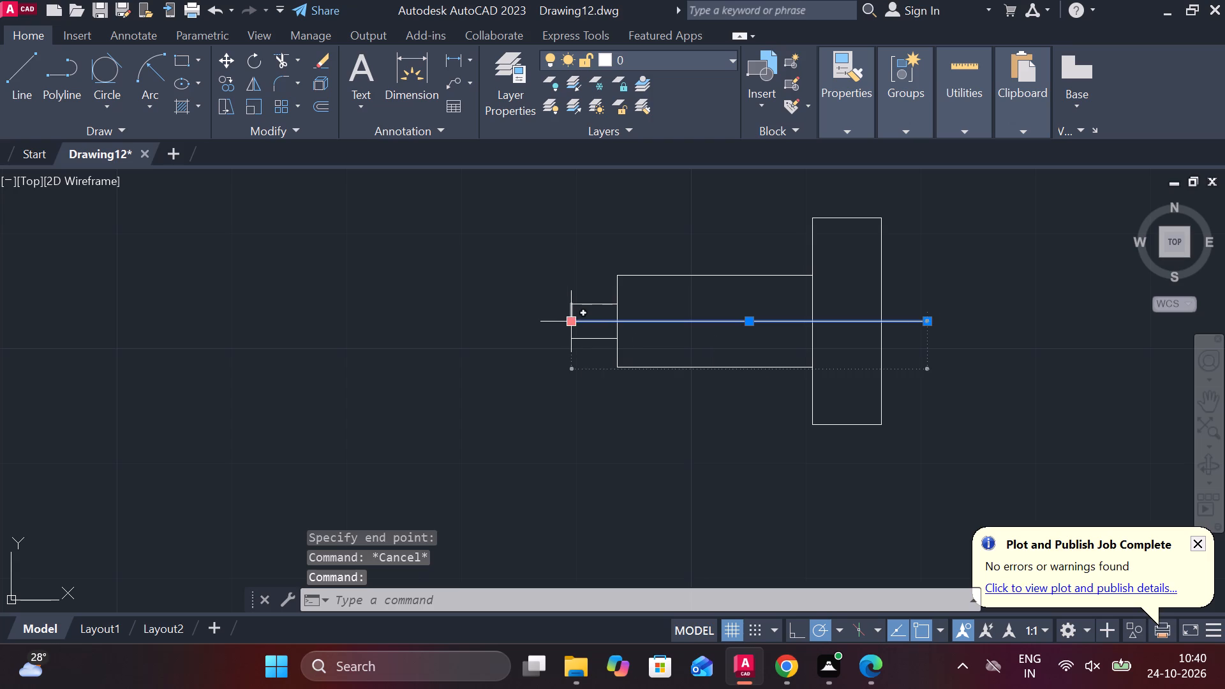
click(635, 366)
click(547, 362)
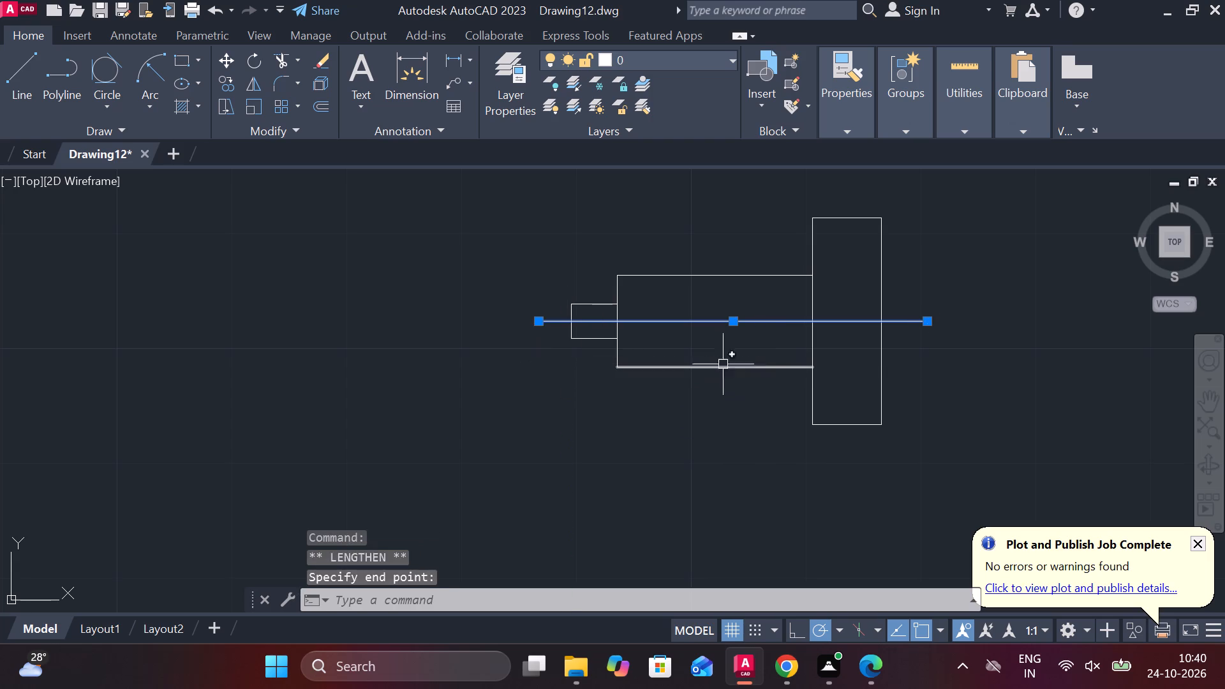
key(Escape)
Assign the CENTER linetype to the part's lengthened middle line.
double_click(723, 322)
click(836, 126)
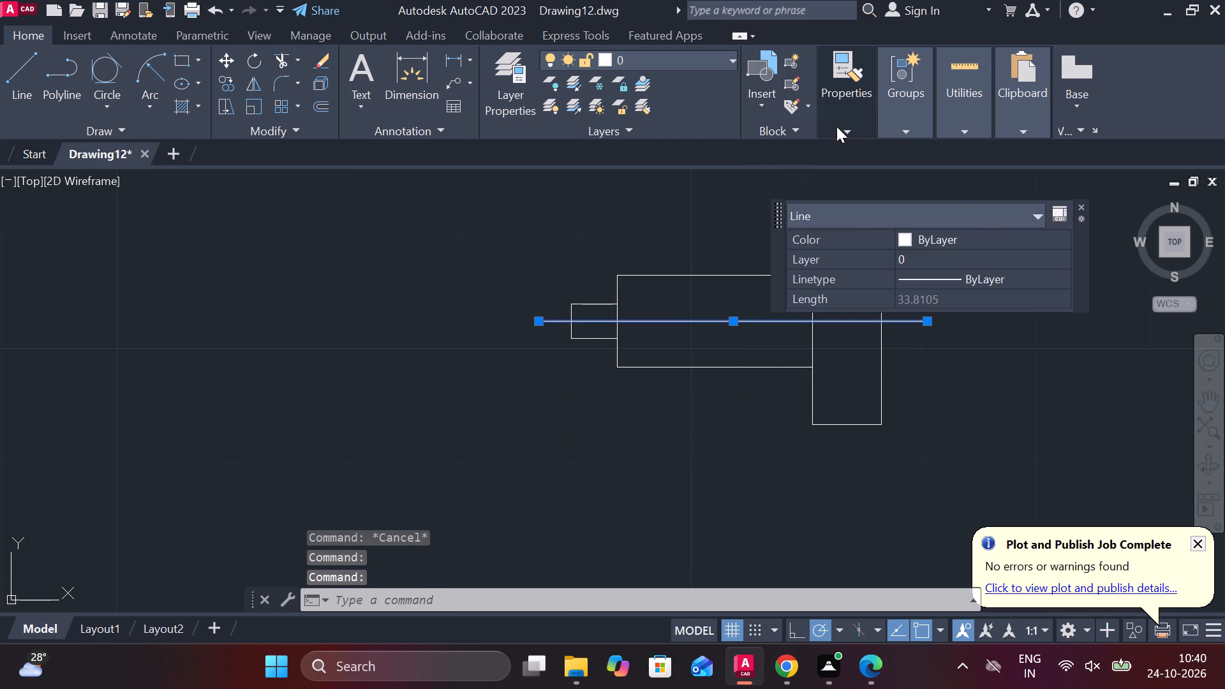
click(976, 196)
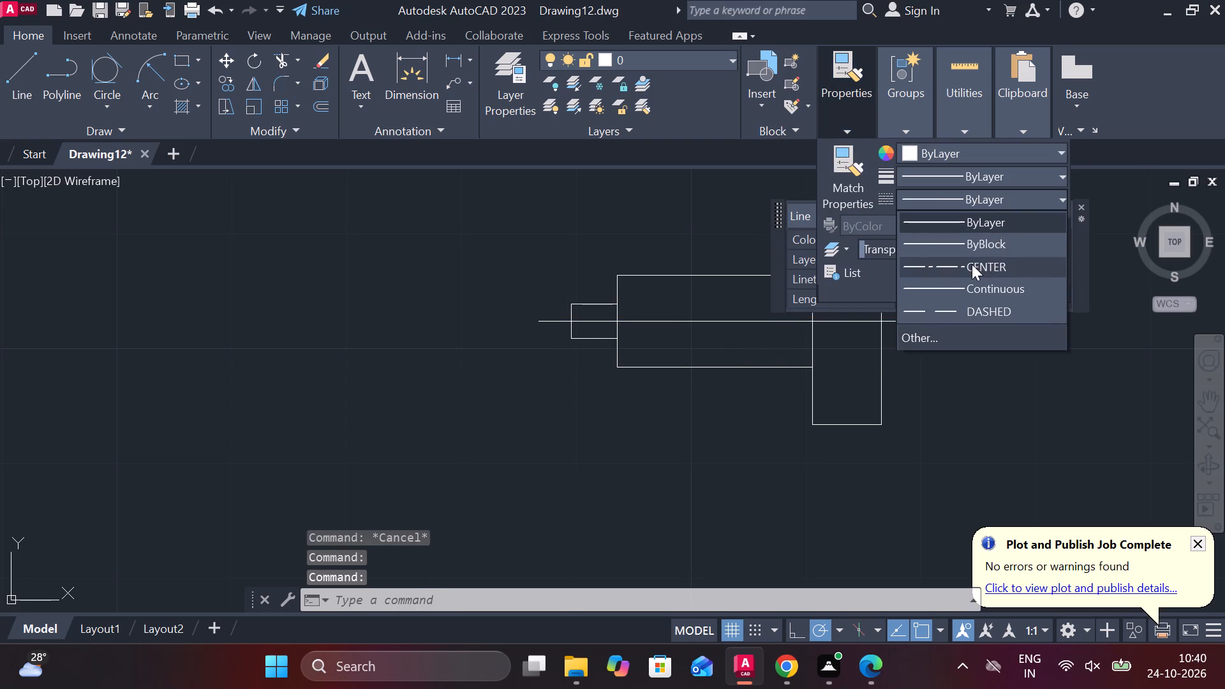
click(972, 264)
key(Escape)
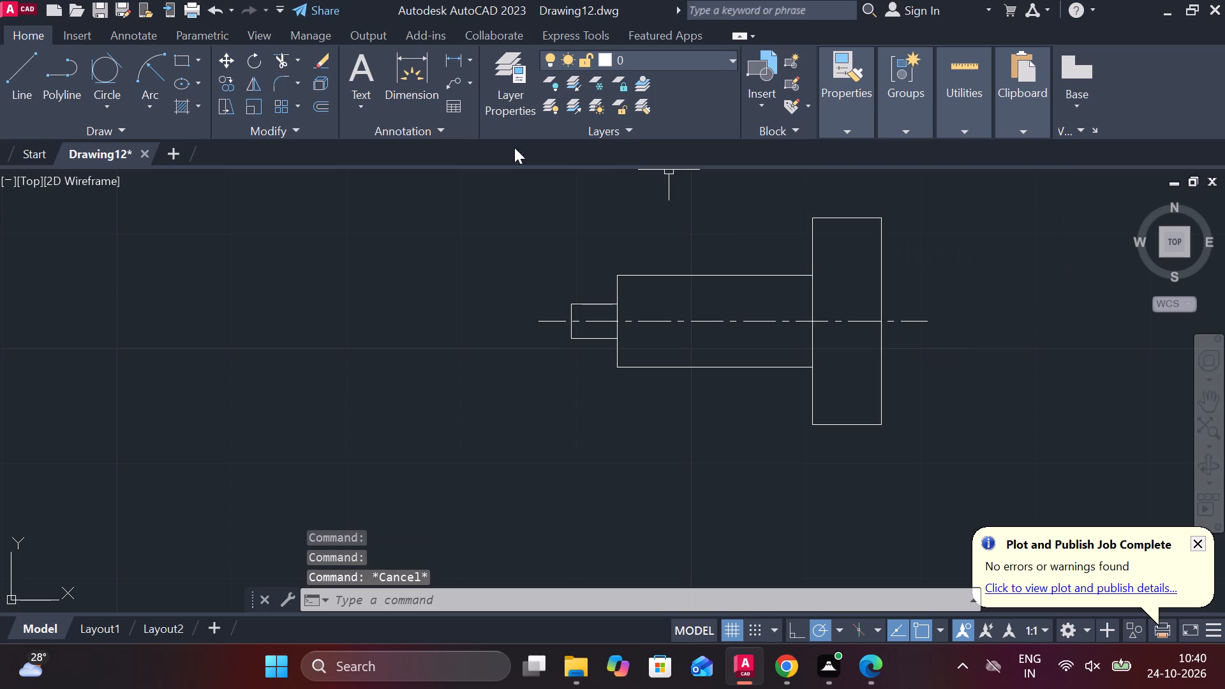
Hatch both halves of the large head rectangle with the ANSI37 pattern at scale 0.6.
click(190, 104)
click(441, 87)
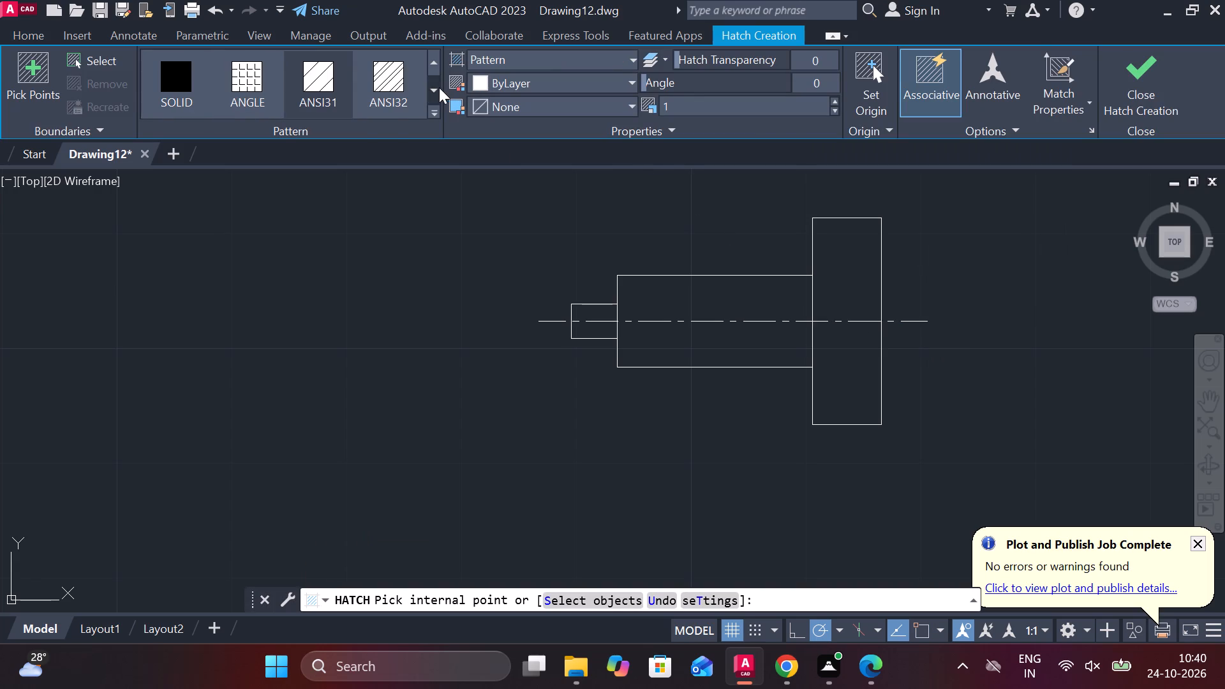
click(439, 87)
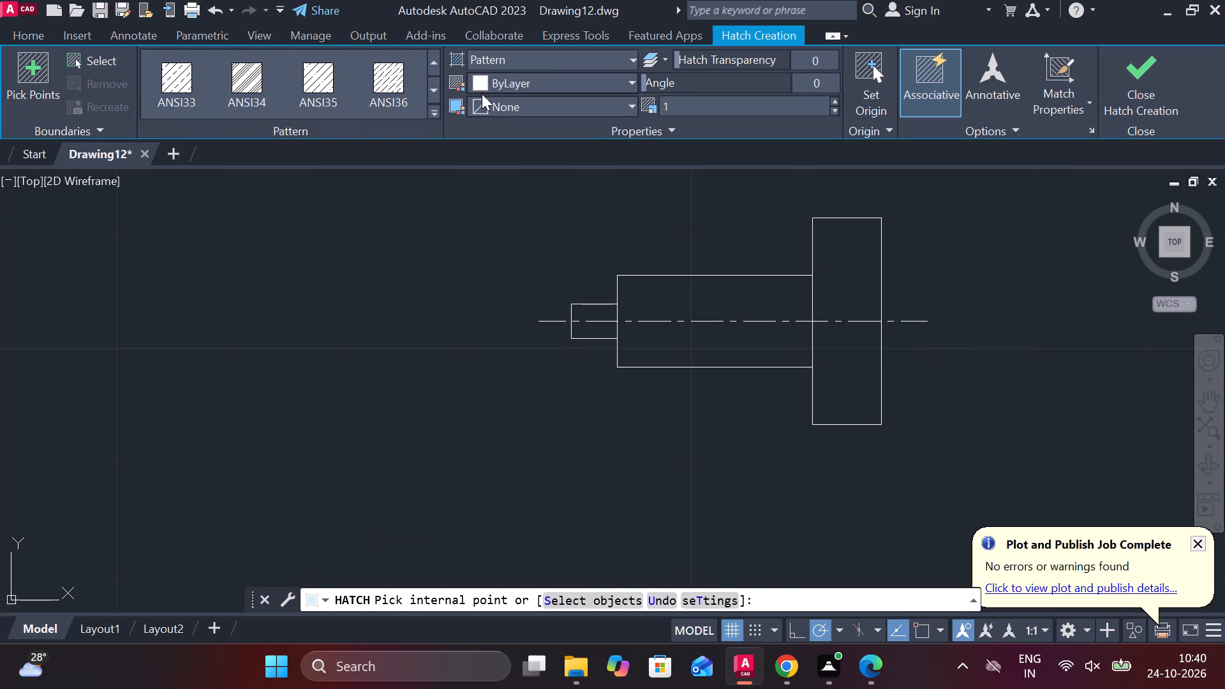
click(431, 86)
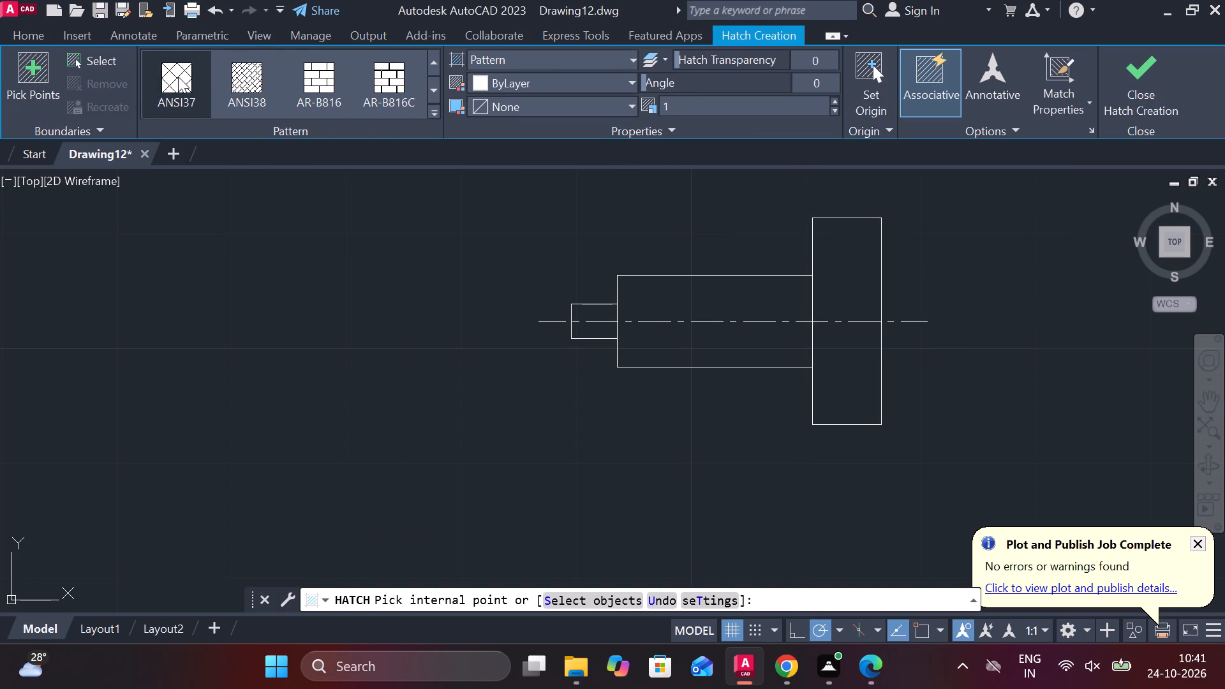
click(178, 77)
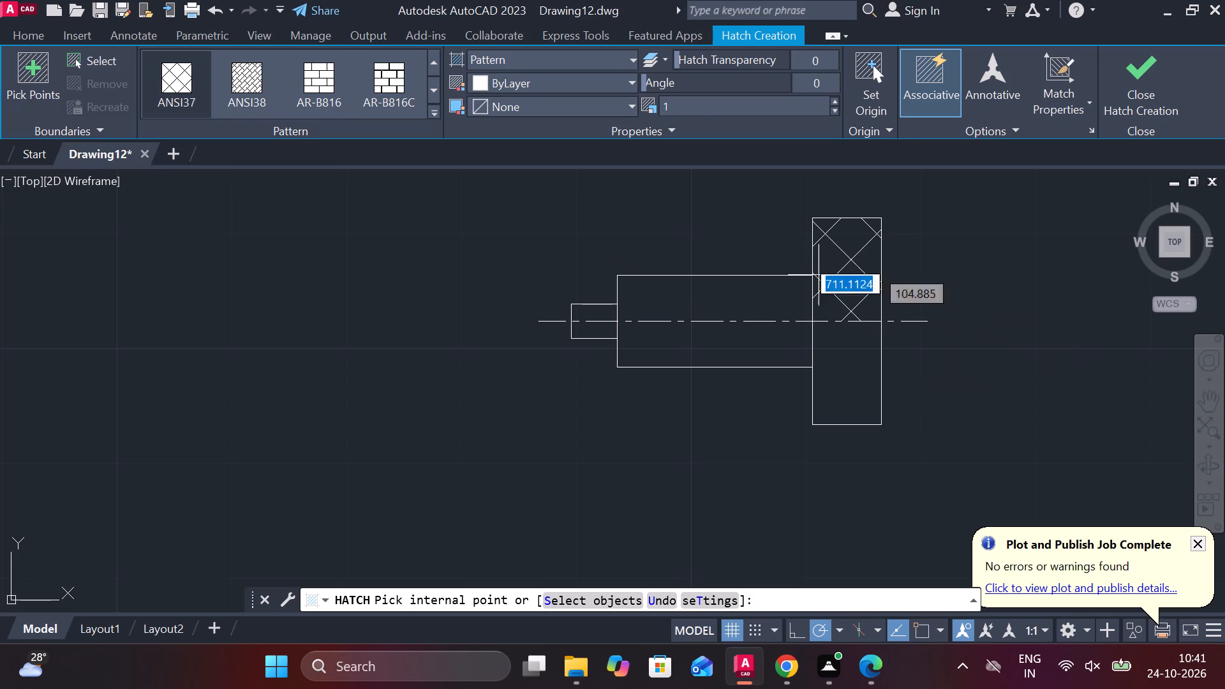
click(691, 109)
text(.6)
click(837, 371)
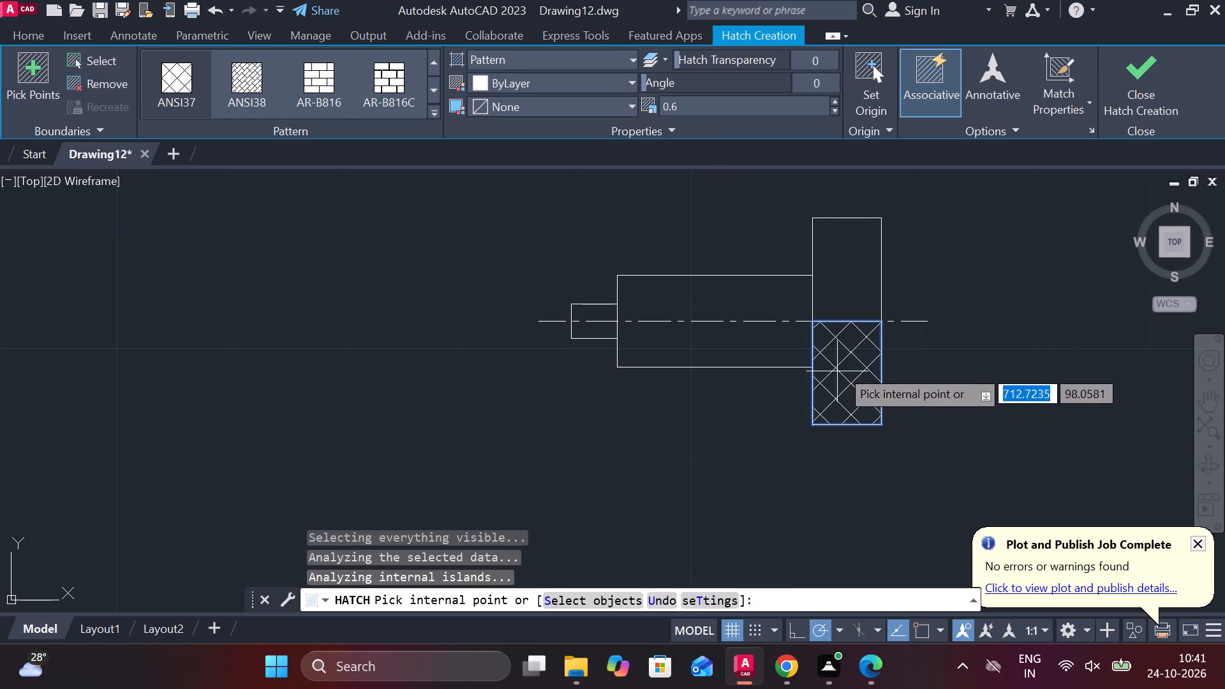
click(871, 256)
Set the head's hatch scale to 0.5 and finish the hatch.
click(687, 101)
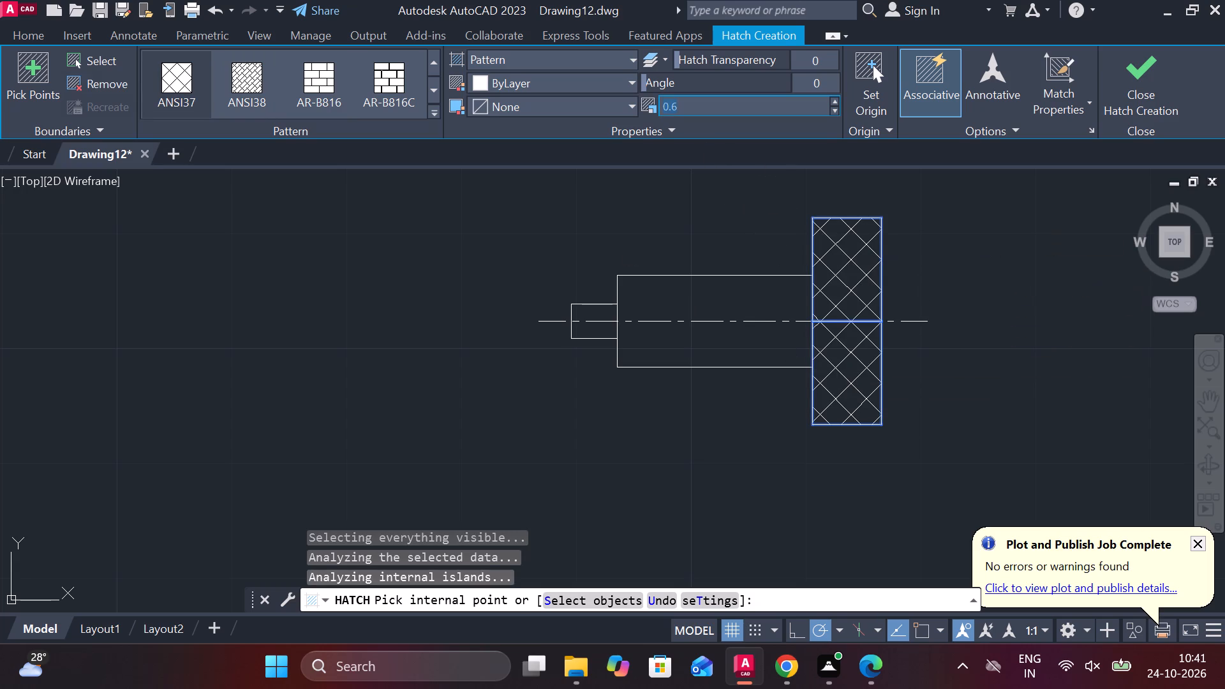
key(period)
key(5)
key(Return)
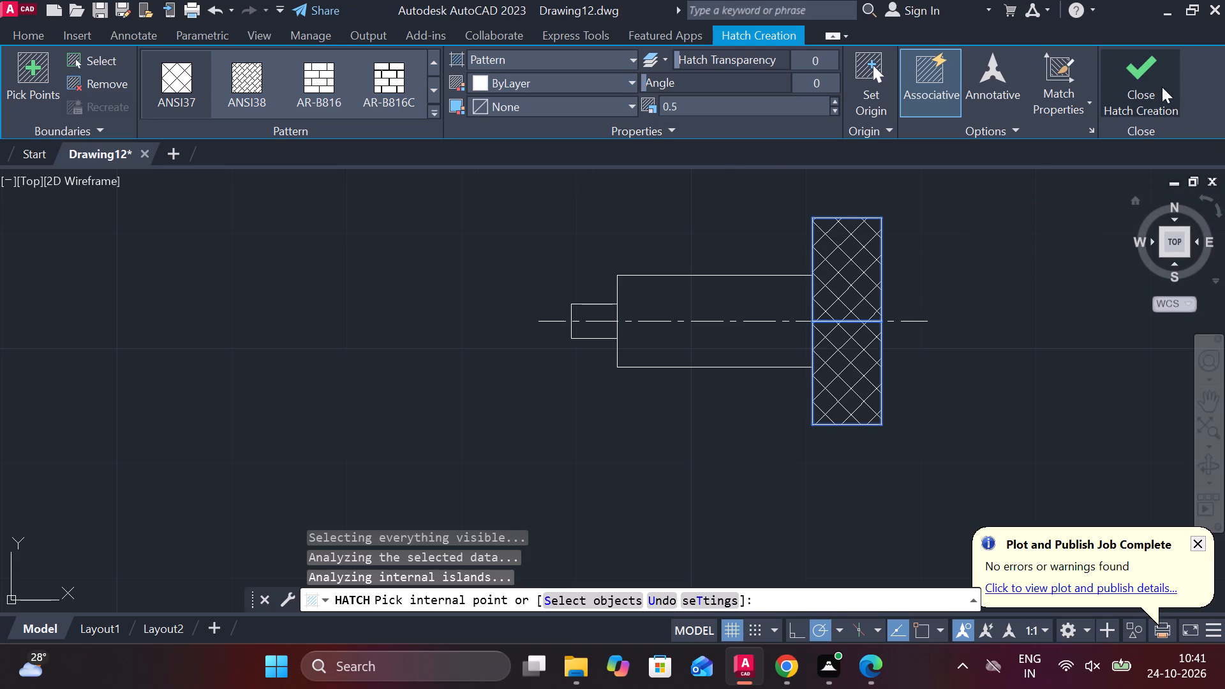
click(1128, 101)
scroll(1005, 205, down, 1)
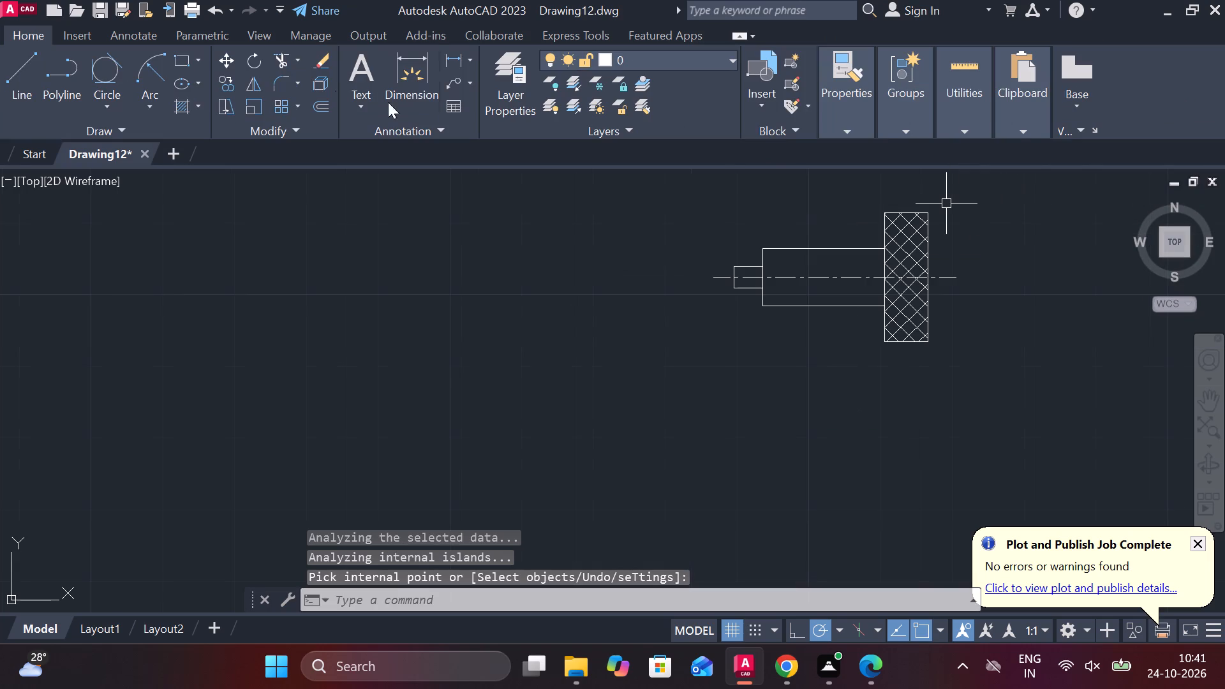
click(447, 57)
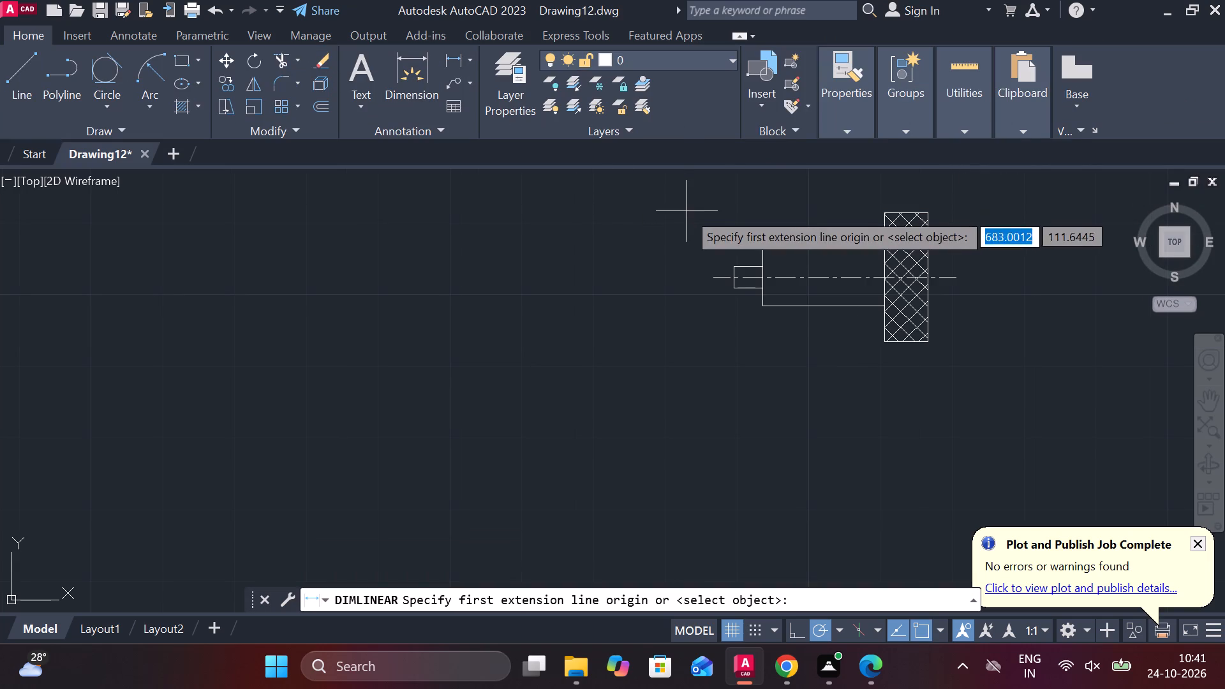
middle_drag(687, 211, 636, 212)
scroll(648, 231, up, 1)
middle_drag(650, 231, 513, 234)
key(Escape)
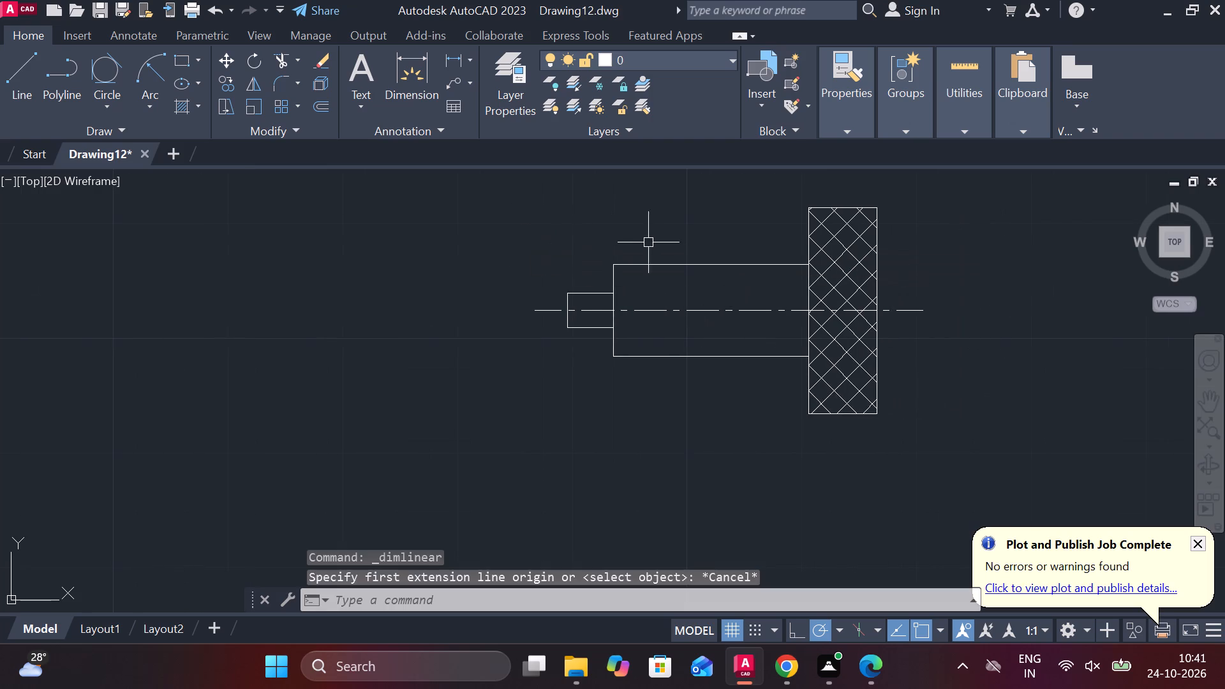
Offset the shank's upper and lower edges inward by 1 to add thread lines.
click(680, 265)
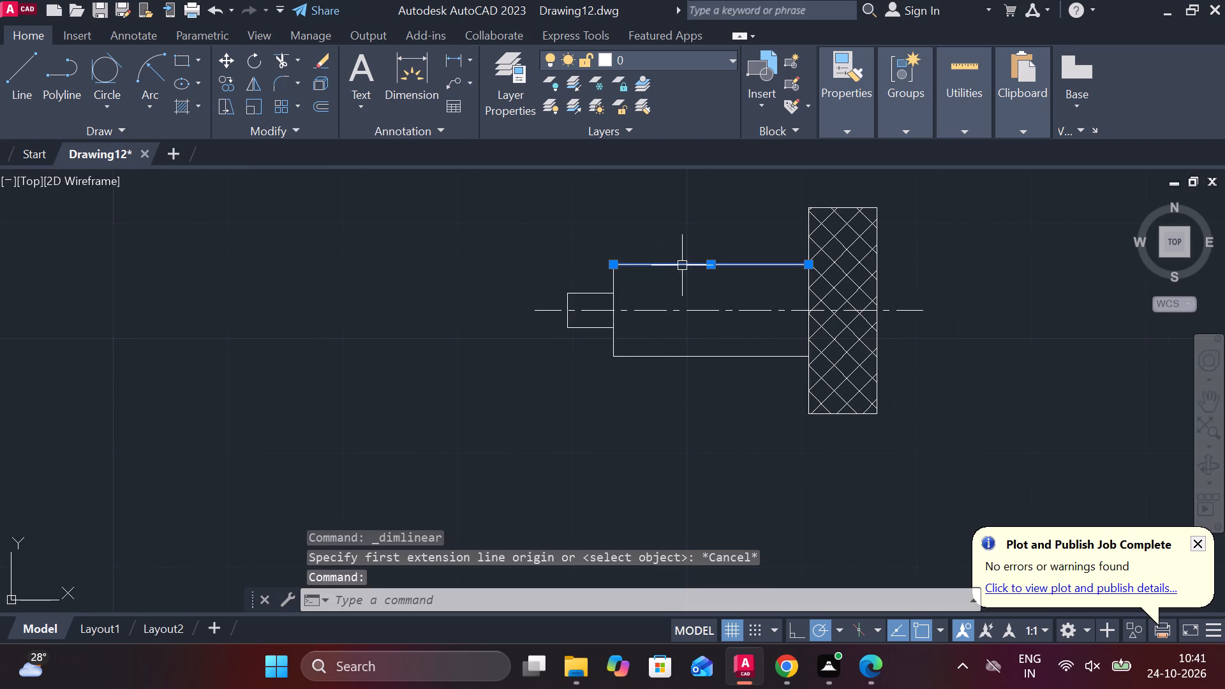
key(o)
key(Return)
key(Return)
text(1)
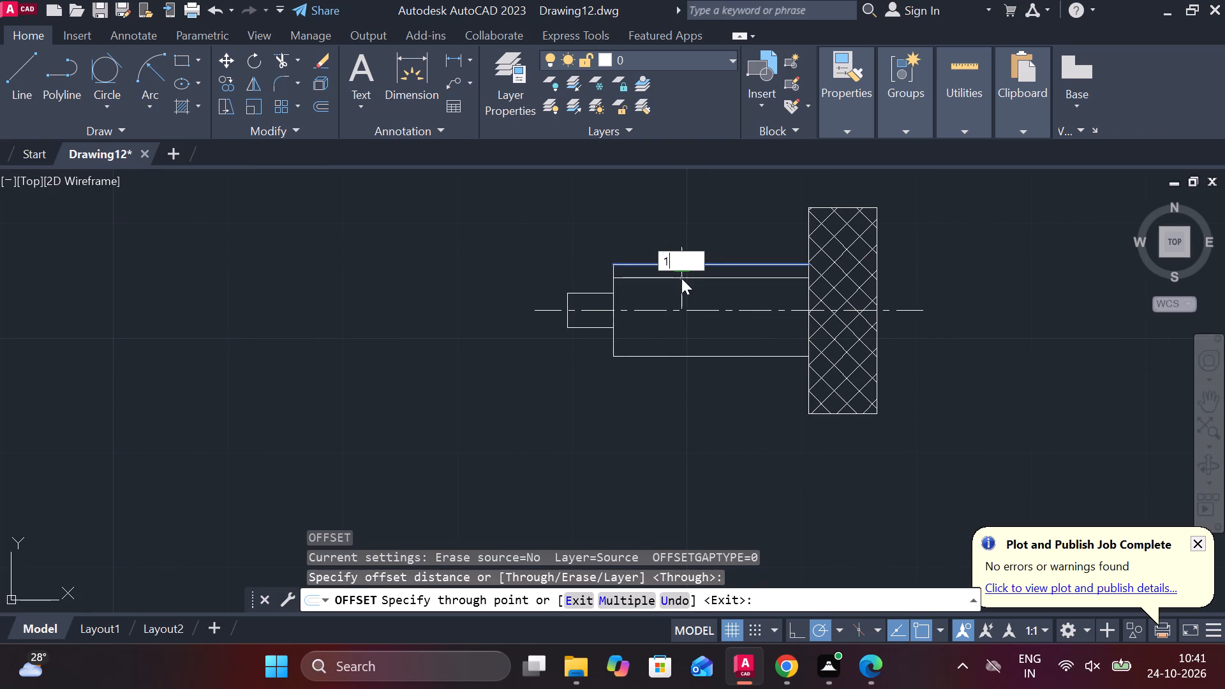
key(space)
click(697, 360)
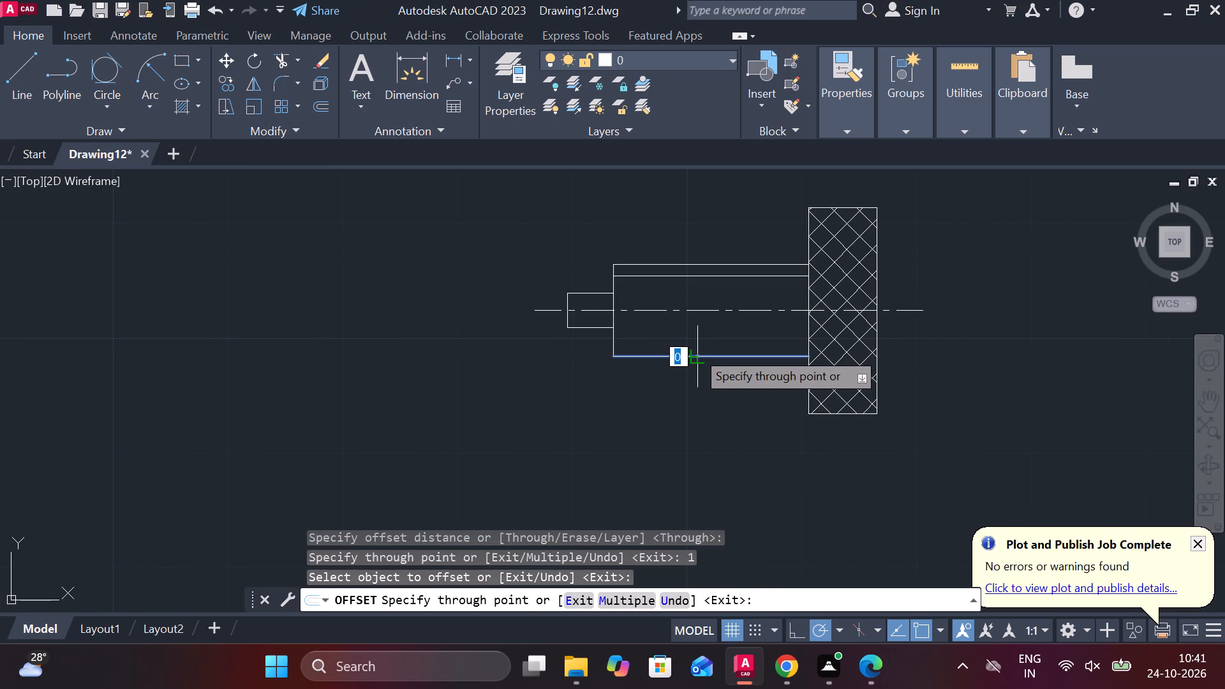
text(1)
key(space)
click(699, 344)
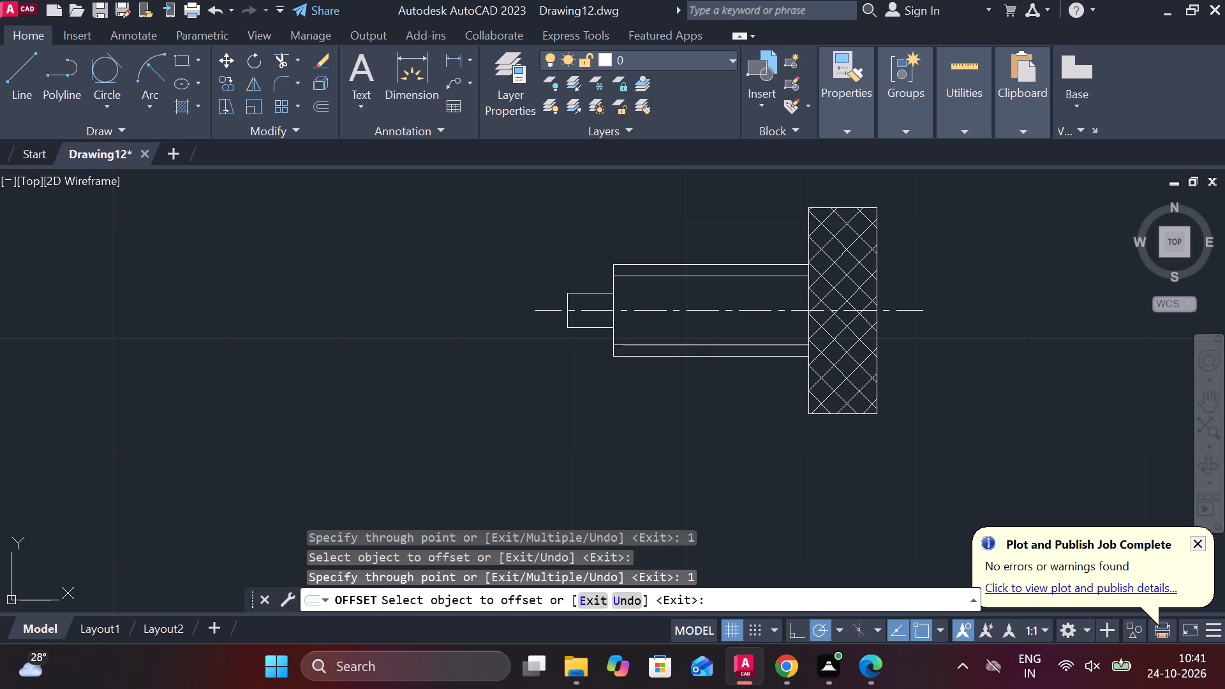
key(Escape)
key(Escape)
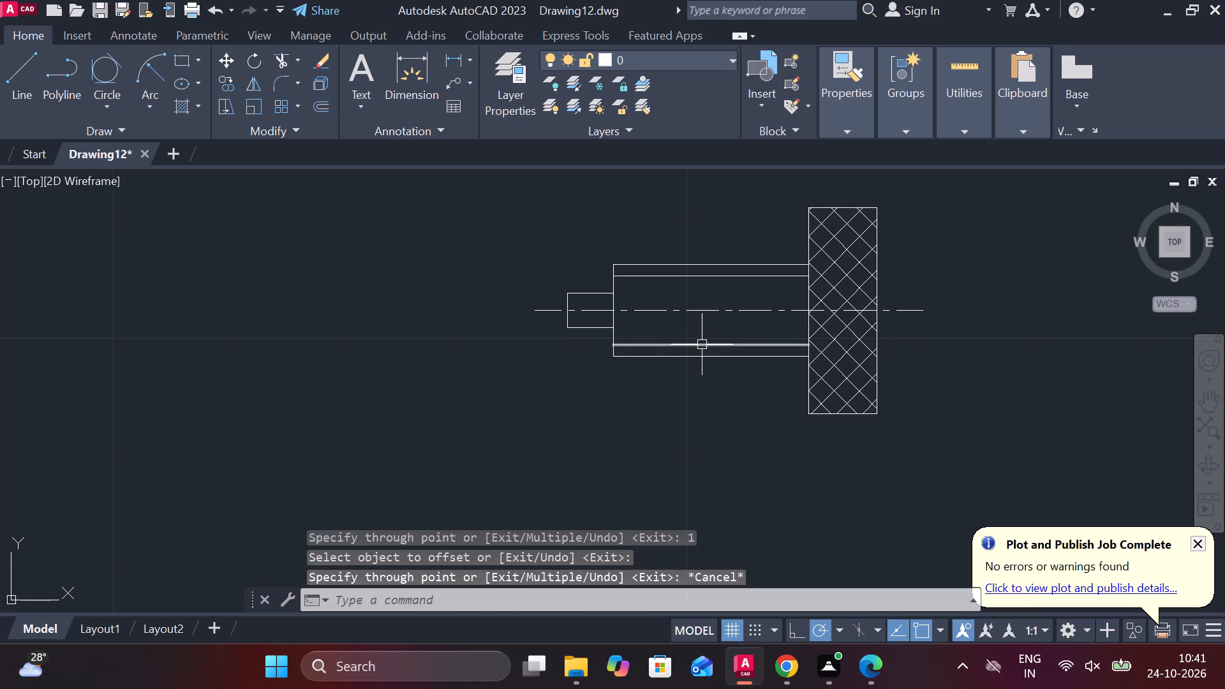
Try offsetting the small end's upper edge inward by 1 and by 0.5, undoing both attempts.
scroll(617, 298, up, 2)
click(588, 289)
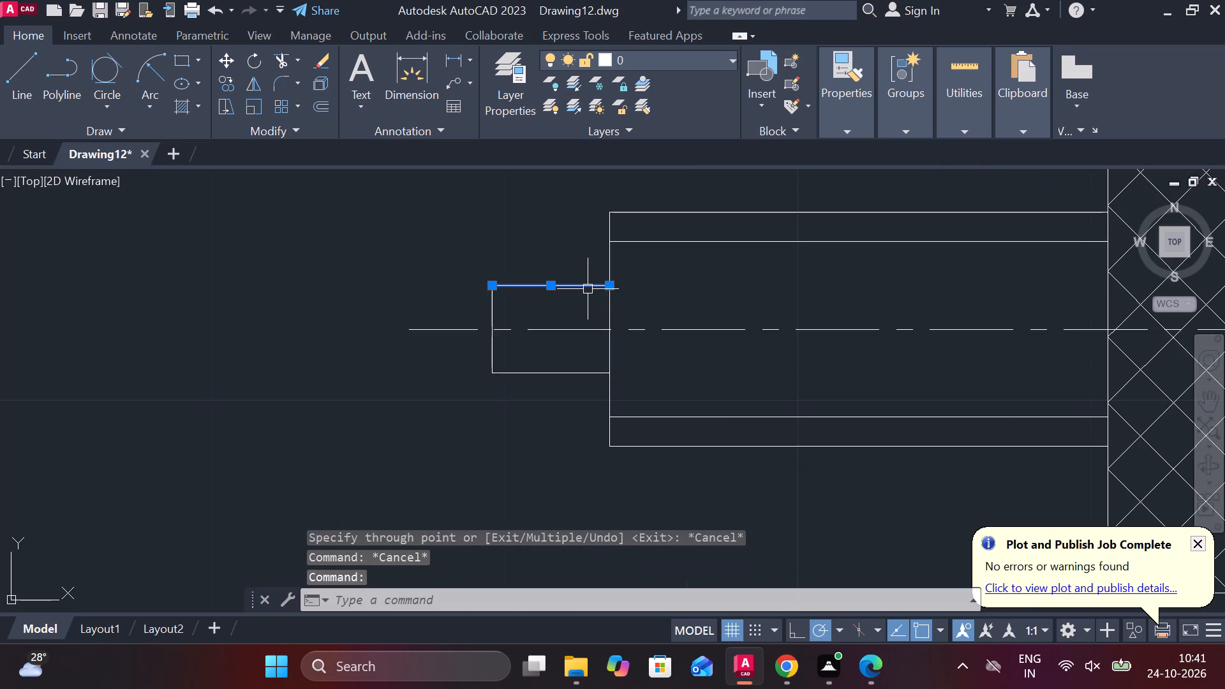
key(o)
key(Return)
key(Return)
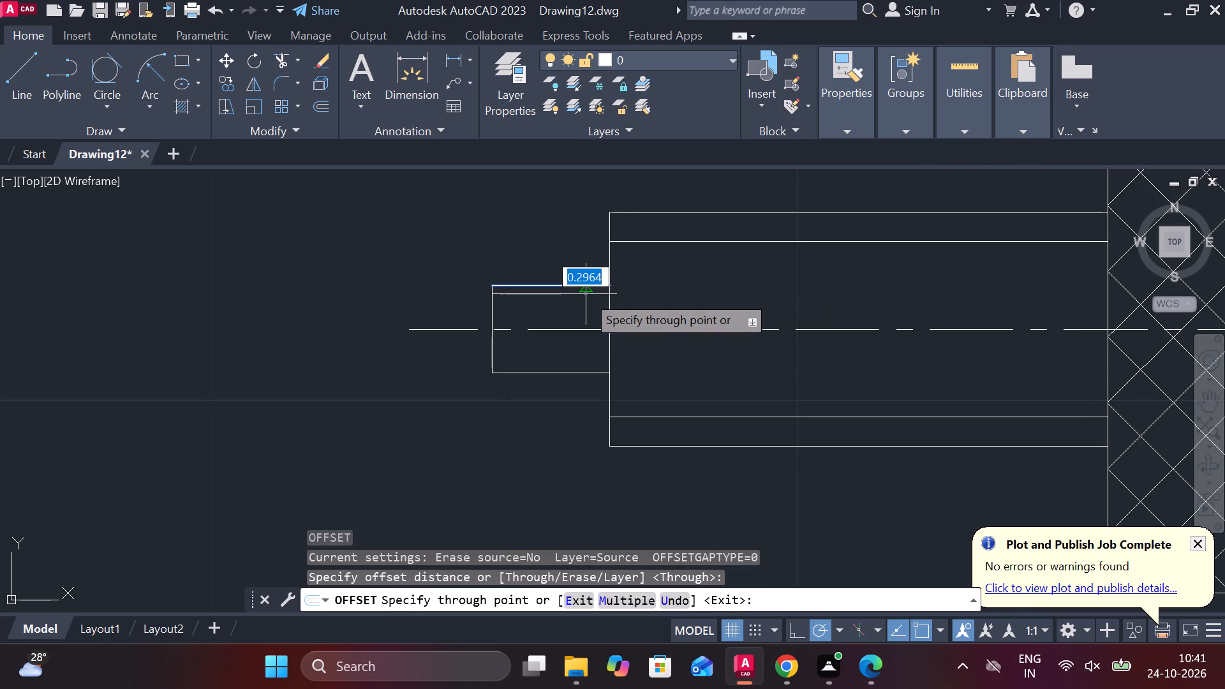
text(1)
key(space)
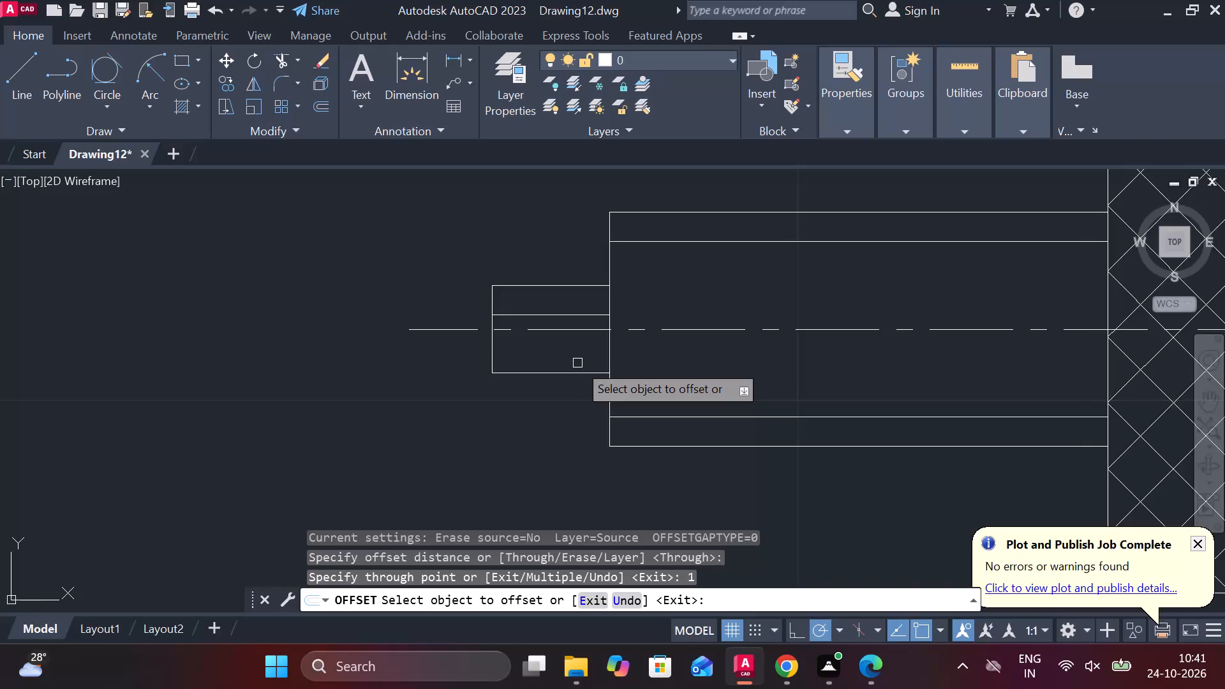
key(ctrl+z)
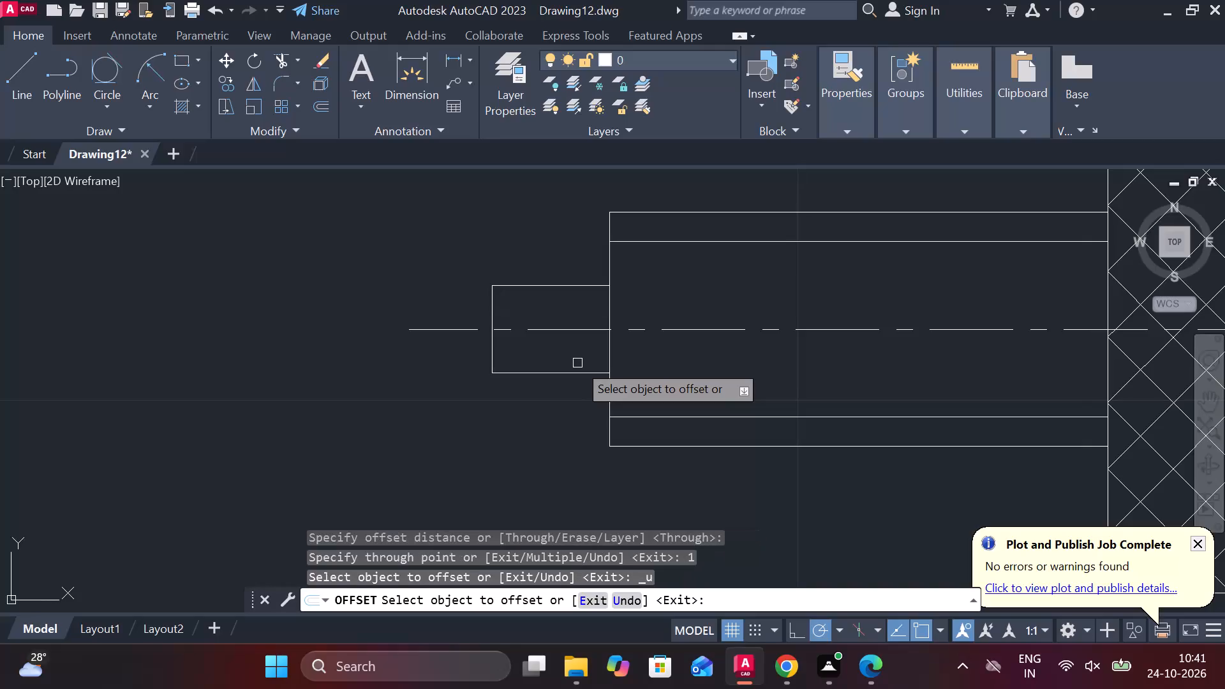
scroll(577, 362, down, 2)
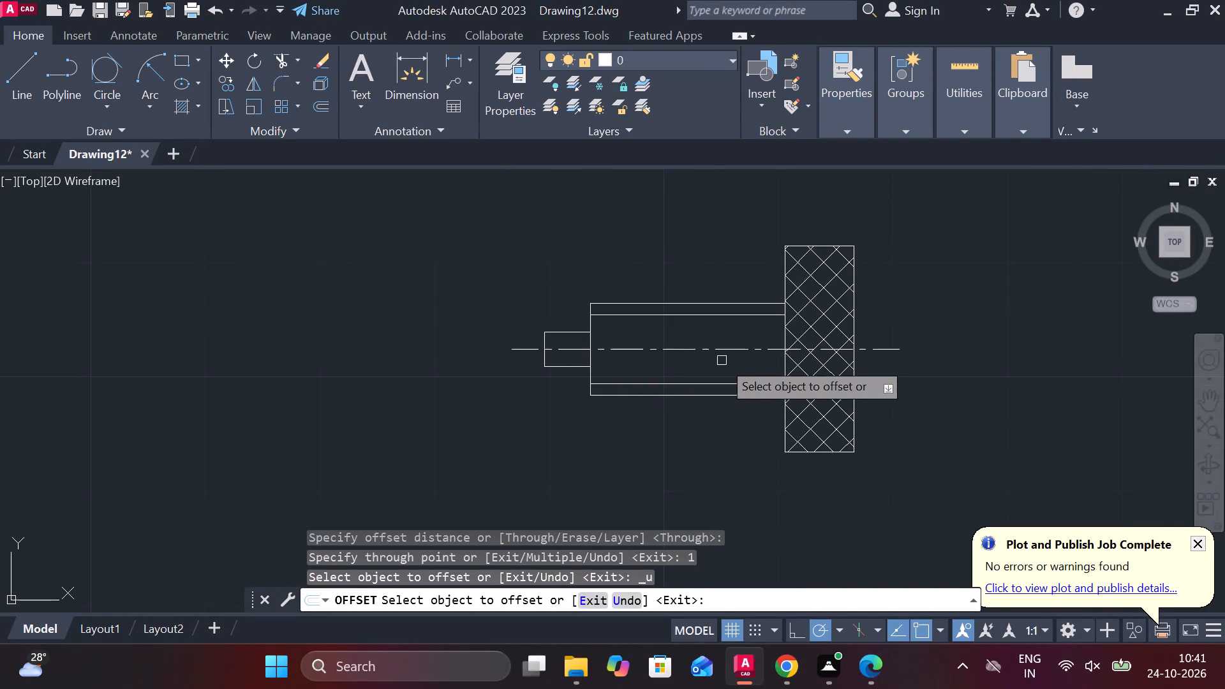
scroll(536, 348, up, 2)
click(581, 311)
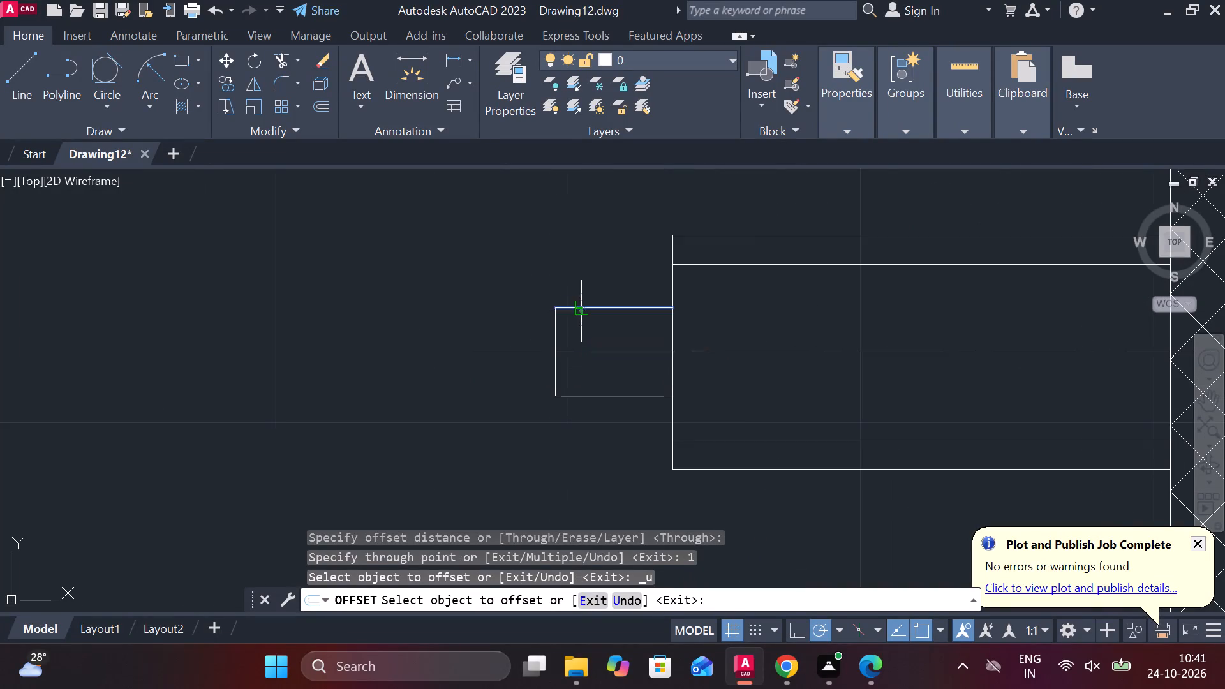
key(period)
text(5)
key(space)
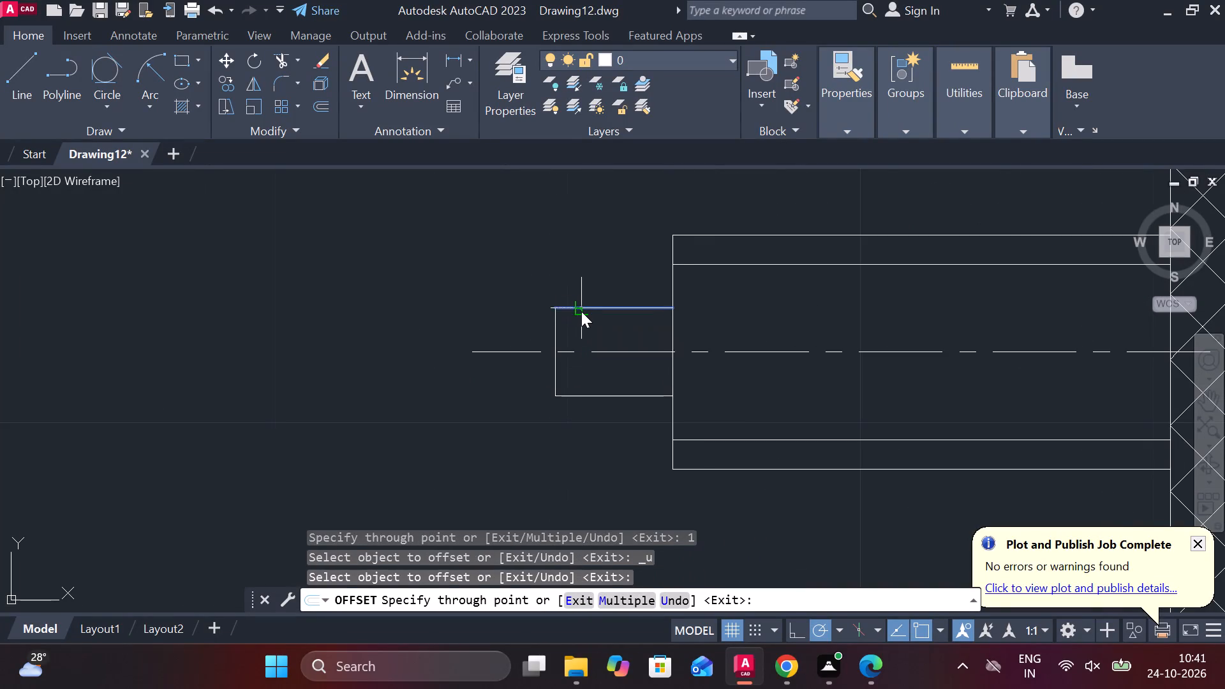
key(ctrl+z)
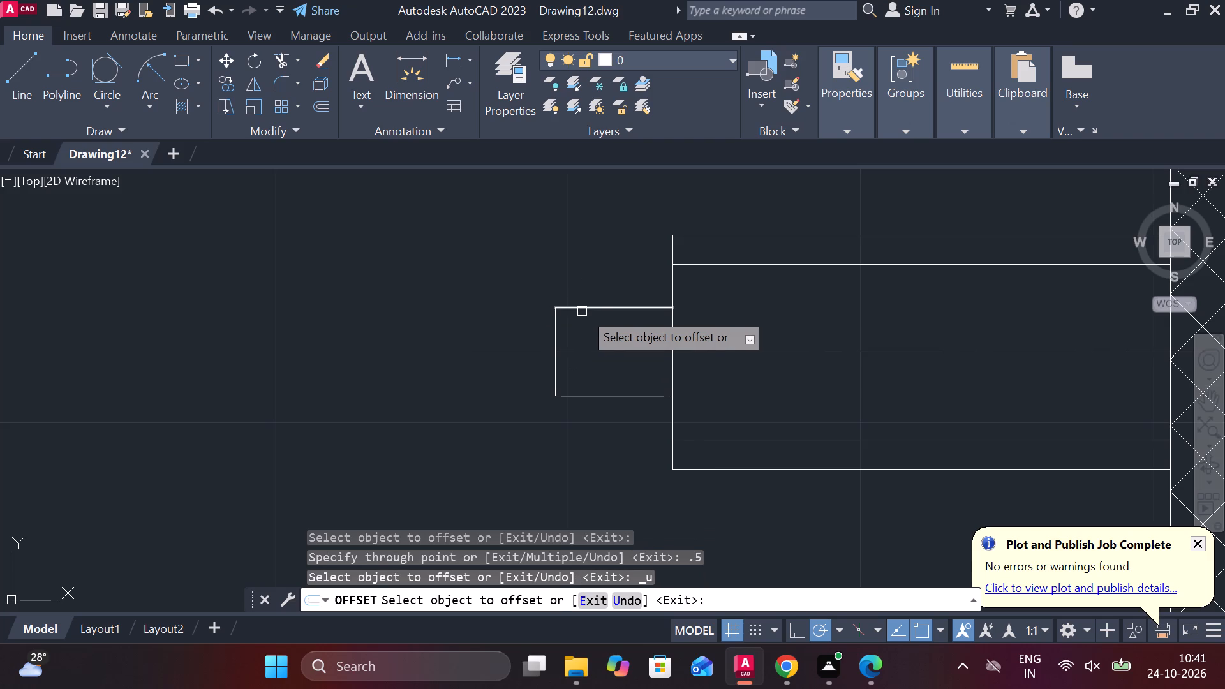
Offset the small end's upper and lower edges inward by 0.5 to add its thread lines.
click(597, 308)
key(period)
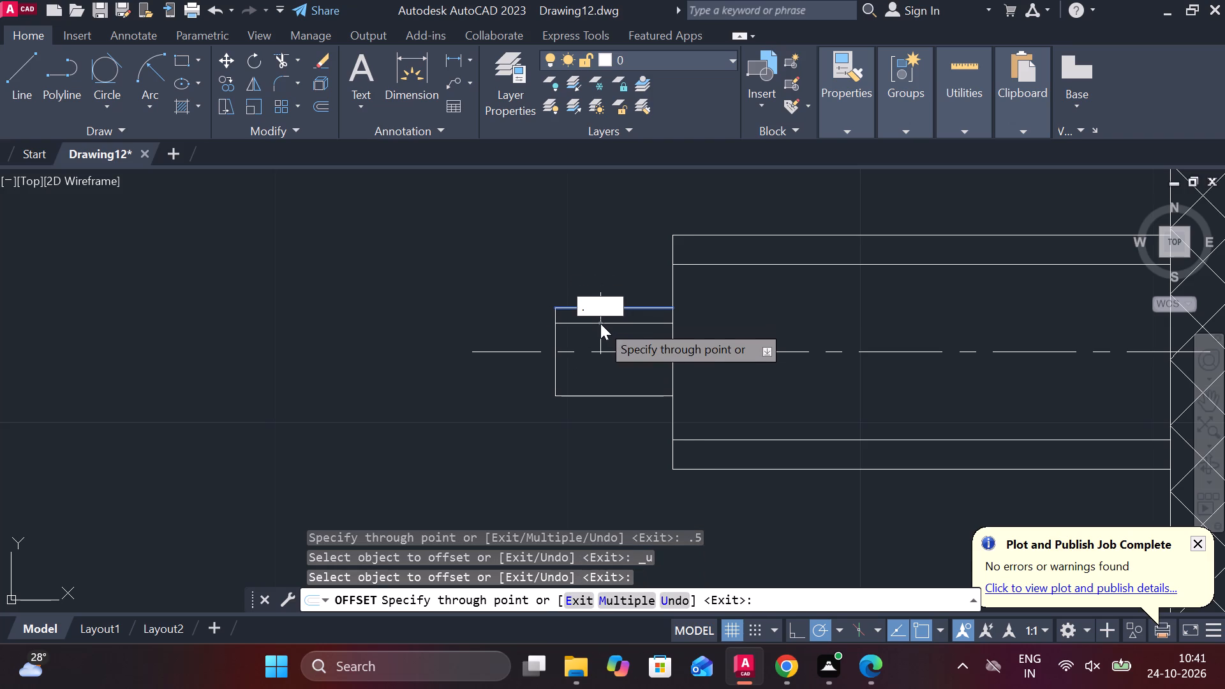
text(5)
key(space)
click(592, 397)
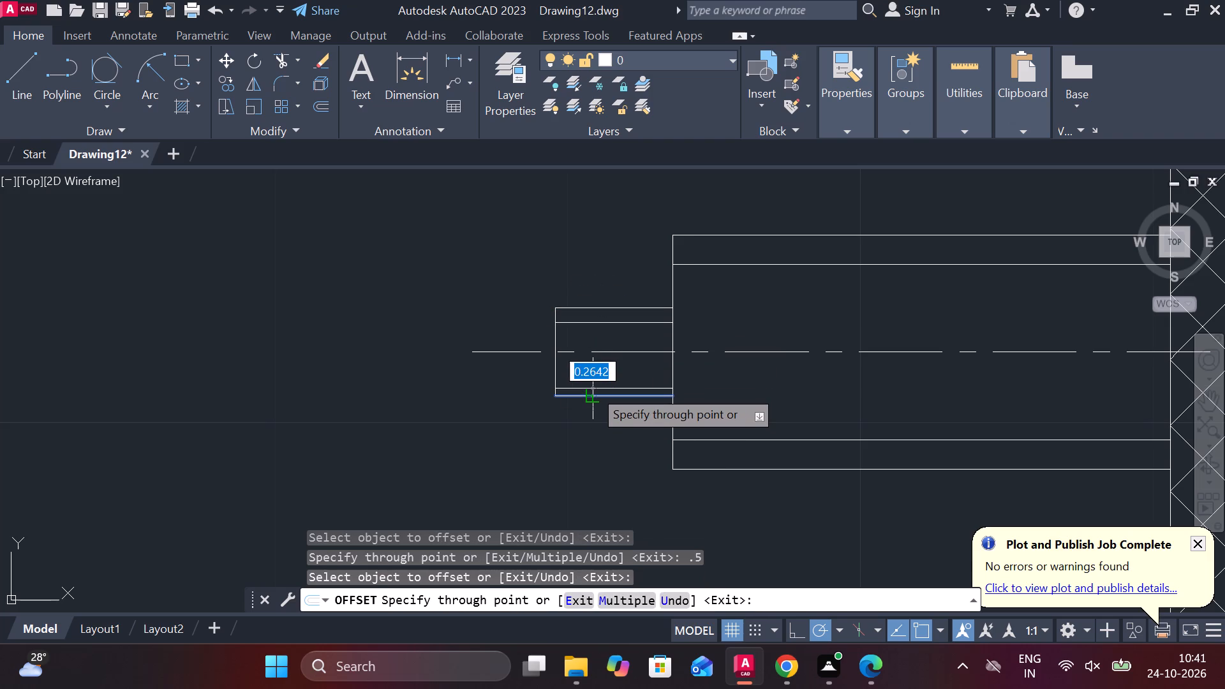
key(period)
key(5)
key(Return)
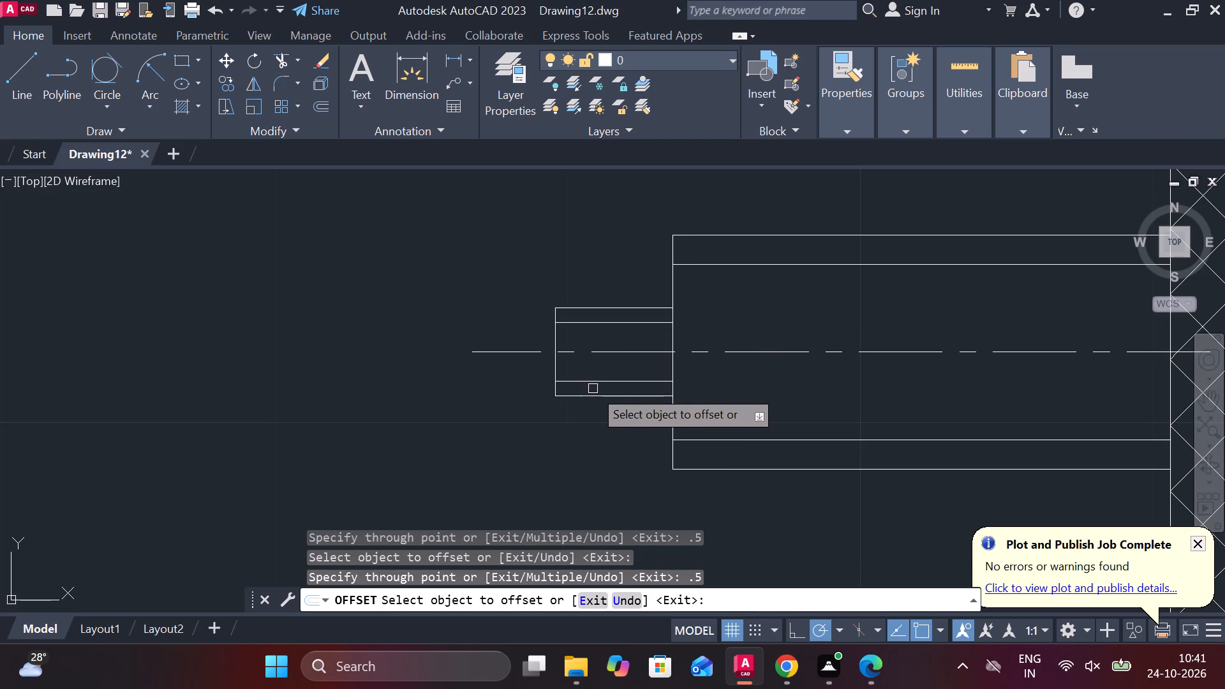
scroll(561, 433, down, 1)
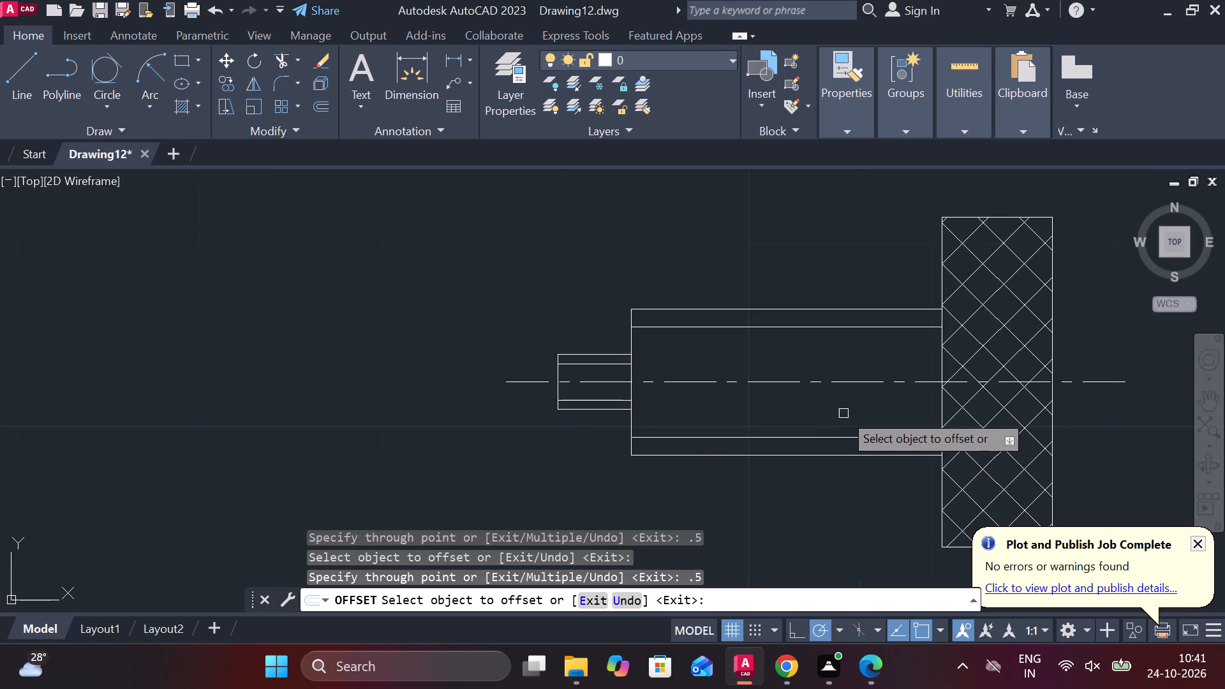
key(Escape)
Assign the DASHED linetype to the four inner thread lines of the shank and small end.
click(769, 322)
key(Escape)
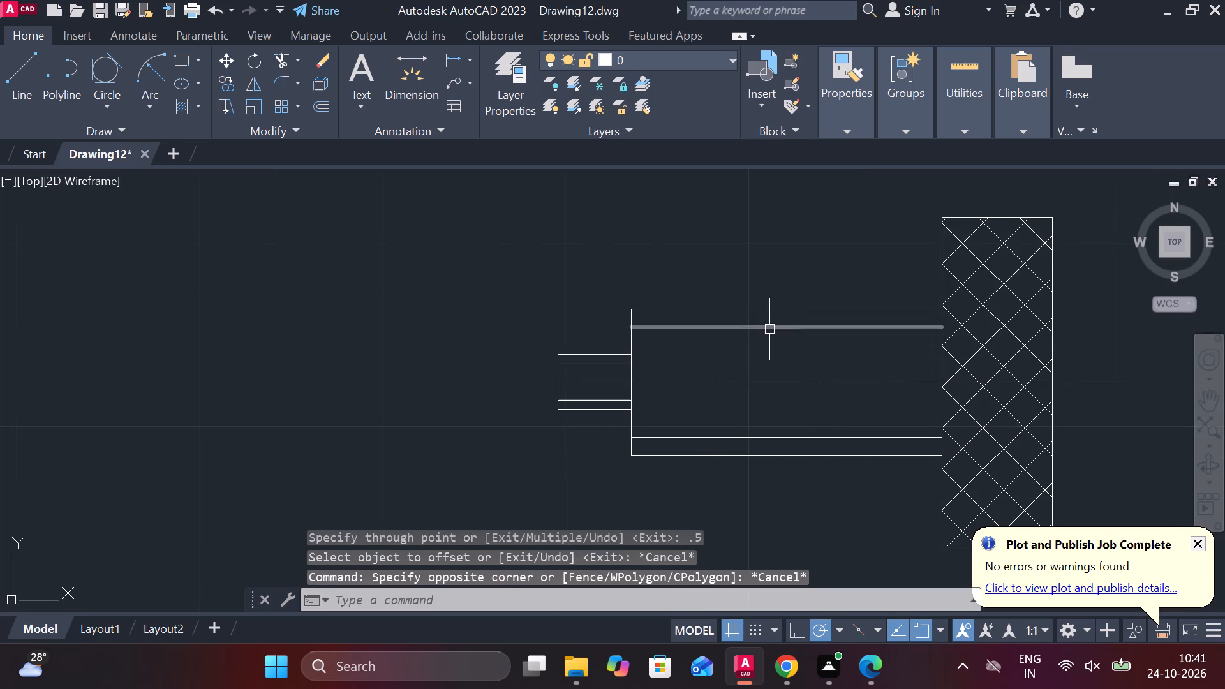
click(769, 329)
click(778, 441)
scroll(604, 379, up, 2)
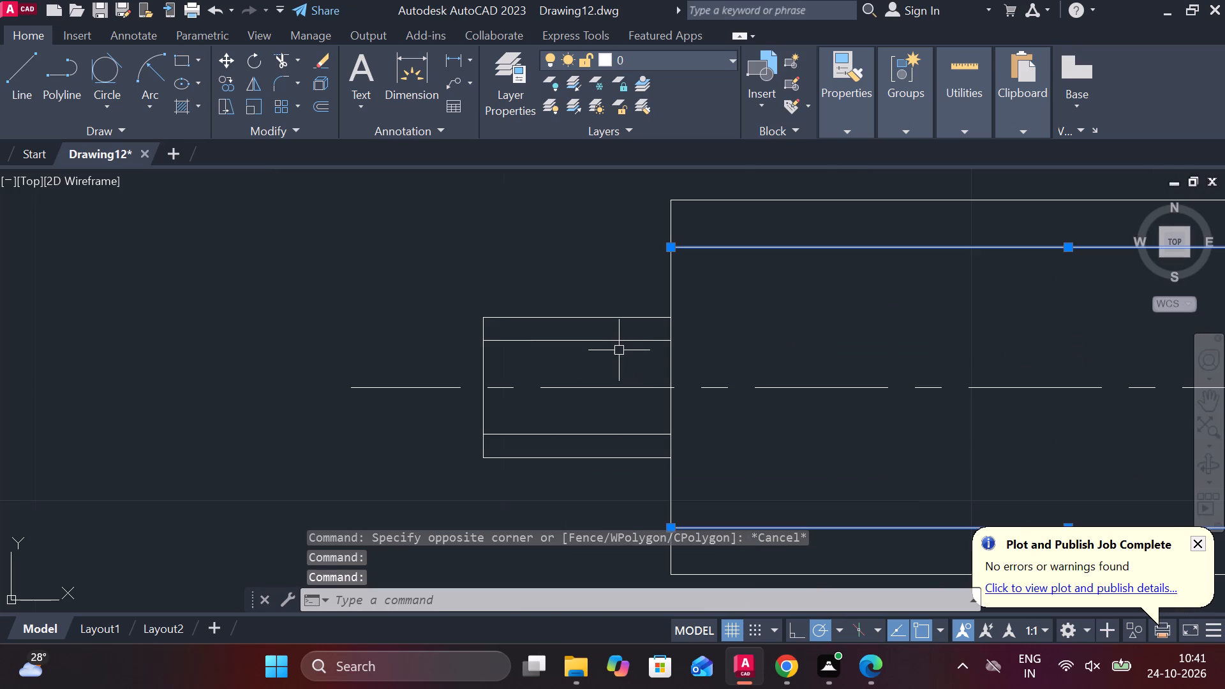
click(610, 341)
click(594, 432)
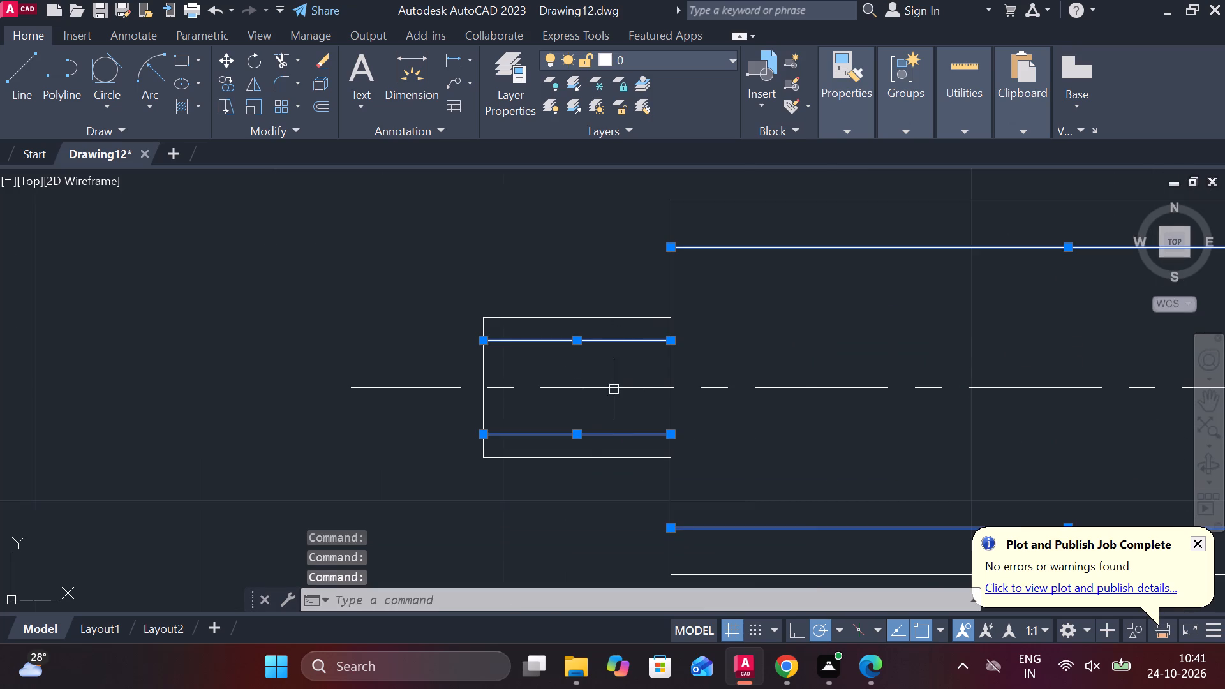
click(831, 137)
click(967, 194)
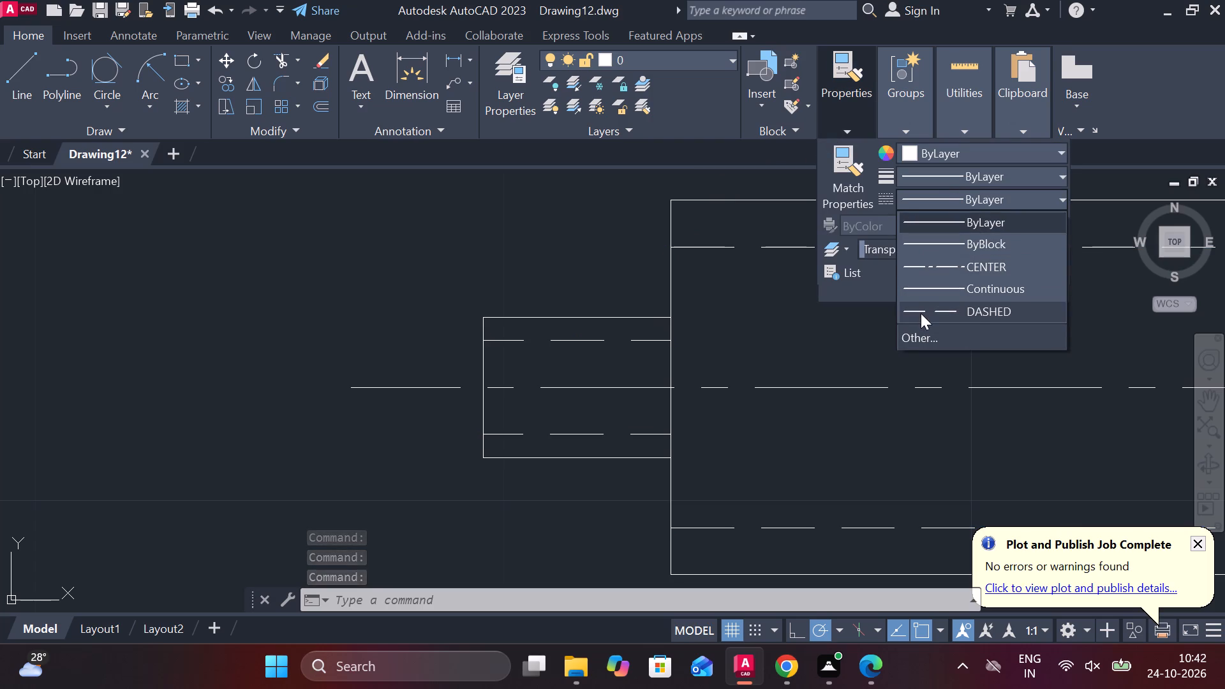
click(921, 313)
scroll(923, 321, down, 2)
key(Escape)
middle_drag(919, 357, 754, 344)
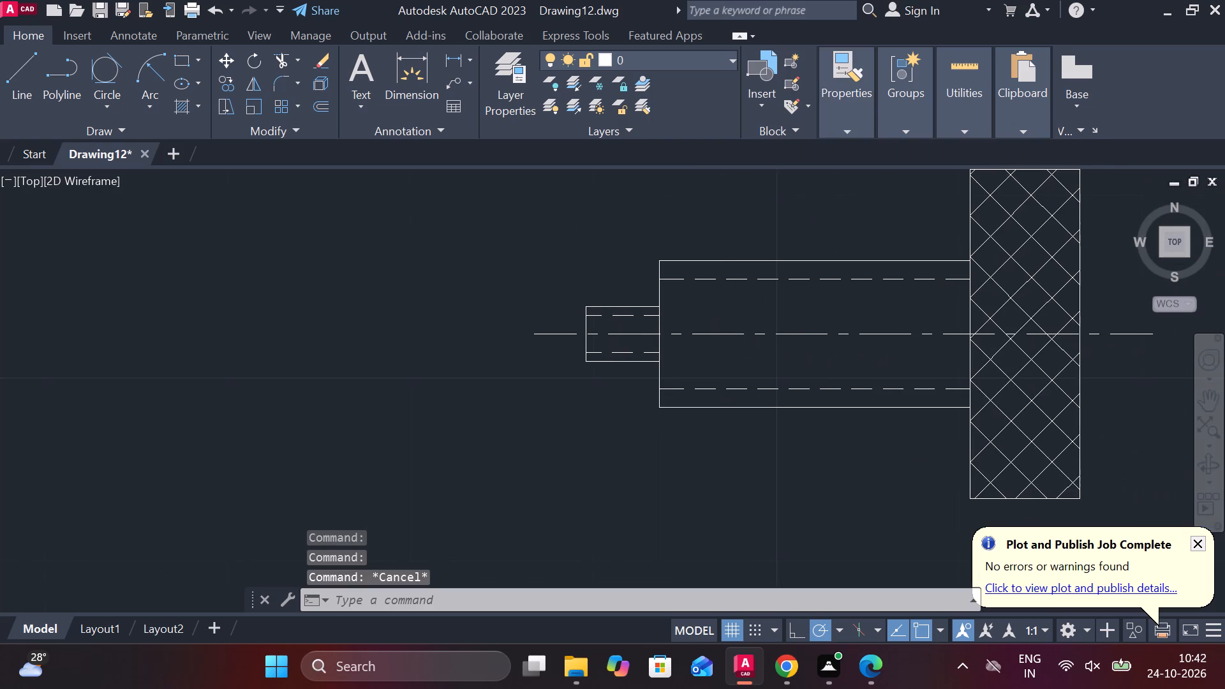
Add a vertical linear dimension for the hatched head's full height, placed on the head's outer side.
click(455, 55)
scroll(788, 355, down, 1)
middle_drag(774, 353, 684, 341)
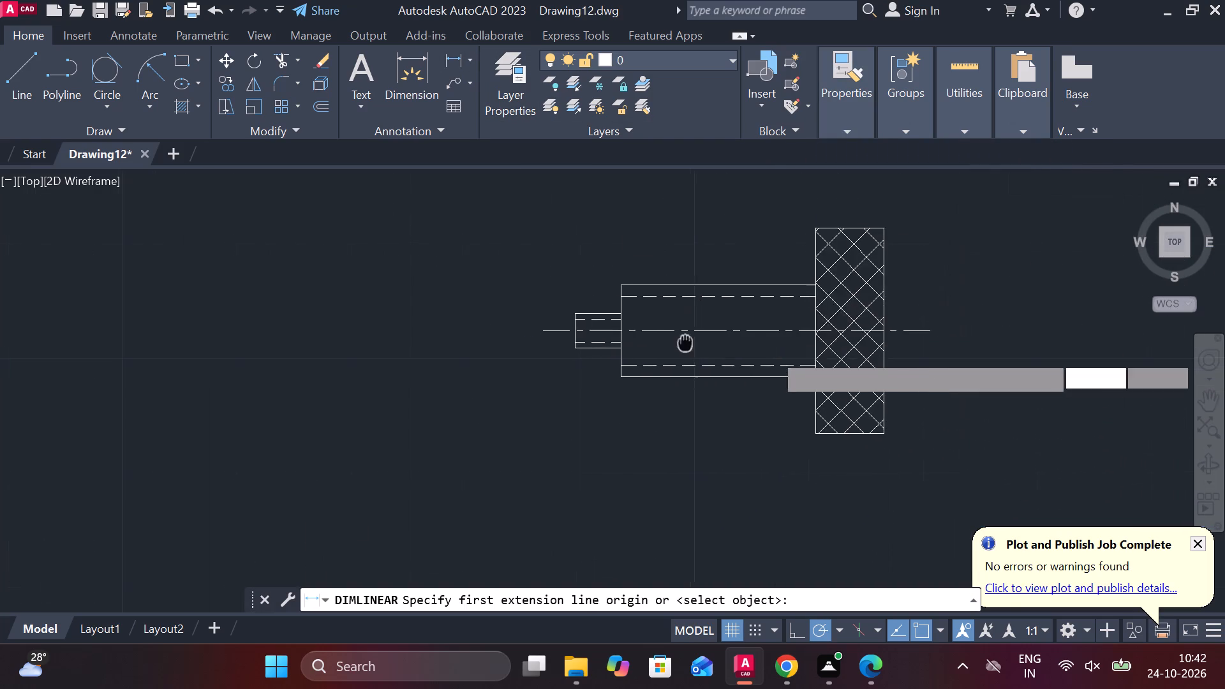
click(883, 225)
double_click(880, 434)
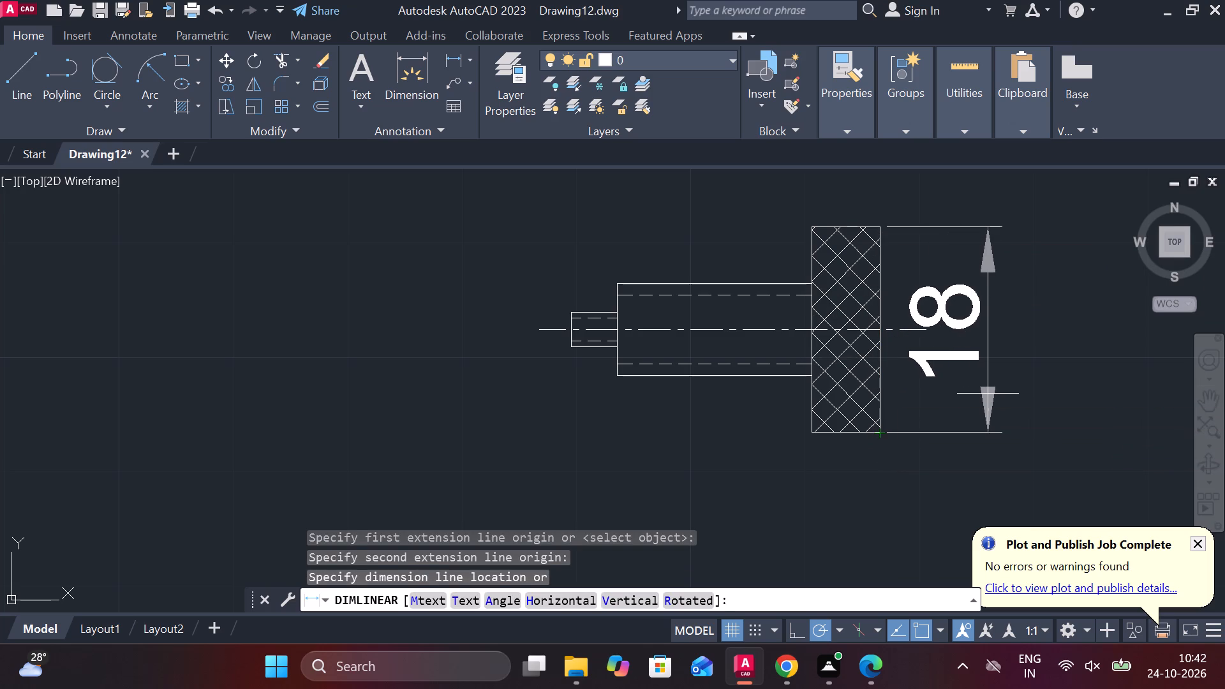
click(988, 394)
Insert a diameter symbol before the value of the head's height dimension.
double_click(976, 311)
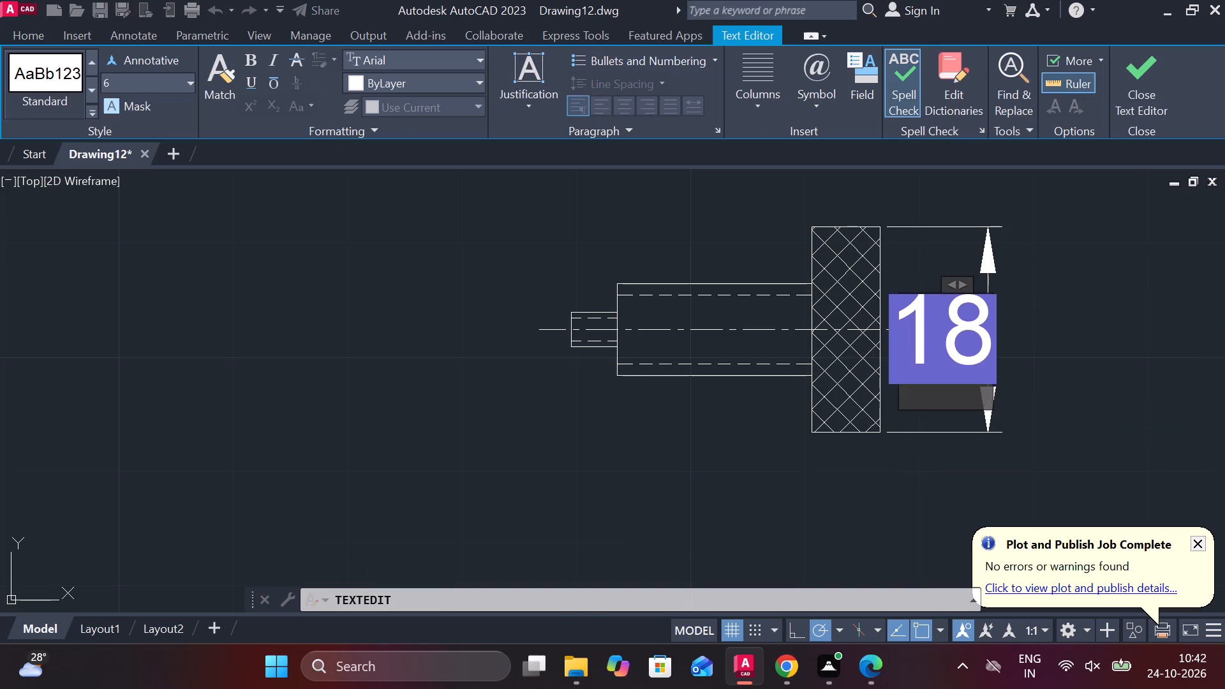
click(829, 108)
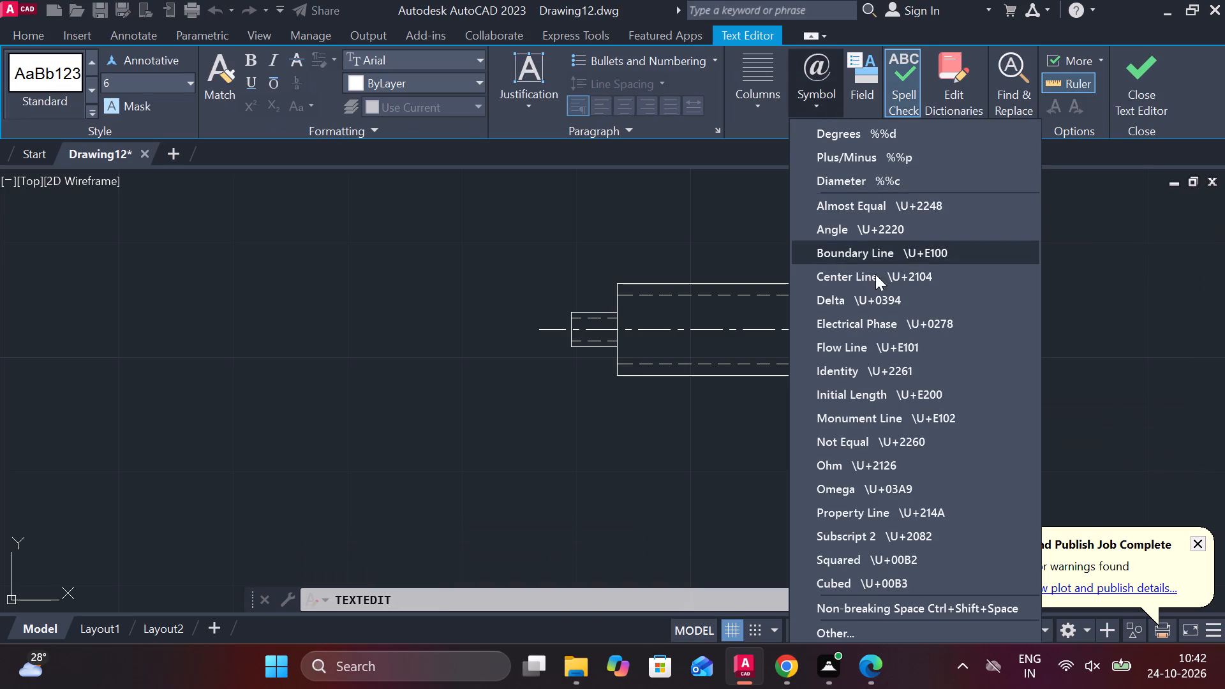
click(849, 184)
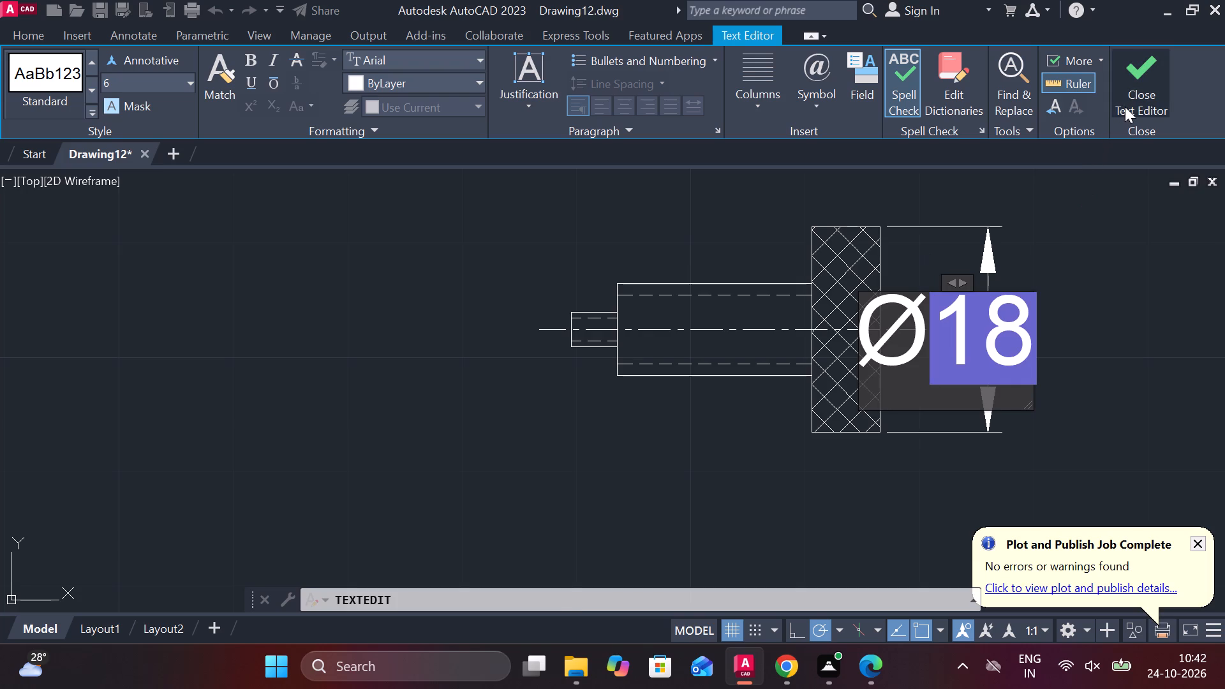
click(1125, 107)
Add a horizontal linear dimension below the shank for its length from the shoulder to the head.
scroll(1010, 388, down, 1)
middle_drag(870, 436, 752, 417)
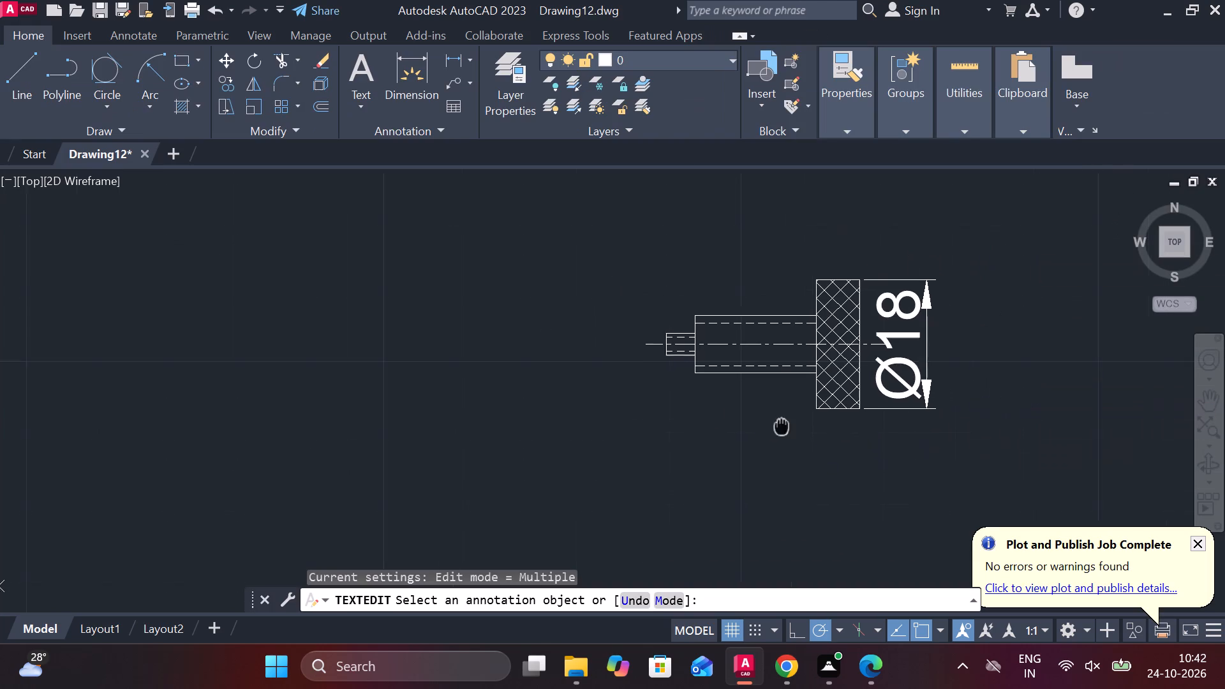
middle_drag(752, 417, 737, 413)
click(459, 63)
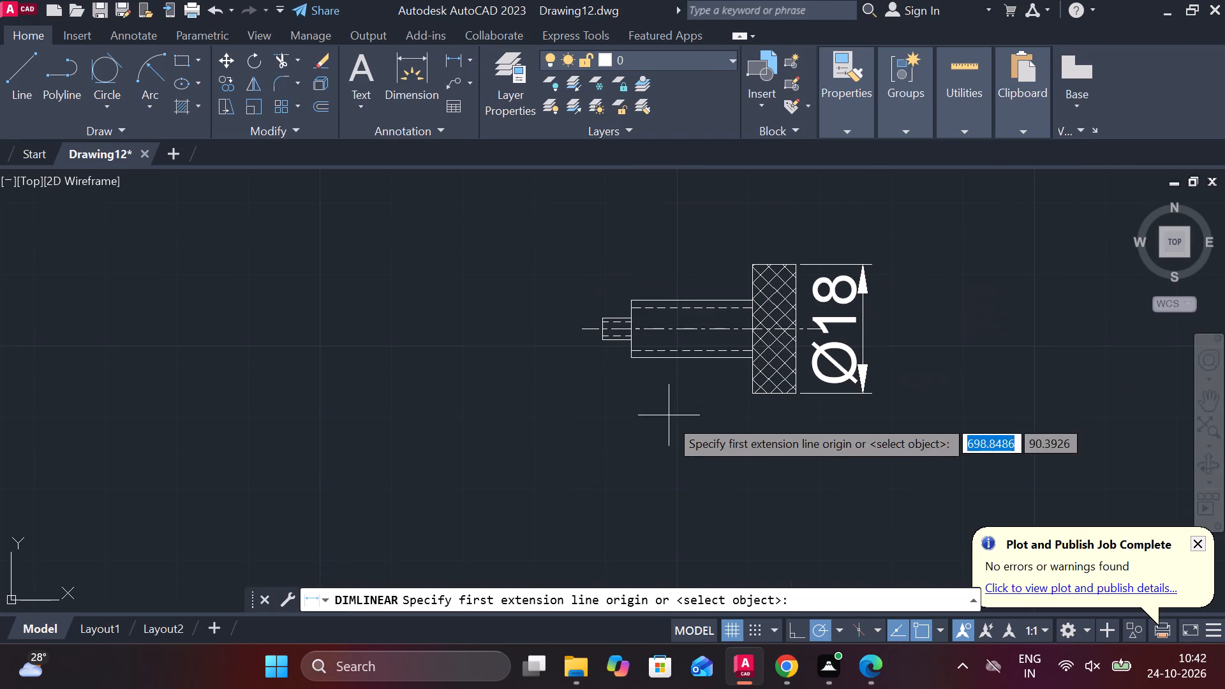
scroll(669, 421, up, 1)
click(620, 325)
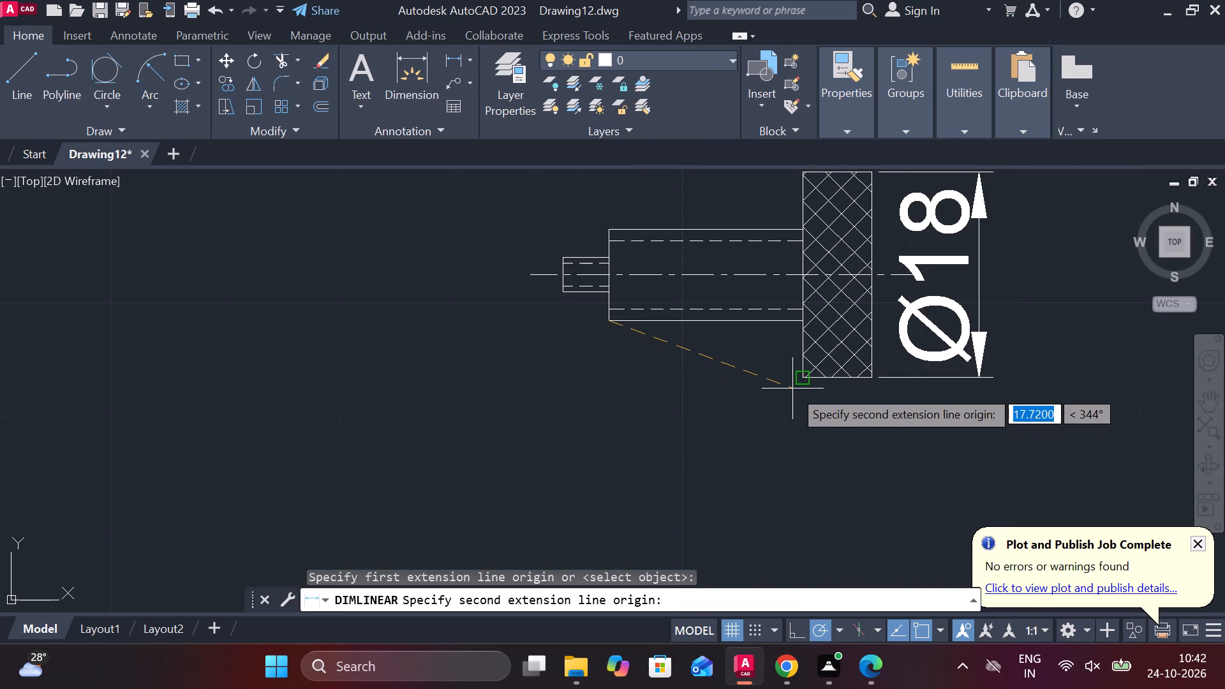
click(804, 378)
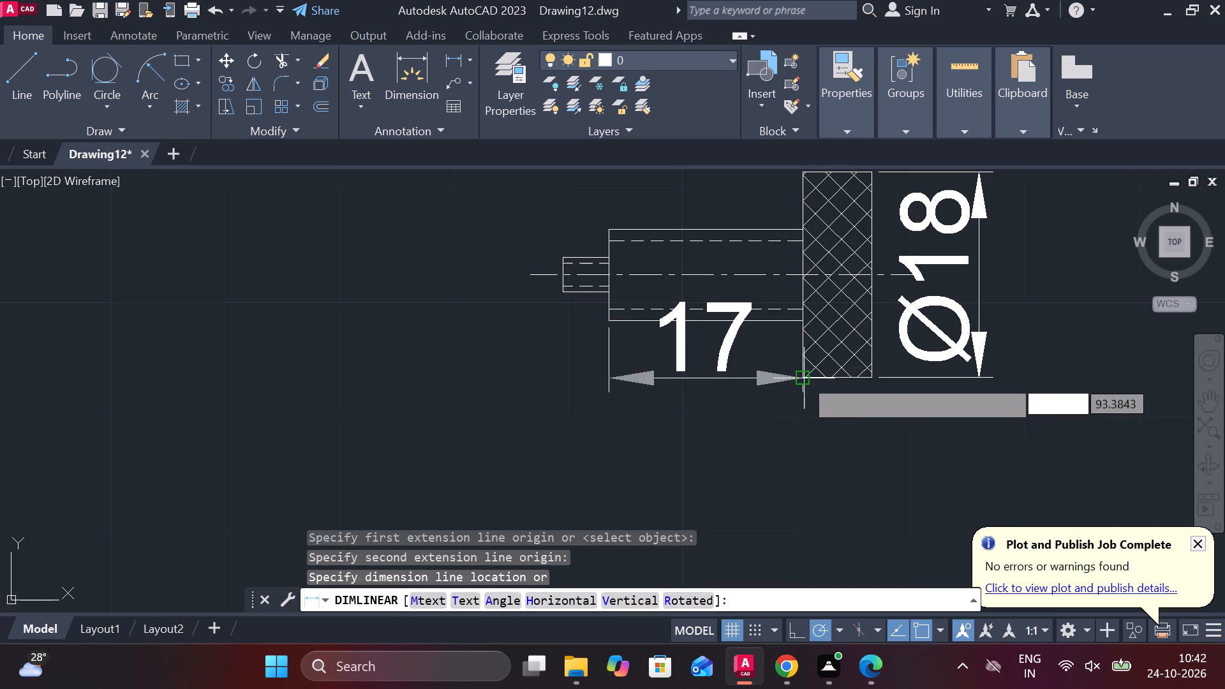
click(736, 423)
Add a horizontal linear dimension for the head's width, placed slightly below the shank length dimension.
key(space)
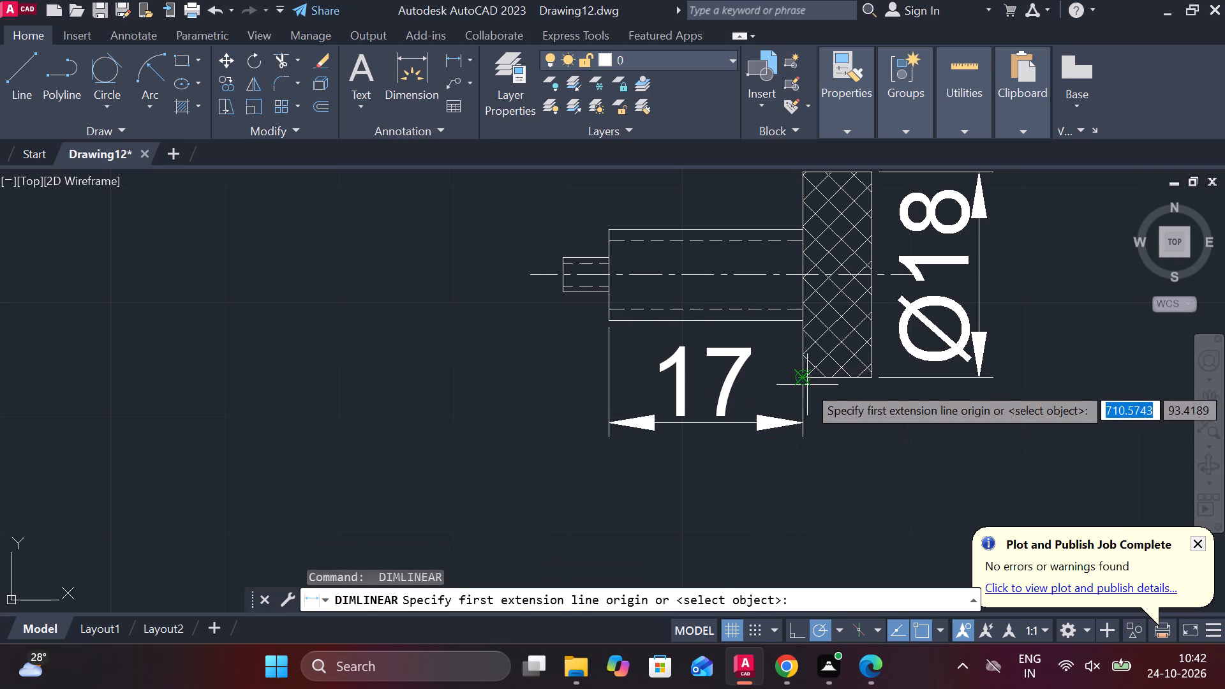
click(807, 385)
click(864, 383)
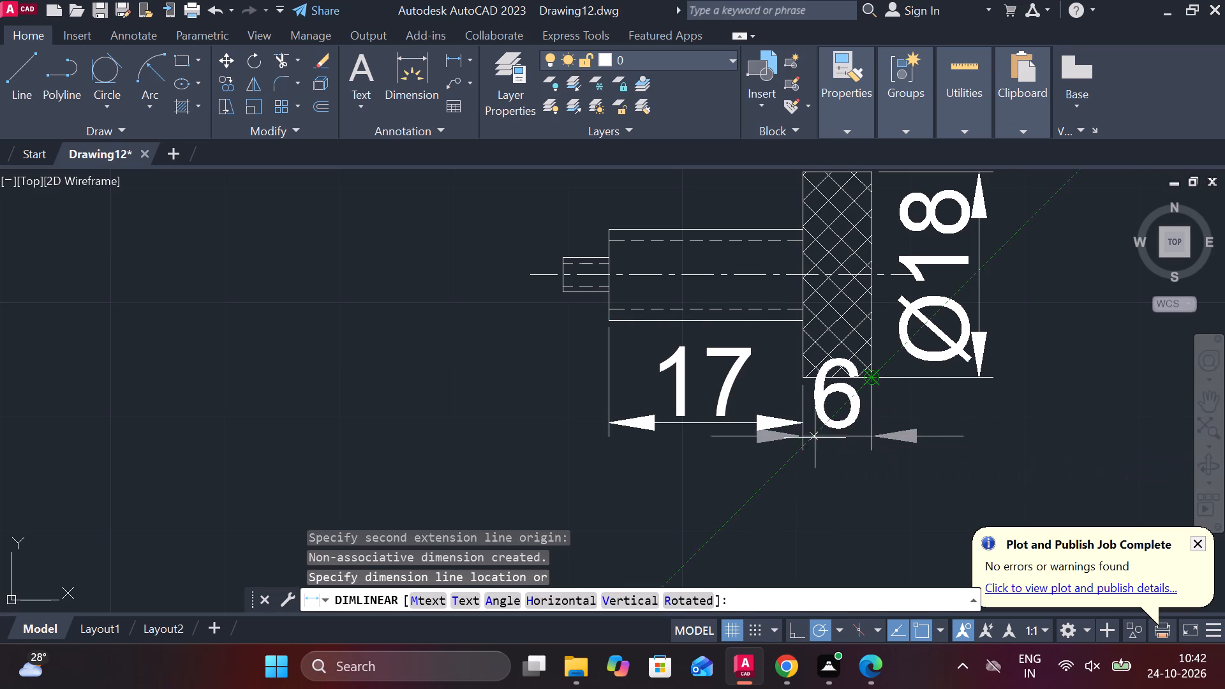
click(803, 487)
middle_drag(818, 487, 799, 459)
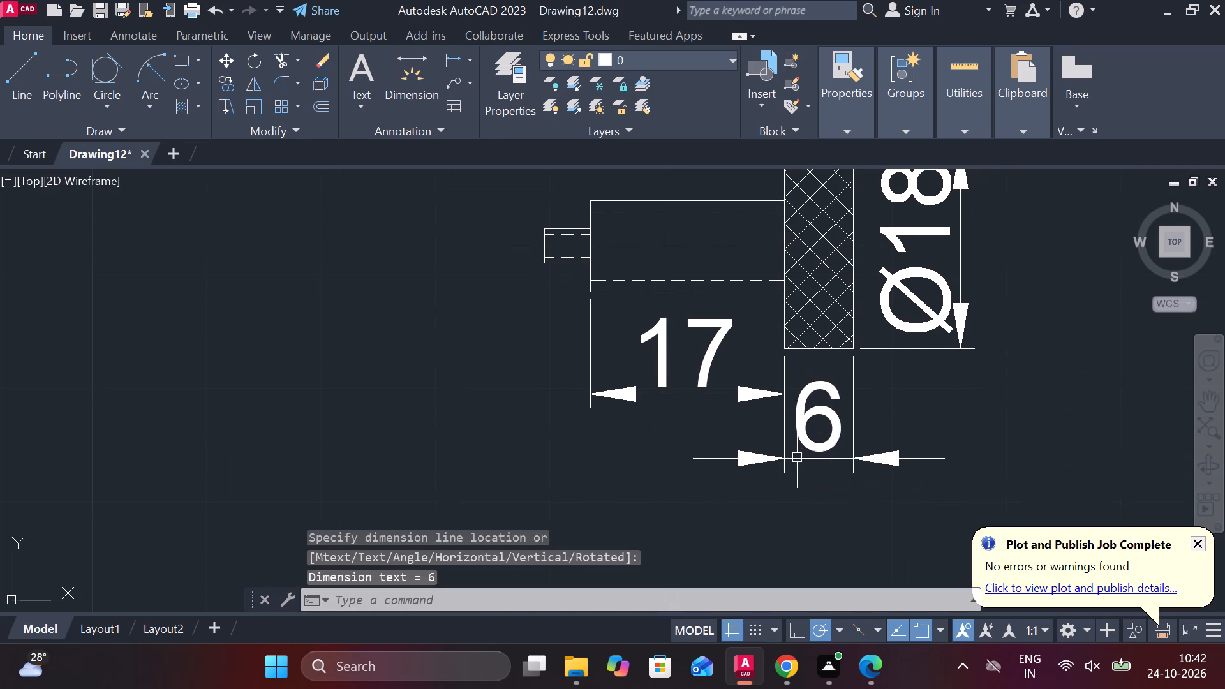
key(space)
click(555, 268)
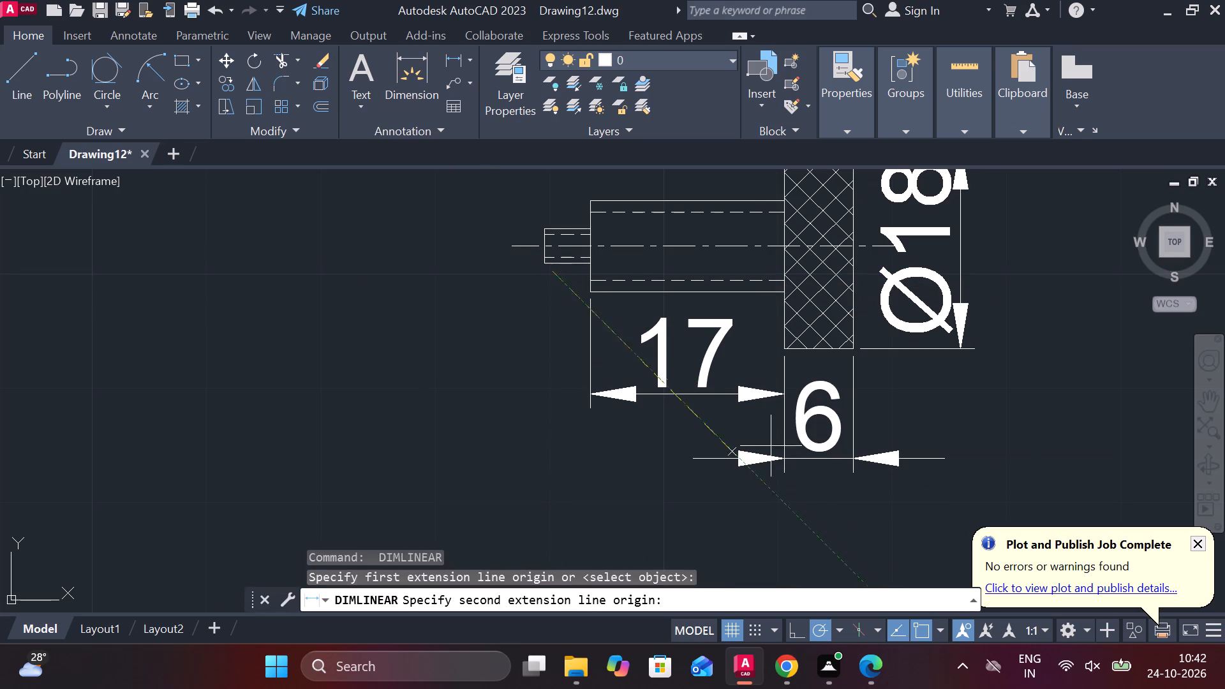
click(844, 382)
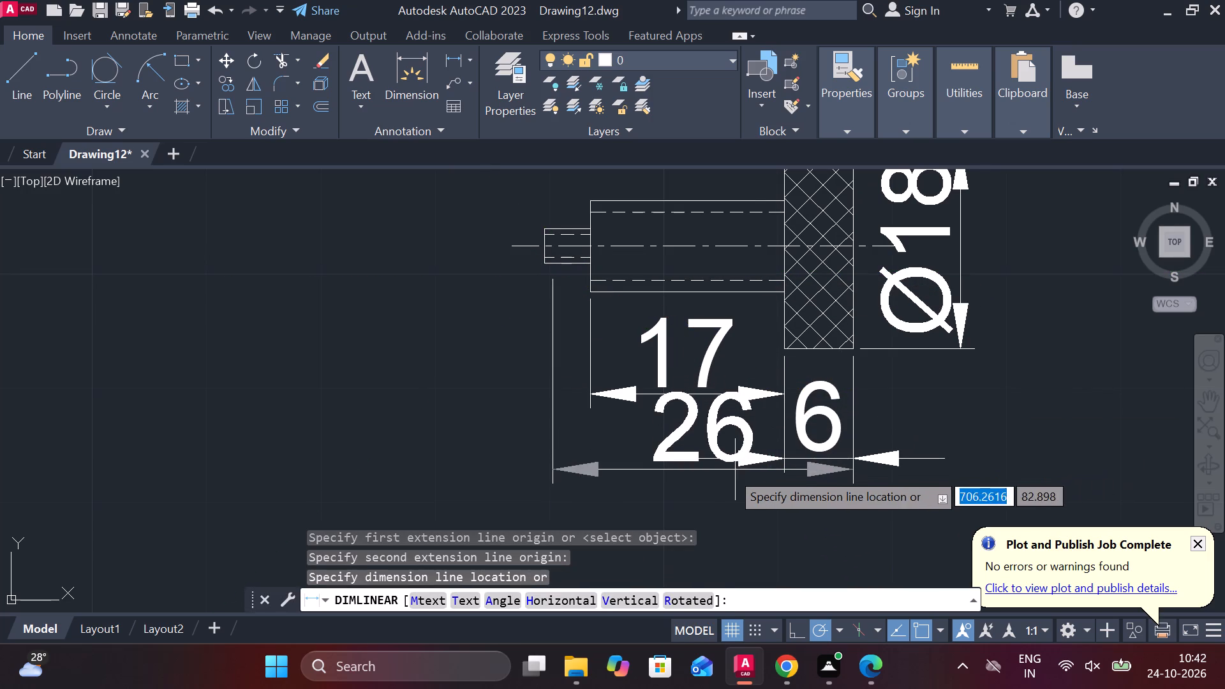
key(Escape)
Add a horizontal linear dimension from the head's inner face to the thin stub's free end, placed below the shank length dimension.
key(space)
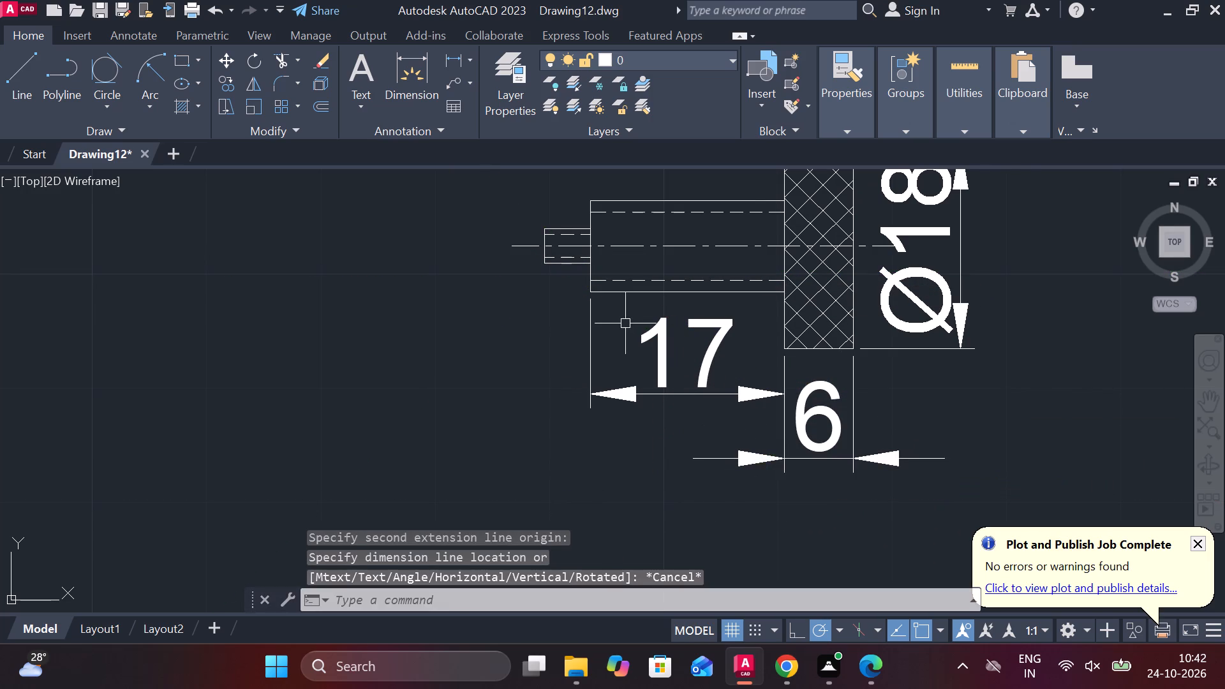
click(789, 461)
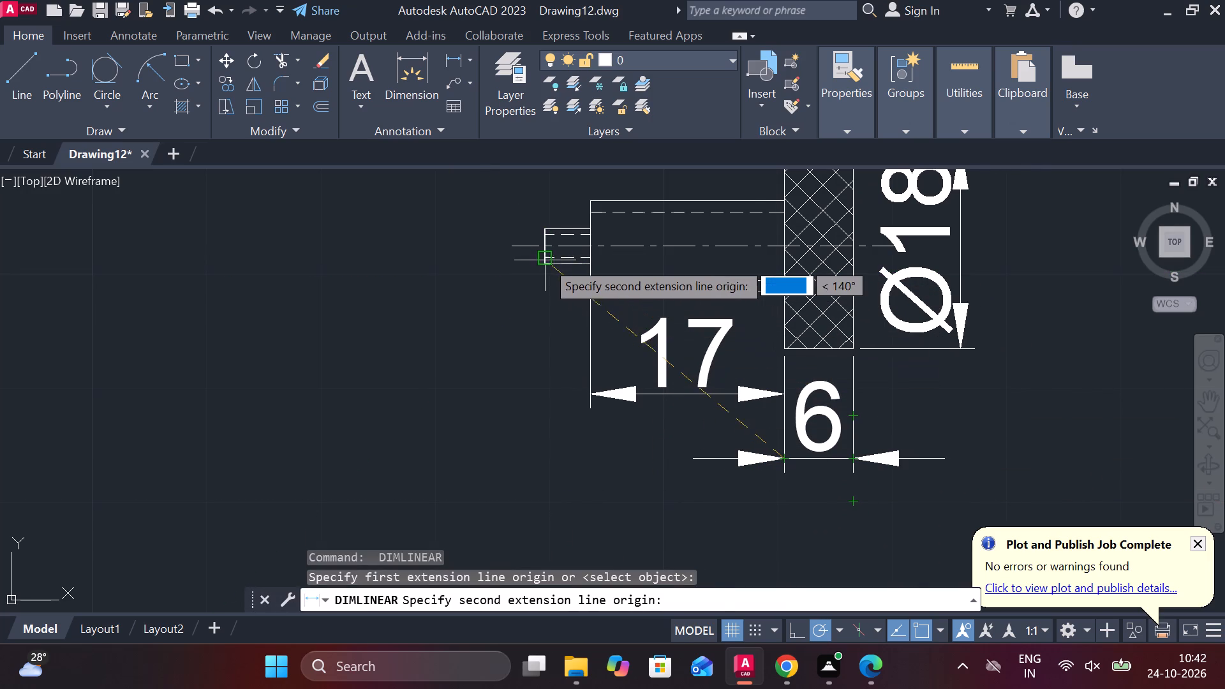
click(545, 260)
middle_drag(651, 461, 648, 443)
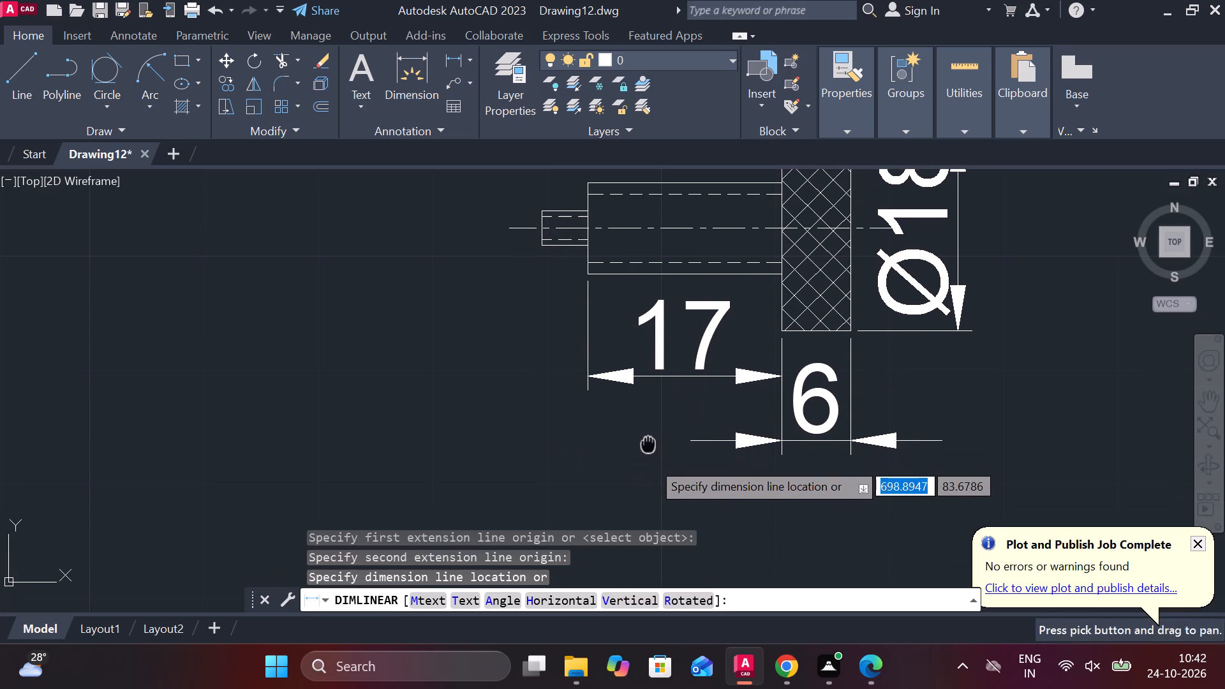
click(647, 479)
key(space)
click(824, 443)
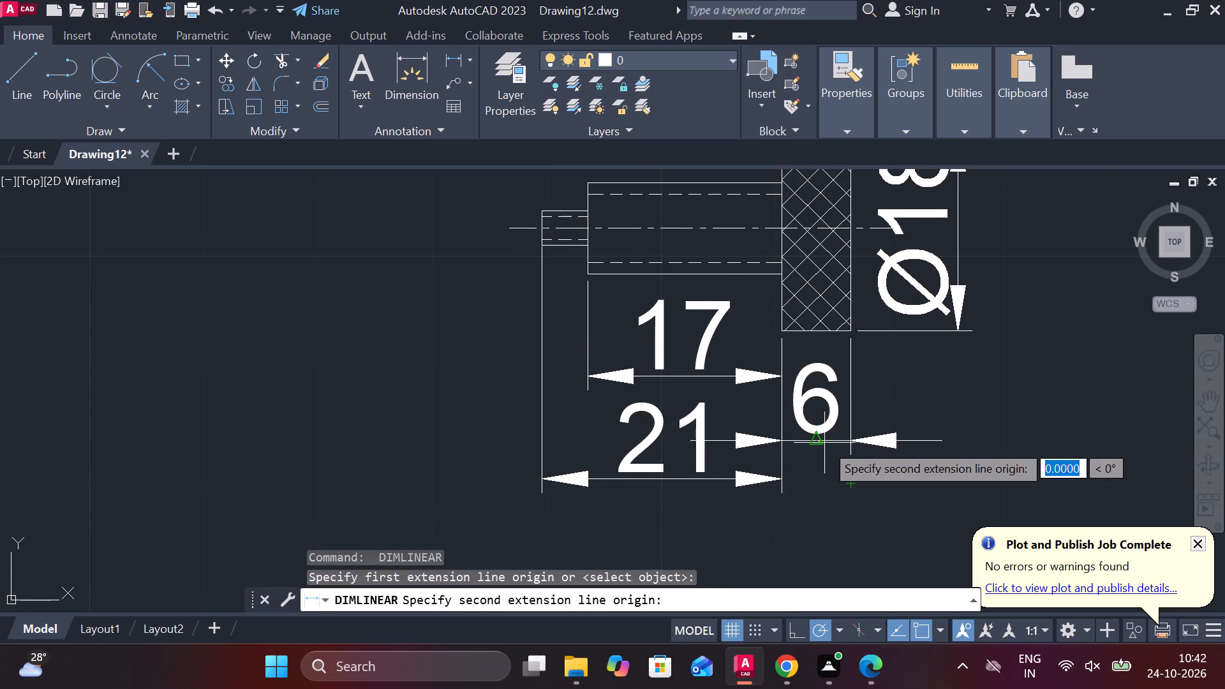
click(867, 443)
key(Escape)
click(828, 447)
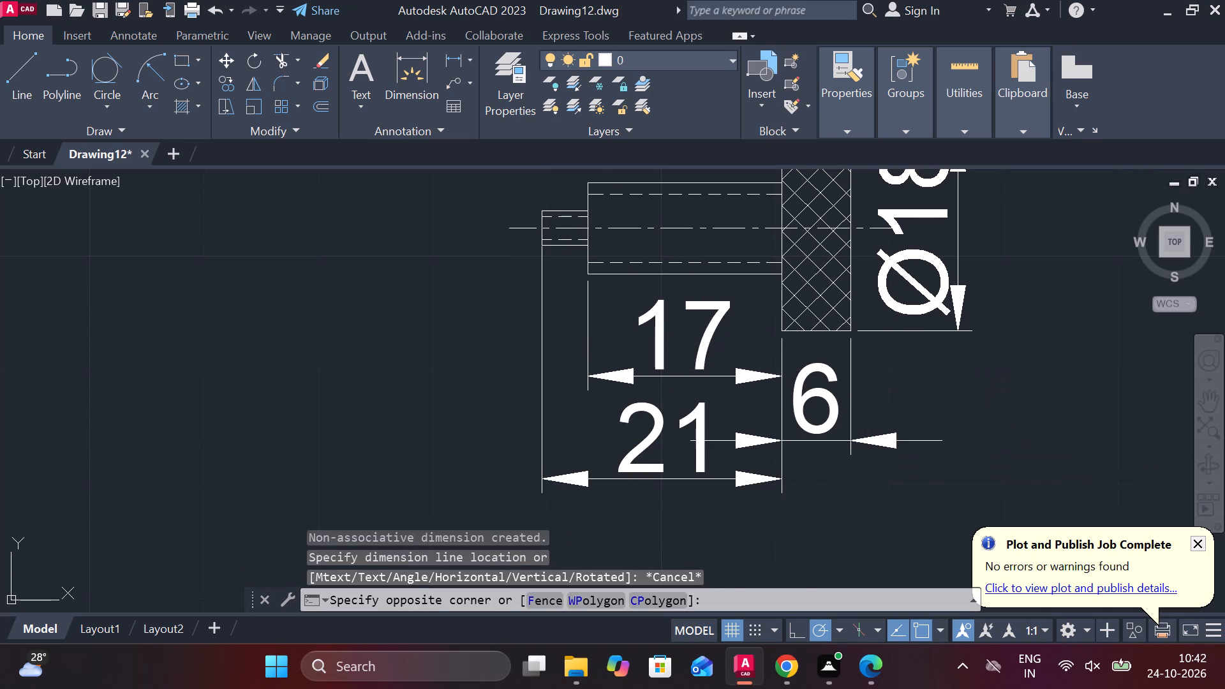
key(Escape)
Stretch the head's width dimension down so its dimension line aligns with the combined shank-and-stub length dimension.
click(828, 424)
click(817, 402)
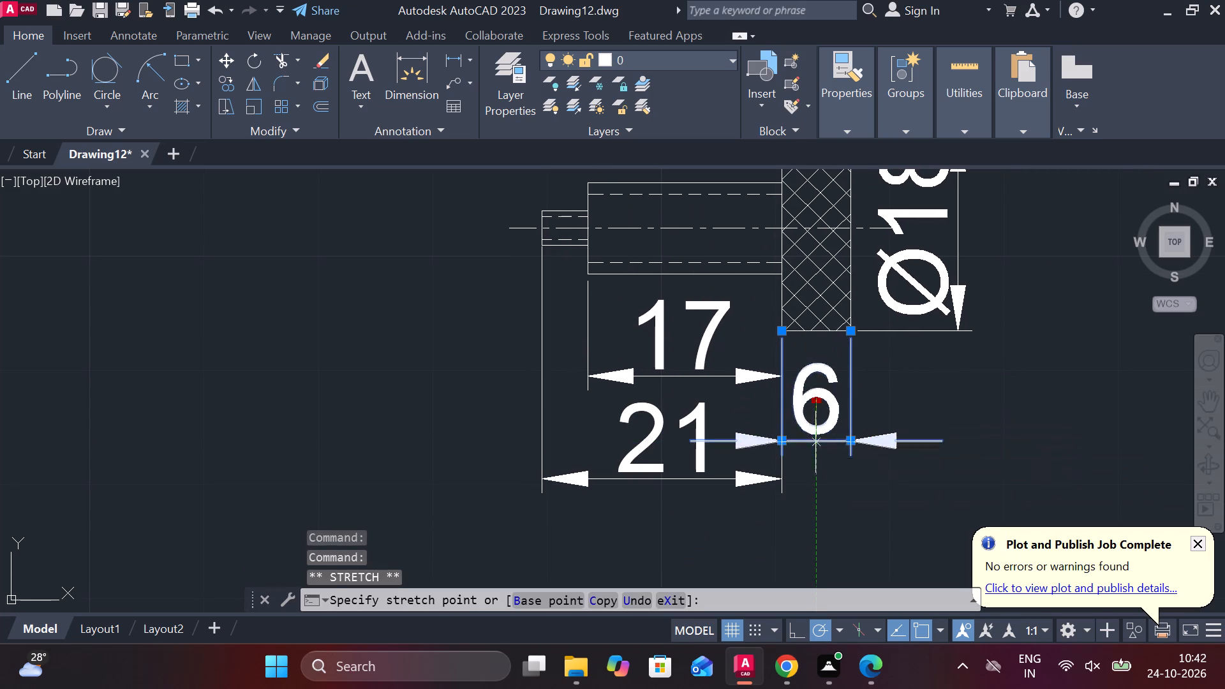
key(Escape)
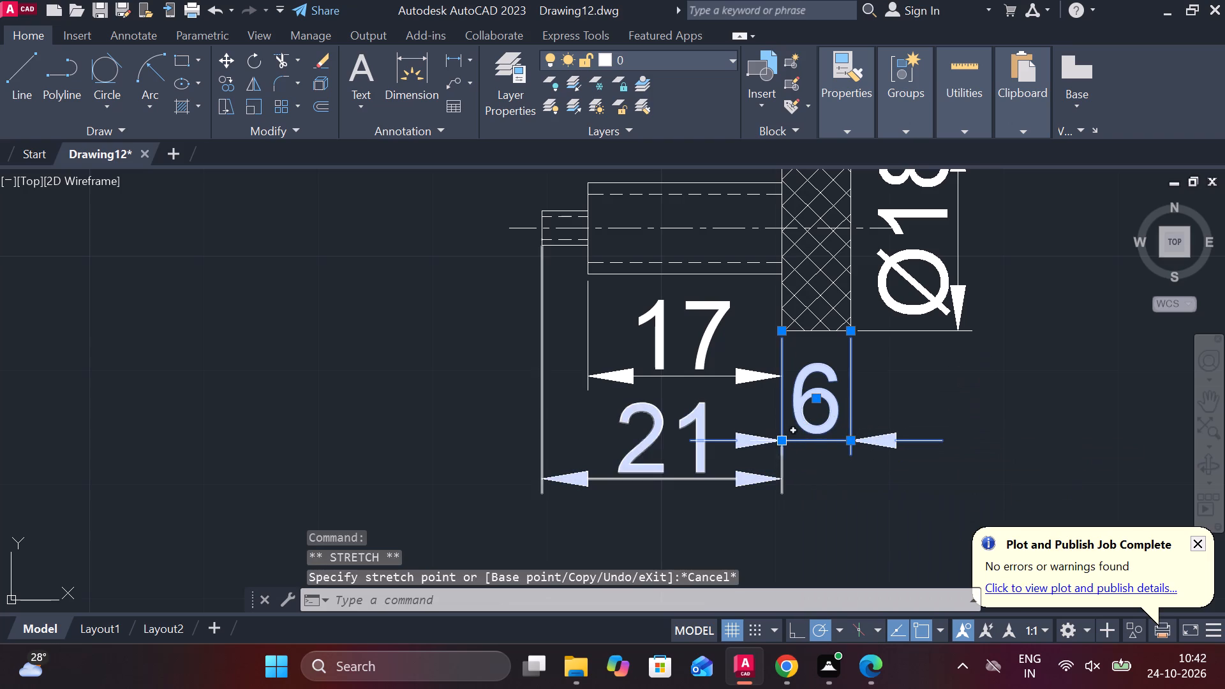
click(784, 440)
click(780, 473)
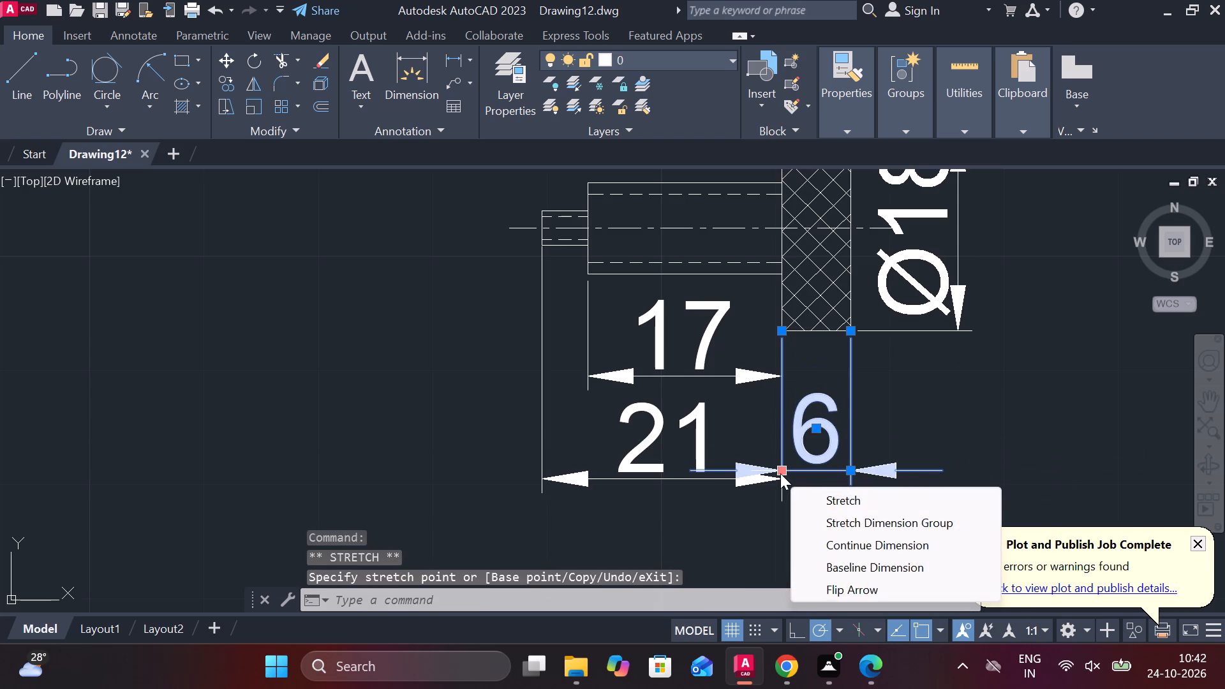
key(Escape)
scroll(783, 471, up, 2)
key(Escape)
click(771, 475)
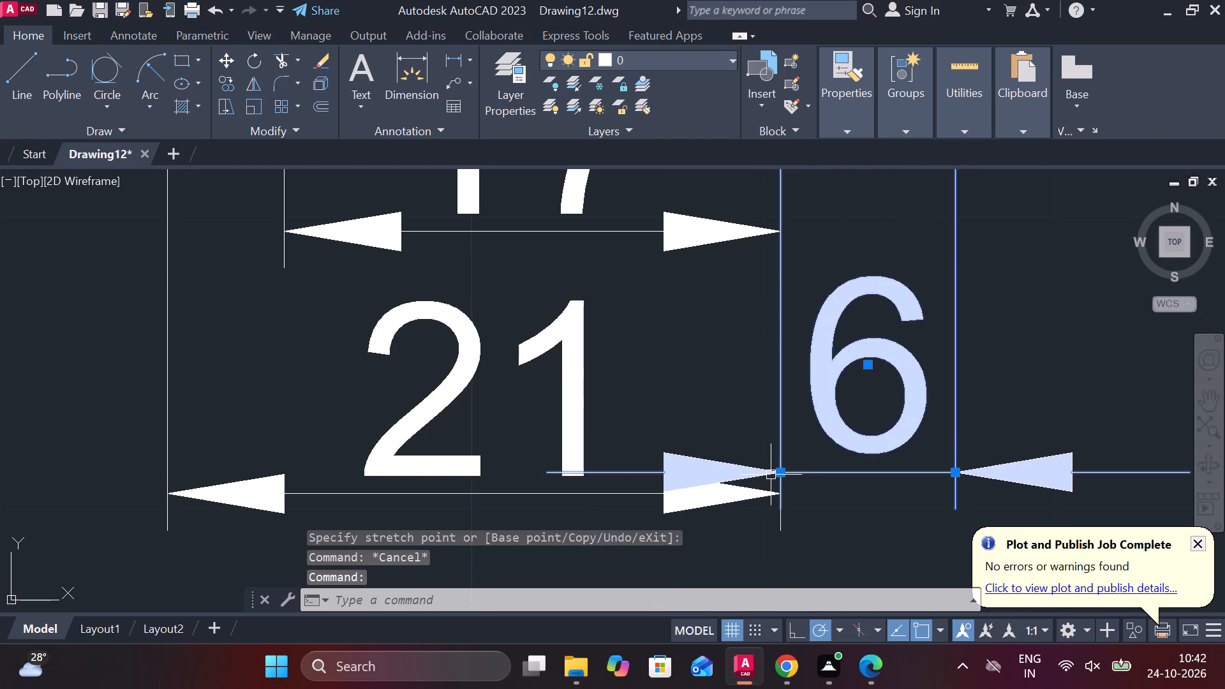
click(783, 475)
click(782, 493)
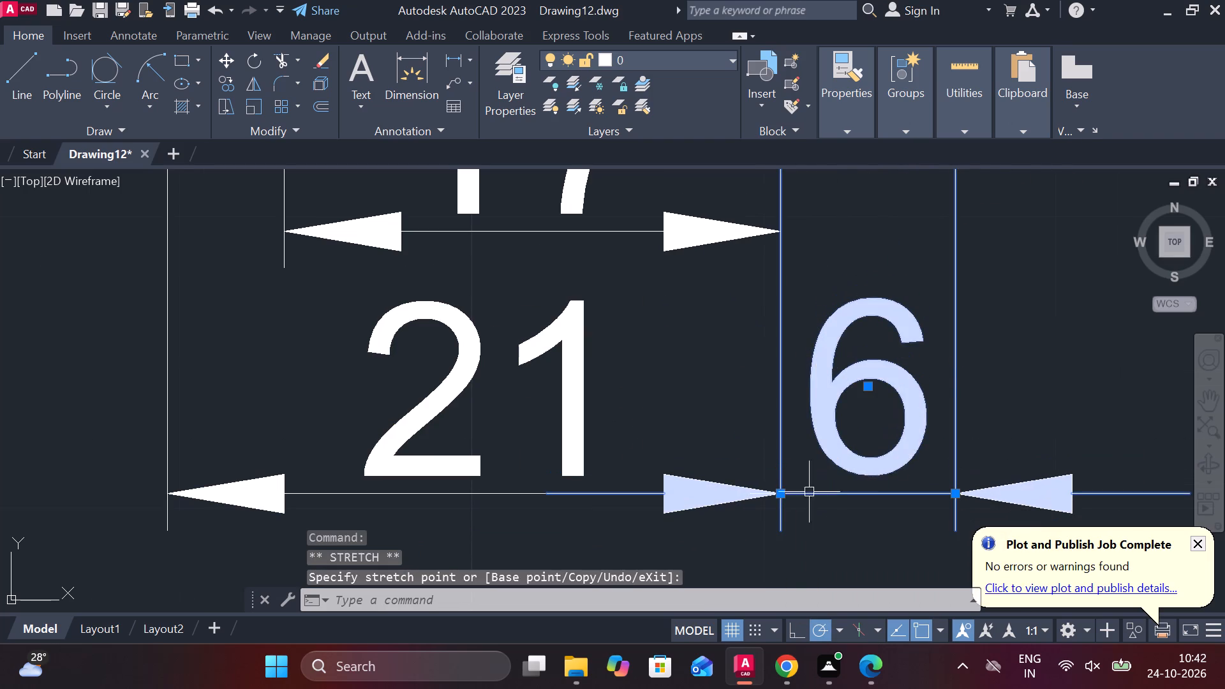
scroll(919, 459, down, 2)
key(Escape)
scroll(947, 445, down, 1)
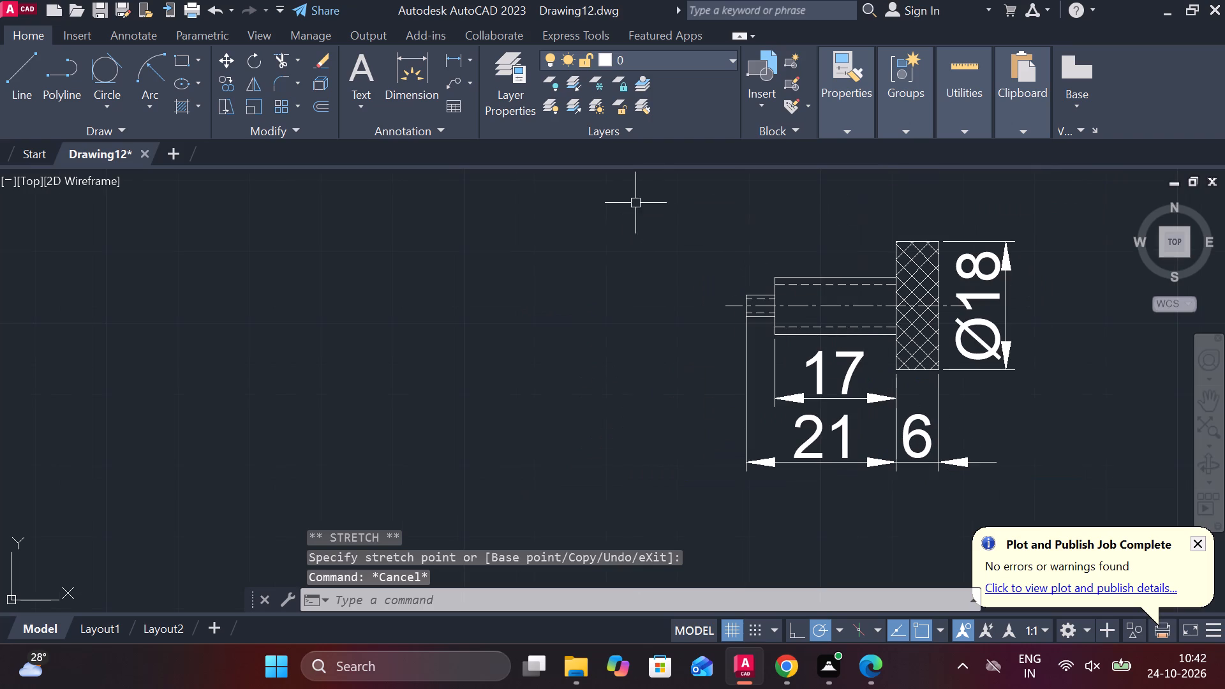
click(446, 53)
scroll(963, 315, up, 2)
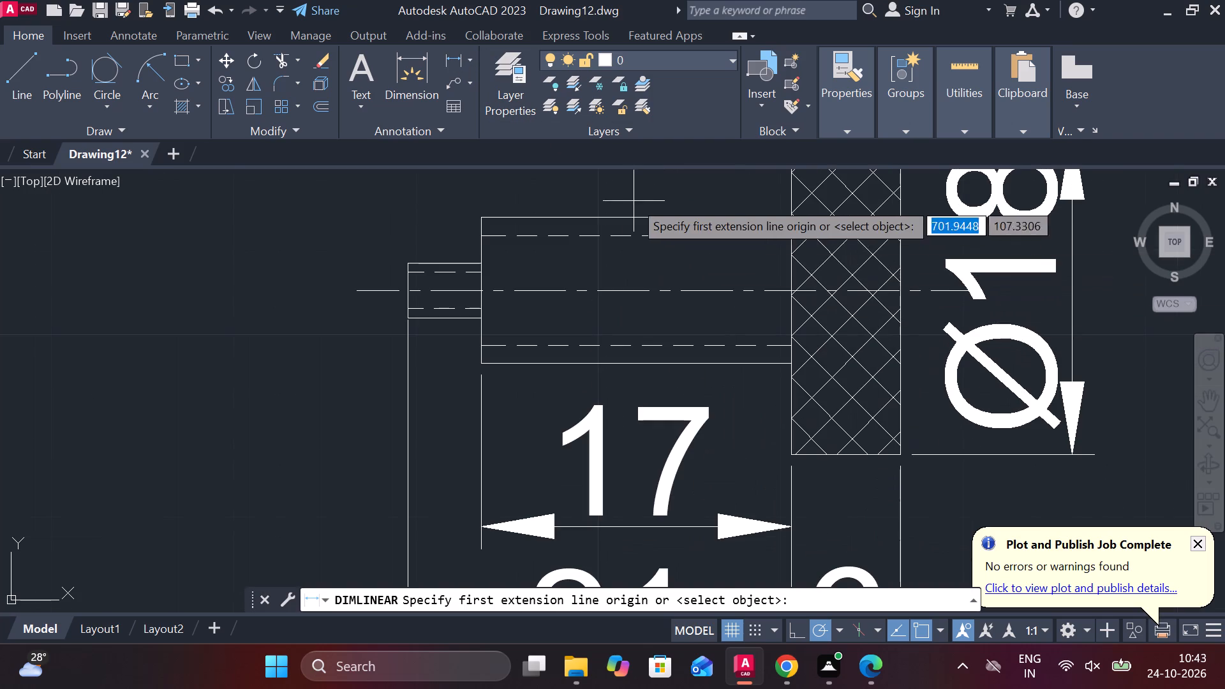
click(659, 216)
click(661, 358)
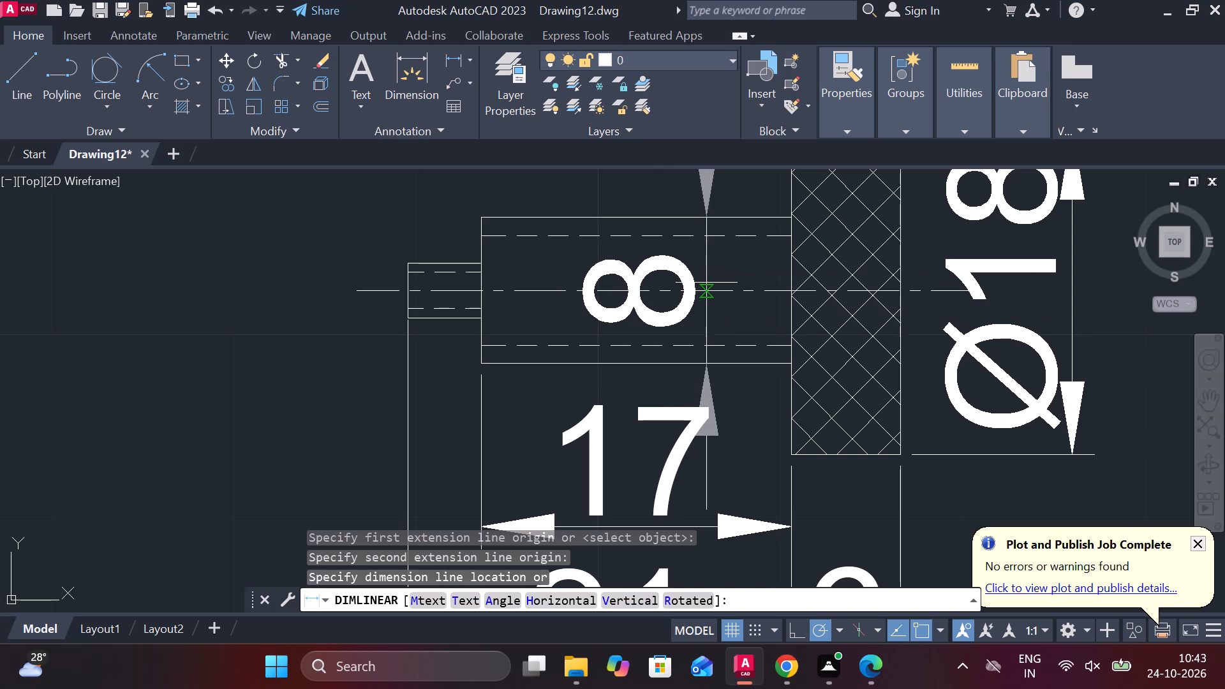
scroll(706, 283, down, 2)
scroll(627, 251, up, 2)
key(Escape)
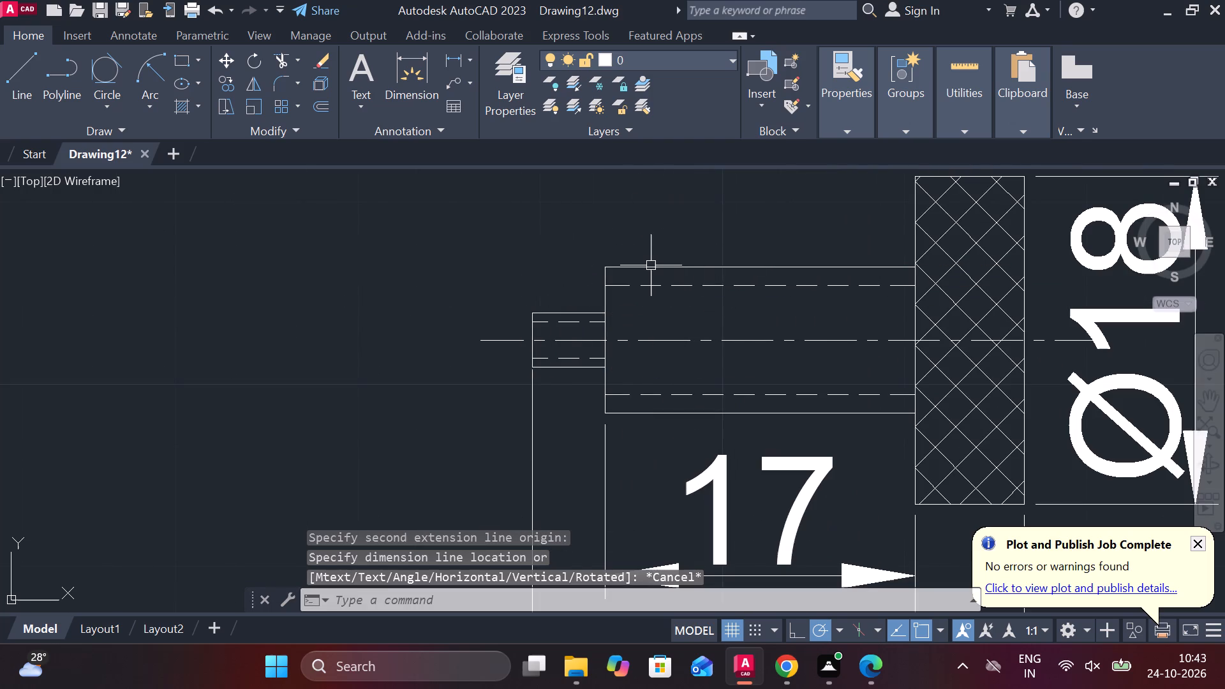
Add a vertical linear dimension for the thin stub's full height, placed beyond its free end.
scroll(675, 292, down, 2)
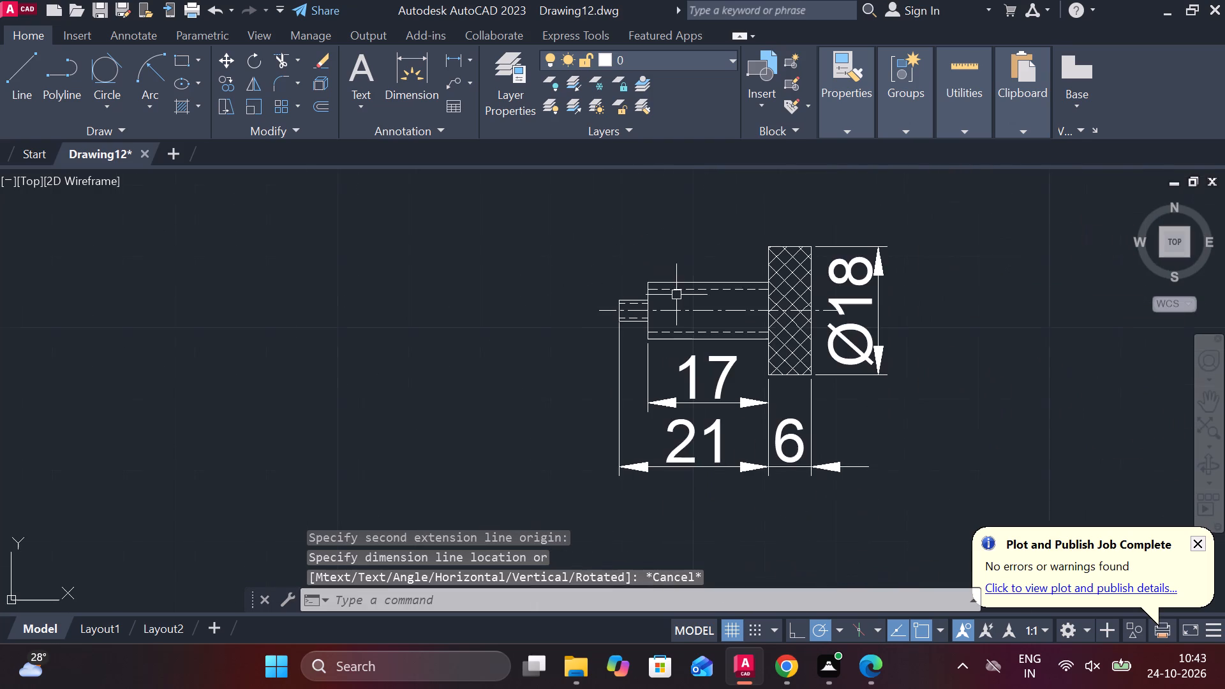
scroll(700, 341, down, 1)
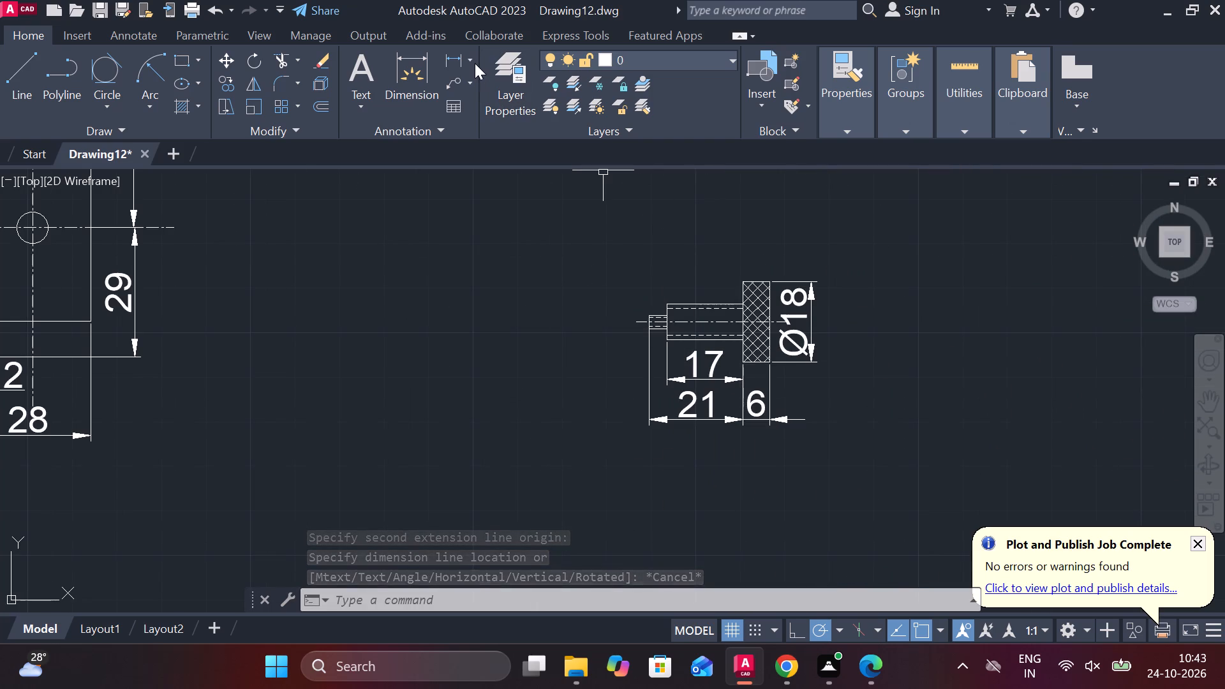
click(451, 55)
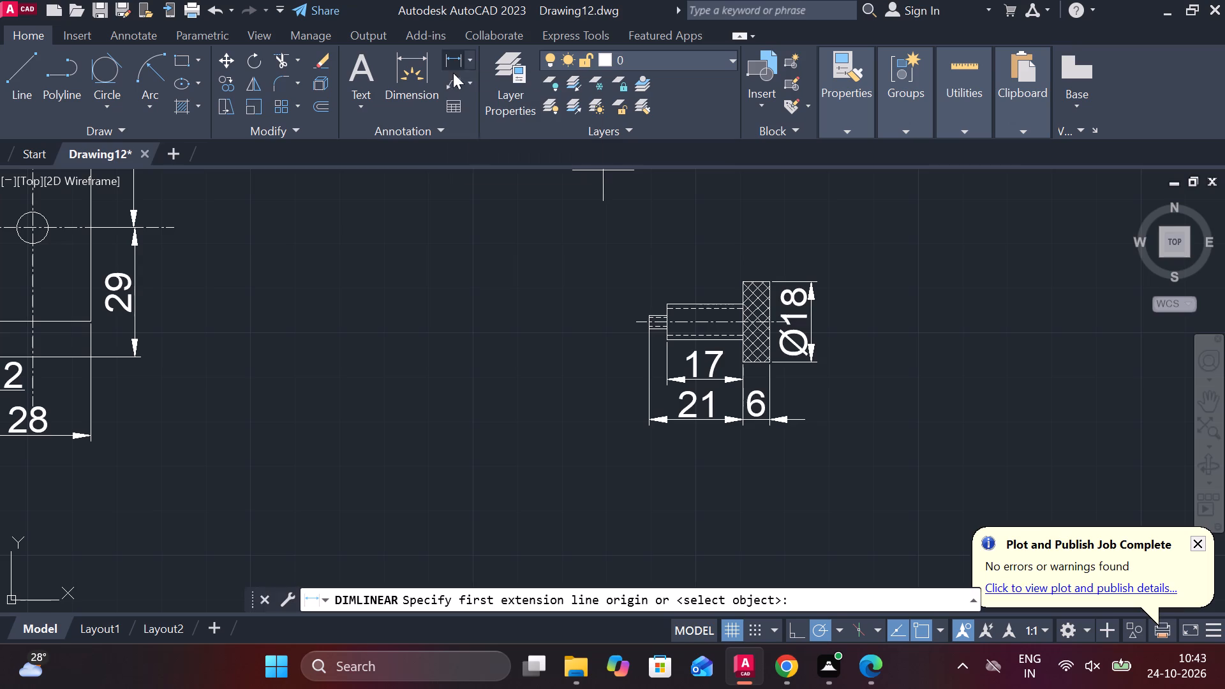
scroll(587, 369, up, 2)
click(737, 232)
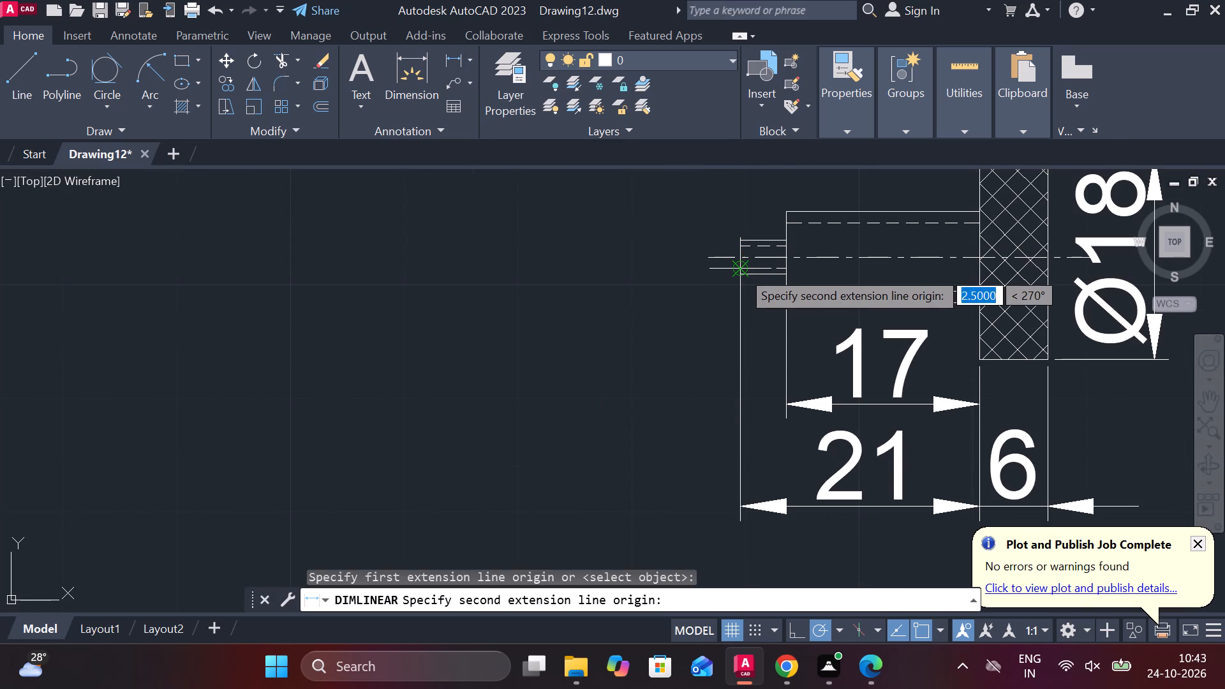
click(741, 274)
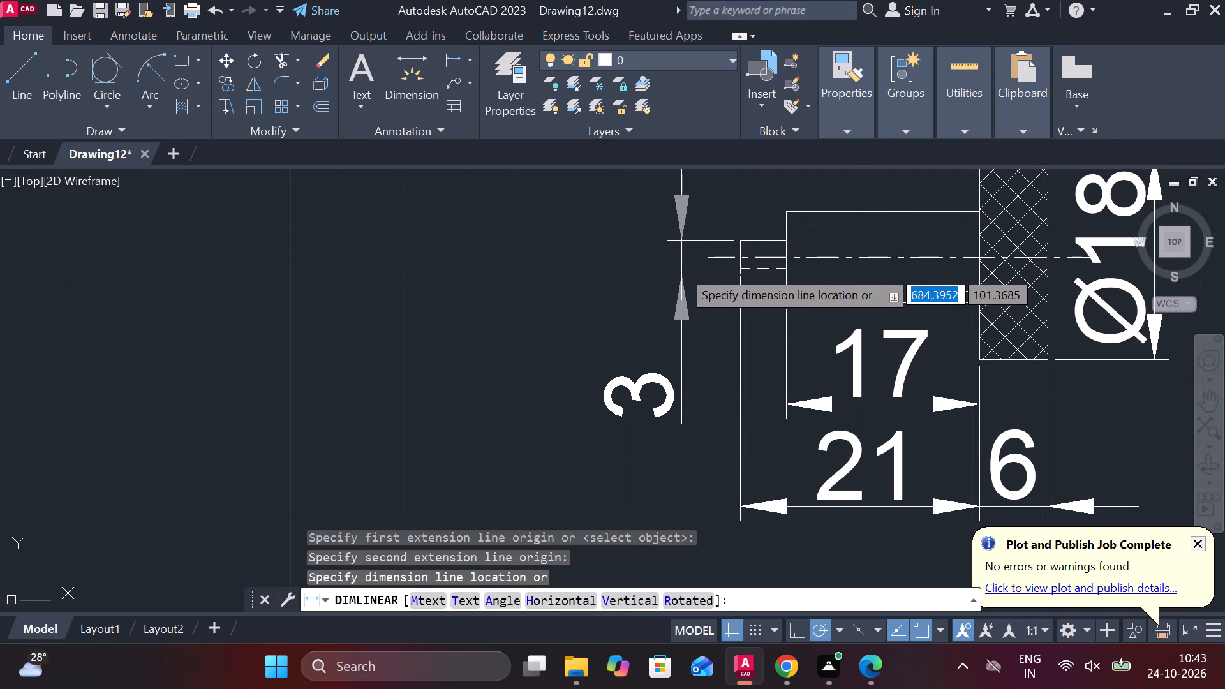
click(681, 269)
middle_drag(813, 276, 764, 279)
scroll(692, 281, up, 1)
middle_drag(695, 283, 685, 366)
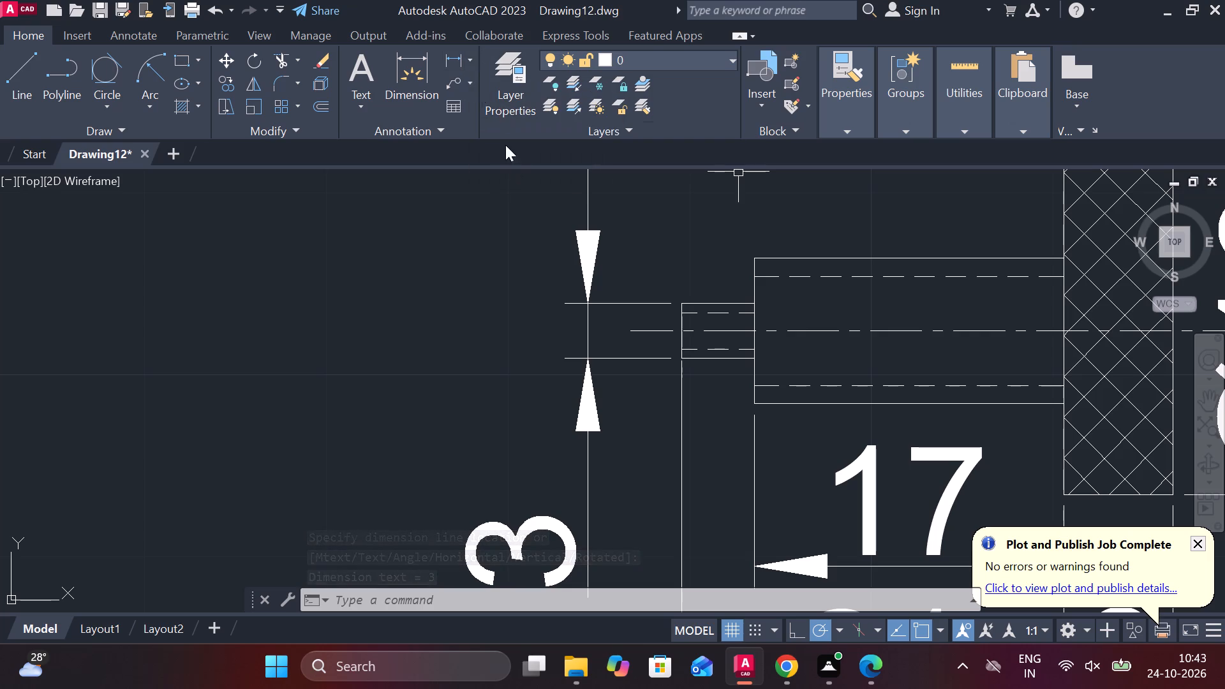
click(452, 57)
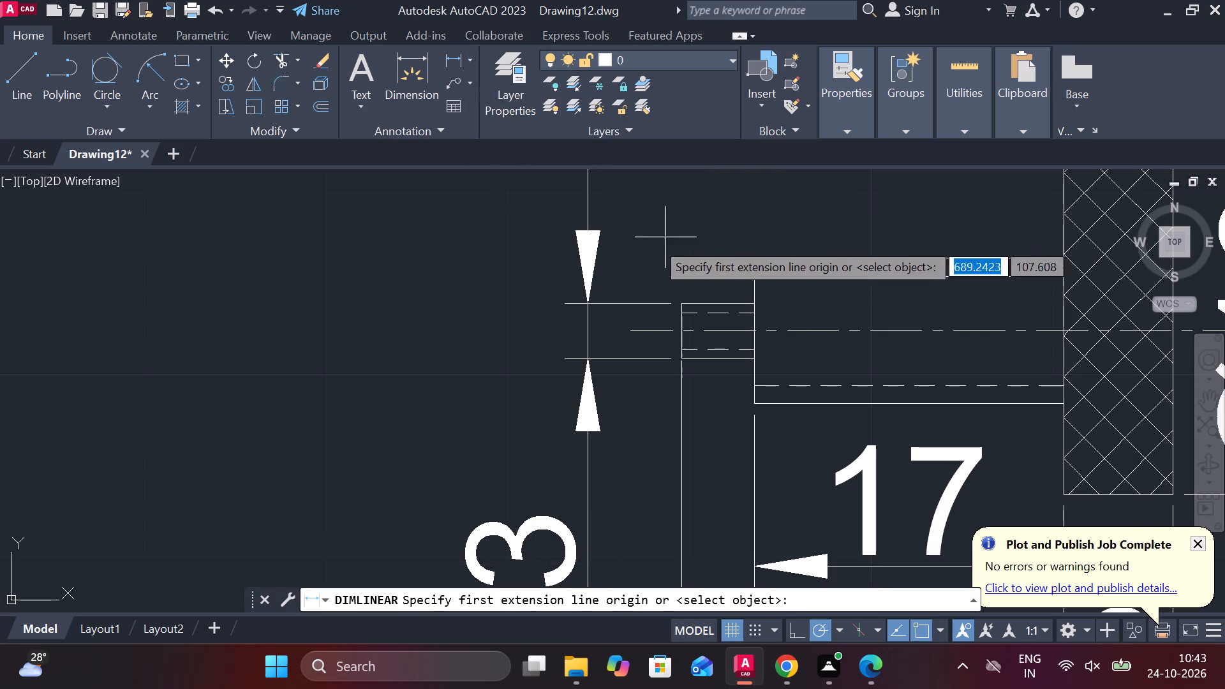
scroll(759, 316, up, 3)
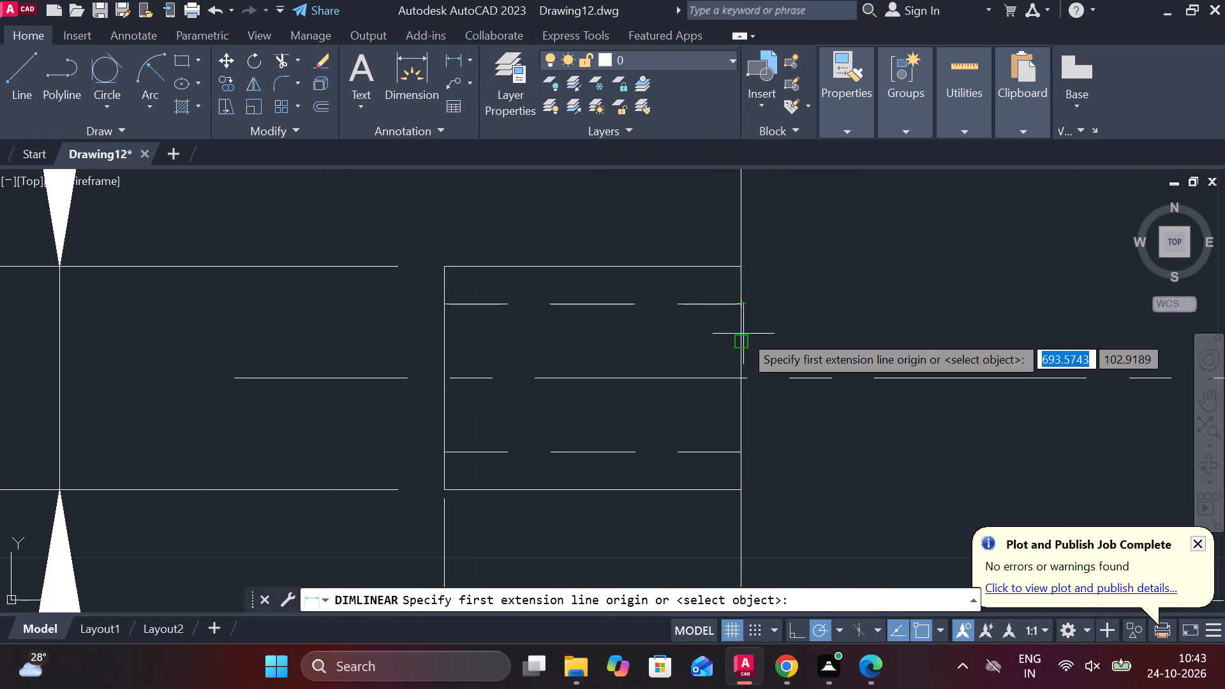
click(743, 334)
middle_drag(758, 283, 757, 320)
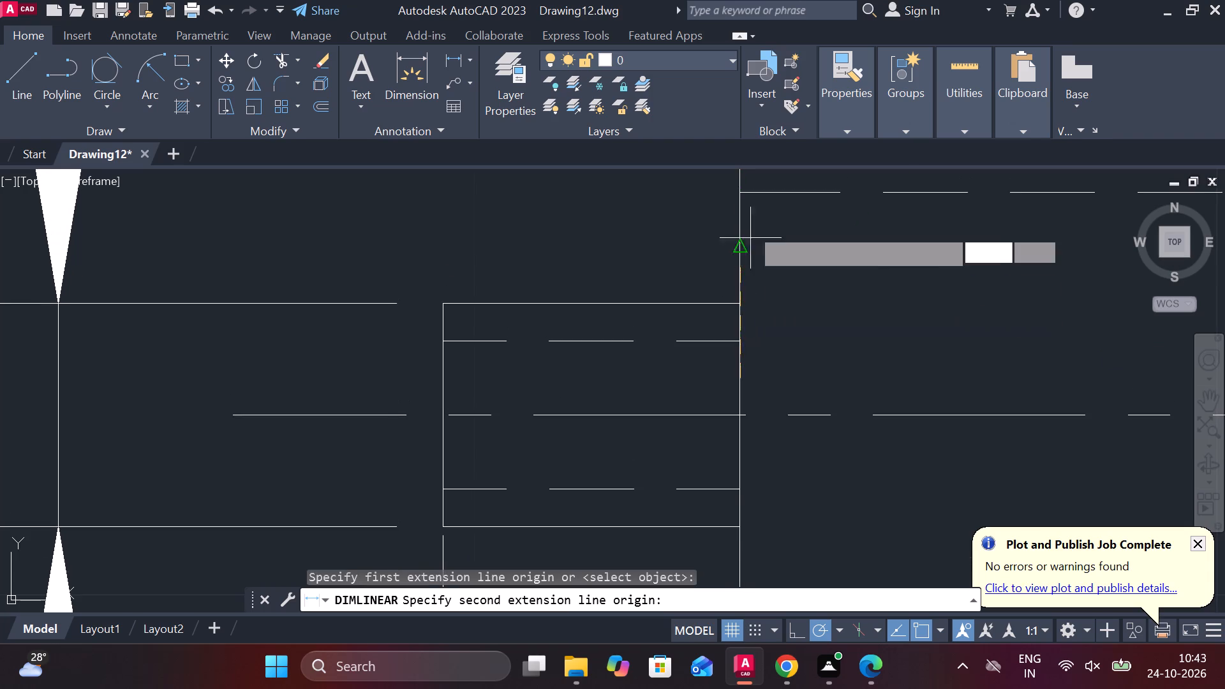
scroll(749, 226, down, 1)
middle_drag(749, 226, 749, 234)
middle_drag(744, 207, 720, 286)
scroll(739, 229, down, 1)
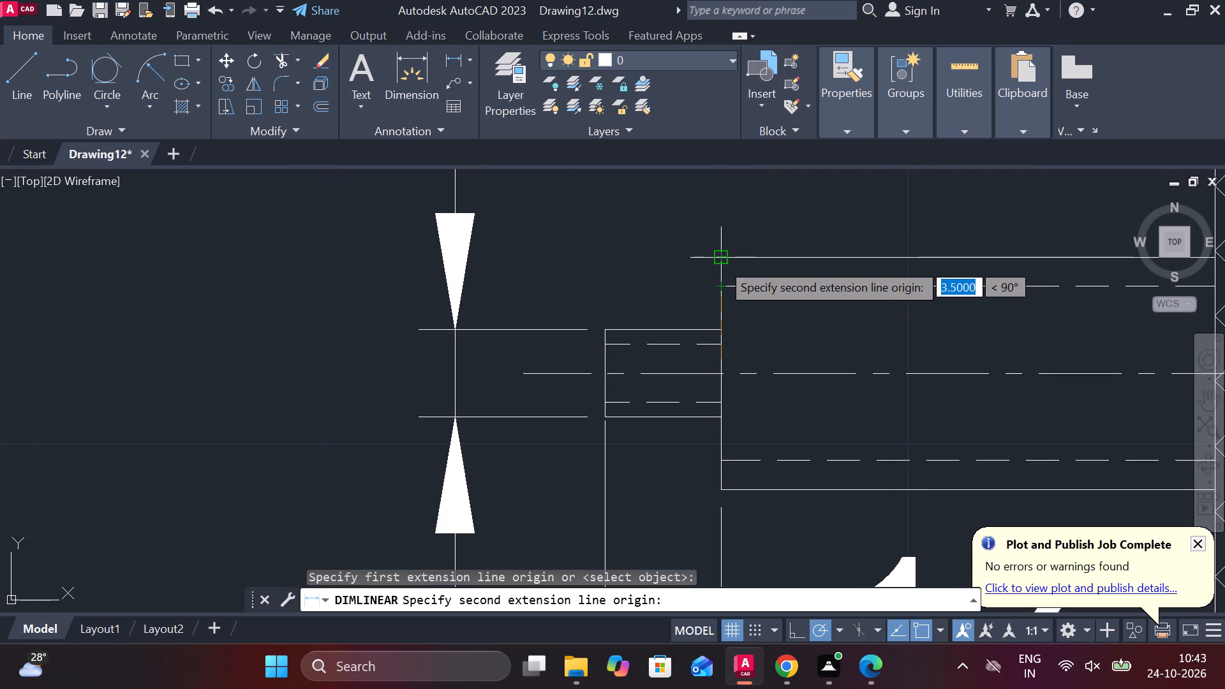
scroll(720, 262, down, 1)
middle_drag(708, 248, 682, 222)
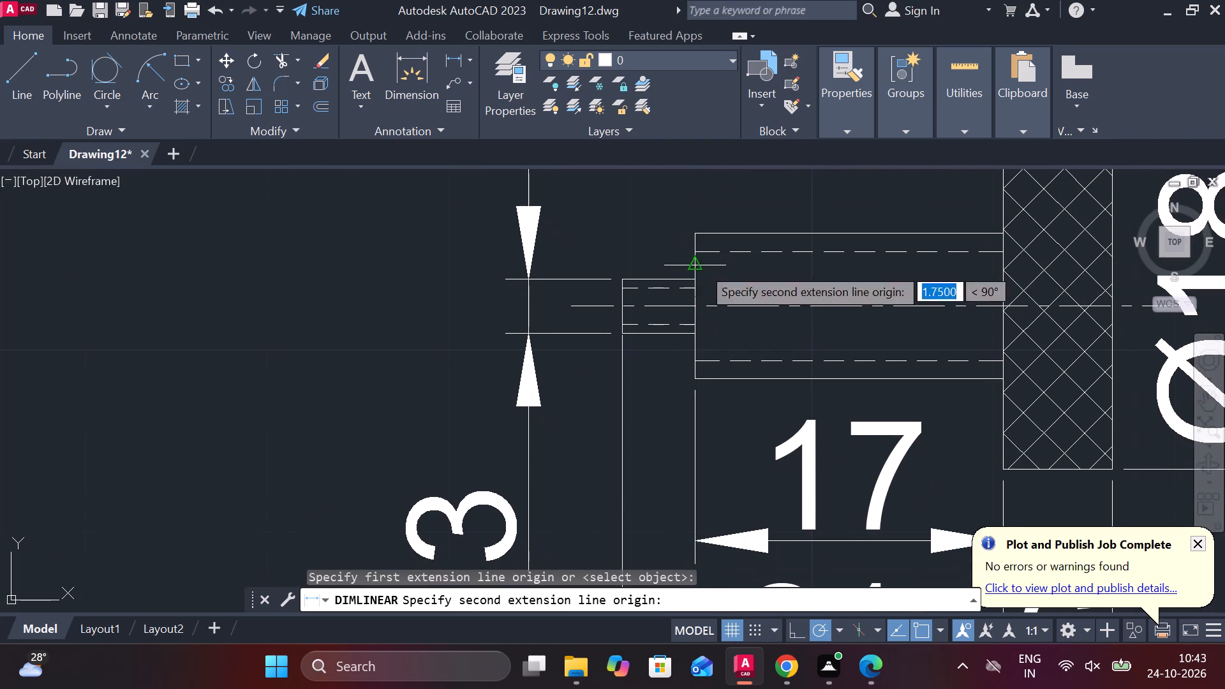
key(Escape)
Erase the shank's upper and lower outline edges and both shoulder lines, keeping the dashed thread lines.
click(792, 231)
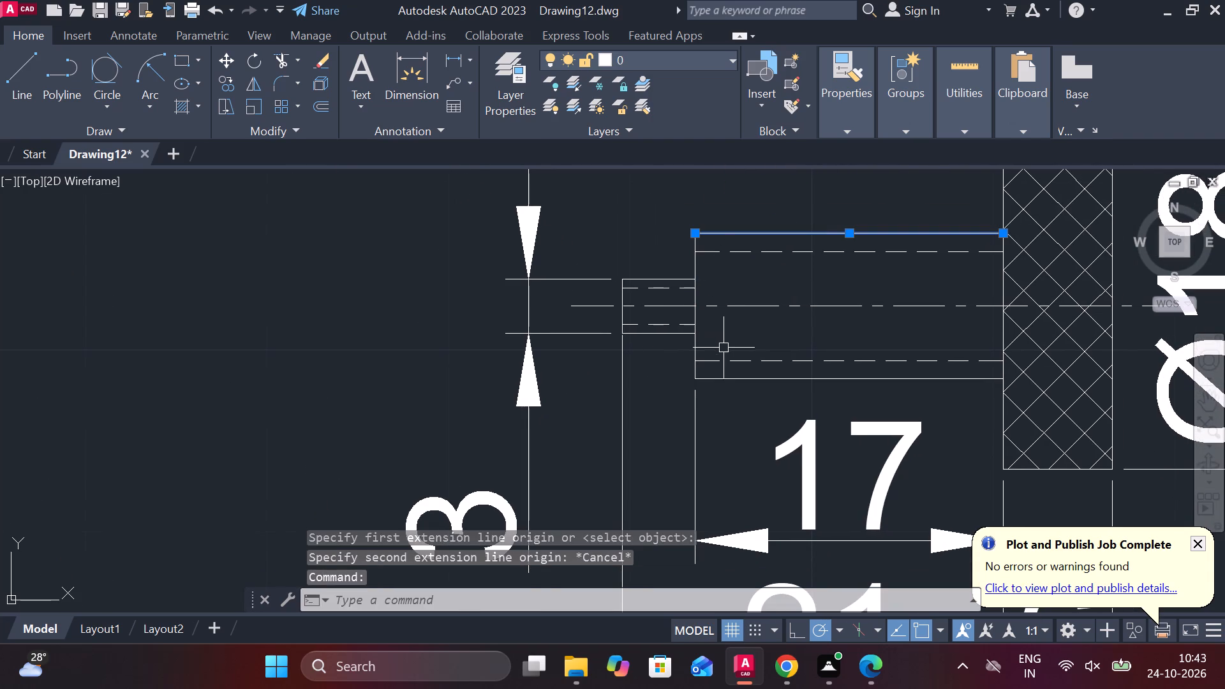
click(725, 378)
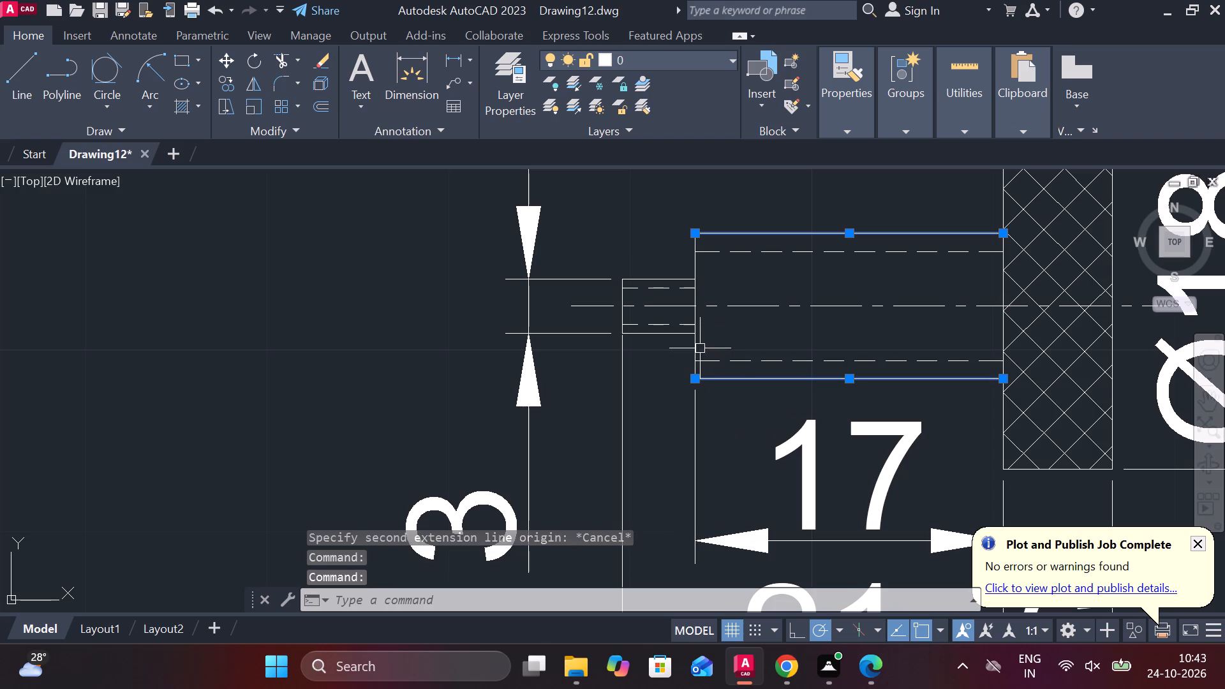
click(697, 344)
click(697, 273)
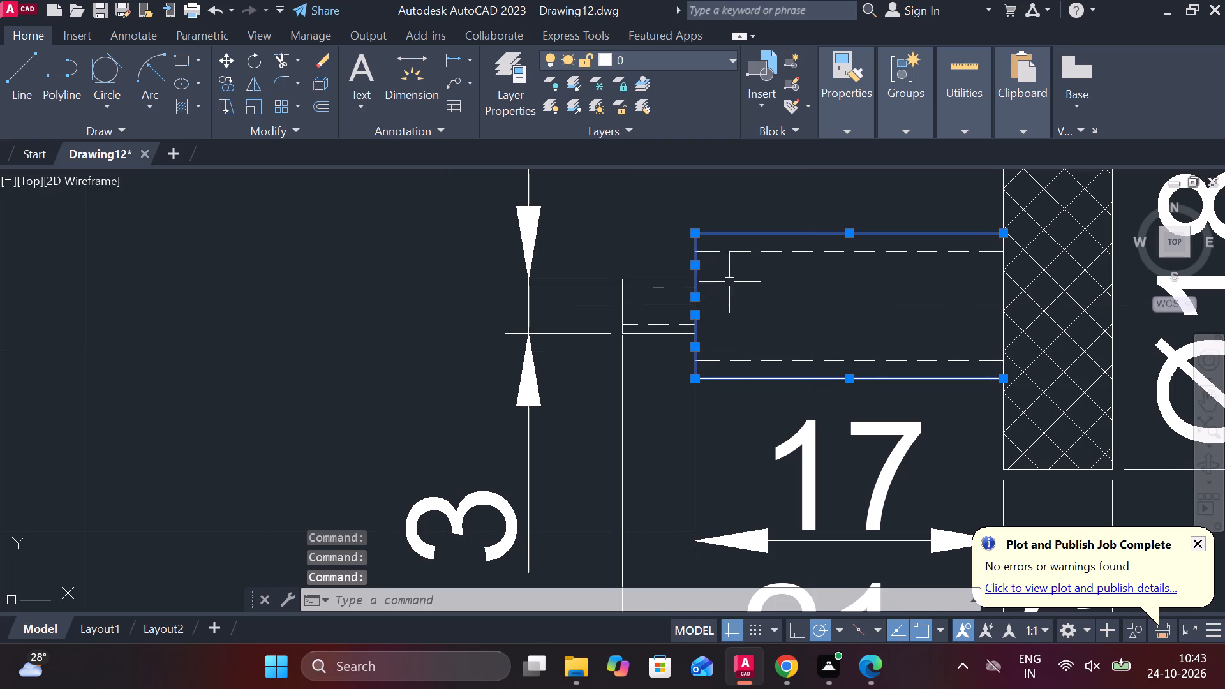
text(E)
key(space)
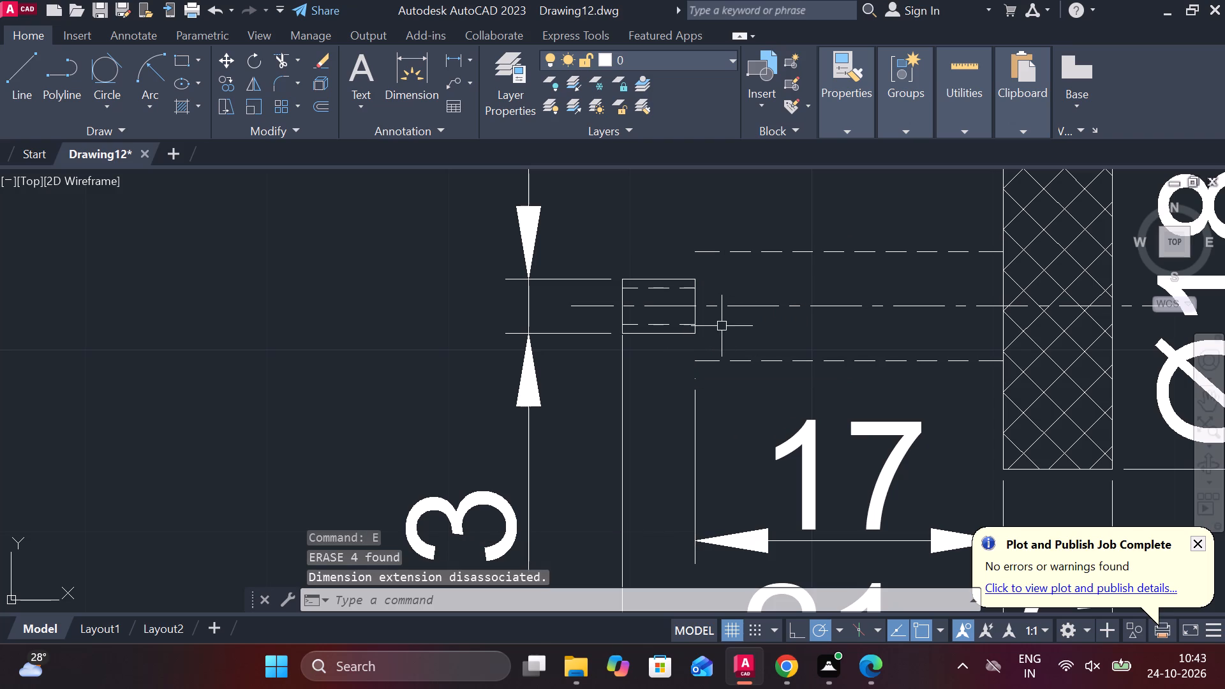
Draw the shank's upper outline from the centerline at the stub shoulder: 3.5 up, then straight across to the head's inner face.
scroll(692, 301, up, 1)
key(l)
key(Return)
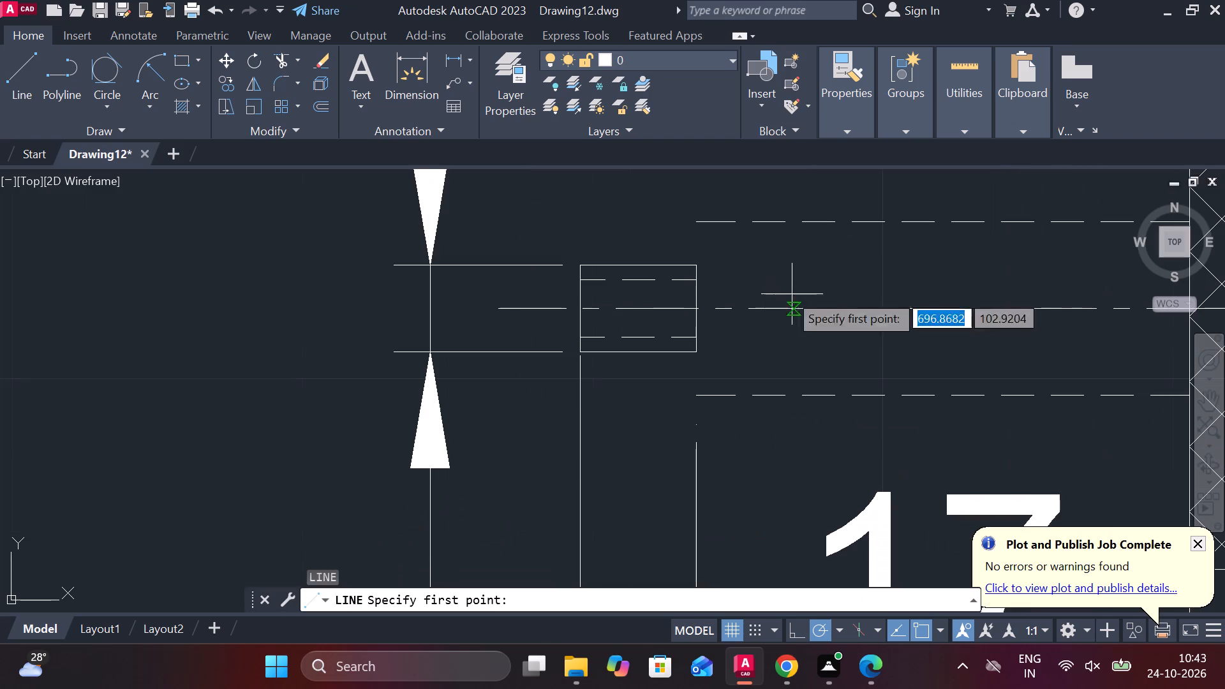
click(696, 309)
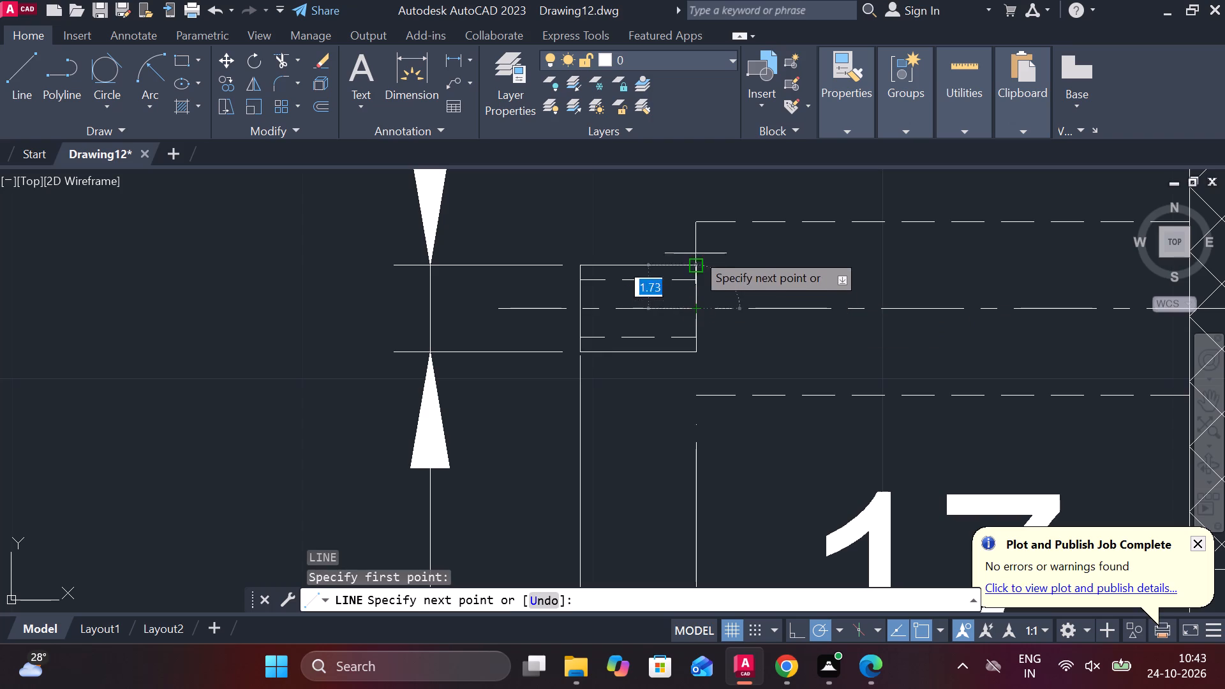
middle_drag(697, 216, 671, 292)
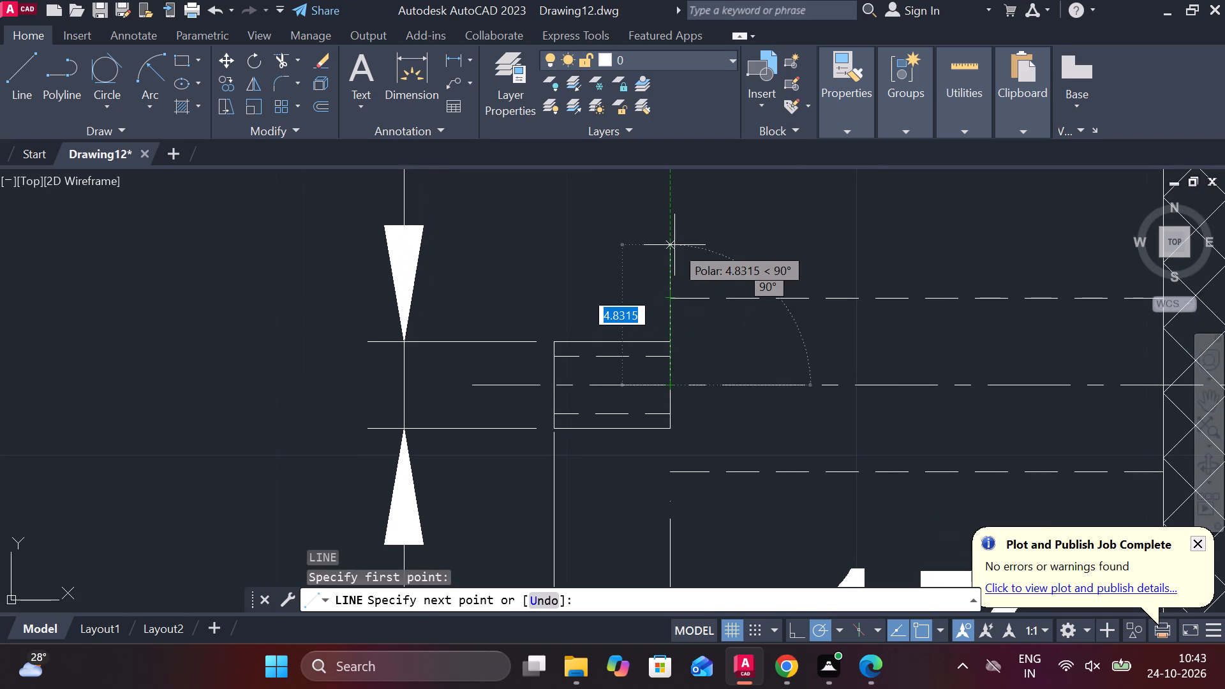
text(3.5)
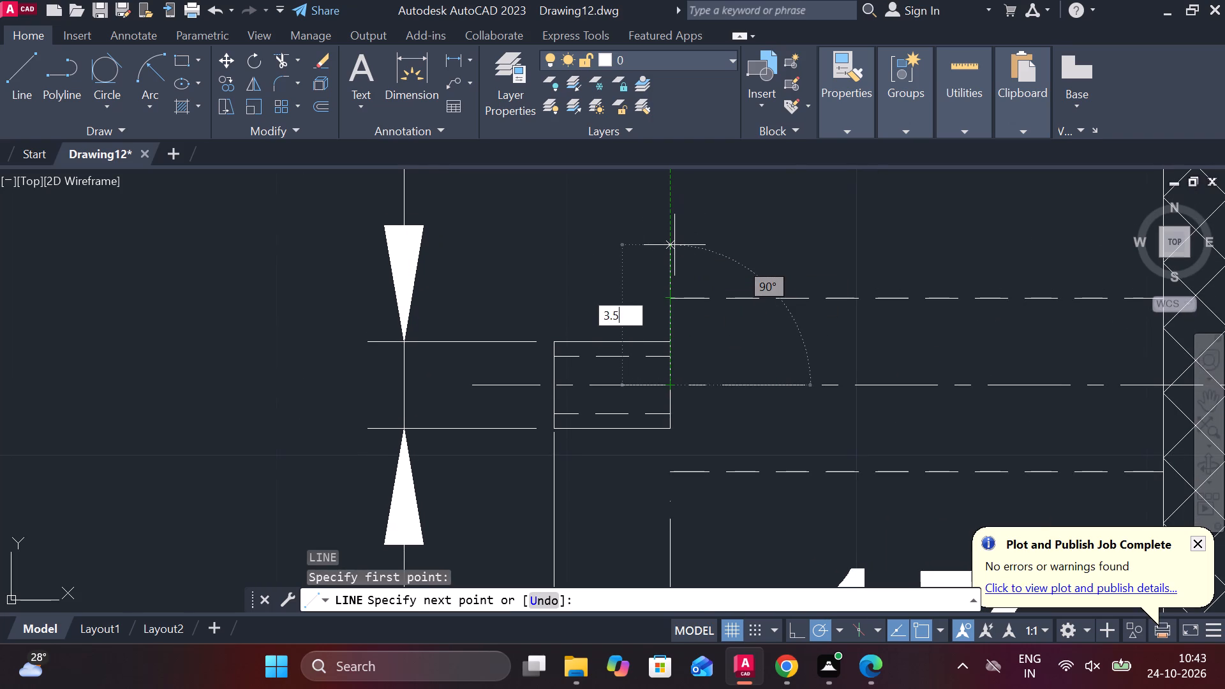
key(Return)
middle_drag(979, 283, 747, 278)
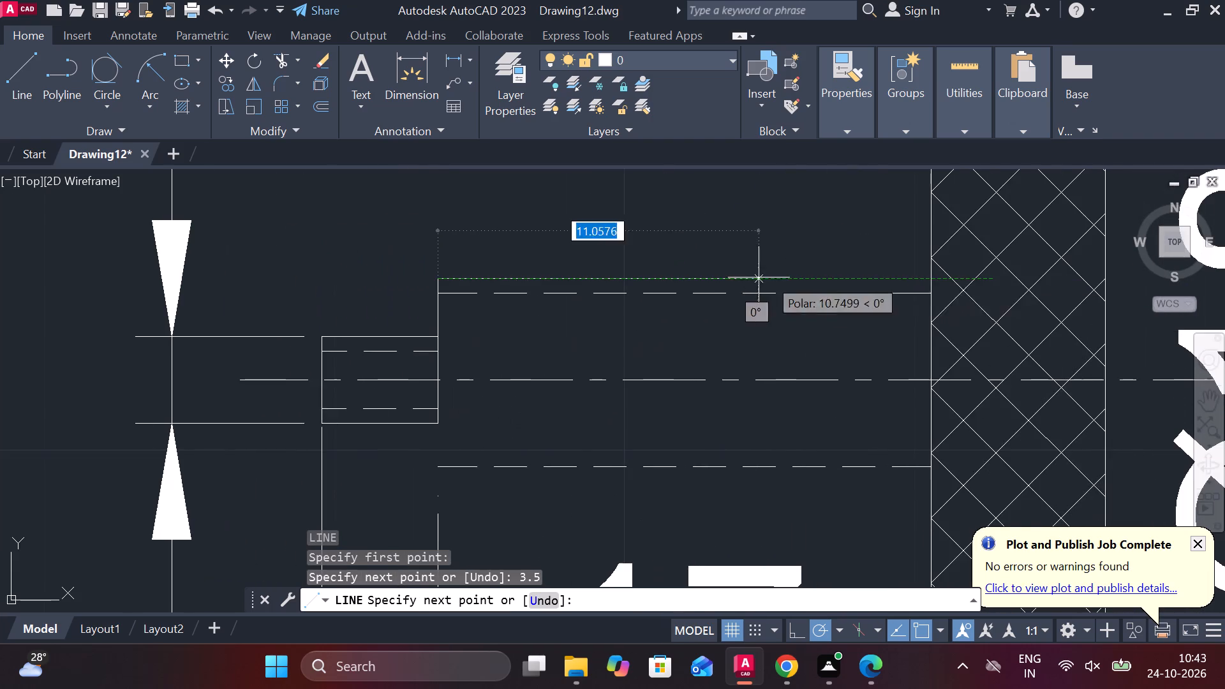
click(932, 281)
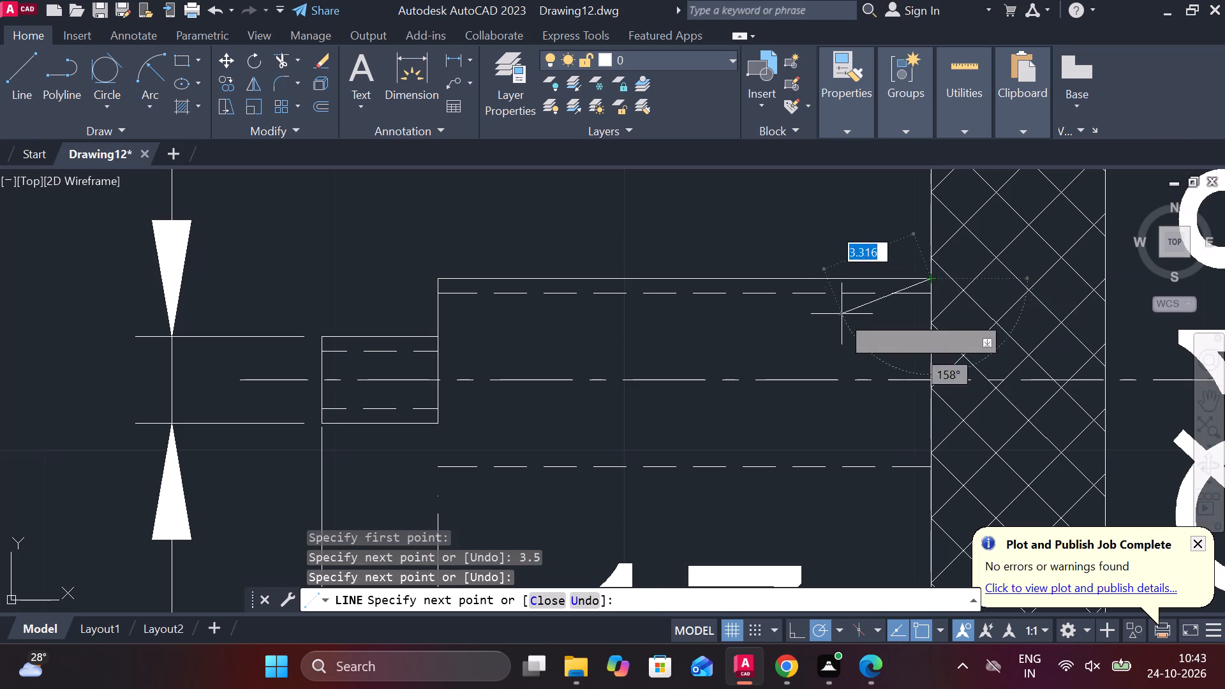
key(Escape)
scroll(831, 322, down, 1)
middle_drag(551, 361, 626, 321)
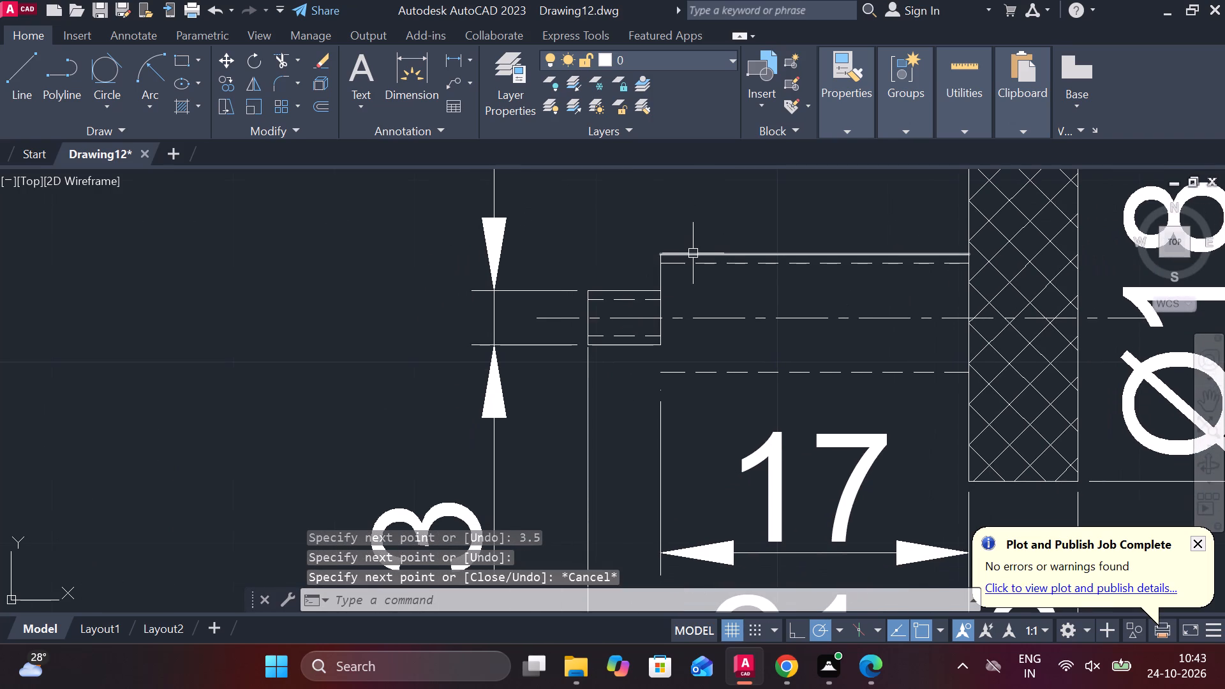
click(693, 254)
click(660, 276)
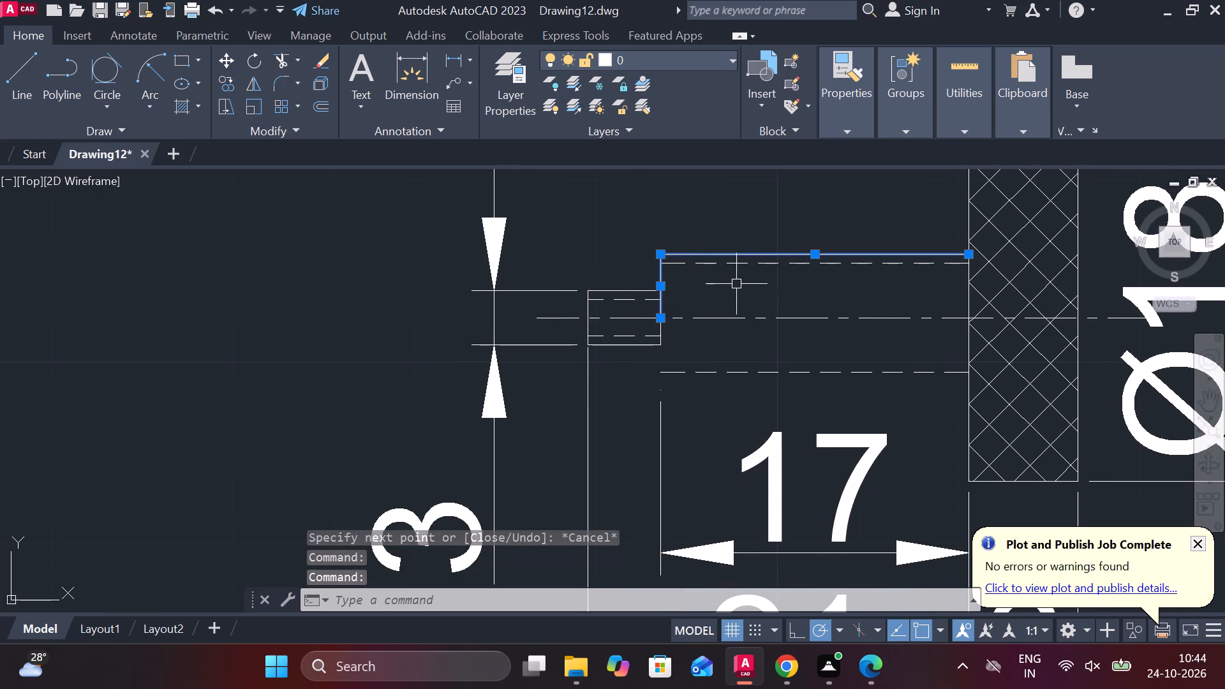
key(Escape)
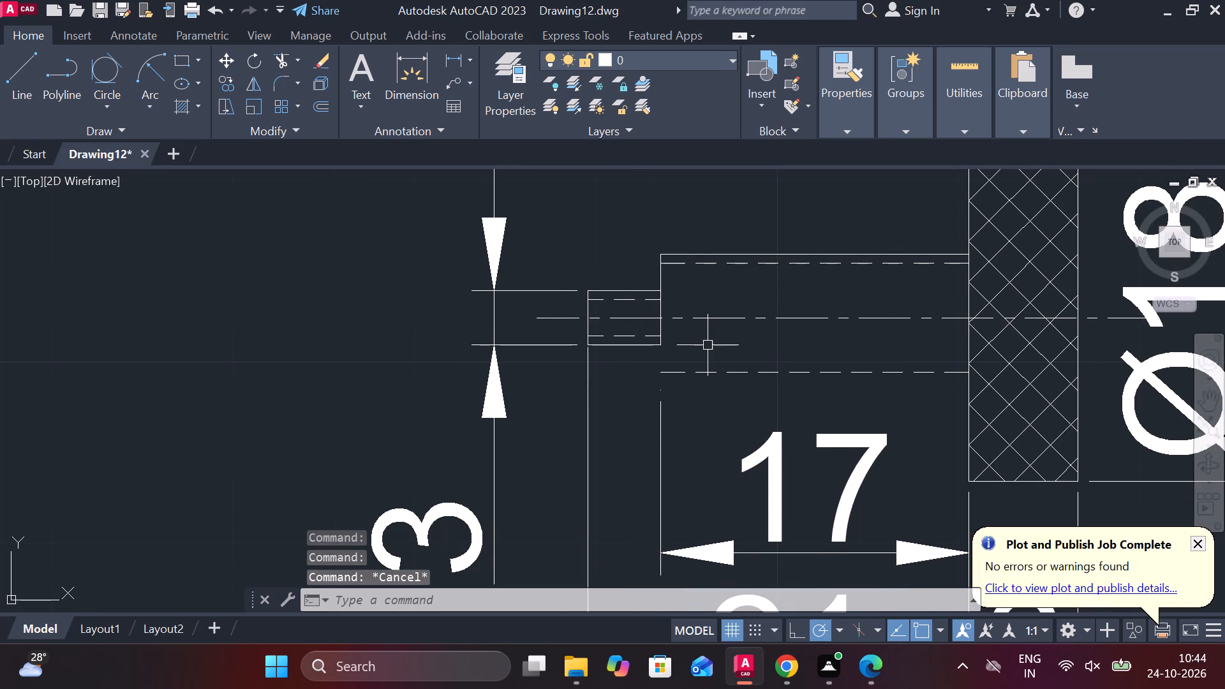
Draw the shank's lower outline from the centerline at the stub shoulder: 3.5 down, then straight across to the head's inner face.
key(l)
key(Return)
click(658, 323)
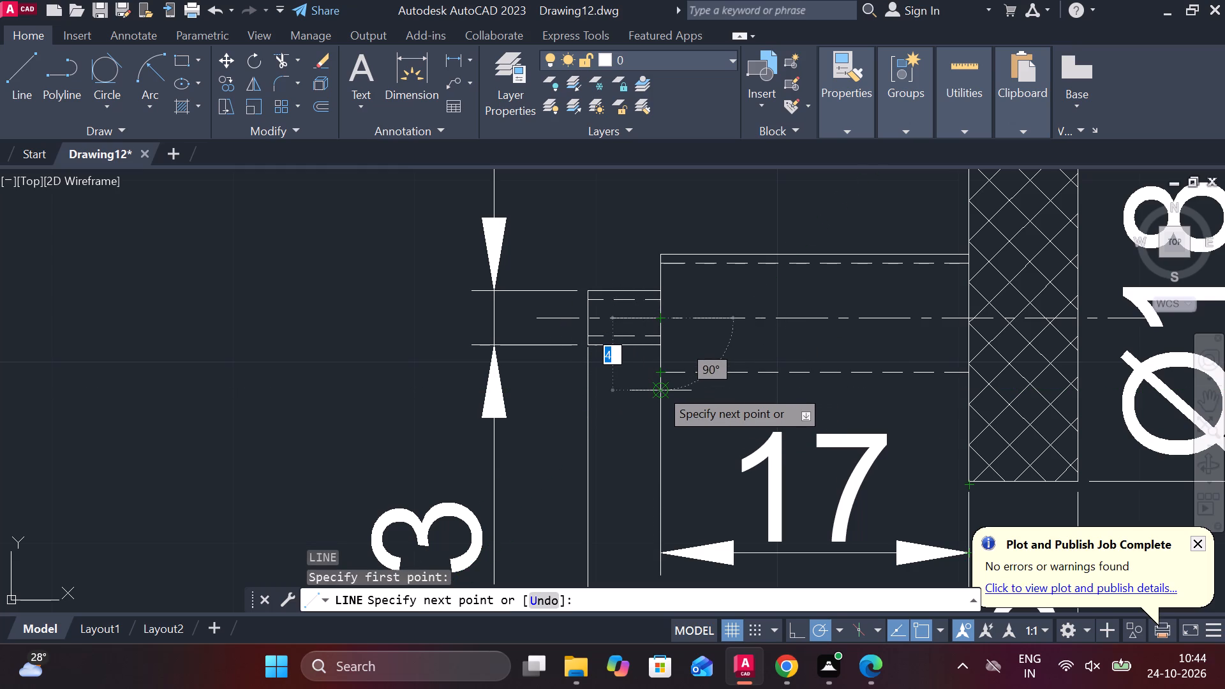
text(3.5)
key(Return)
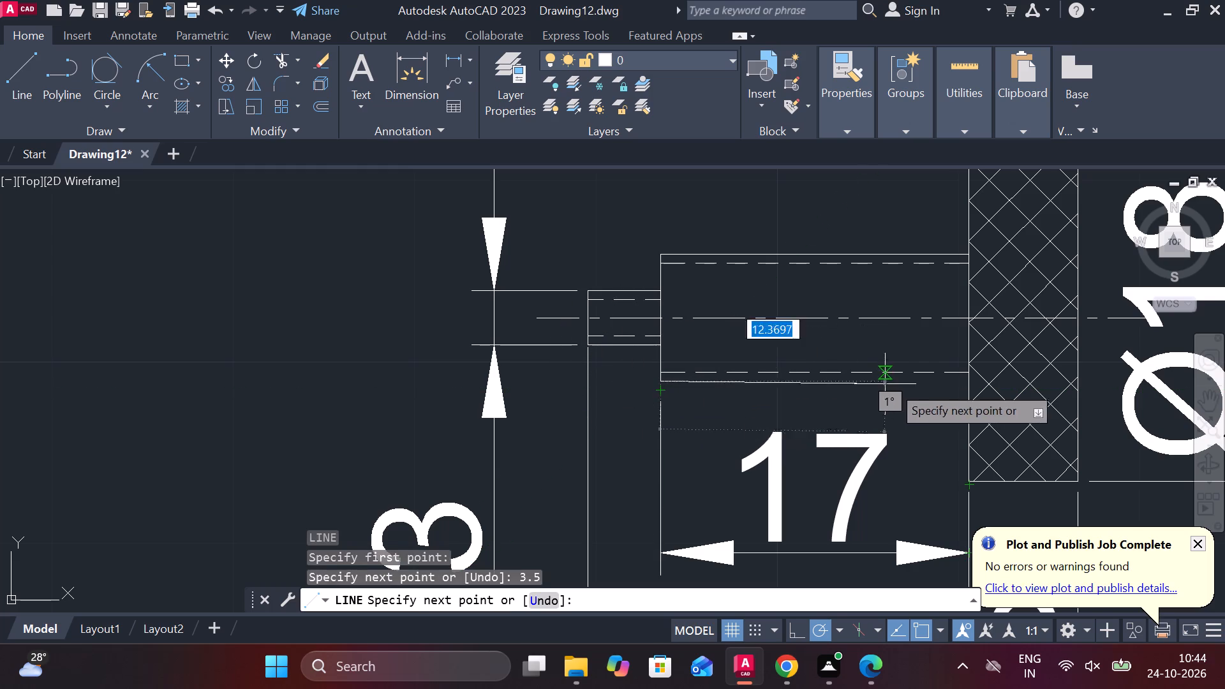
click(966, 383)
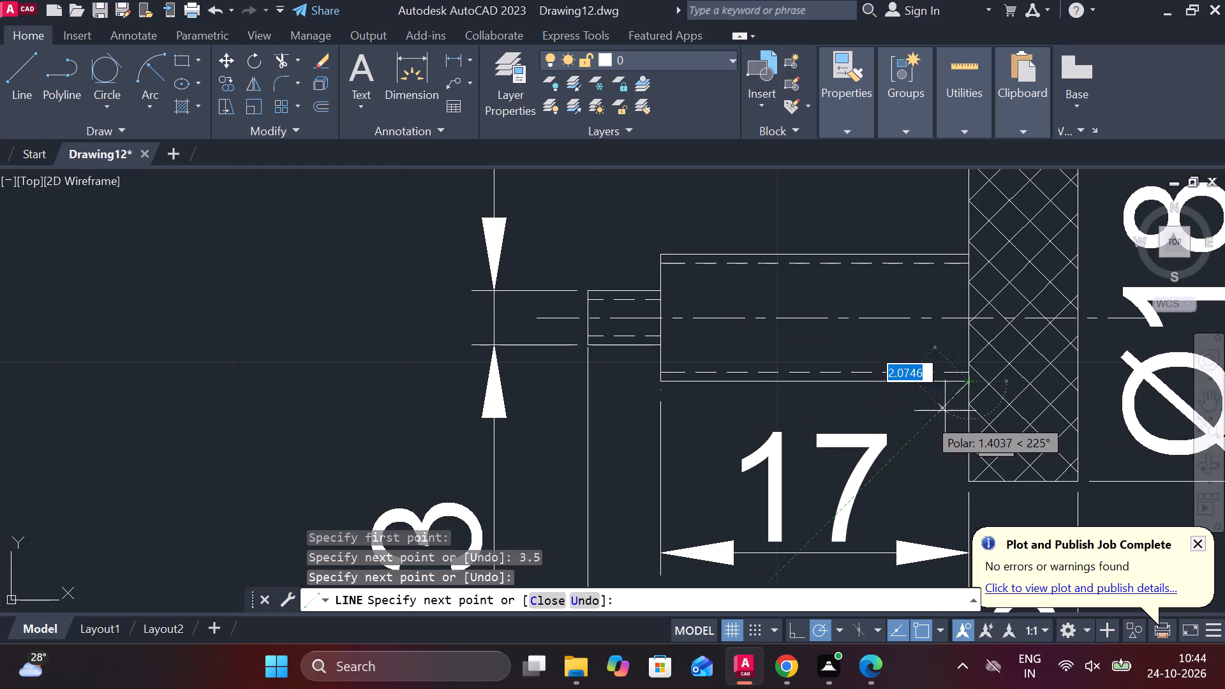
key(Escape)
Stretch the shank length dimension's extension line origin onto the lower shoulder corner of the redrawn shank outline.
scroll(806, 461, down, 3)
middle_drag(809, 500, 728, 419)
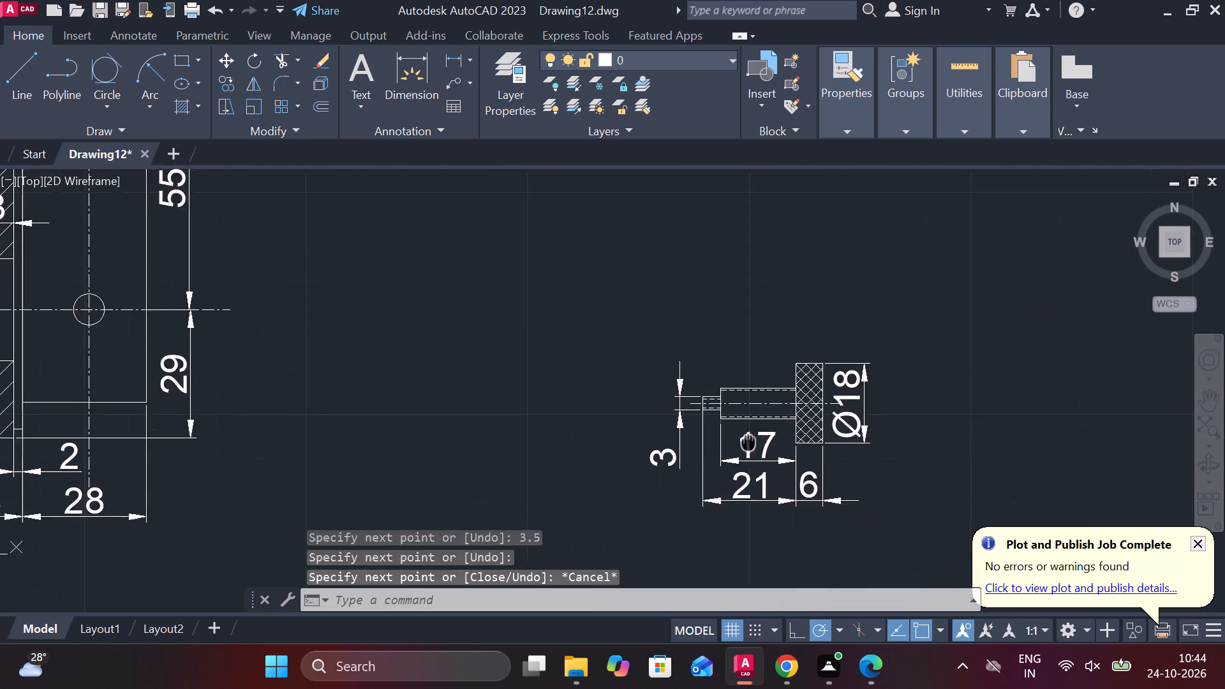
middle_drag(728, 419, 711, 403)
scroll(642, 376, up, 2)
click(729, 380)
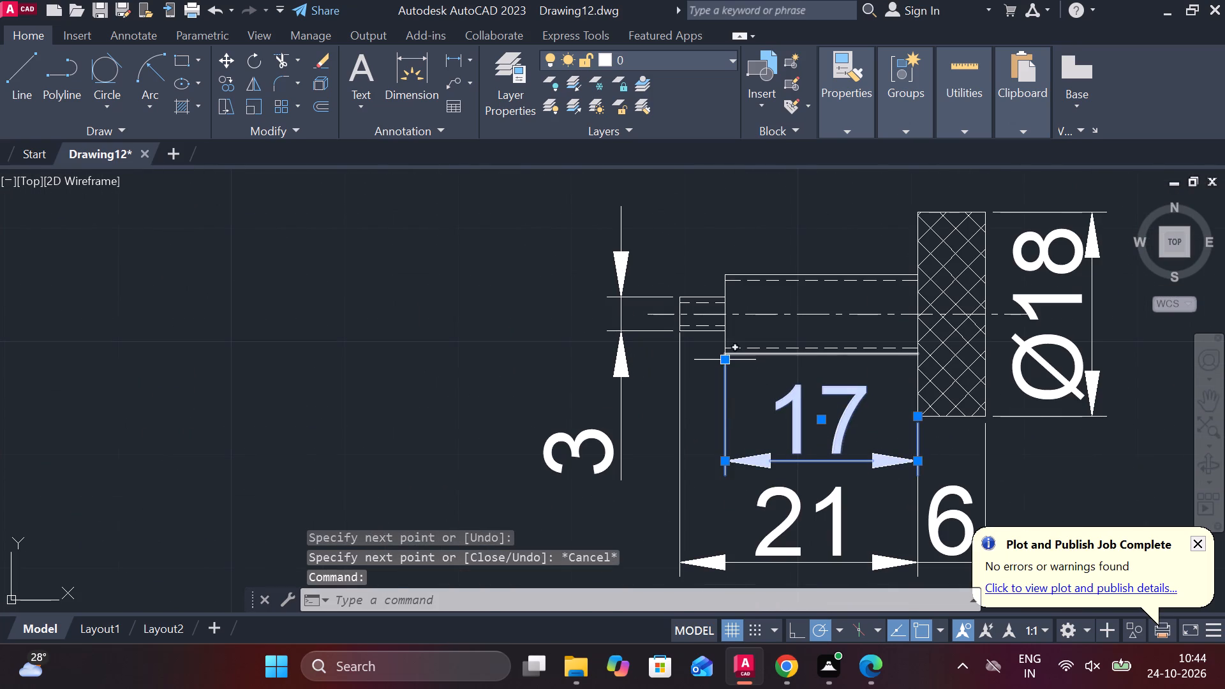
click(726, 357)
click(726, 352)
key(Escape)
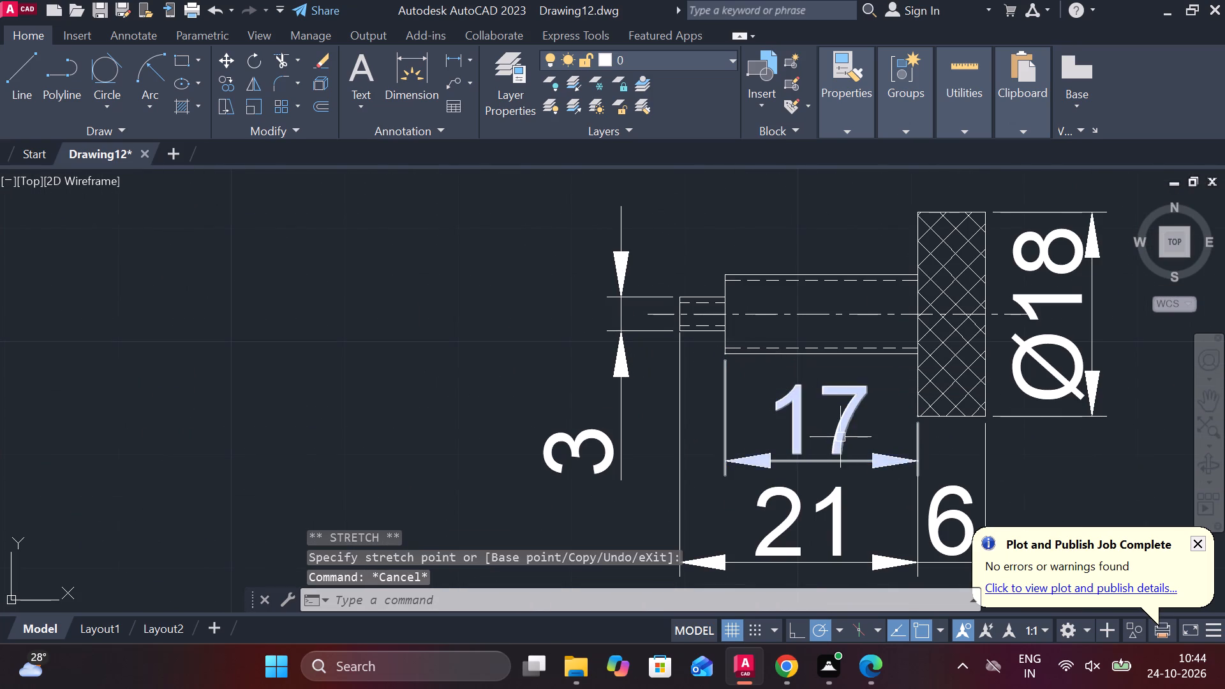
Add a multileader pointing to the shank's upper edge, with its text reading 3 at height 10.
scroll(845, 437, down, 2)
middle_drag(917, 451, 840, 401)
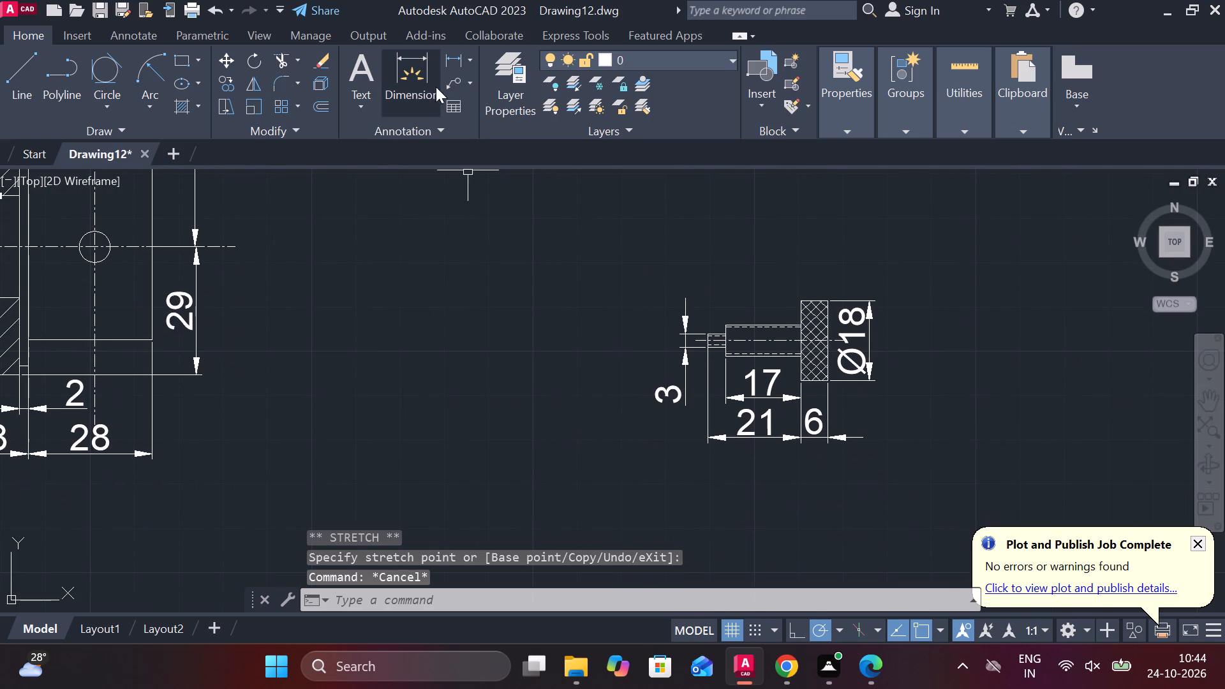
click(453, 77)
middle_drag(575, 281, 469, 417)
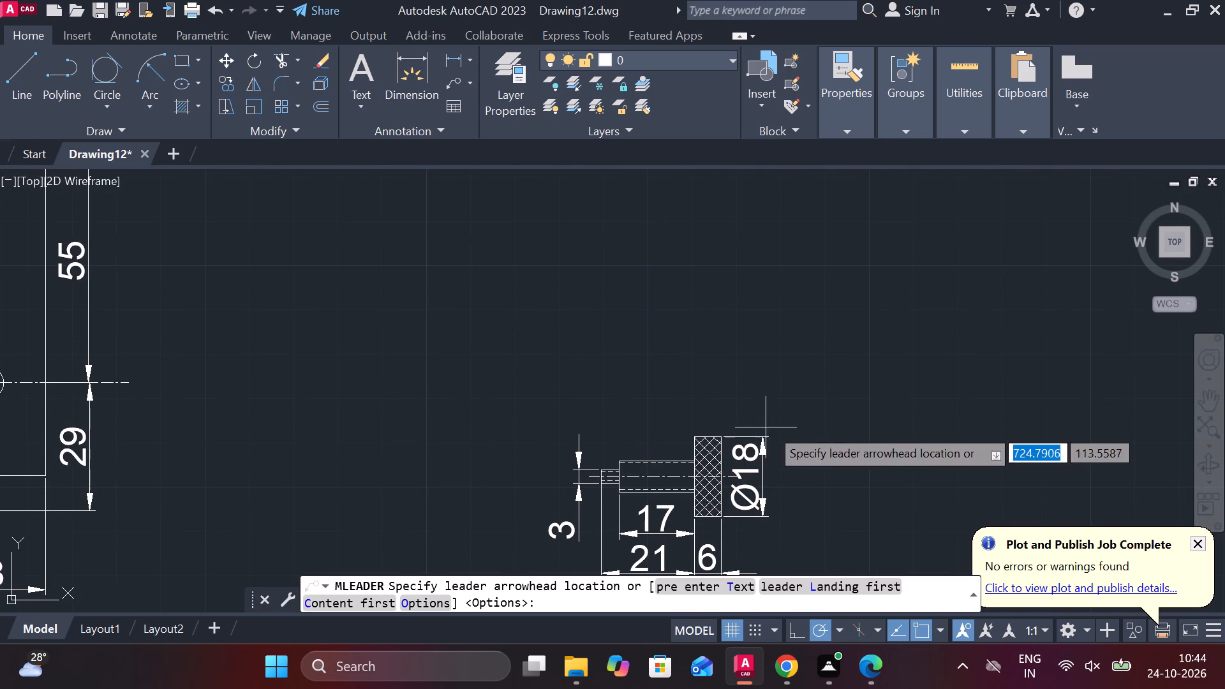
scroll(629, 435, up, 1)
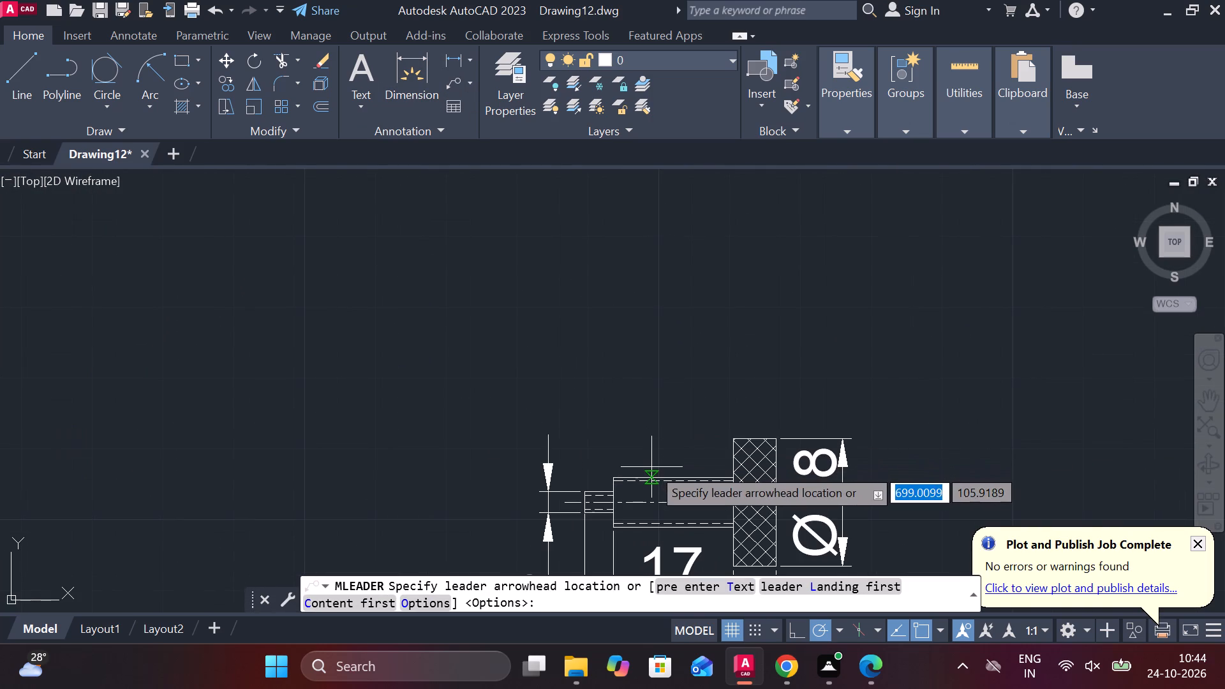
click(651, 467)
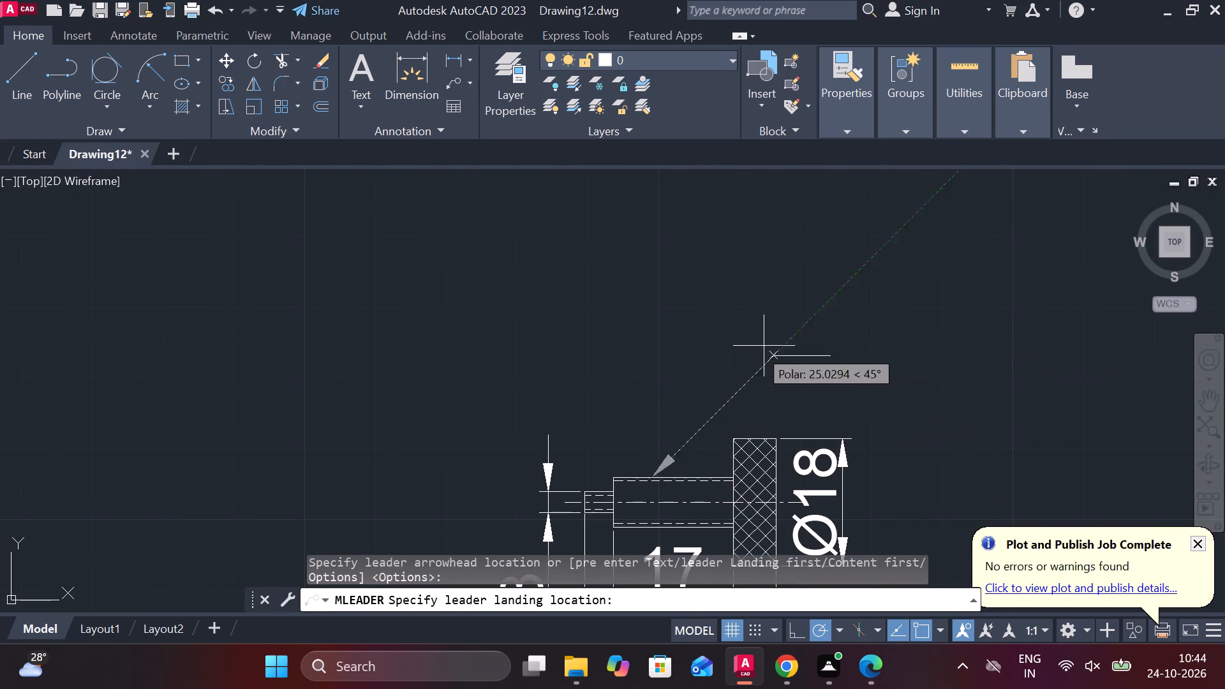
click(711, 390)
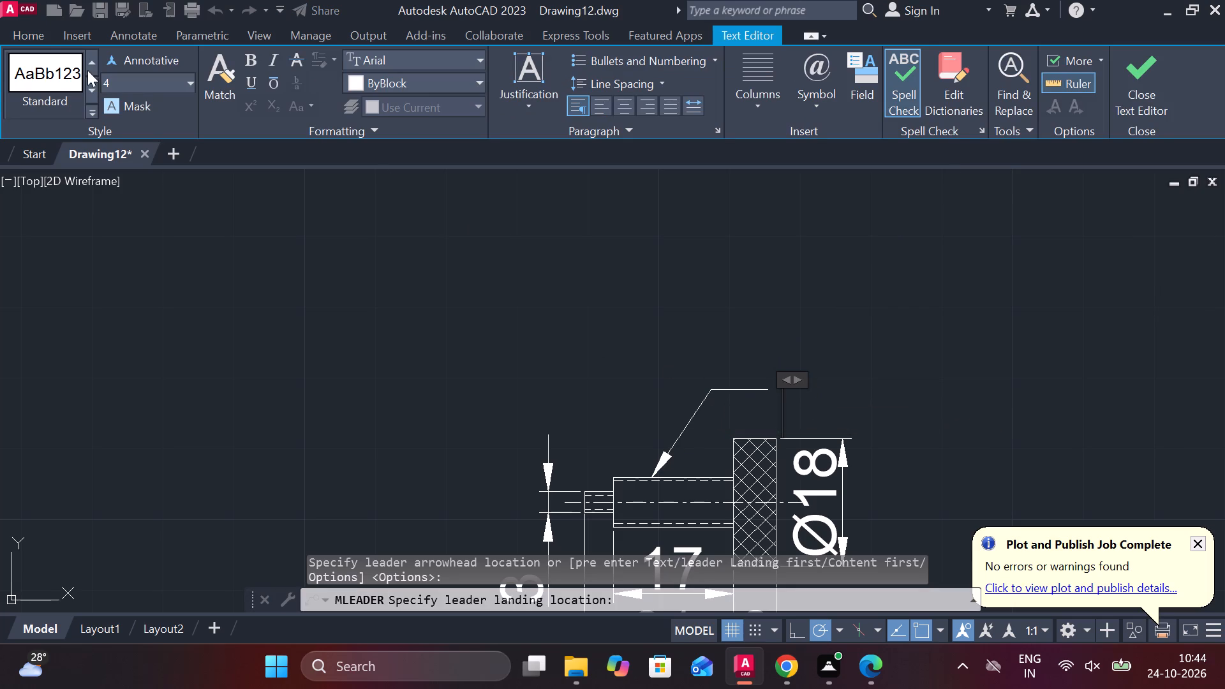
click(126, 84)
text(10)
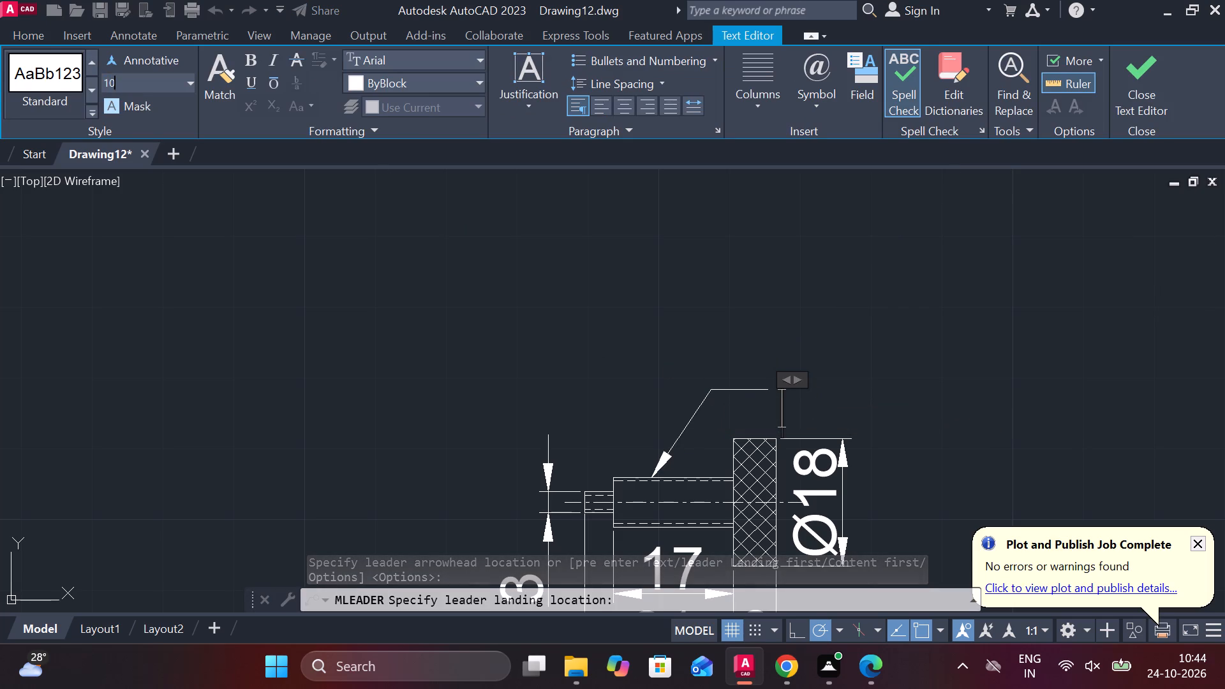
key(Return)
key(4)
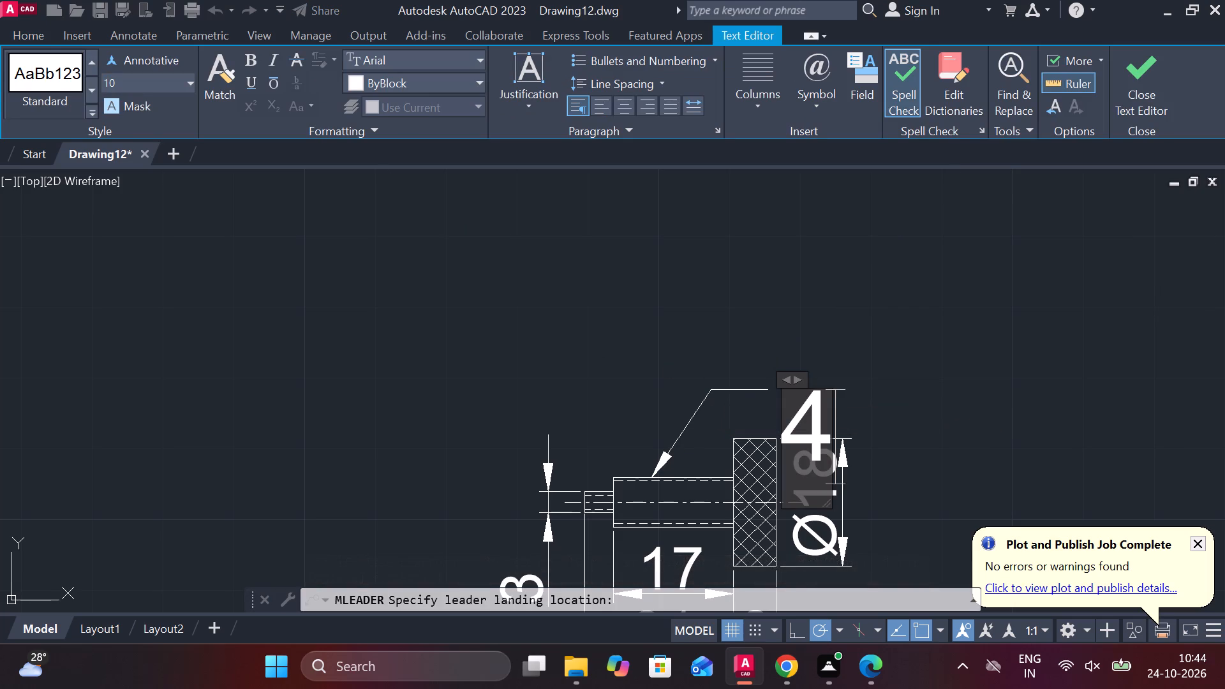
key(BackSpace)
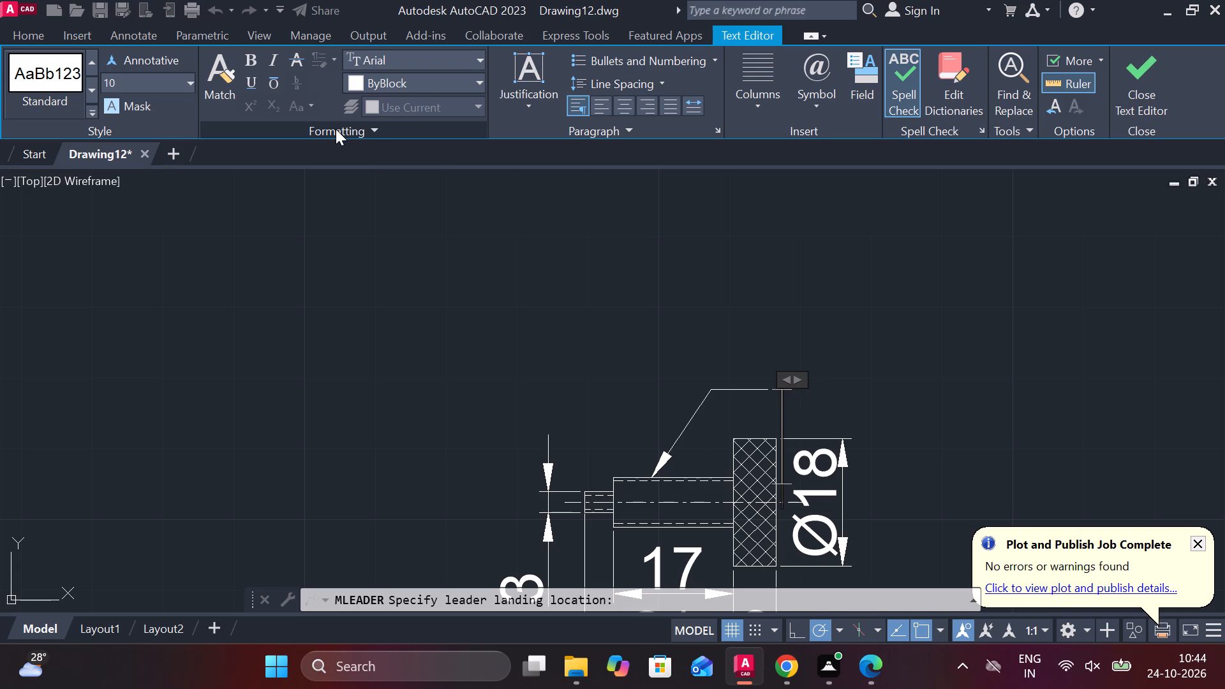
key(3)
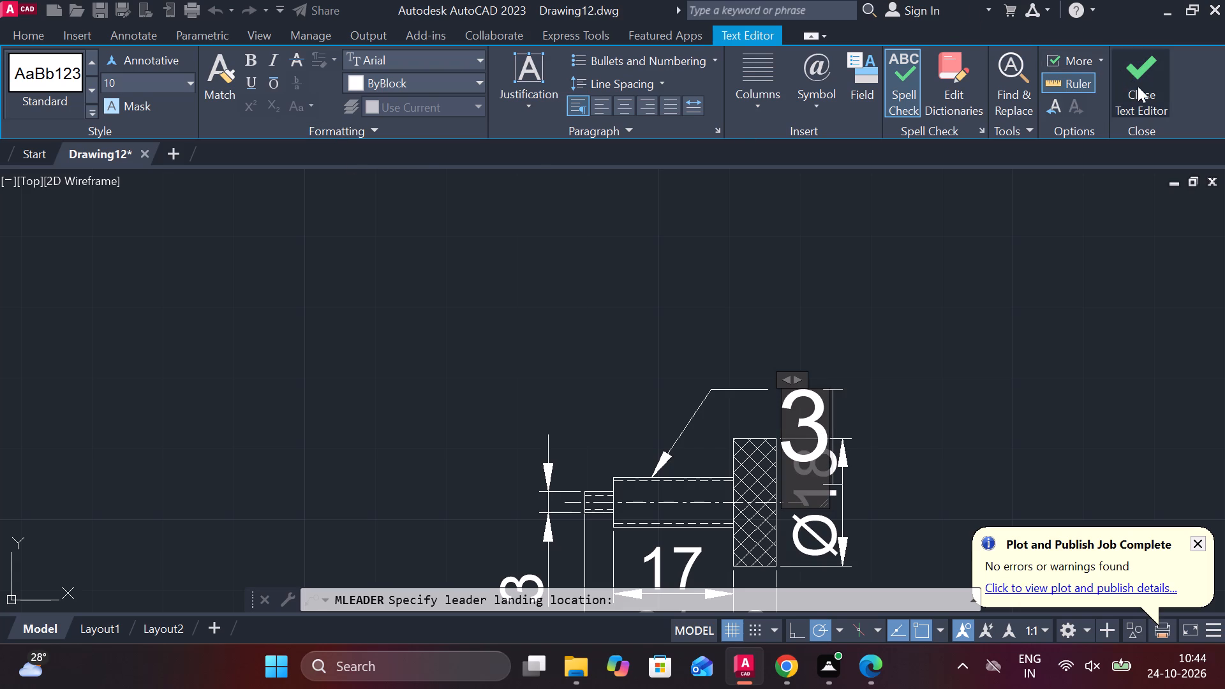
click(1138, 86)
Stretch the number 3 leader's landing point horizontally about 6.7 toward the stub end so the leader is steeper.
scroll(832, 333, down, 2)
scroll(846, 362, up, 1)
click(835, 360)
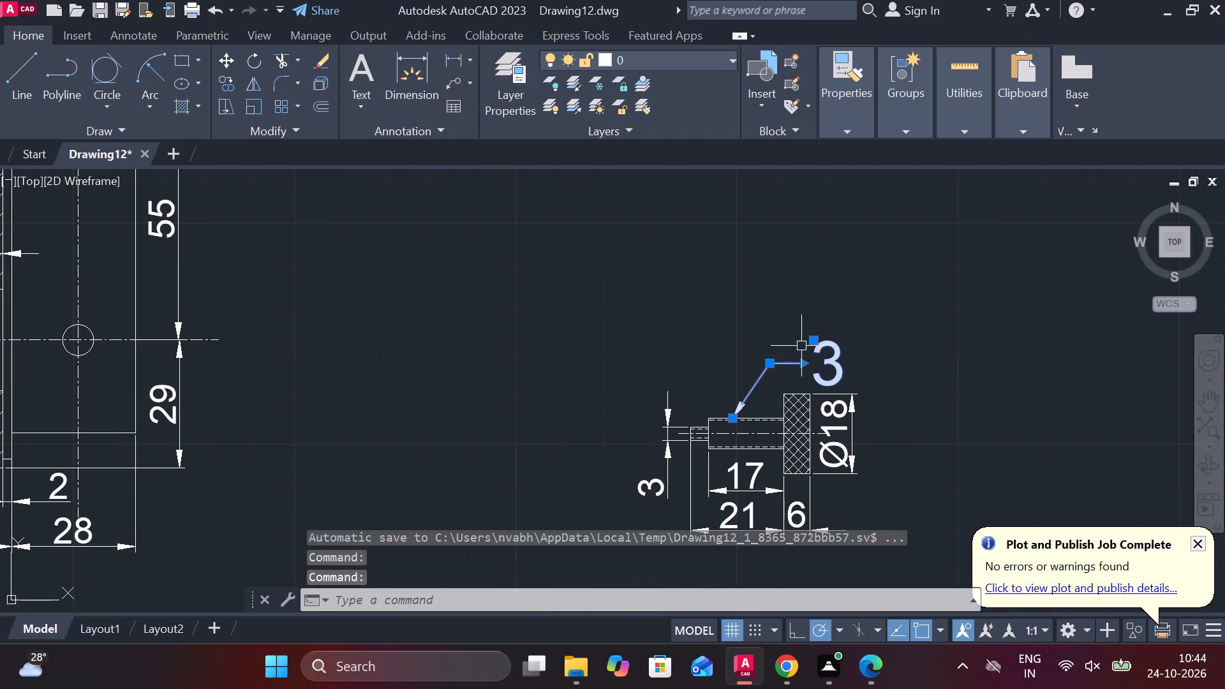
click(771, 364)
click(739, 365)
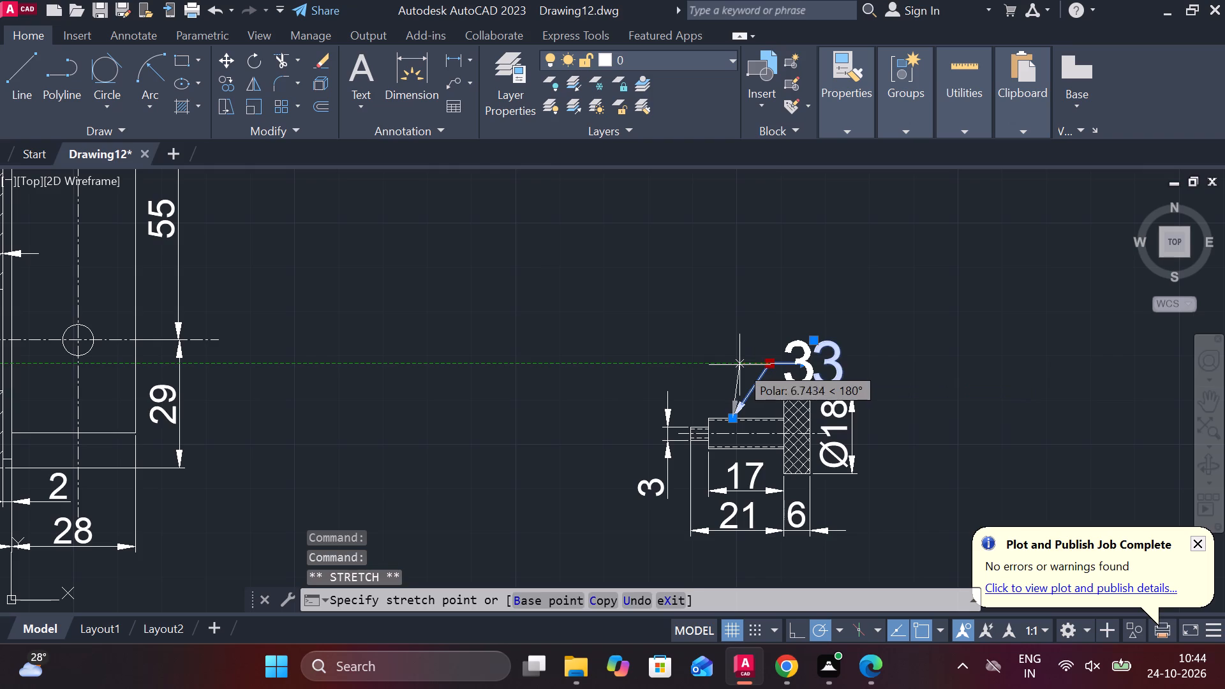
key(Escape)
Move the headed part with its dimensions and number 3 leader up to the space beneath part 4.
scroll(880, 381, down, 1)
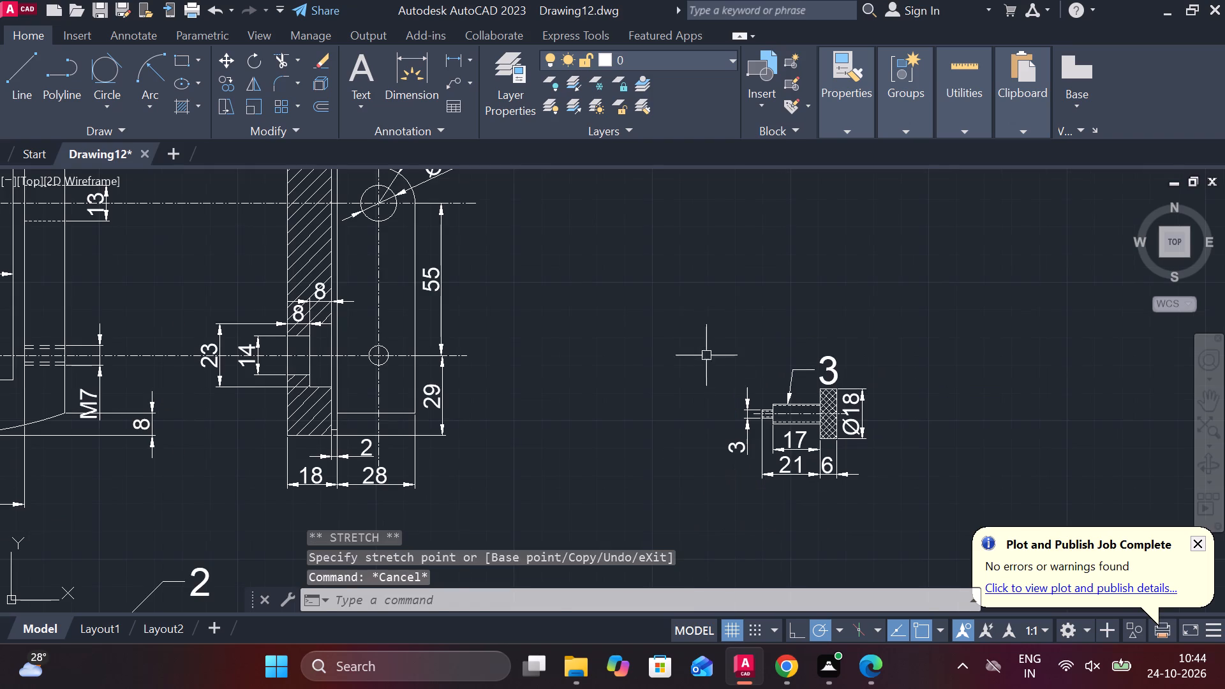
click(635, 337)
click(900, 500)
key(m)
key(Return)
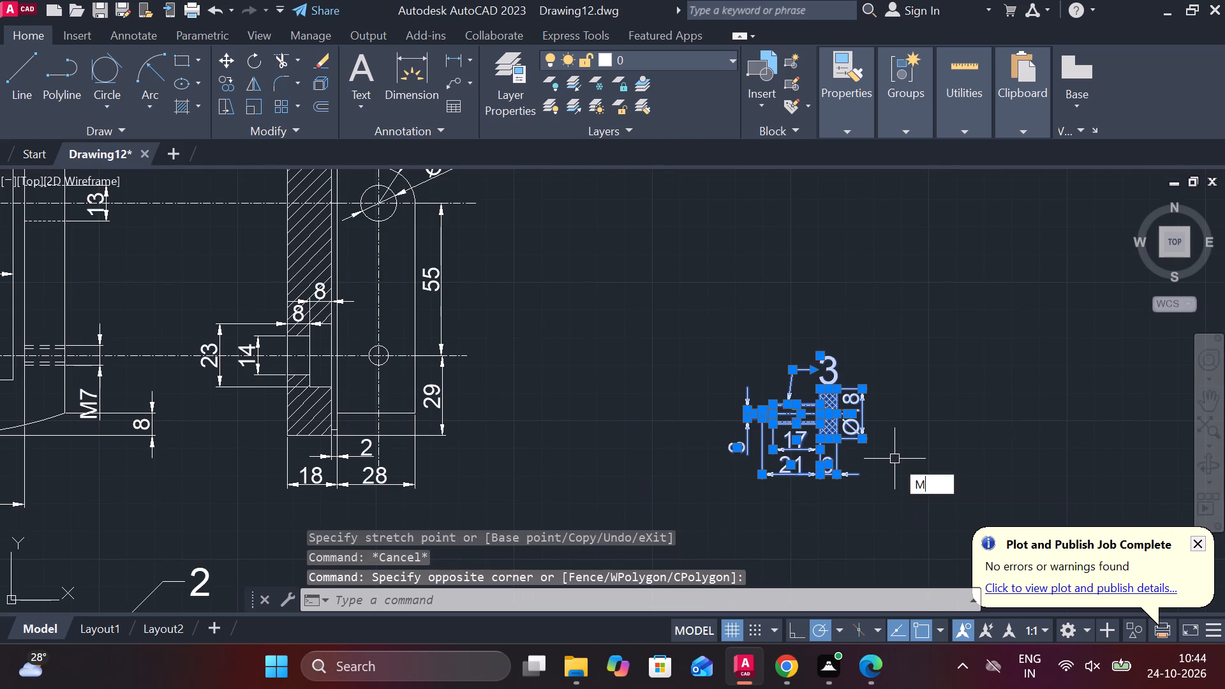
click(895, 459)
scroll(926, 445, down, 2)
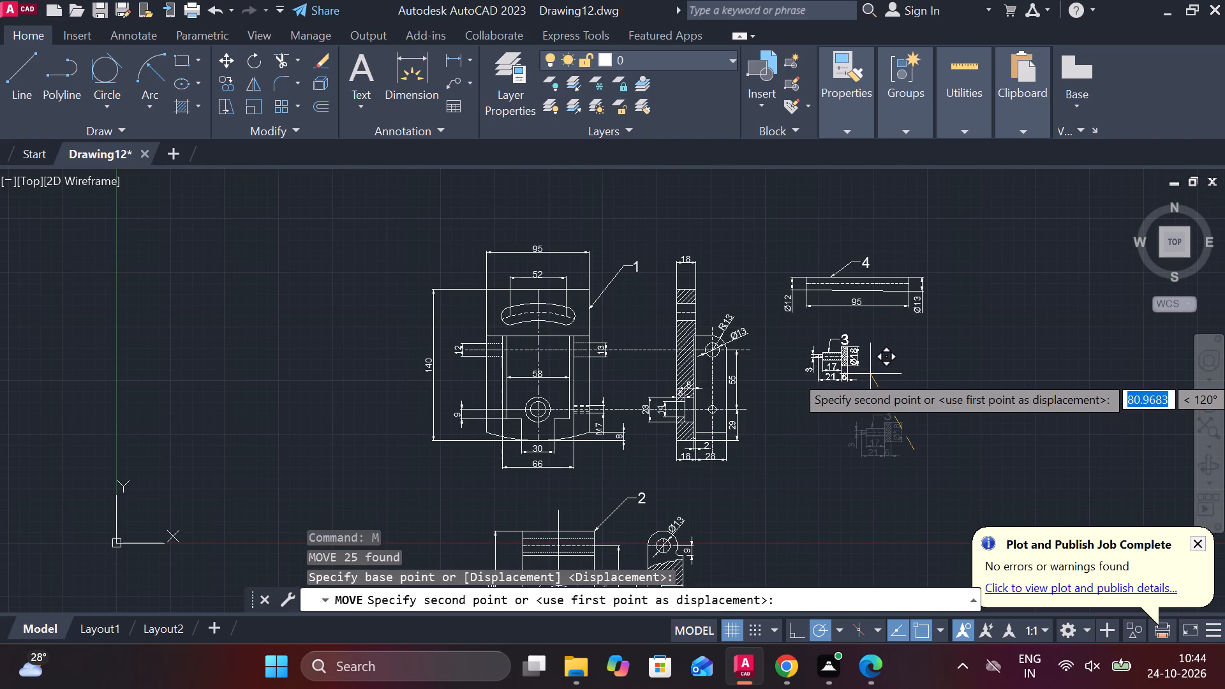
click(870, 372)
Draw a closed upright rectangle 12 wide and 48 high with lines in the empty space below part 3.
middle_drag(945, 406, 854, 308)
scroll(797, 355, up, 1)
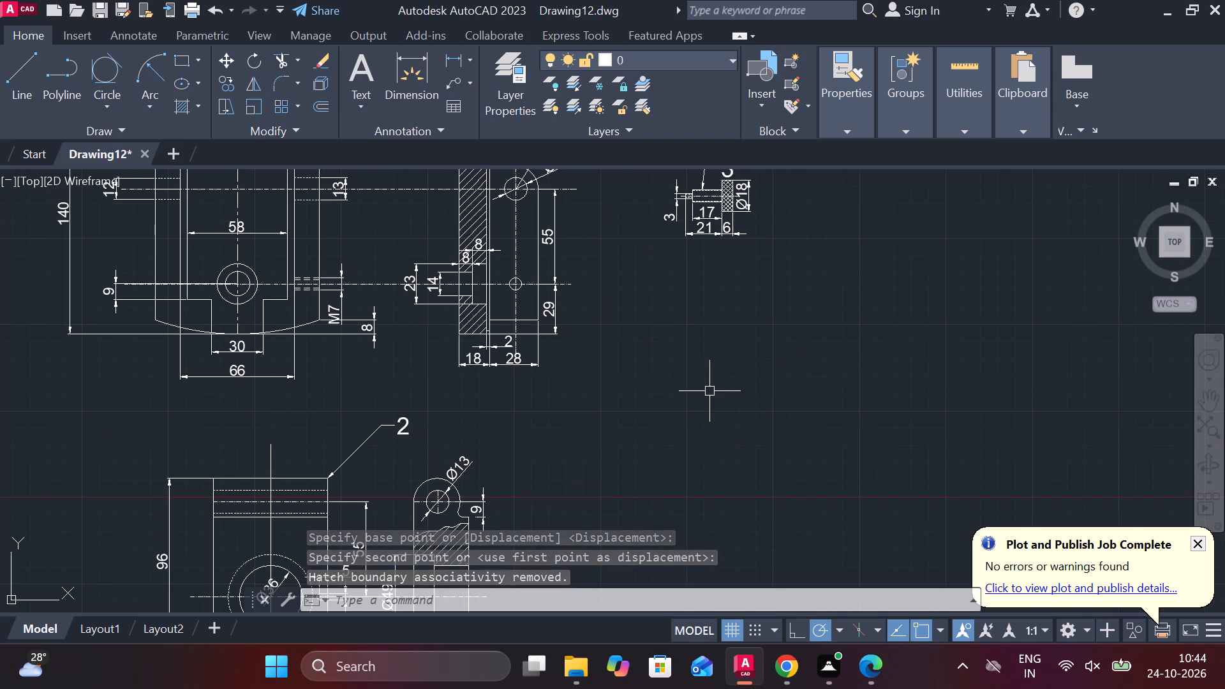
middle_drag(730, 404, 648, 408)
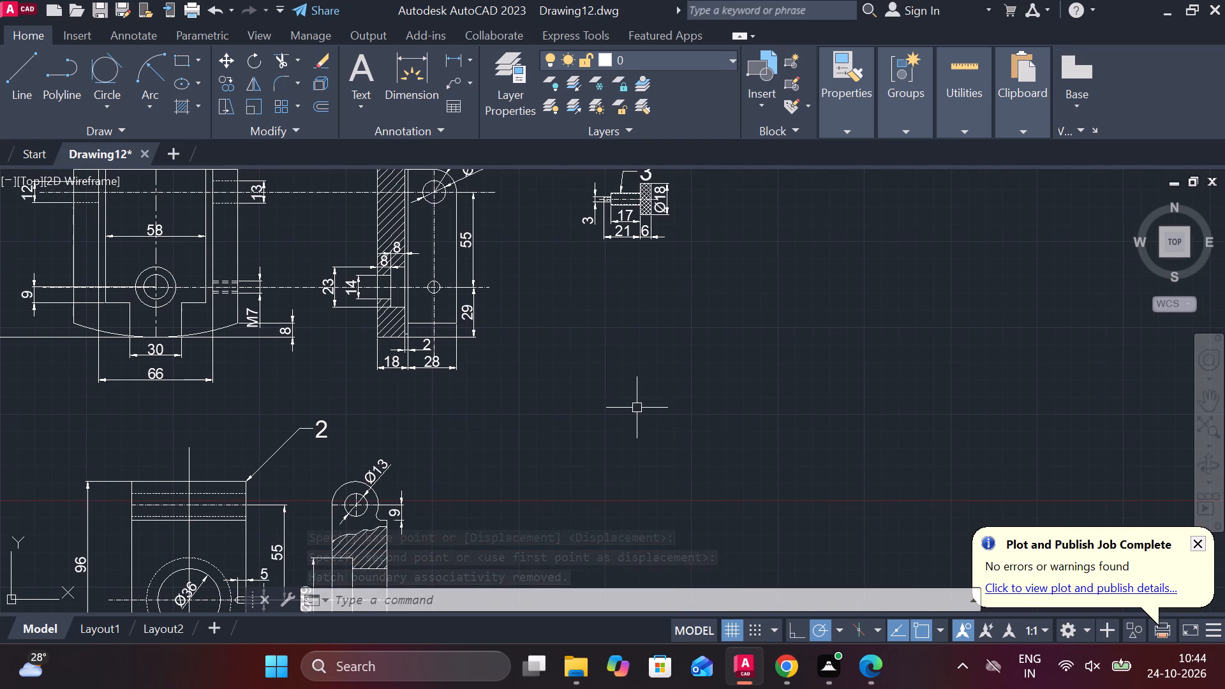
key(l)
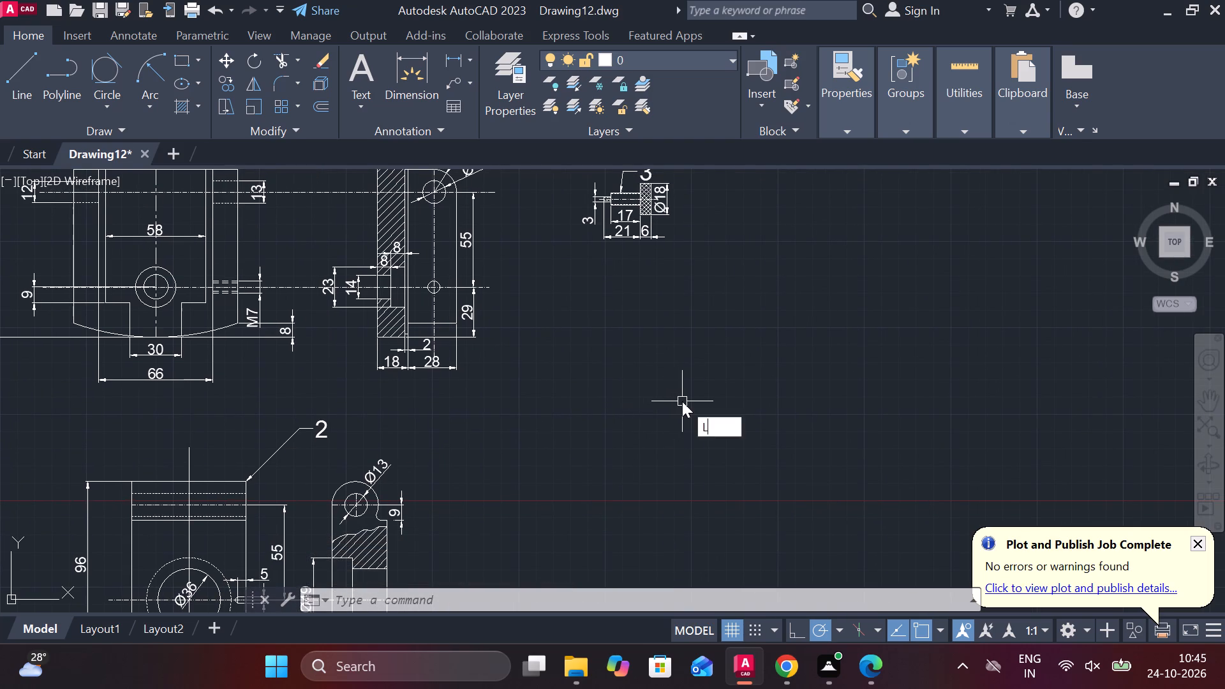
key(Return)
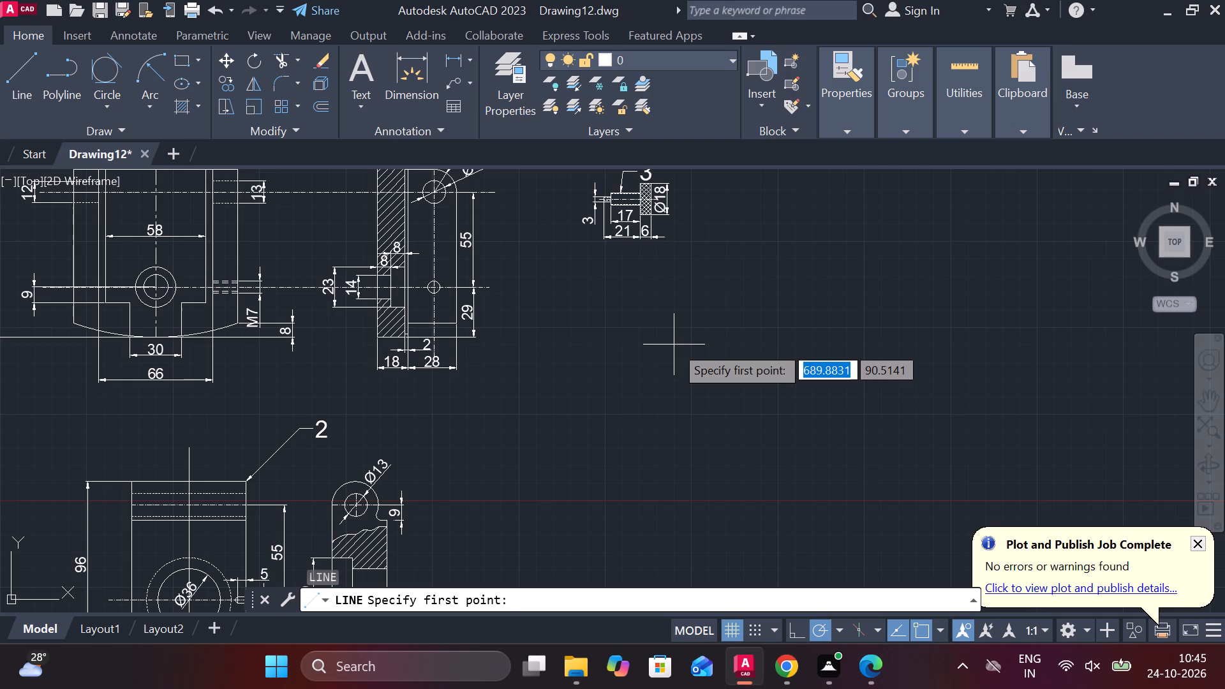
click(674, 344)
text(48)
key(Return)
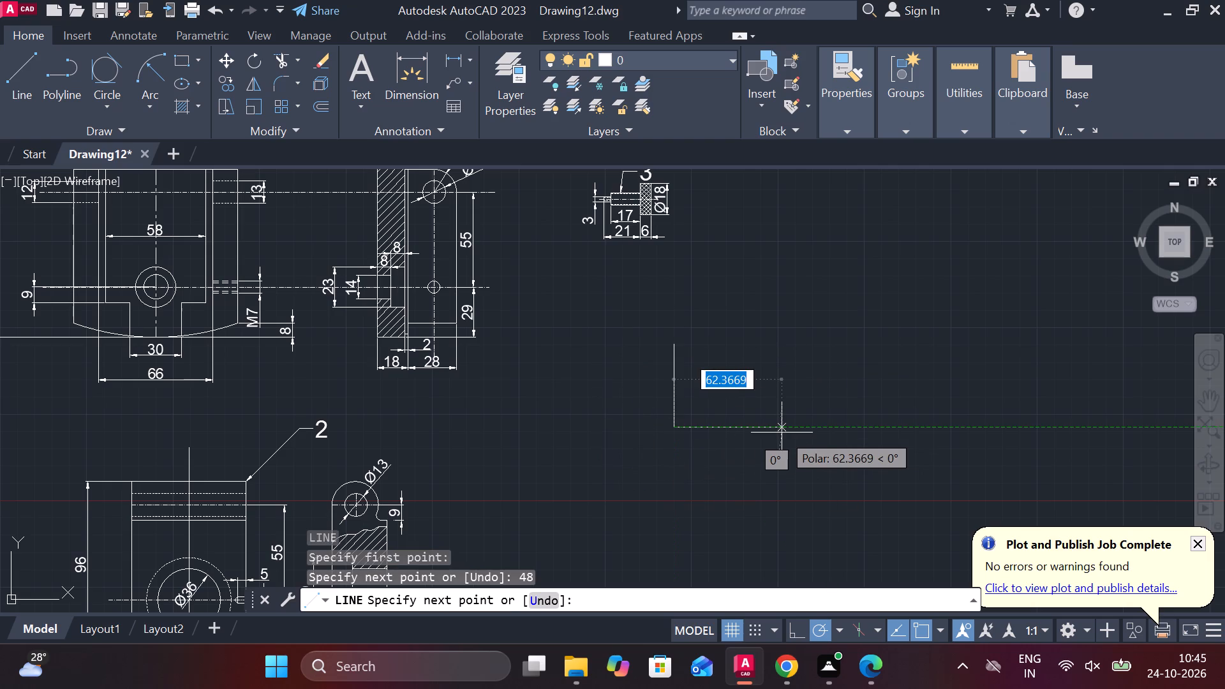
text(12)
key(space)
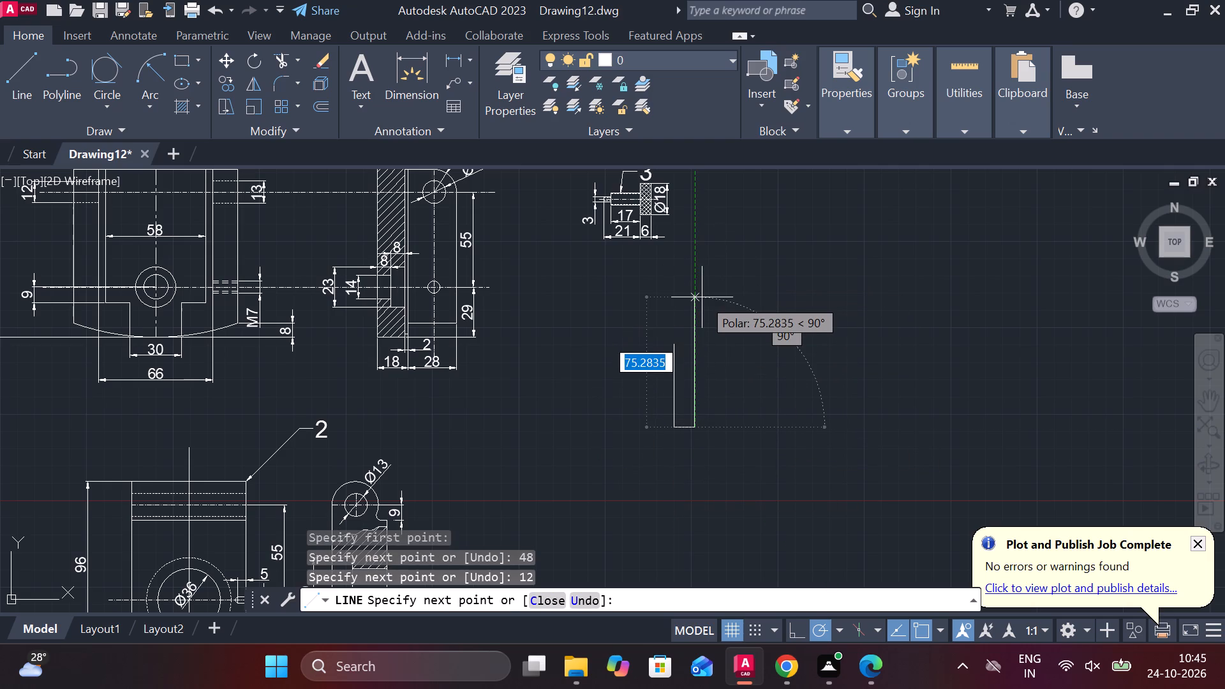
text(48)
key(Return)
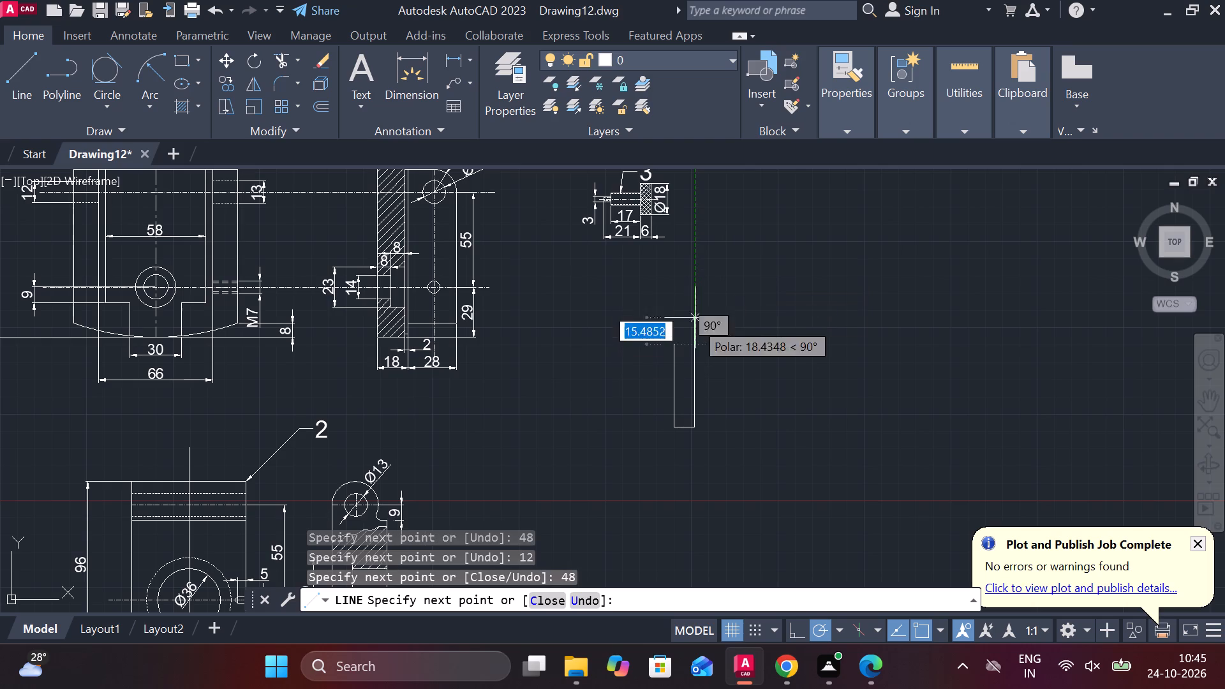
scroll(679, 335, up, 2)
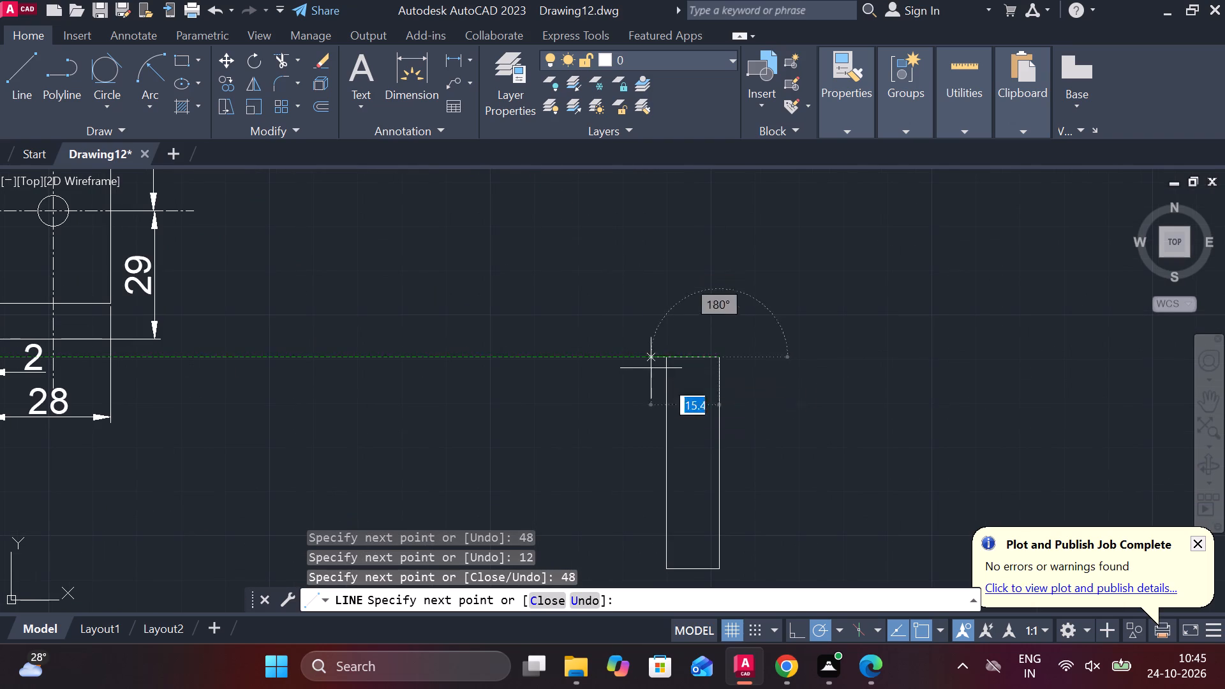
click(666, 361)
key(Escape)
Draw a closed upright rectangle 3 wide and 32 high with lines, to the right of the 12 by 48 rectangle.
scroll(783, 377, down, 1)
middle_drag(797, 401, 695, 388)
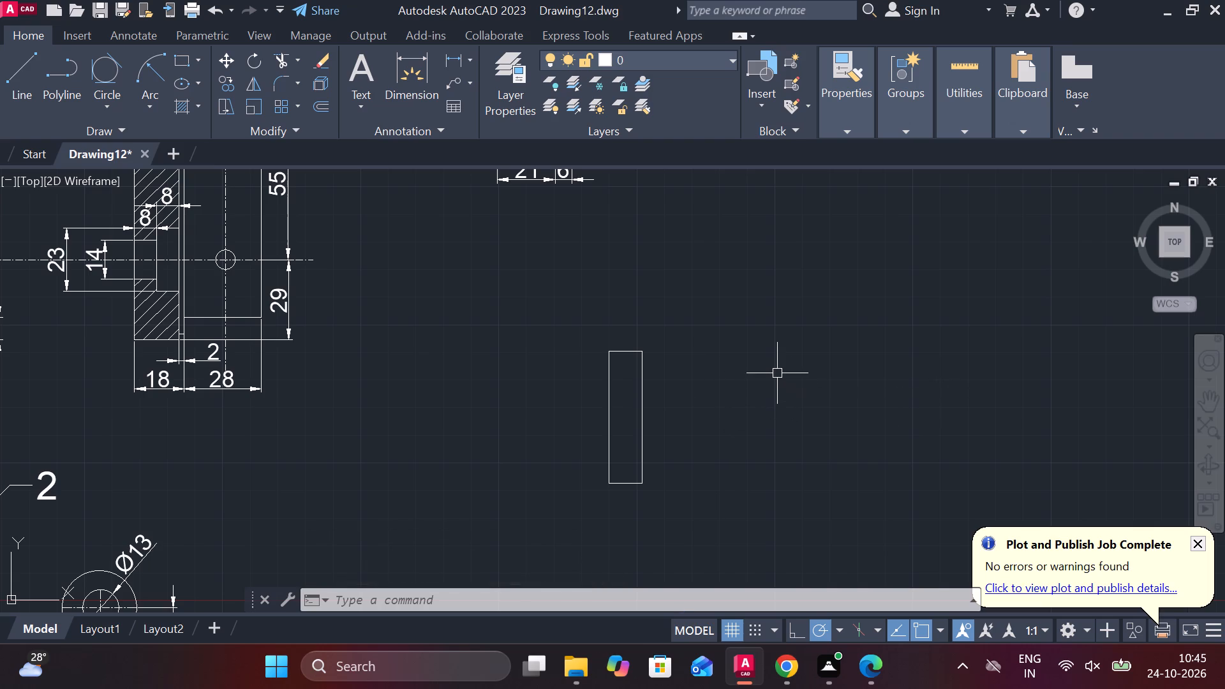
key(l)
key(Return)
click(767, 356)
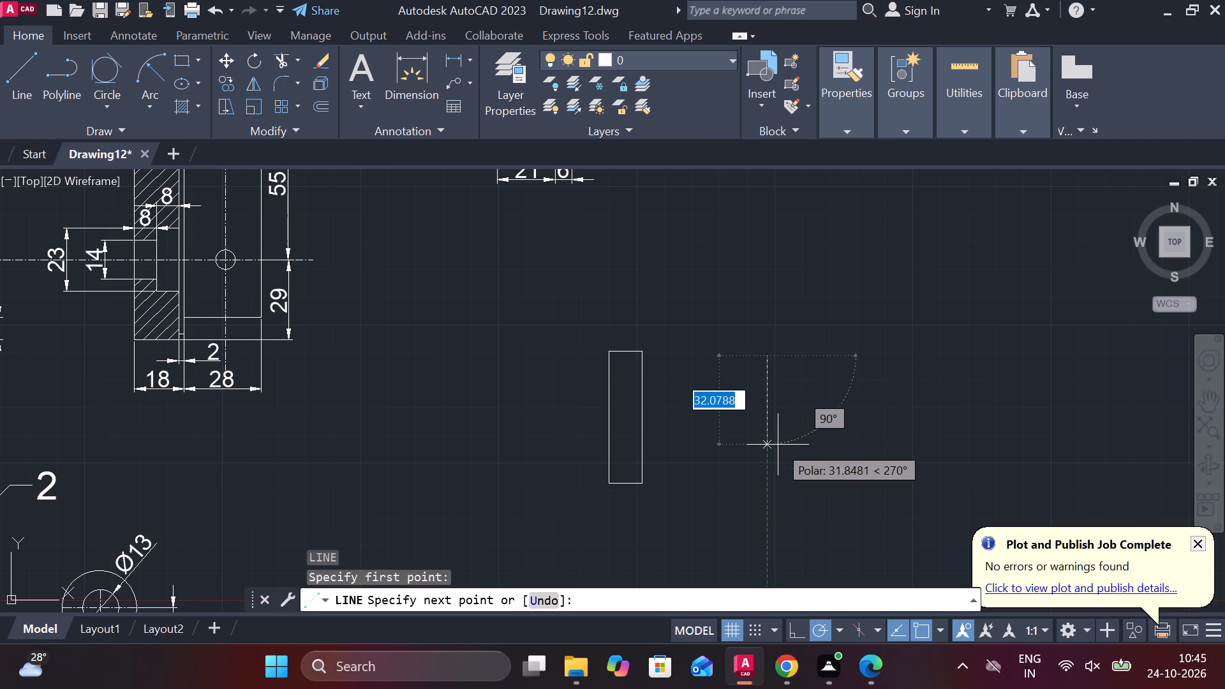
text(32)
key(space)
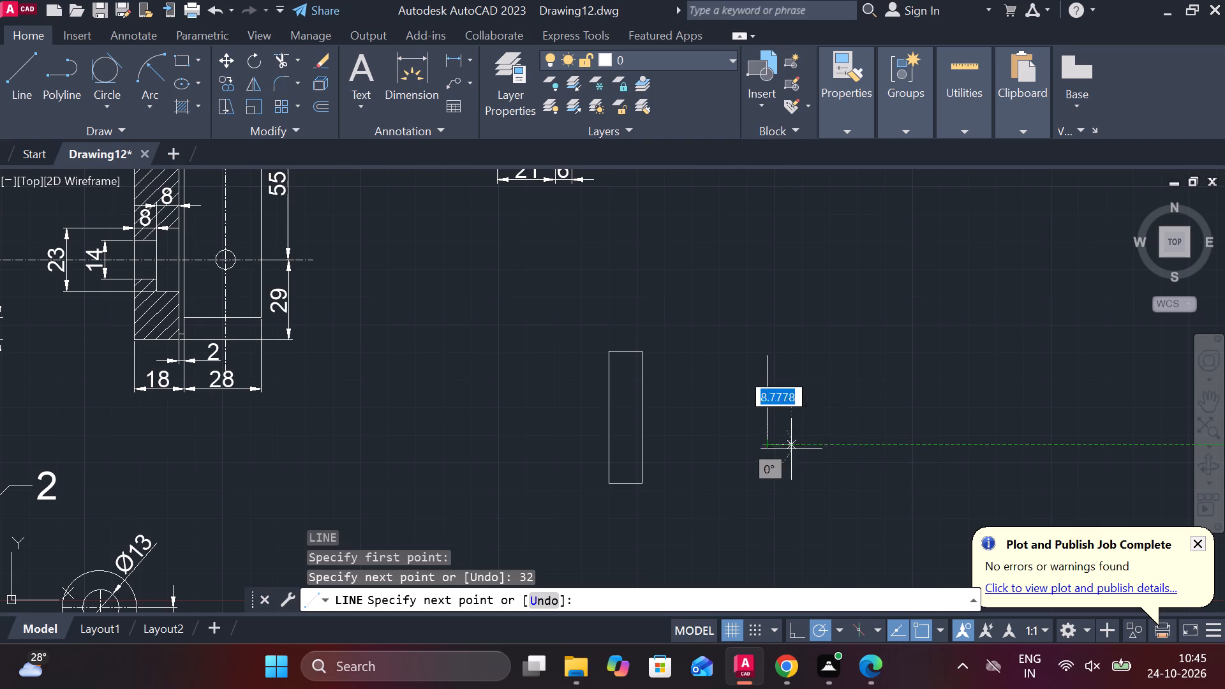
text(3)
key(space)
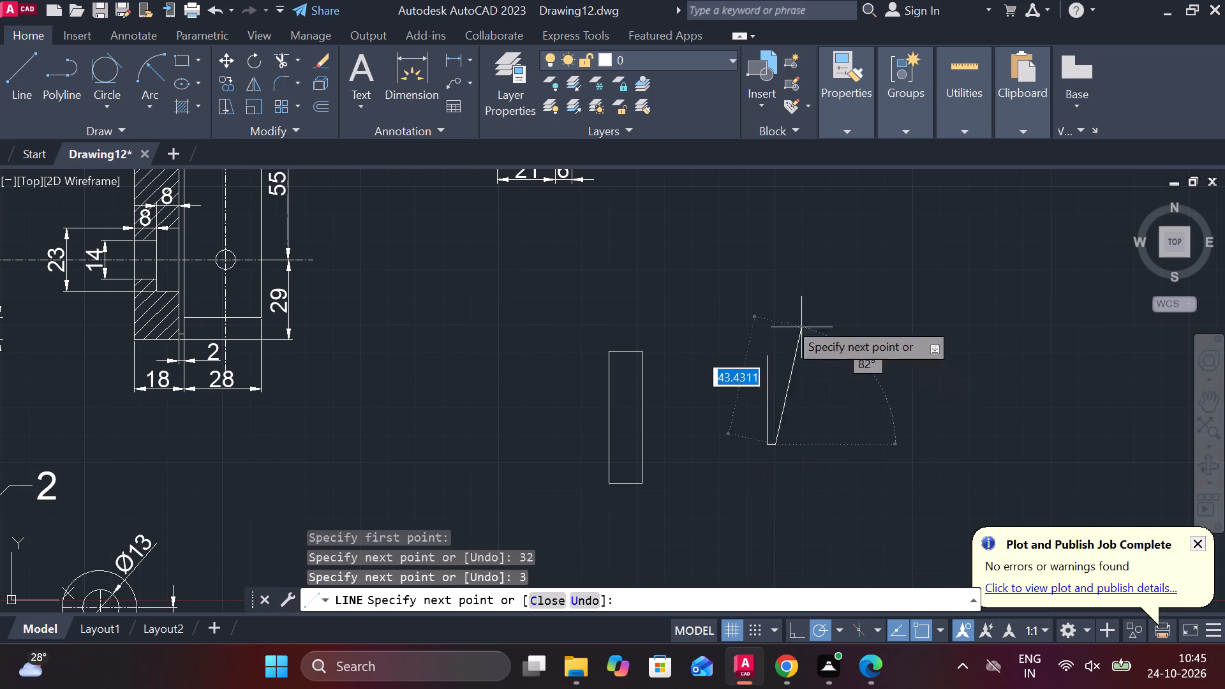
text(32)
key(space)
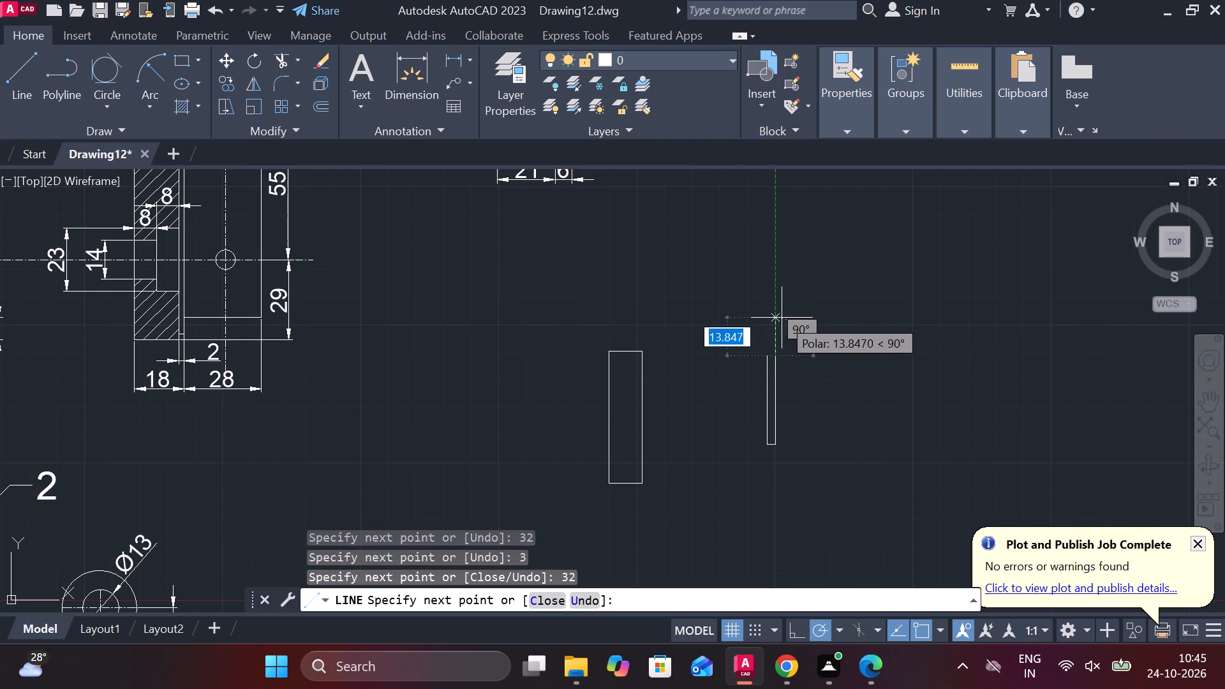
text(3)
key(space)
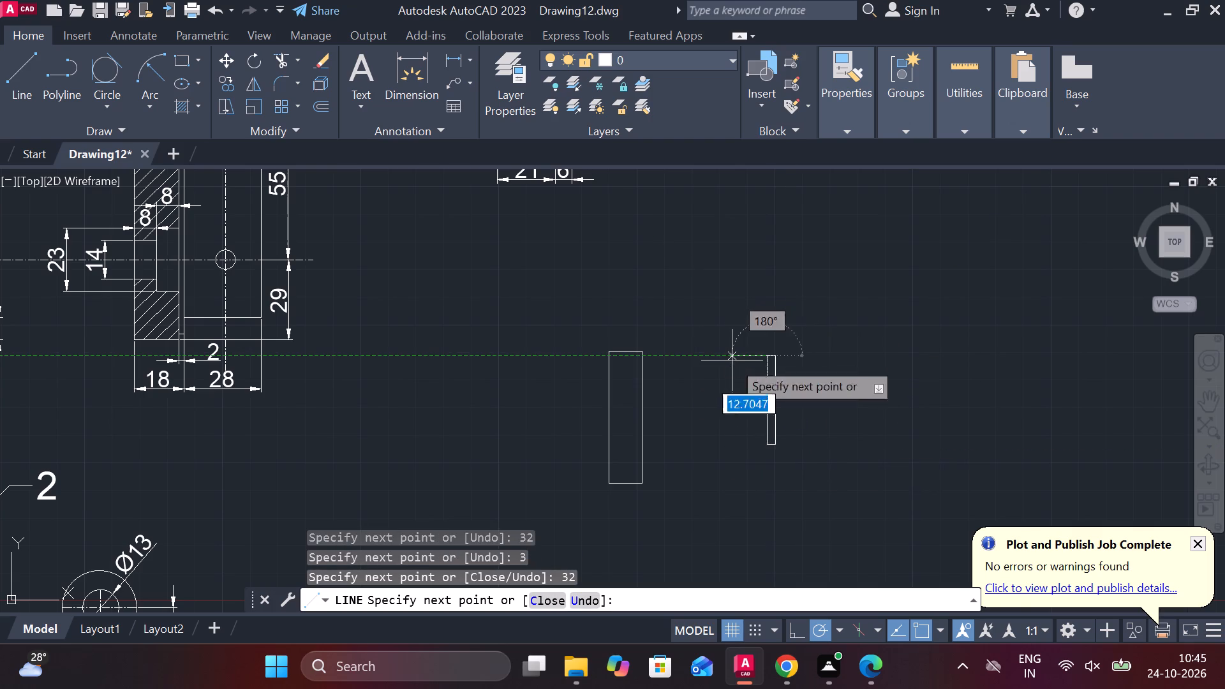
key(Escape)
Move the 3 by 32 rectangle so its left edge midpoint meets the right edge midpoint of the 12 by 48 rectangle.
click(713, 305)
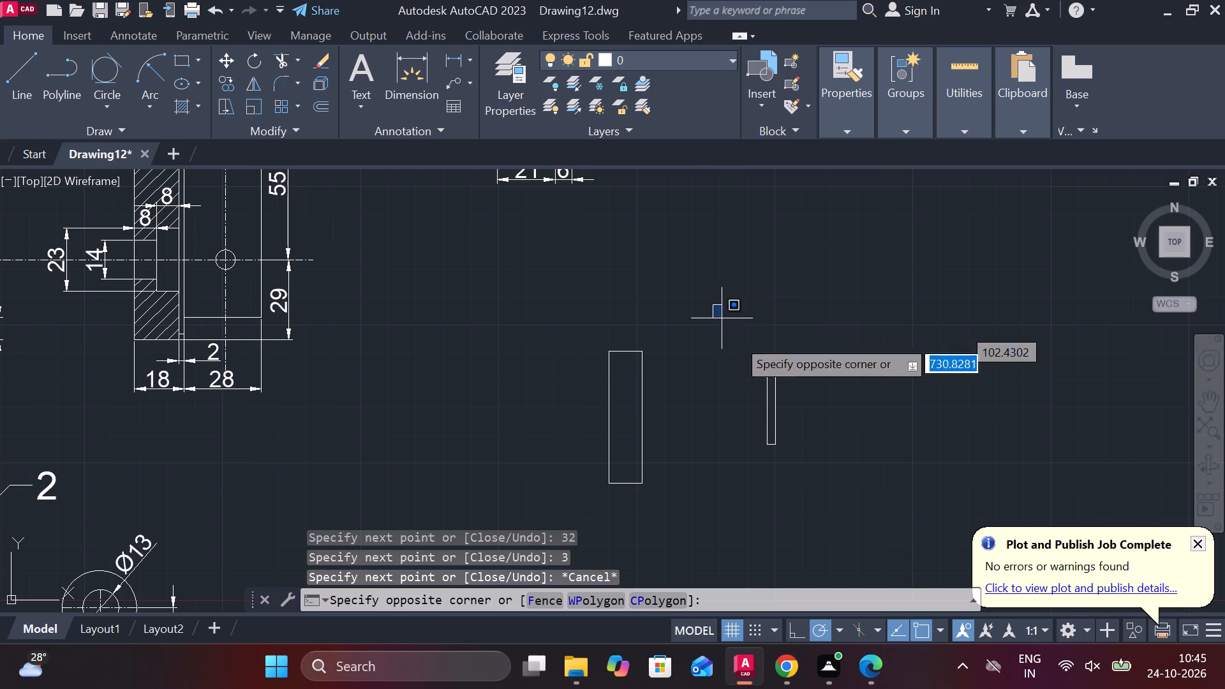
click(806, 470)
key(m)
key(Return)
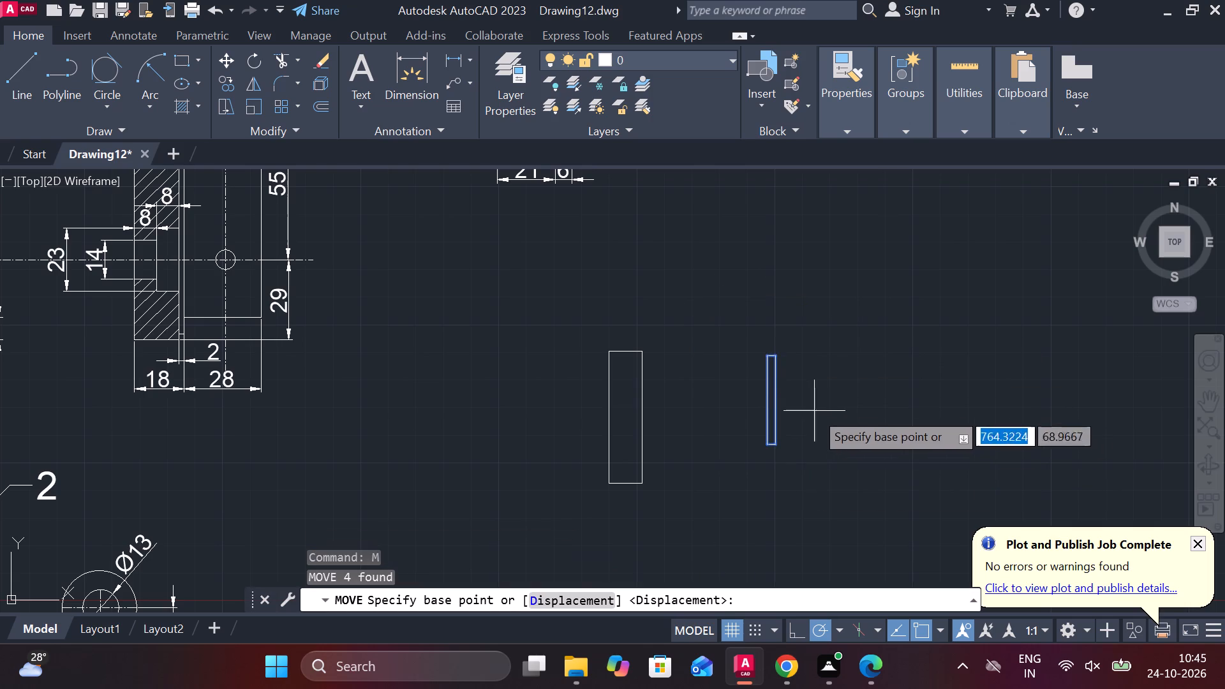
scroll(796, 397, up, 1)
click(755, 400)
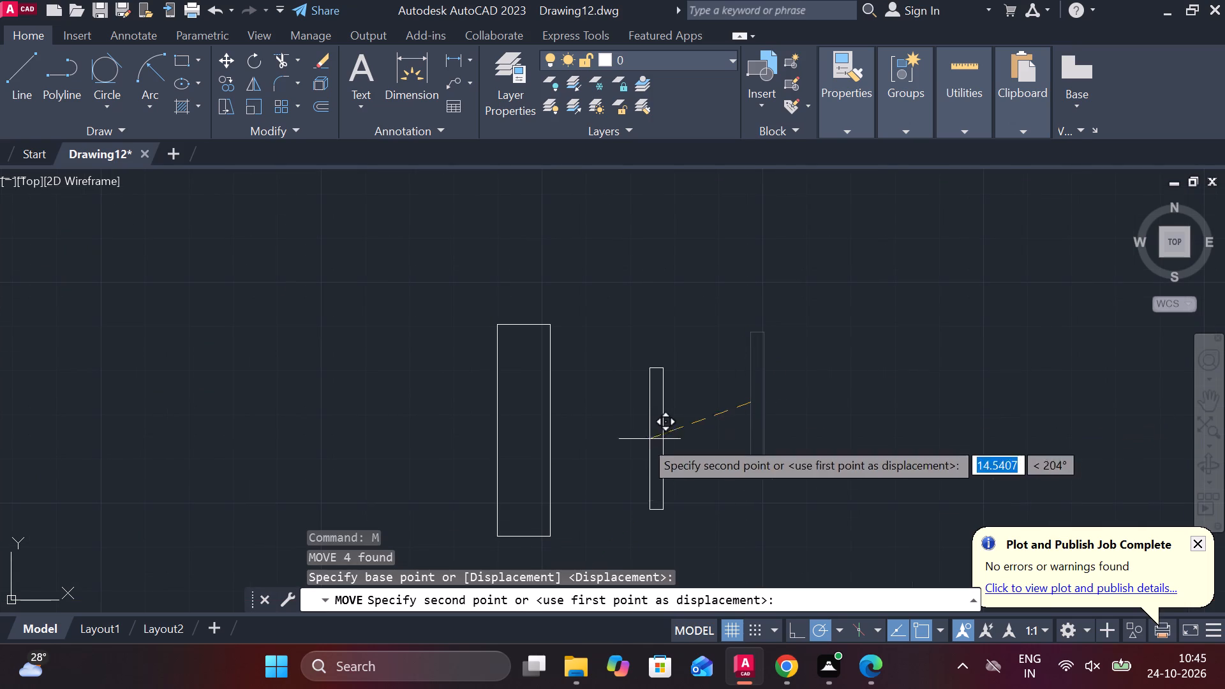
click(556, 434)
Draw a horizontal line 60 long, extending right from the midpoint of the 3 by 32 rectangle's outer edge.
scroll(695, 433, down, 1)
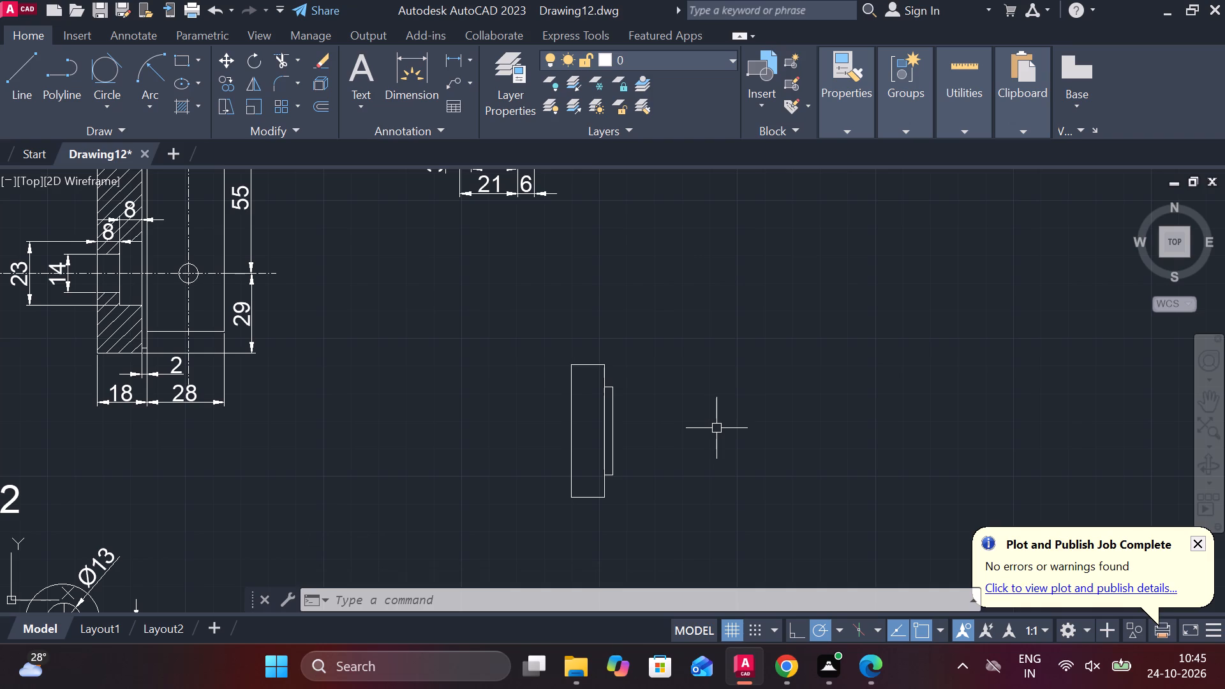
key(l)
key(Return)
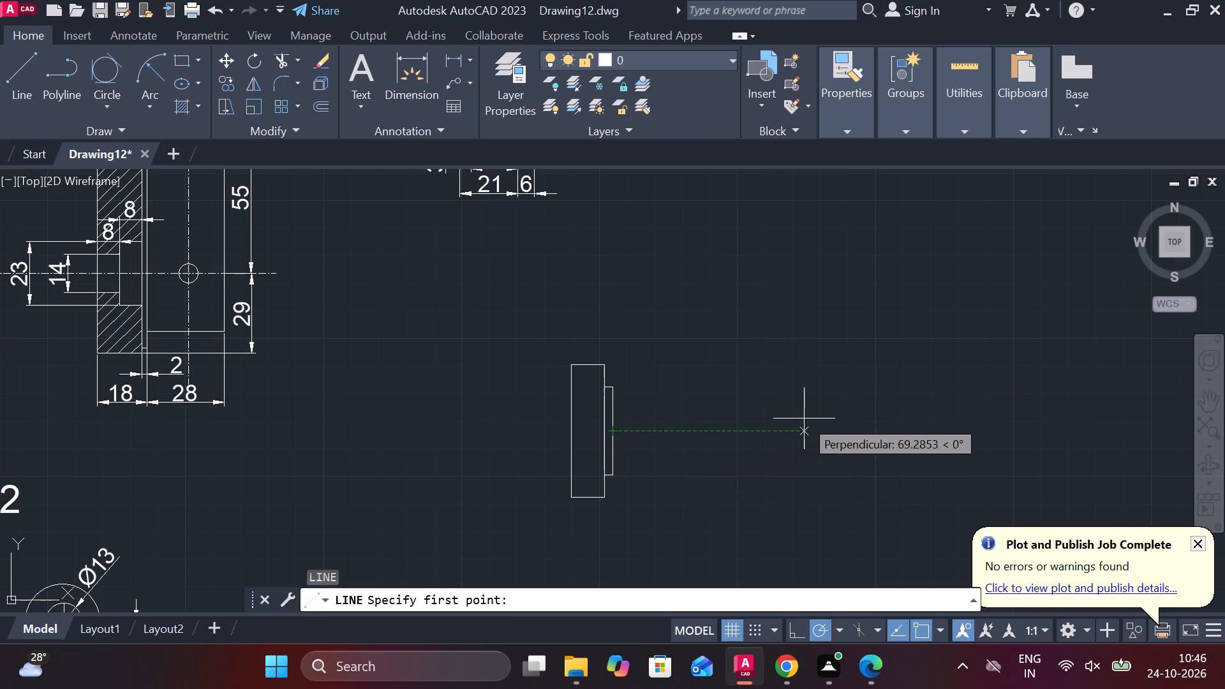
key(6)
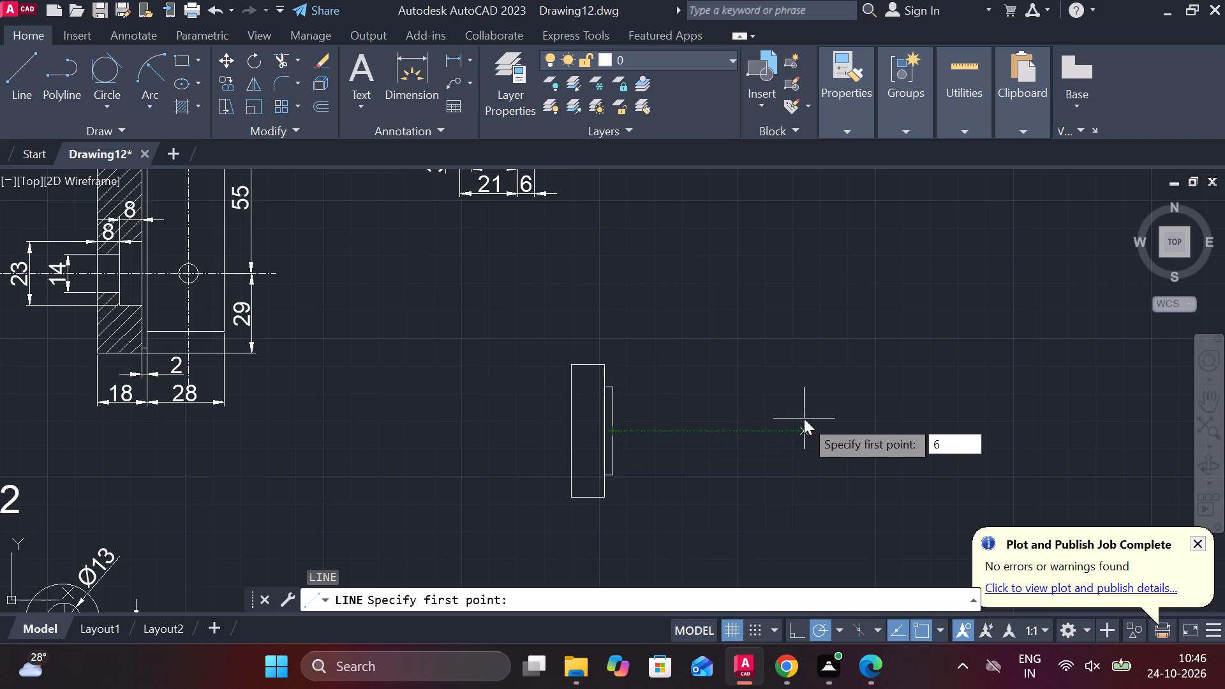
key(0)
key(Return)
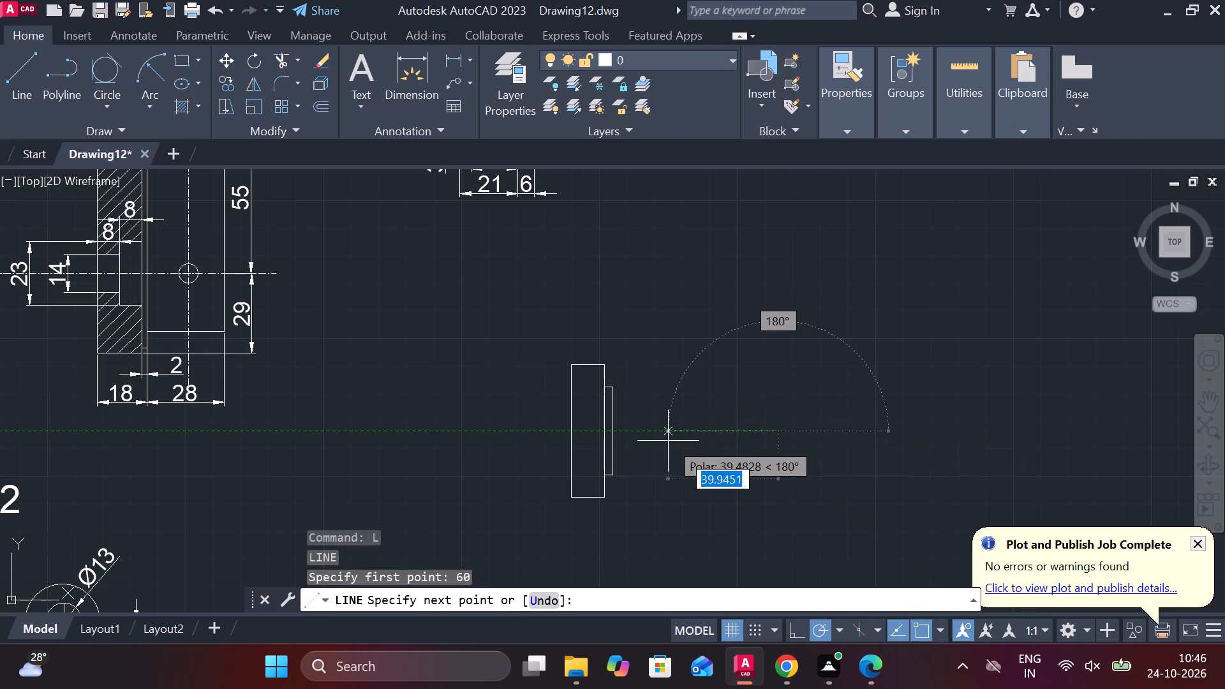
scroll(668, 441, up, 1)
click(577, 429)
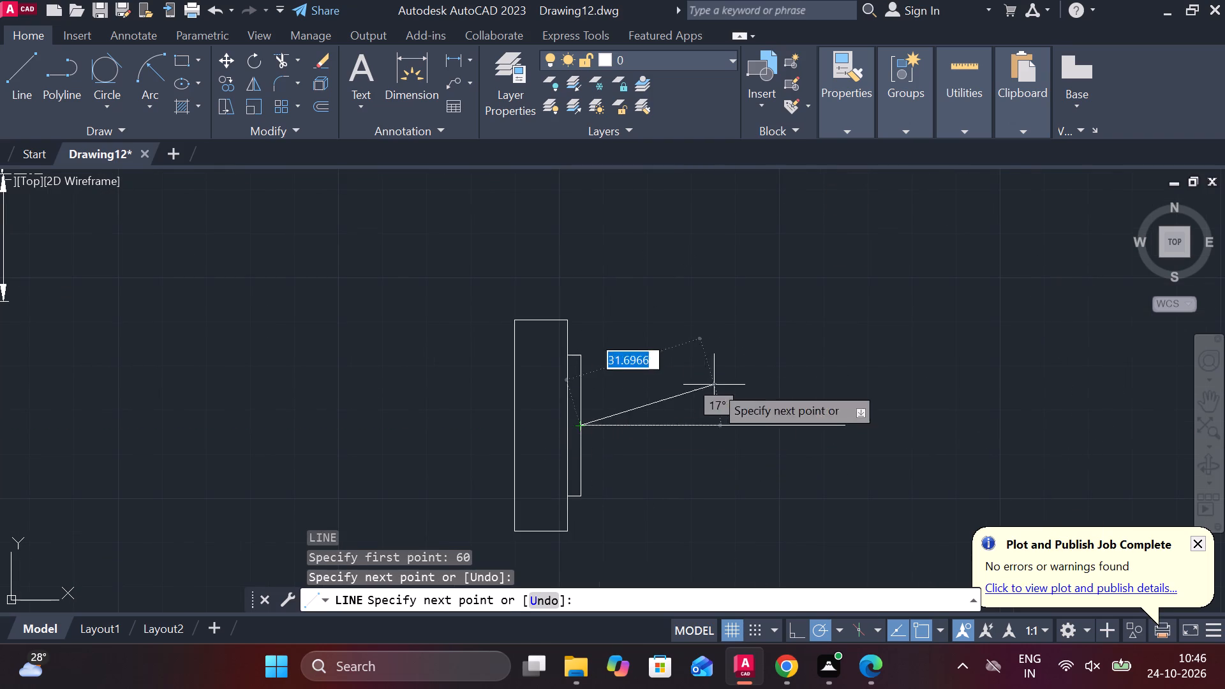
key(Escape)
Draw a vertical line 17.5 long upward from the free end of the 60-long horizontal line.
key(l)
key(Return)
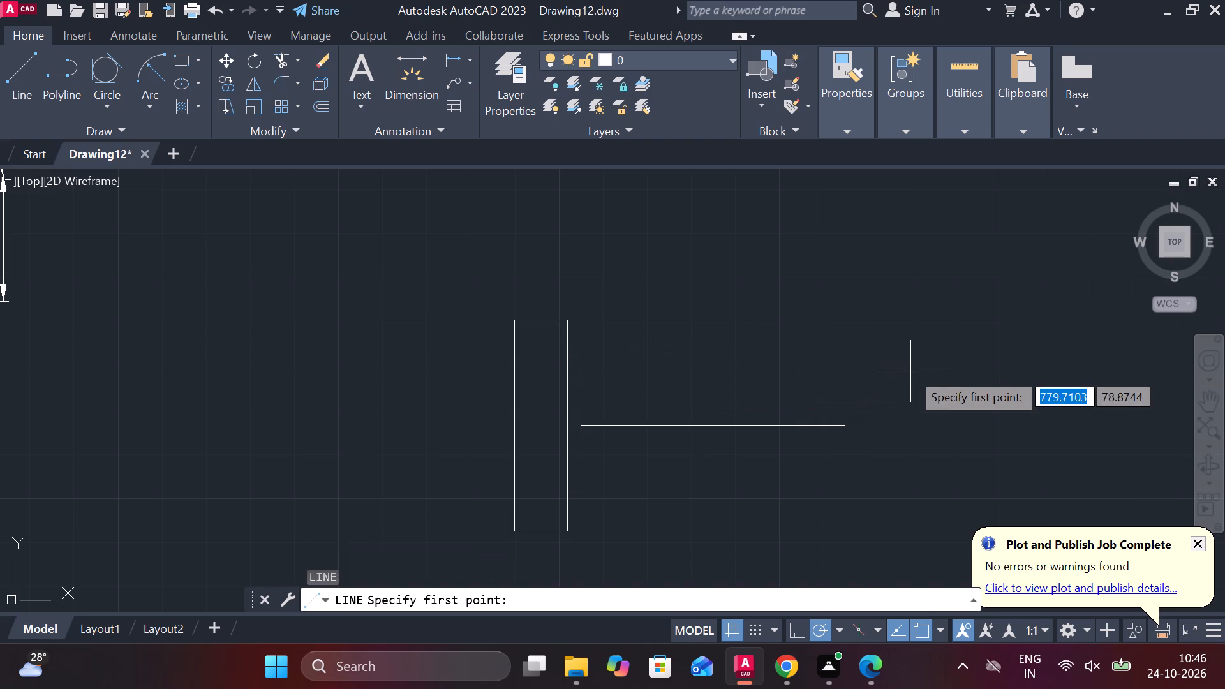
middle_drag(908, 371, 874, 357)
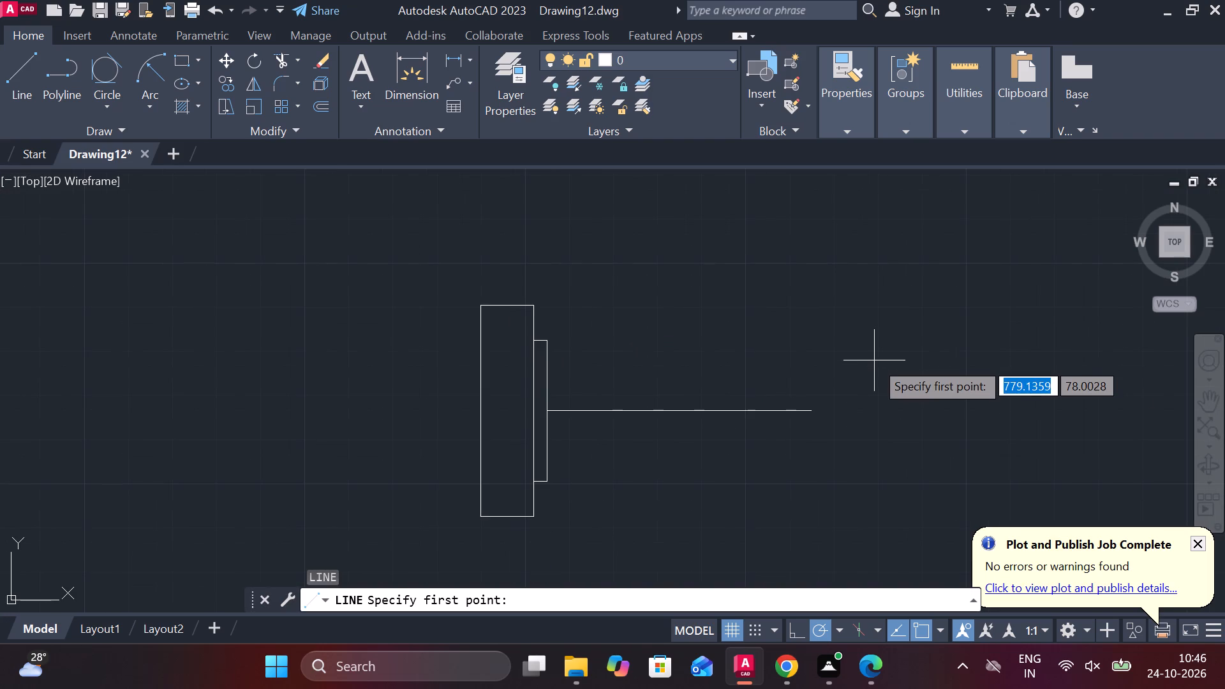
click(823, 411)
key(1)
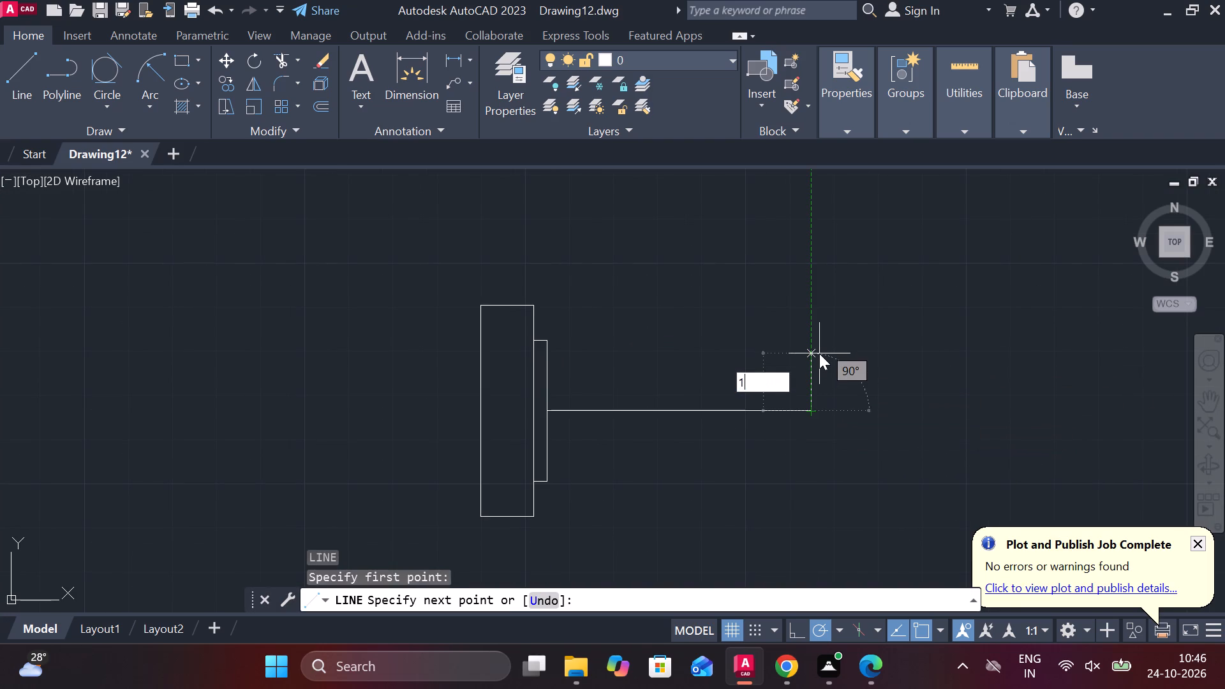
key(7)
key(period)
text(5)
key(space)
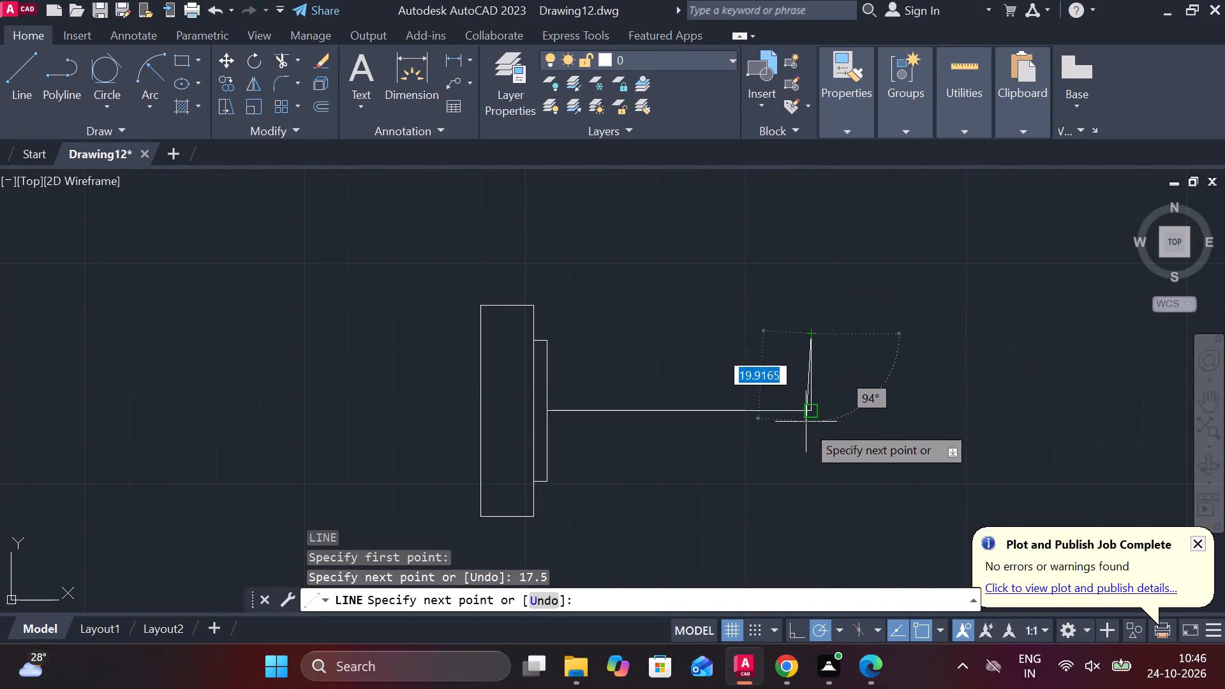
key(Escape)
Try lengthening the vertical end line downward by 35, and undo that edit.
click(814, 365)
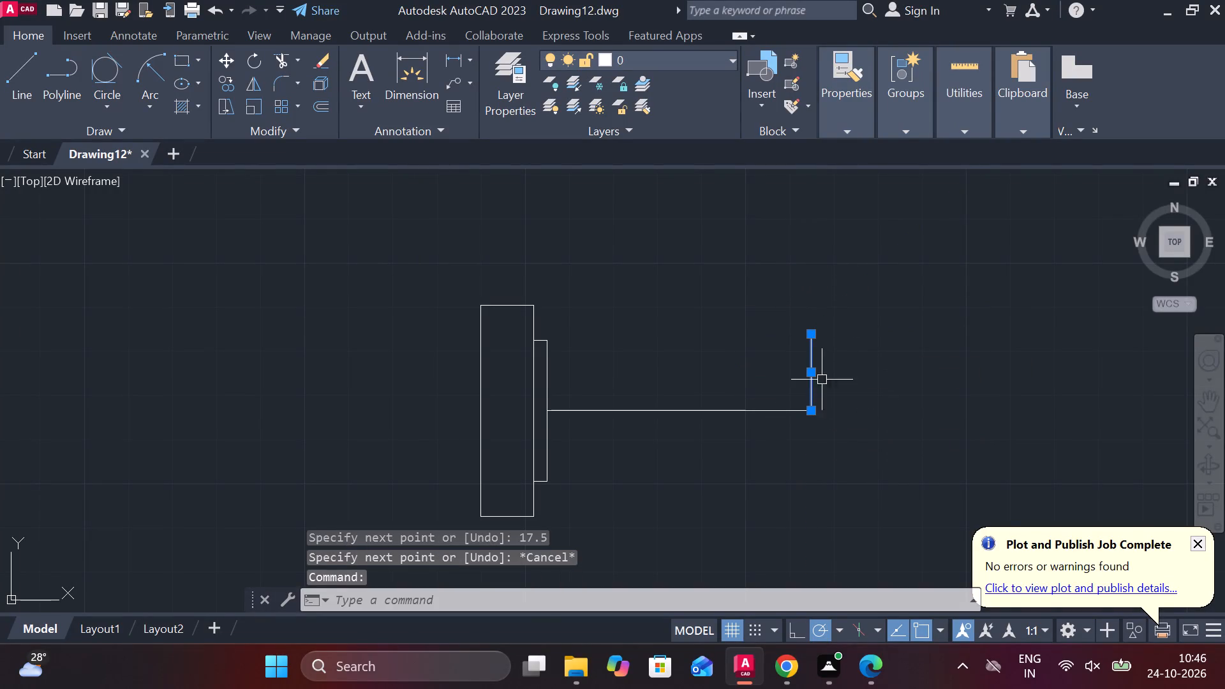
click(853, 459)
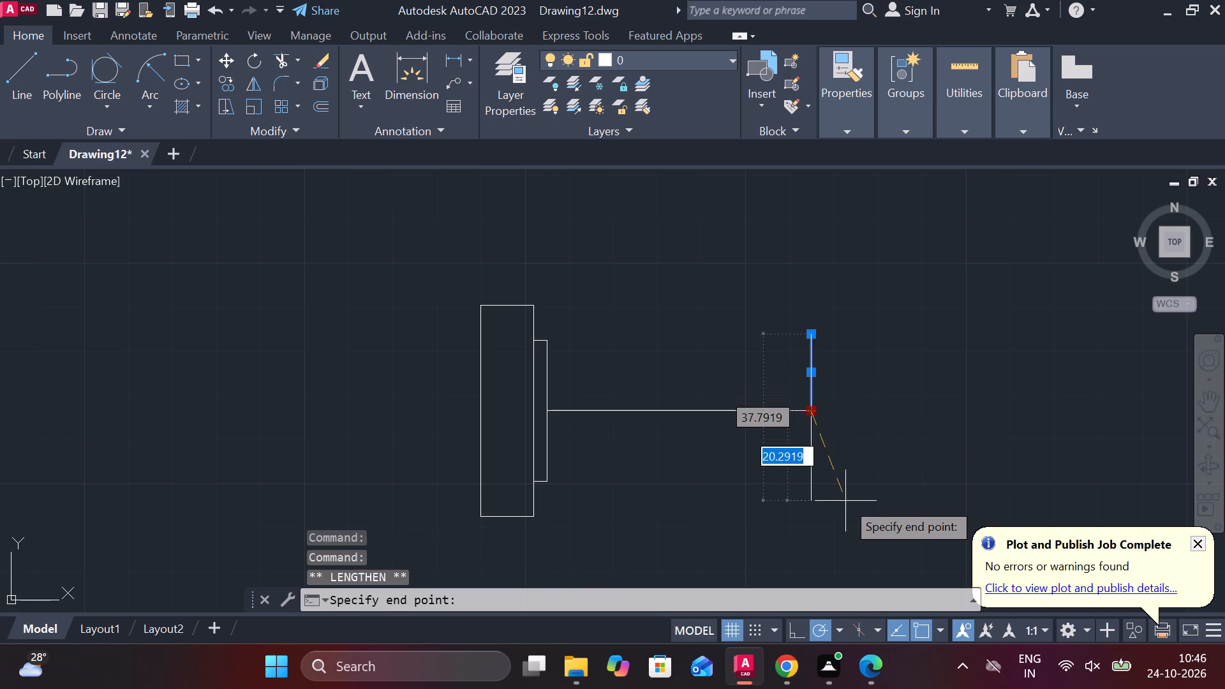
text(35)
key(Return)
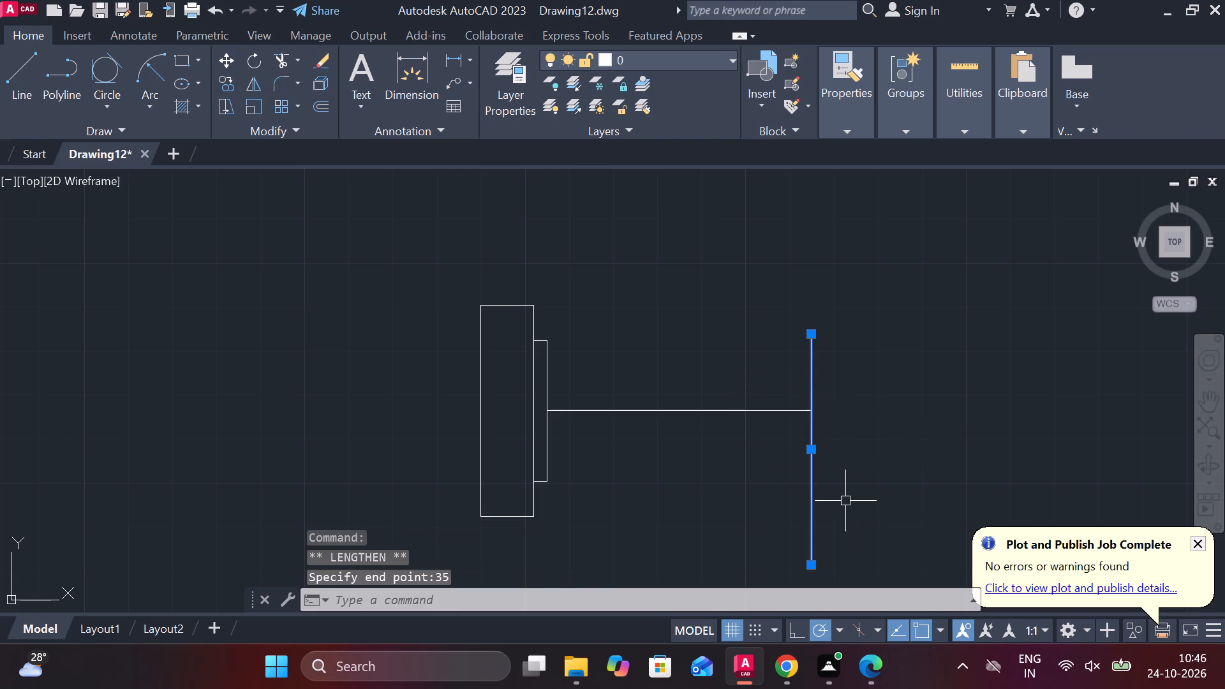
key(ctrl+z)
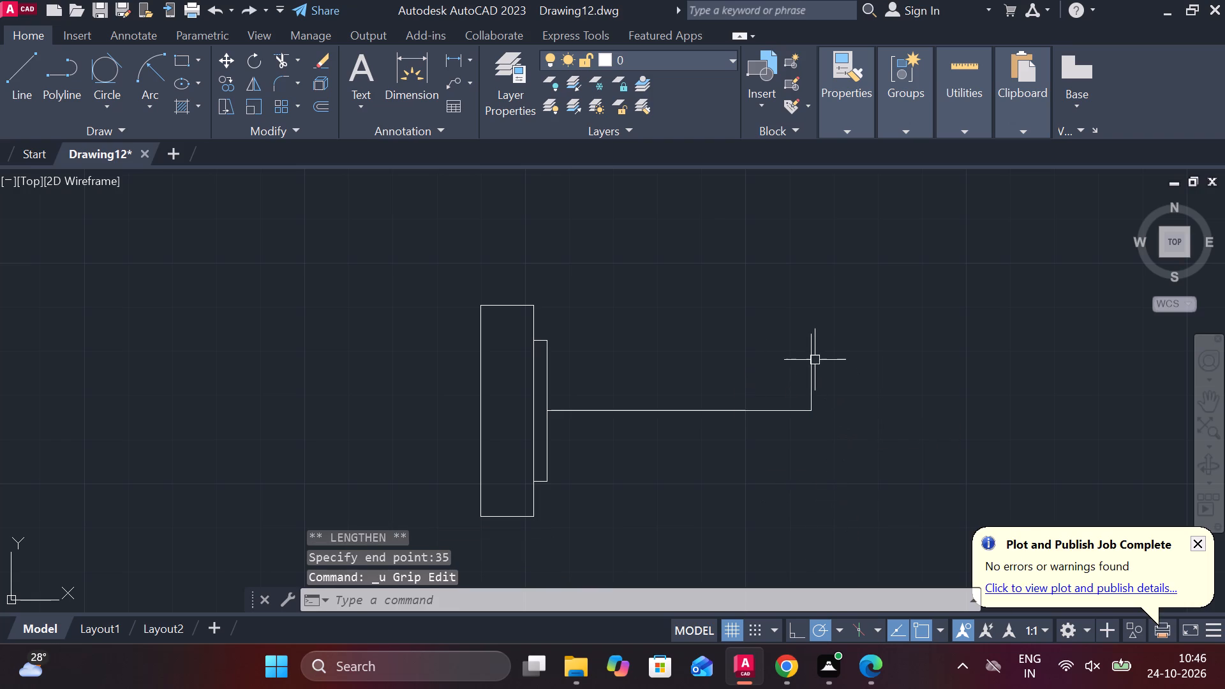
Lengthen the vertical end line downward by 17.5 from its endpoint on the horizontal line.
click(814, 360)
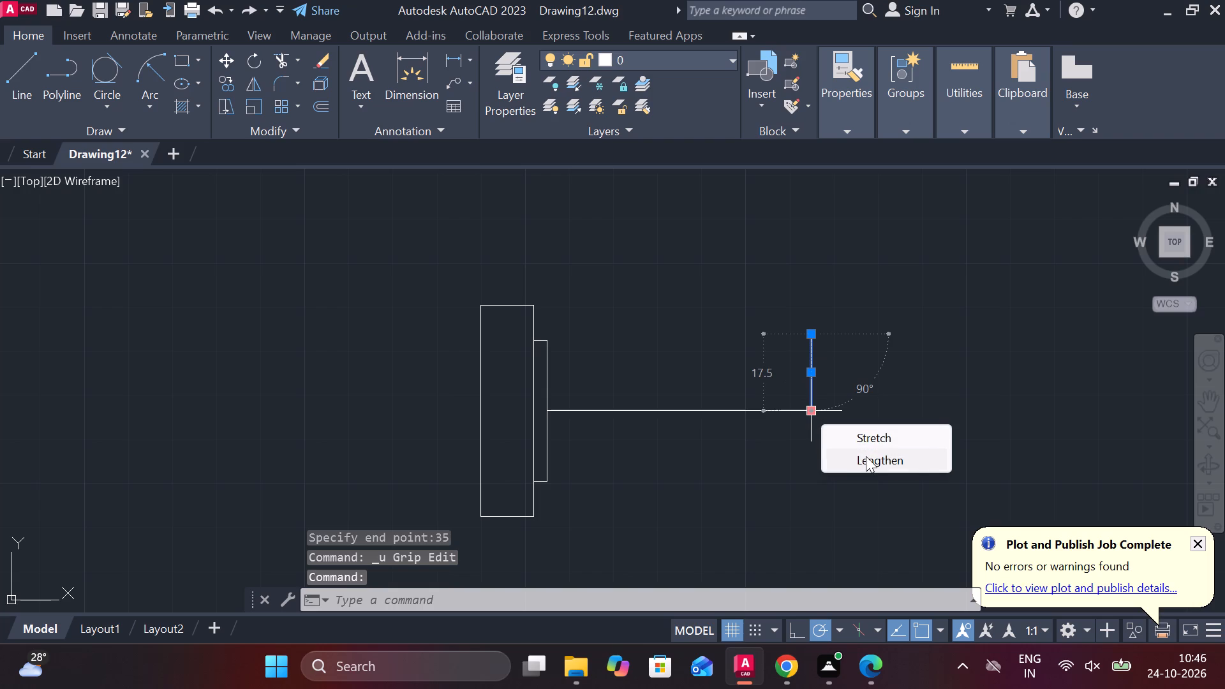
click(866, 456)
text(17.5)
key(Return)
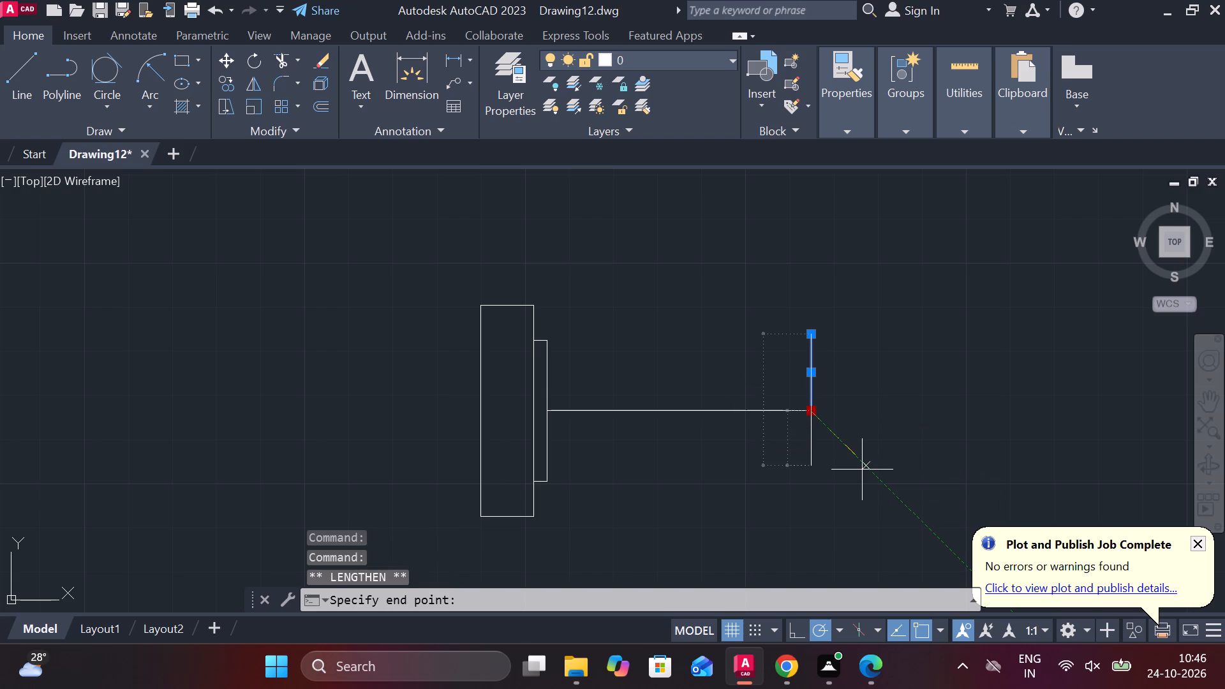
middle_drag(856, 450, 847, 420)
key(Escape)
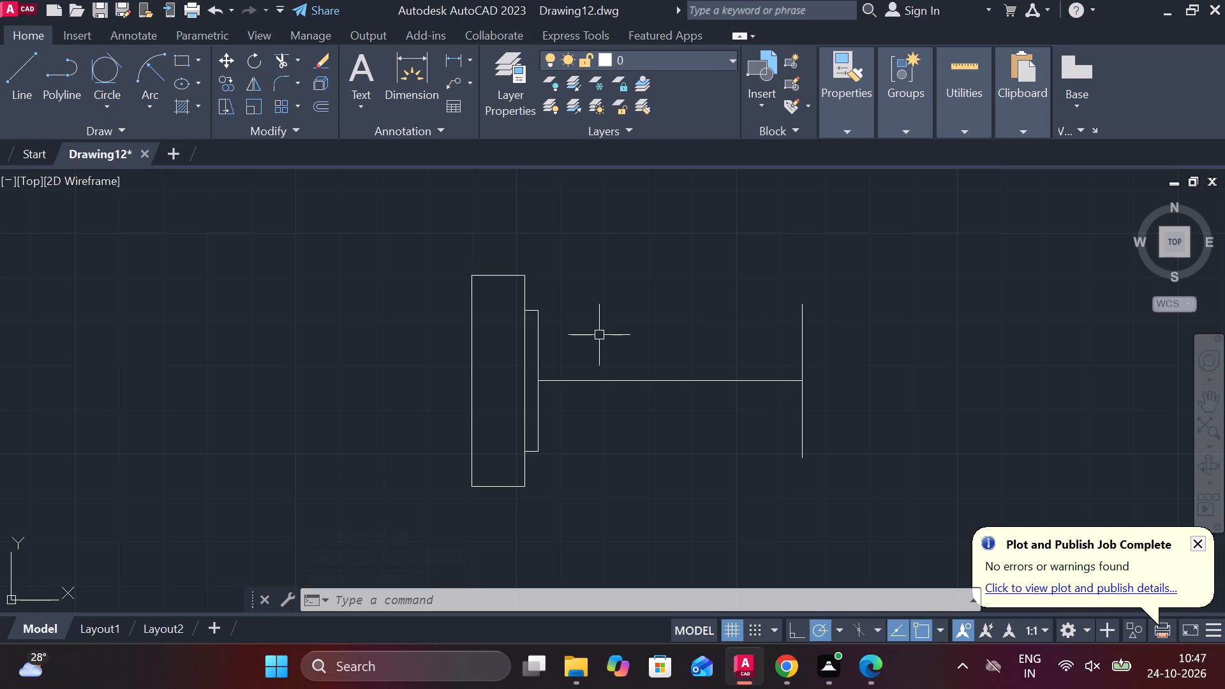
Offset the vertical end line by 52 towards the flange.
click(802, 330)
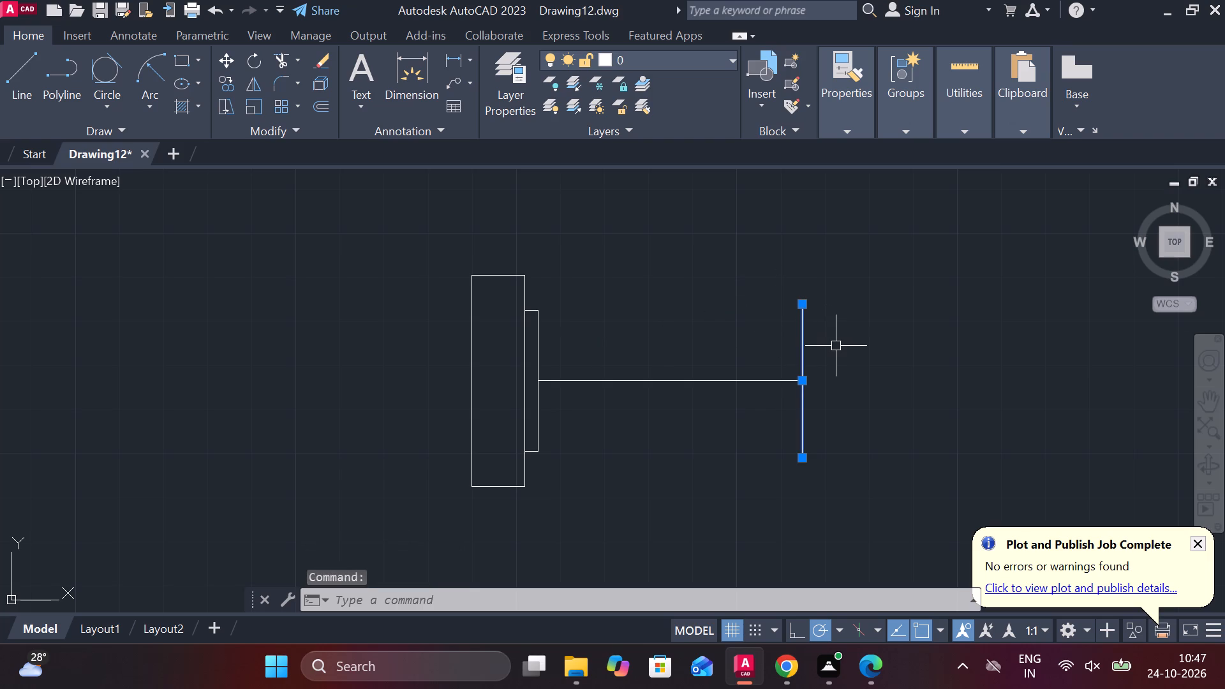
key(o)
key(Return)
key(Return)
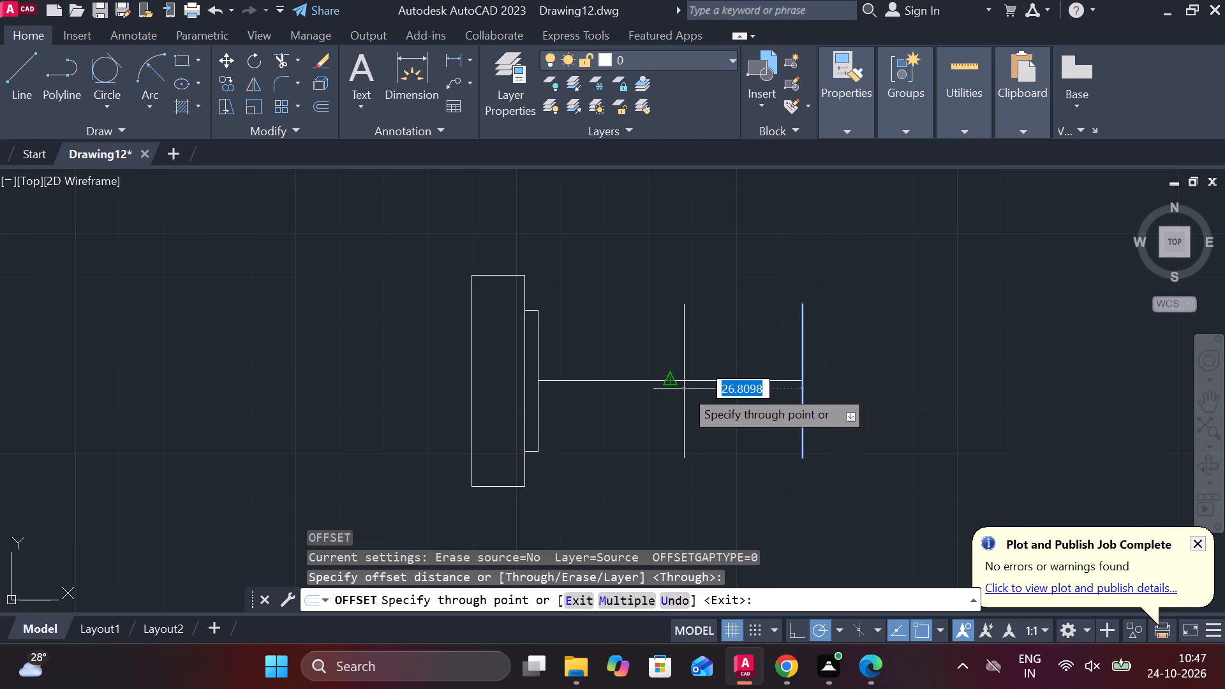
text(52)
key(space)
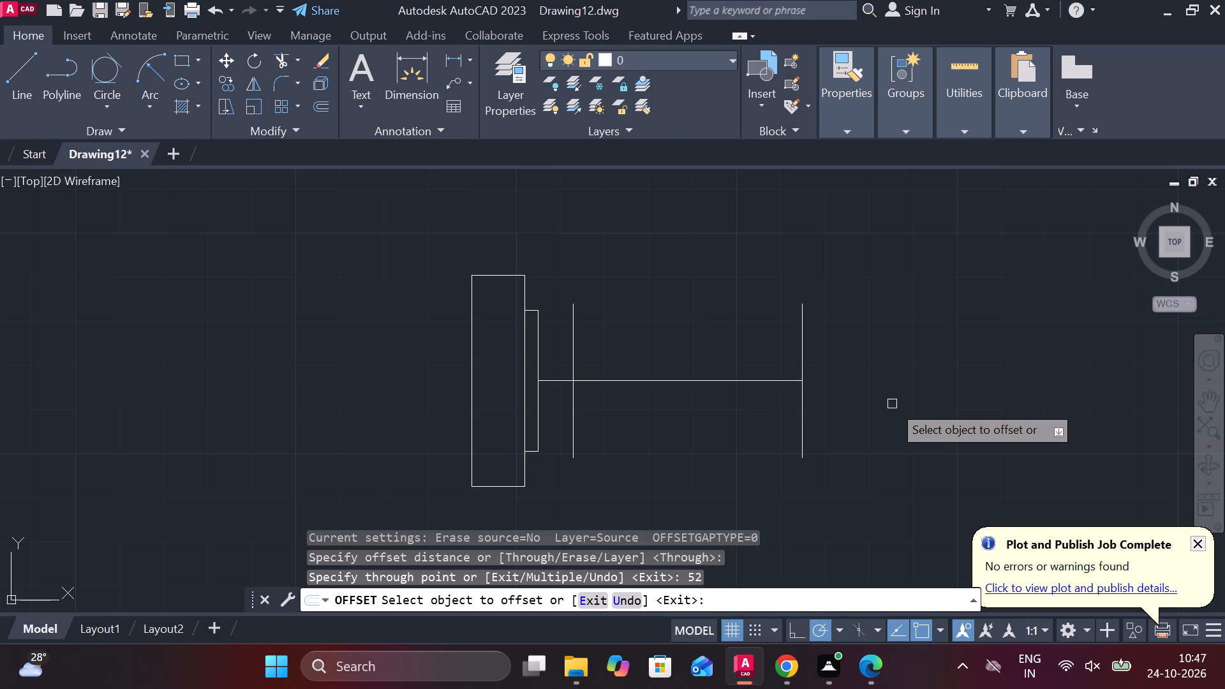
key(Escape)
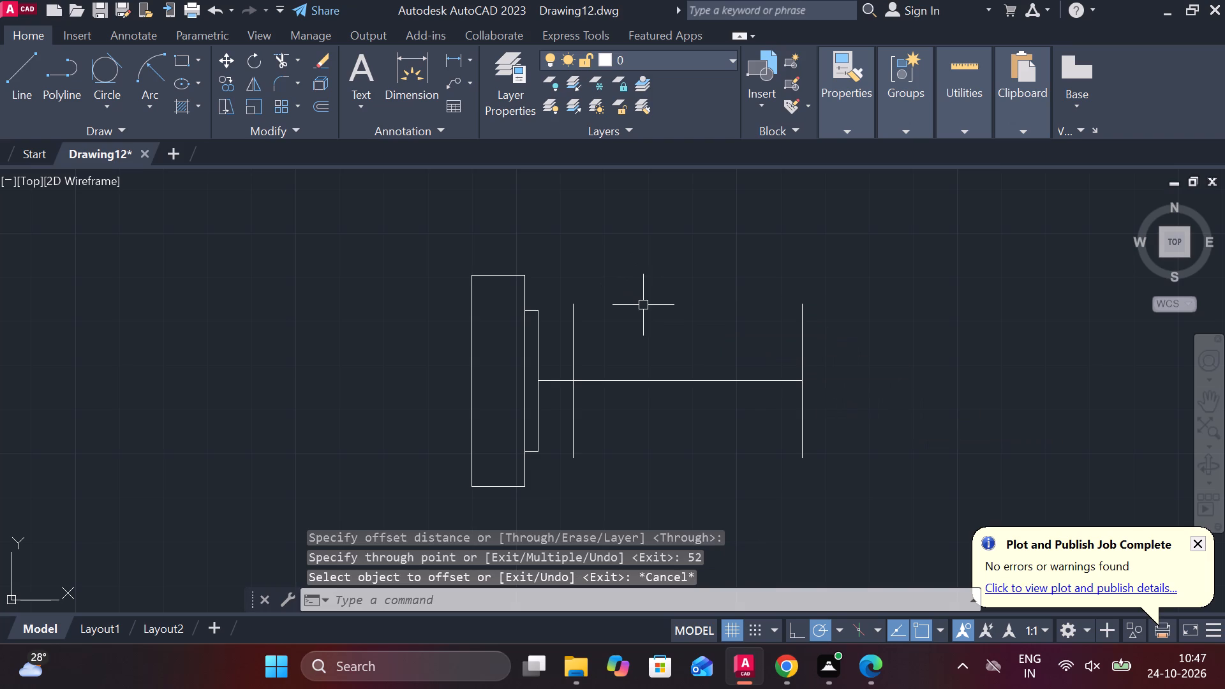
Draw a horizontal line from the 3 by 32 rectangle's upper outer corner to the vertical end line.
key(l)
key(Return)
scroll(536, 320, up, 3)
double_click(544, 281)
scroll(820, 297, down, 3)
middle_drag(939, 313, 787, 313)
scroll(879, 302, up, 2)
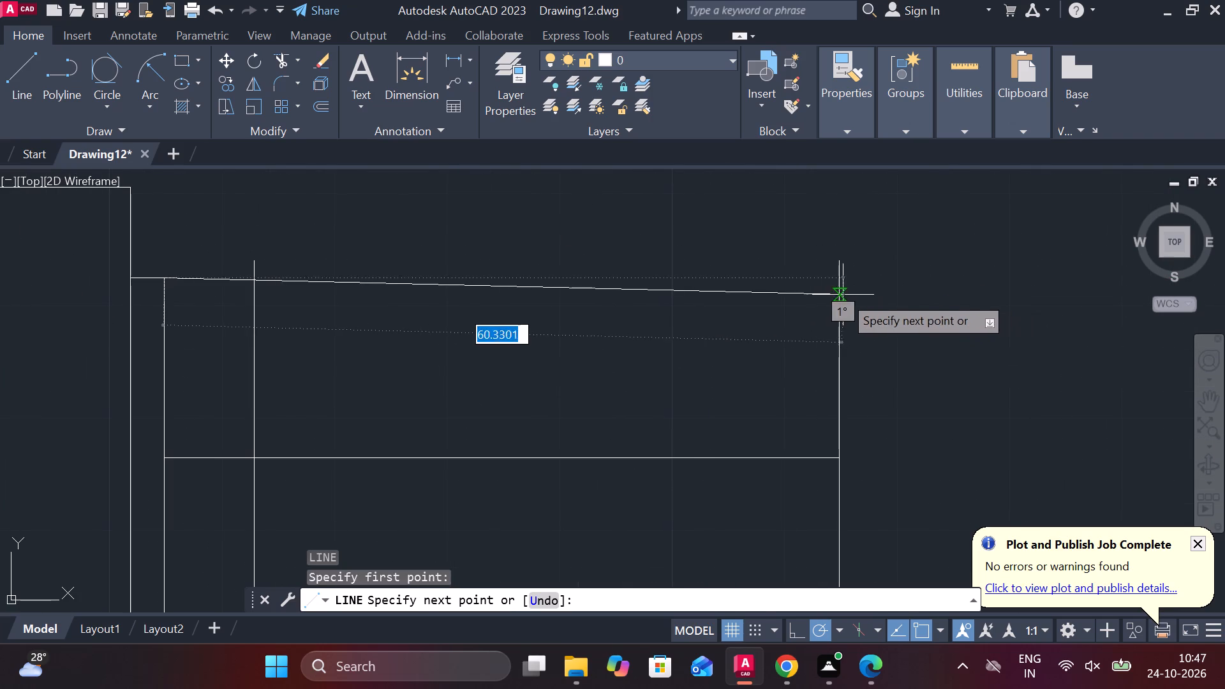
double_click(846, 276)
scroll(920, 274, down, 2)
key(Escape)
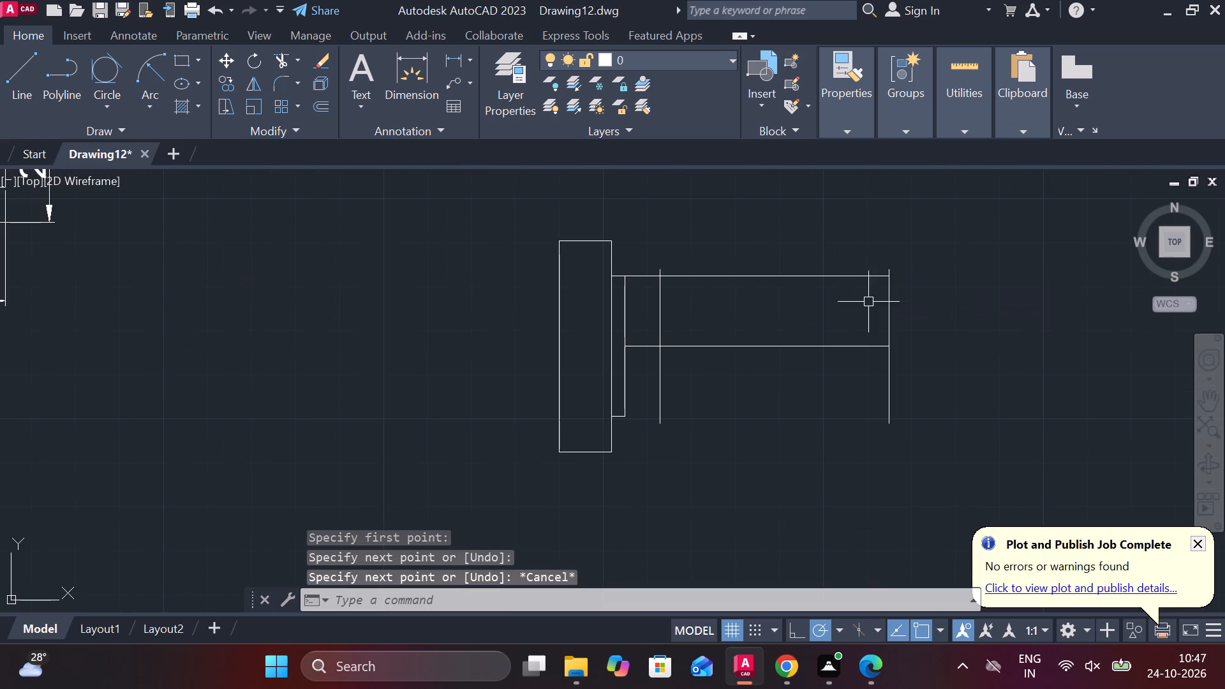
Draw the collar's top edge 8 long from the offset line's upper end back towards the flange, and close it 1.5 down to the rectangle's corner.
scroll(704, 290, up, 1)
middle_drag(704, 290, 705, 318)
middle_drag(724, 323, 711, 337)
scroll(626, 283, up, 2)
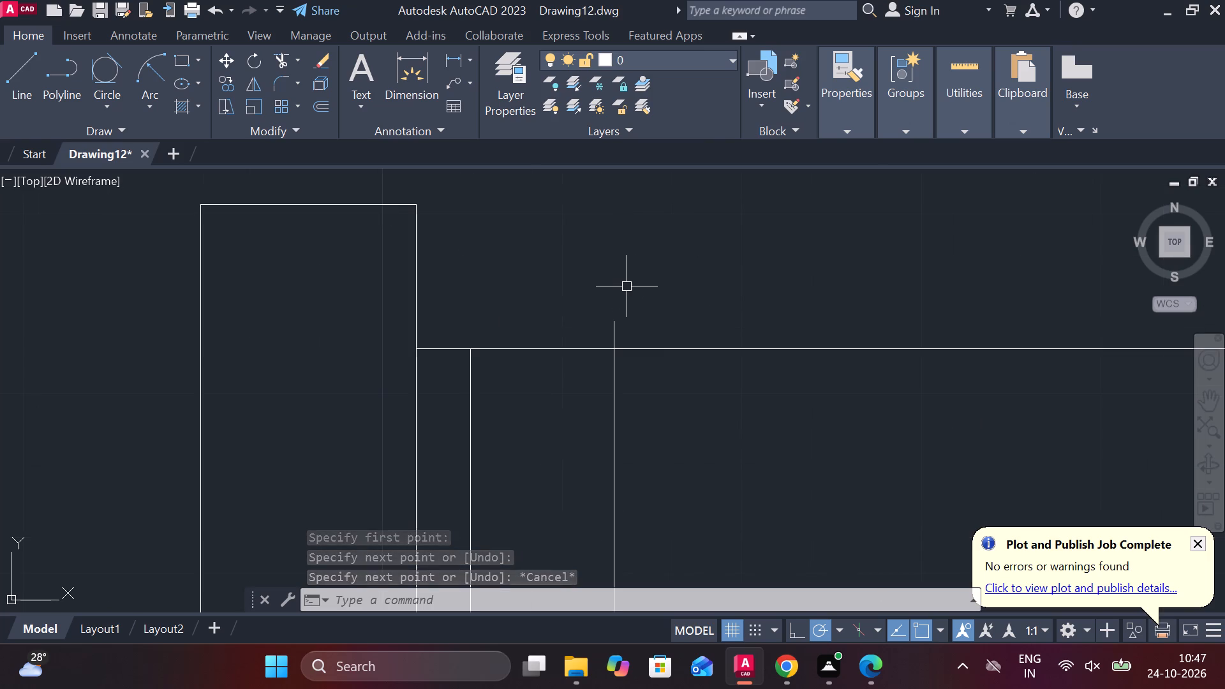
scroll(646, 310, down, 2)
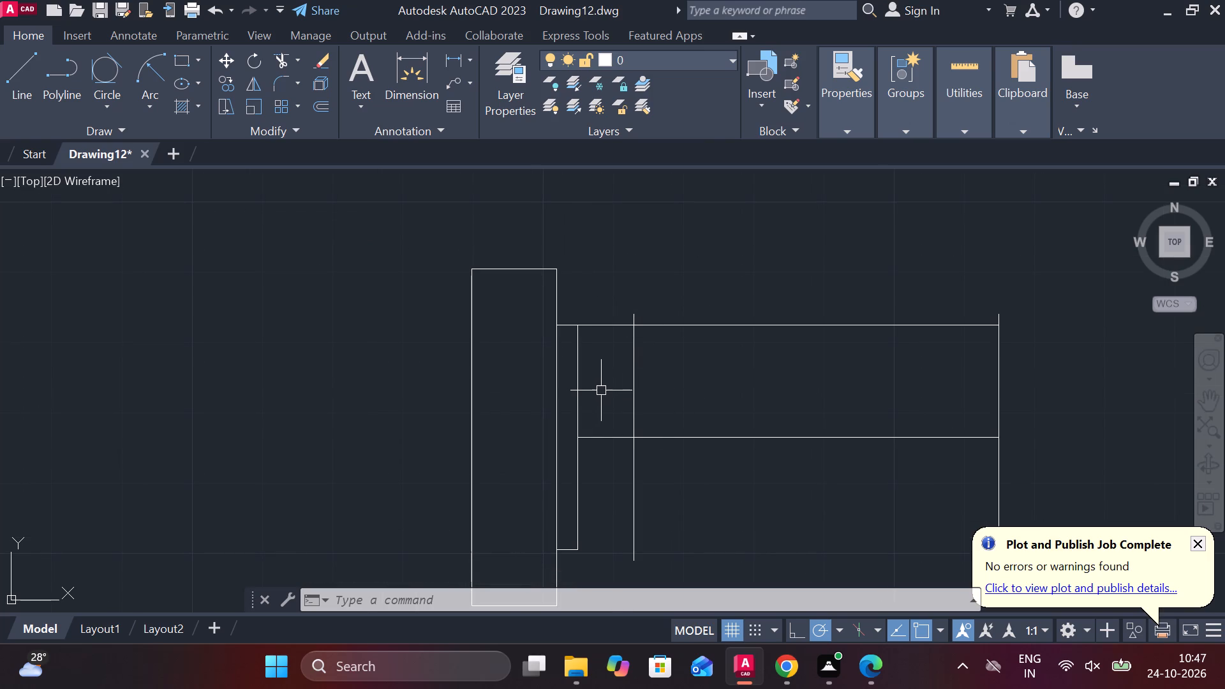
scroll(675, 320, up, 1)
key(l)
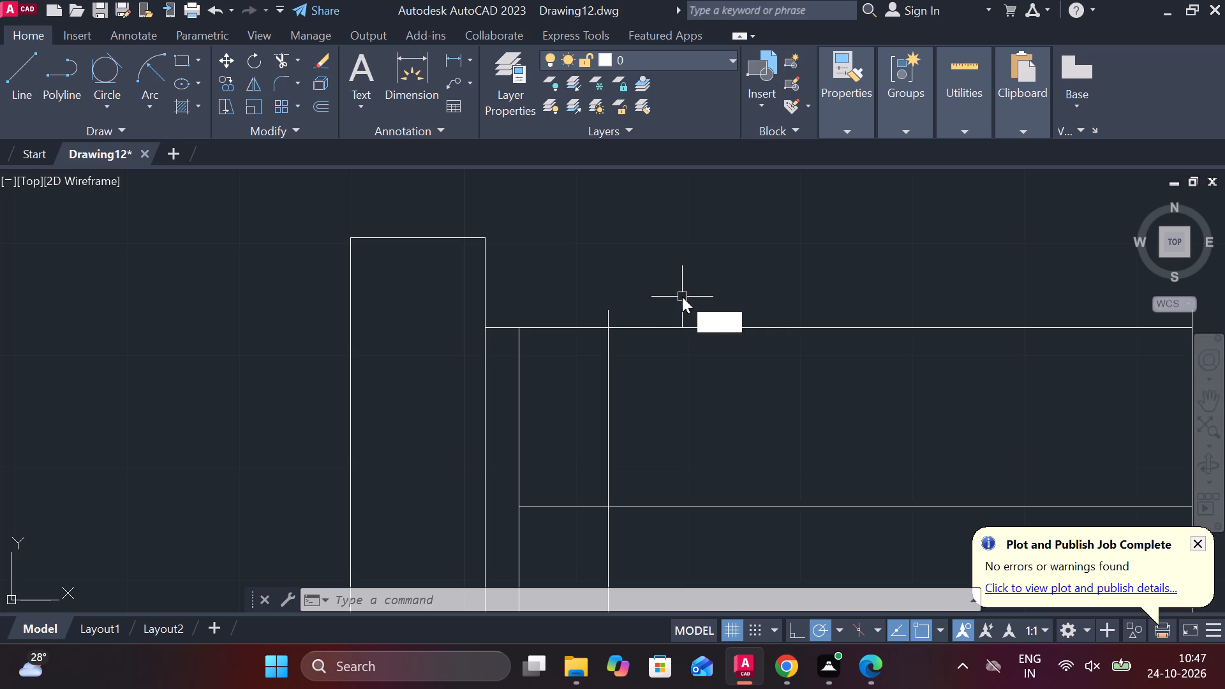
key(Return)
click(618, 308)
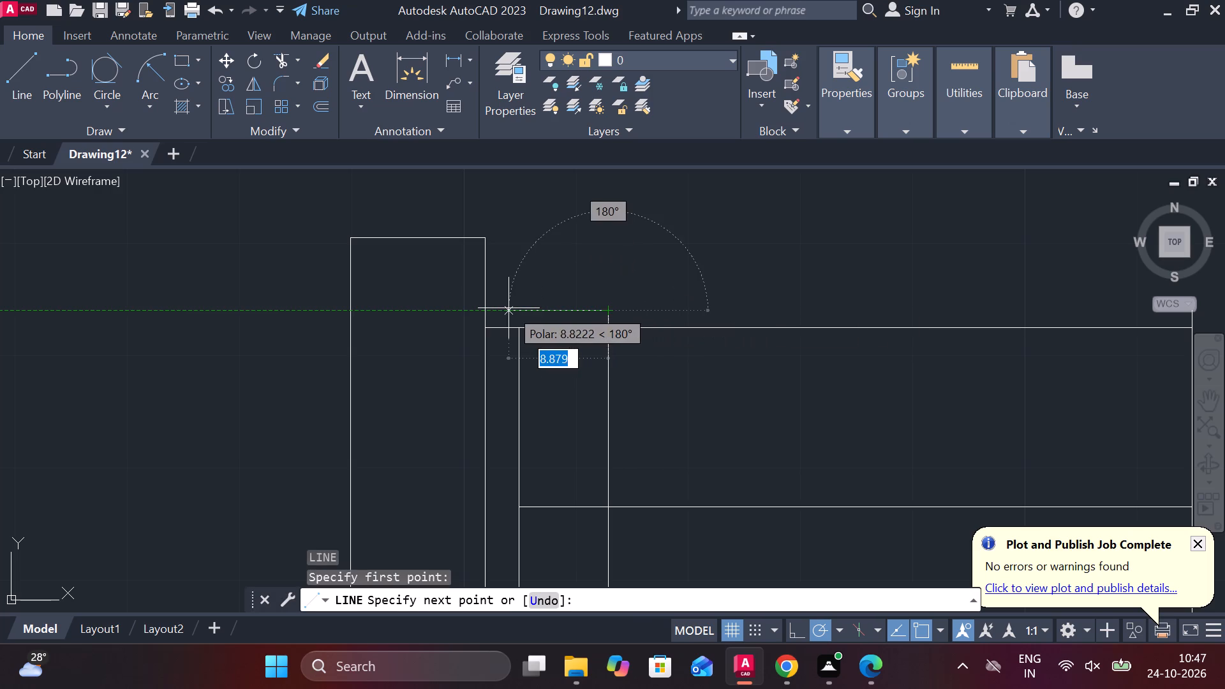
click(517, 306)
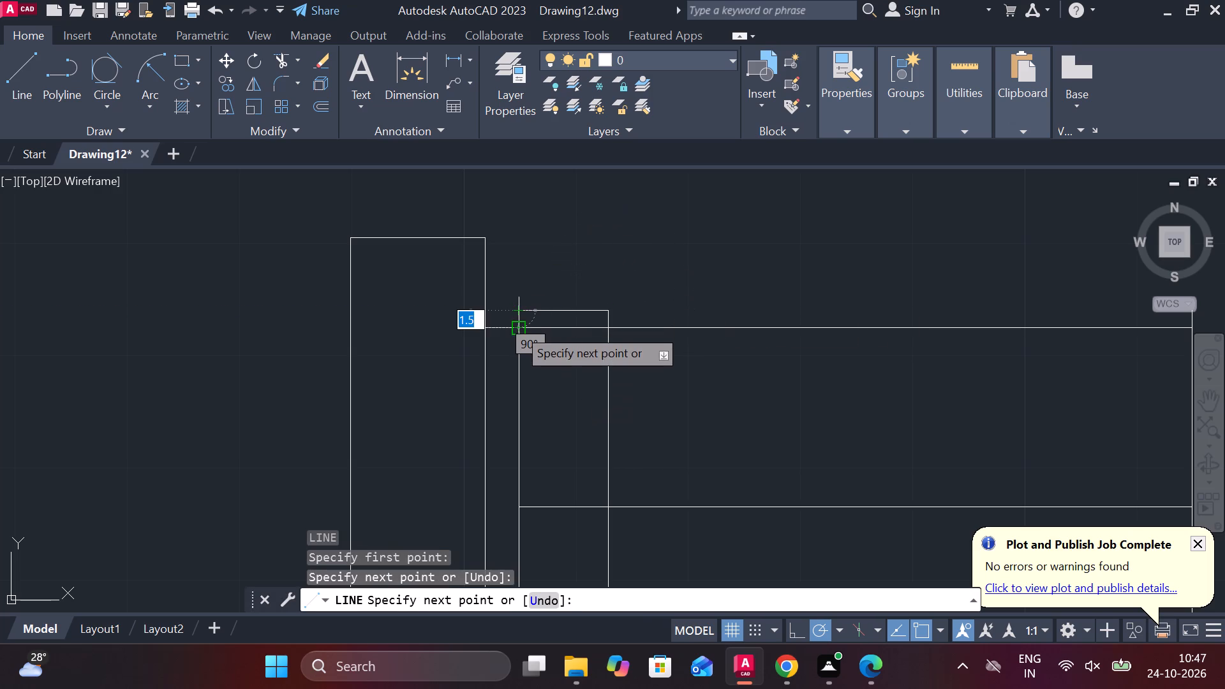
click(517, 327)
key(Escape)
scroll(766, 280, down, 1)
Draw the collar's bottom edge 8 long from the offset line's lower end towards the flange, and close it up to the rectangle's lower corner.
middle_drag(796, 315, 709, 262)
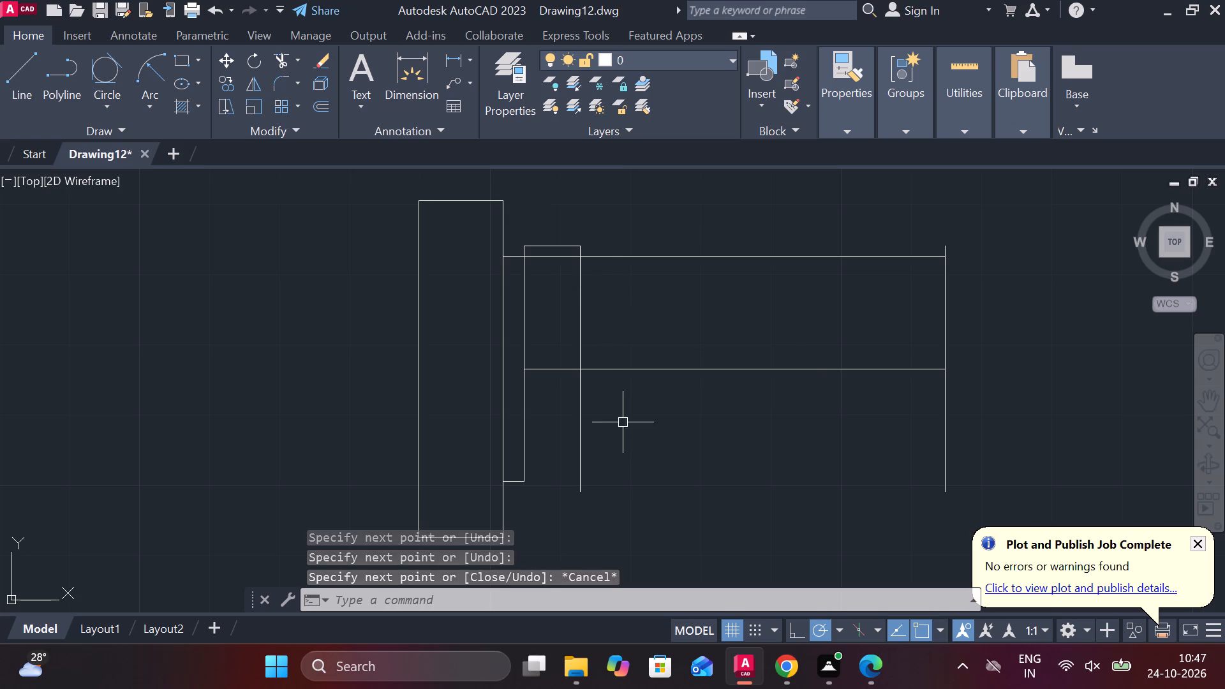
middle_drag(623, 422, 613, 372)
key(l)
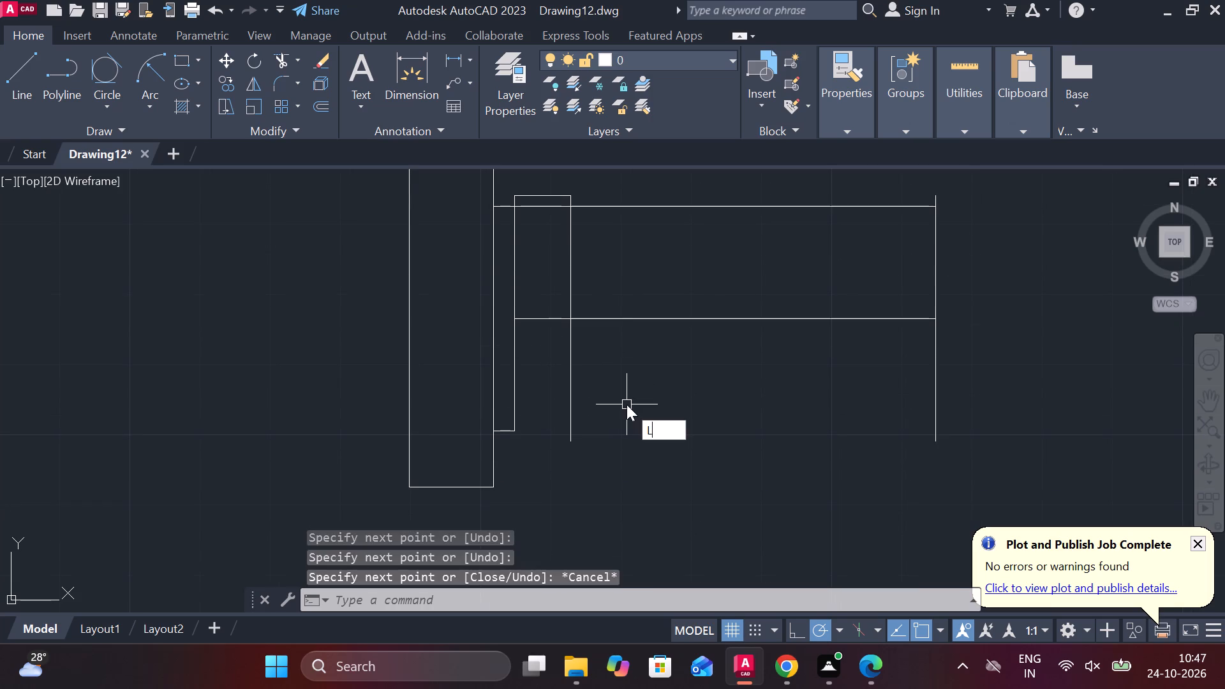
key(Return)
click(571, 440)
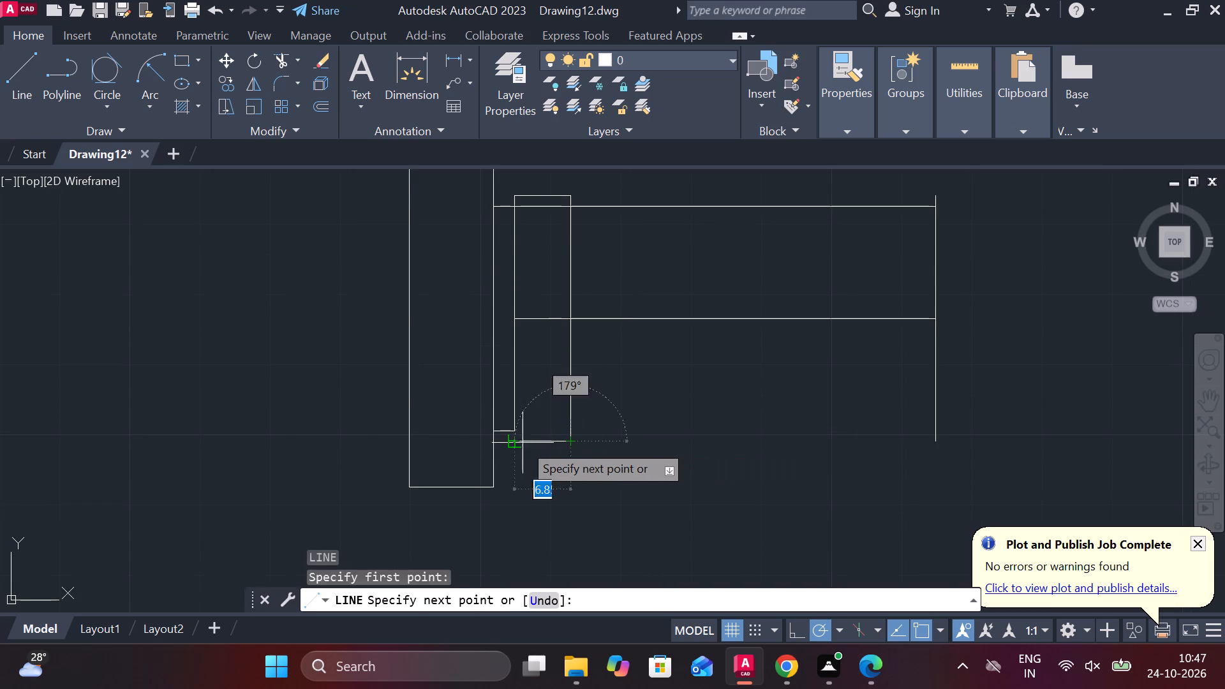
scroll(515, 443, up, 2)
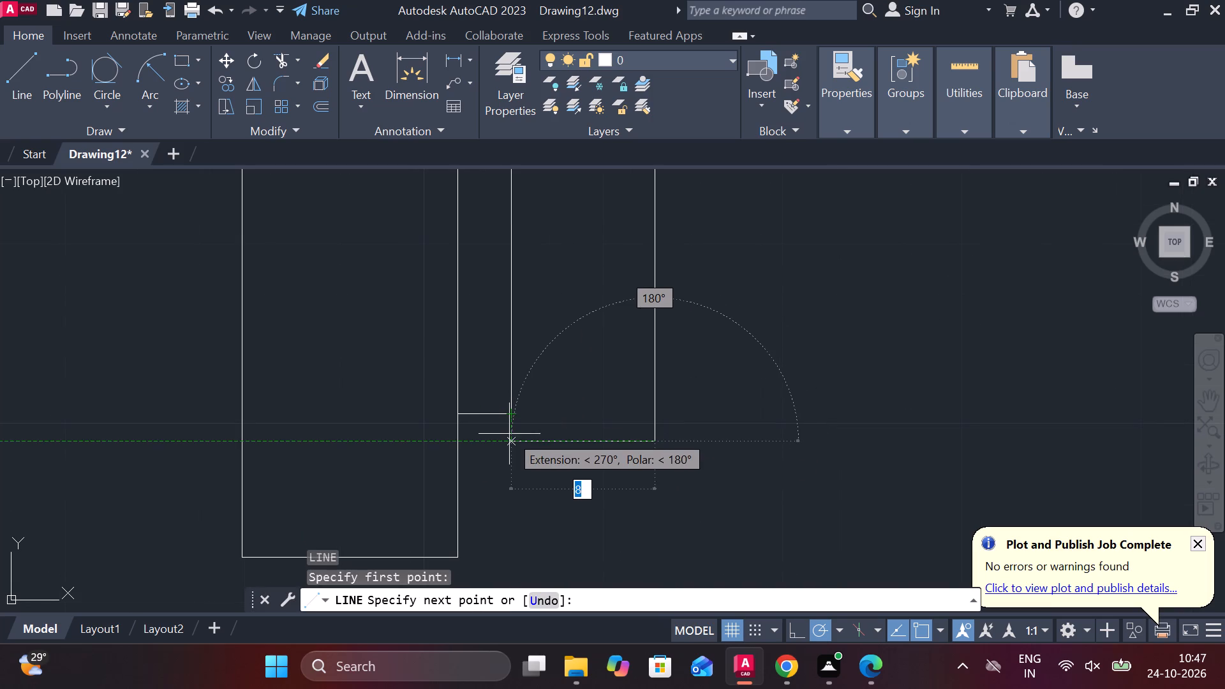
click(509, 434)
click(509, 416)
key(Escape)
scroll(859, 343, down, 2)
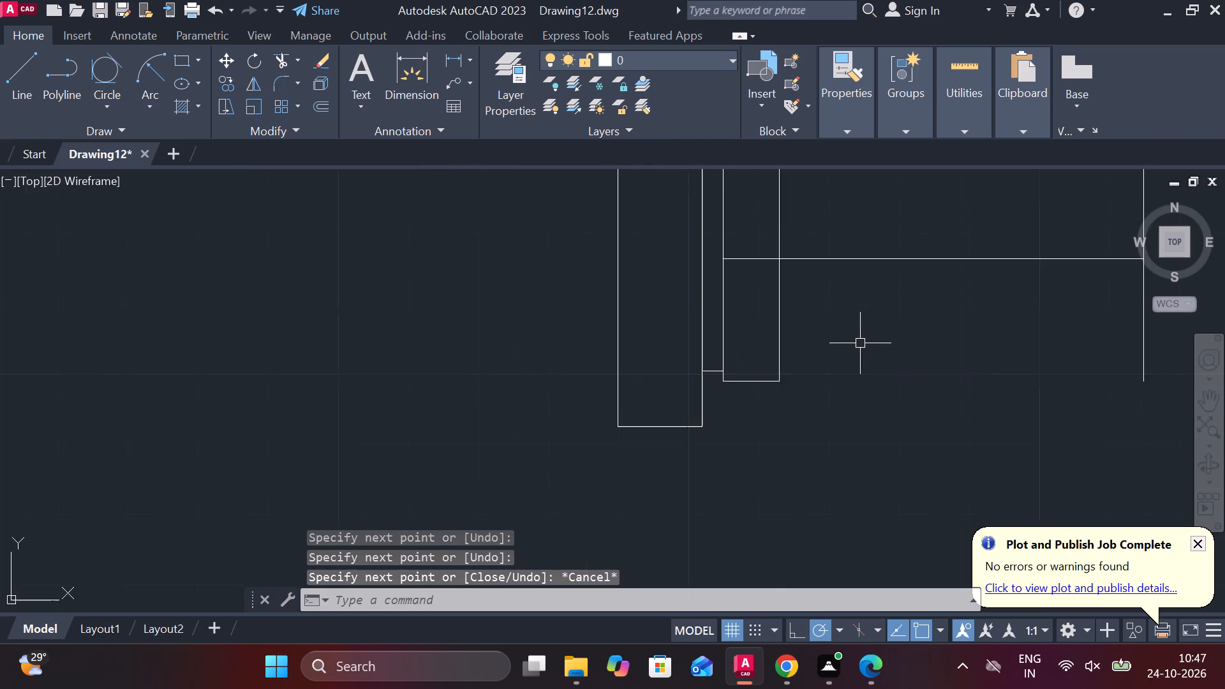
Draw a horizontal line from the 3 by 32 rectangle's lower outer corner to slightly past the vertical end line.
middle_drag(863, 343, 743, 383)
scroll(738, 383, down, 2)
middle_drag(737, 383, 664, 377)
scroll(665, 374, up, 2)
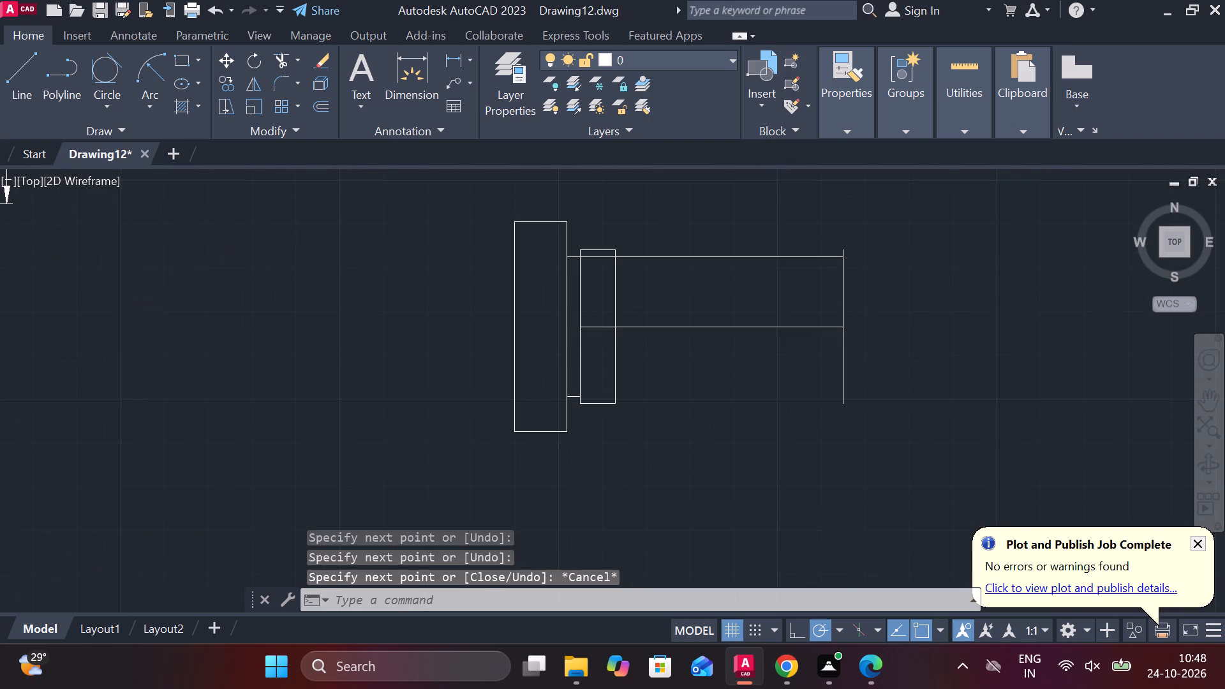
key(l)
key(Return)
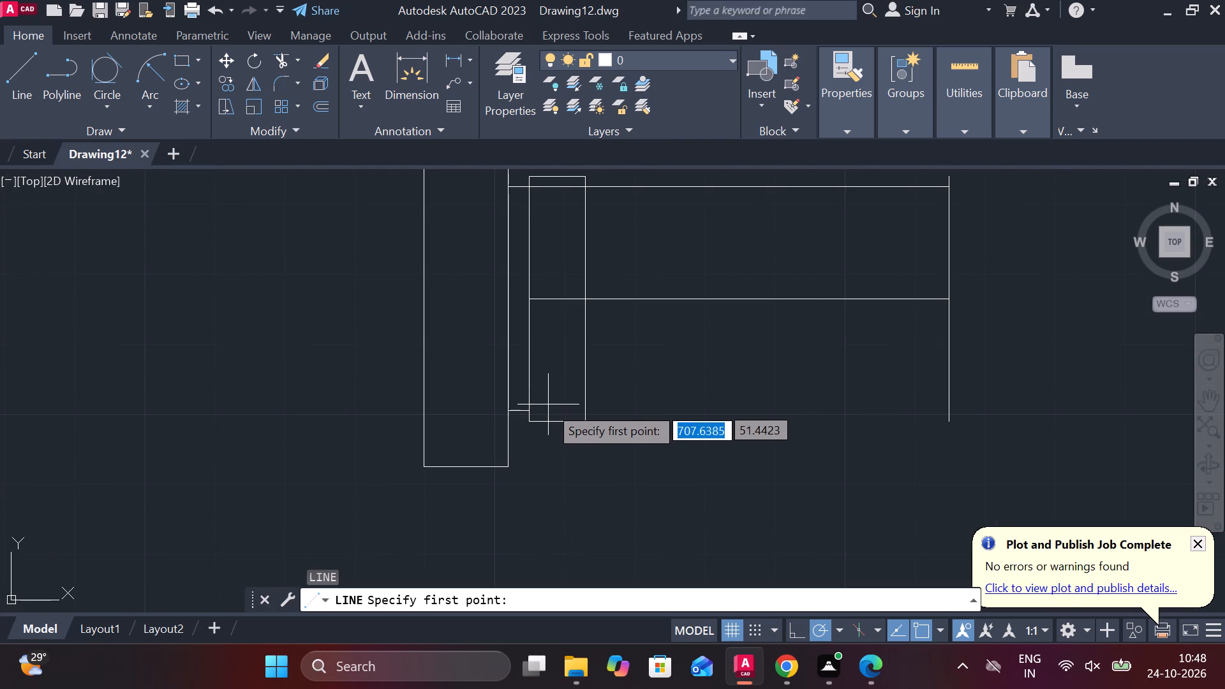
scroll(538, 410, up, 2)
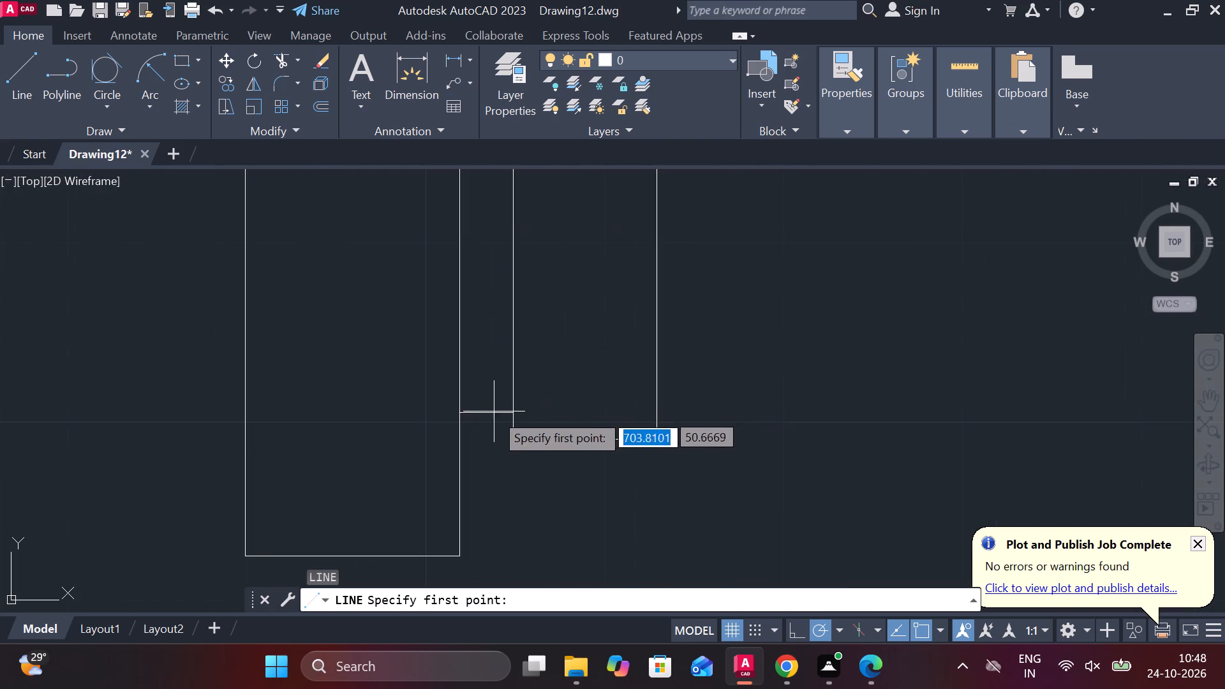
click(511, 414)
scroll(781, 394, down, 2)
middle_drag(829, 399, 667, 392)
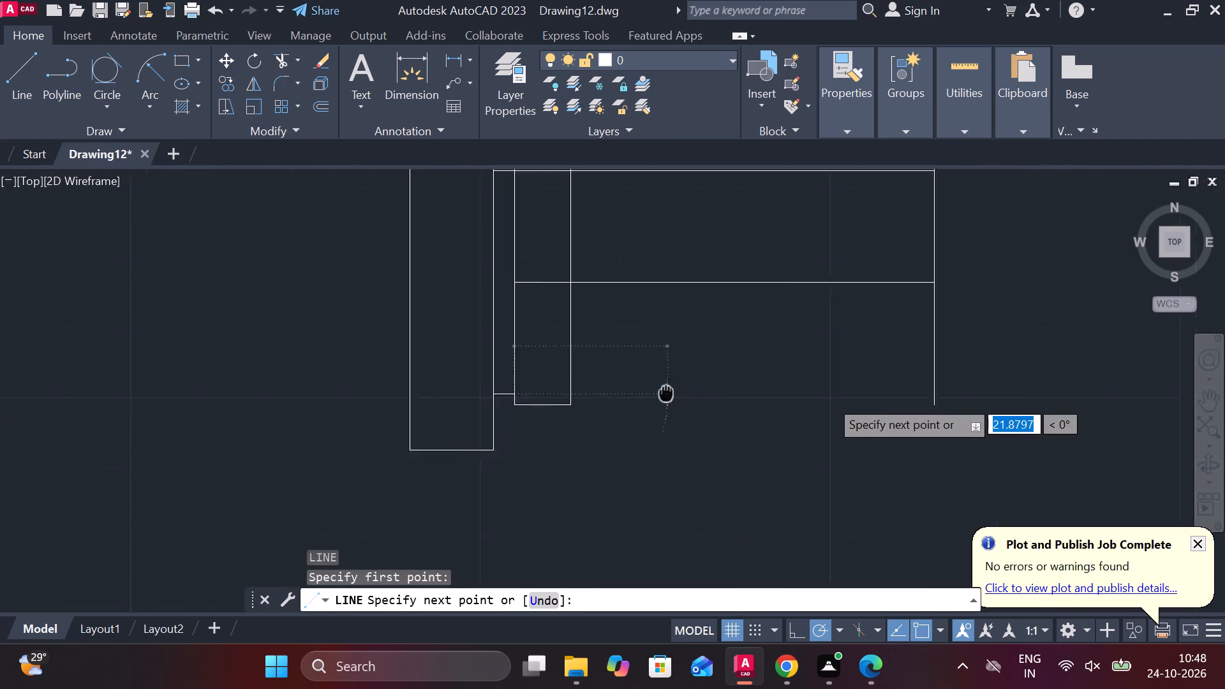
scroll(932, 393, up, 2)
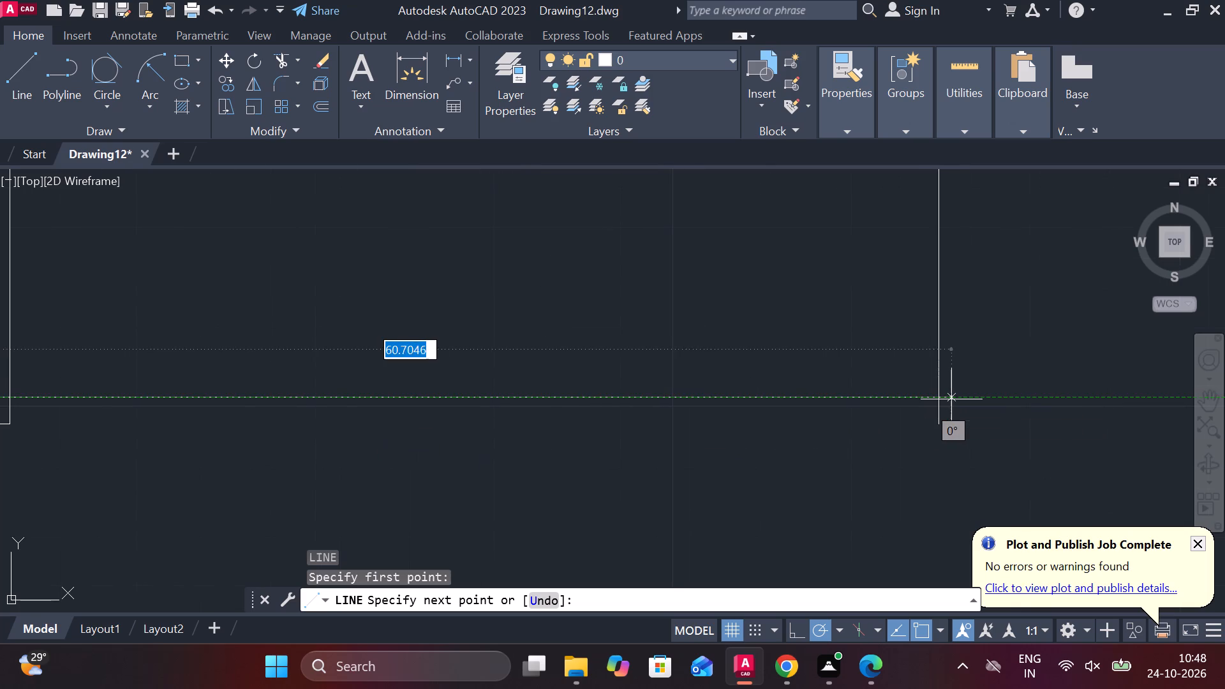
click(956, 399)
scroll(991, 385, down, 2)
key(Escape)
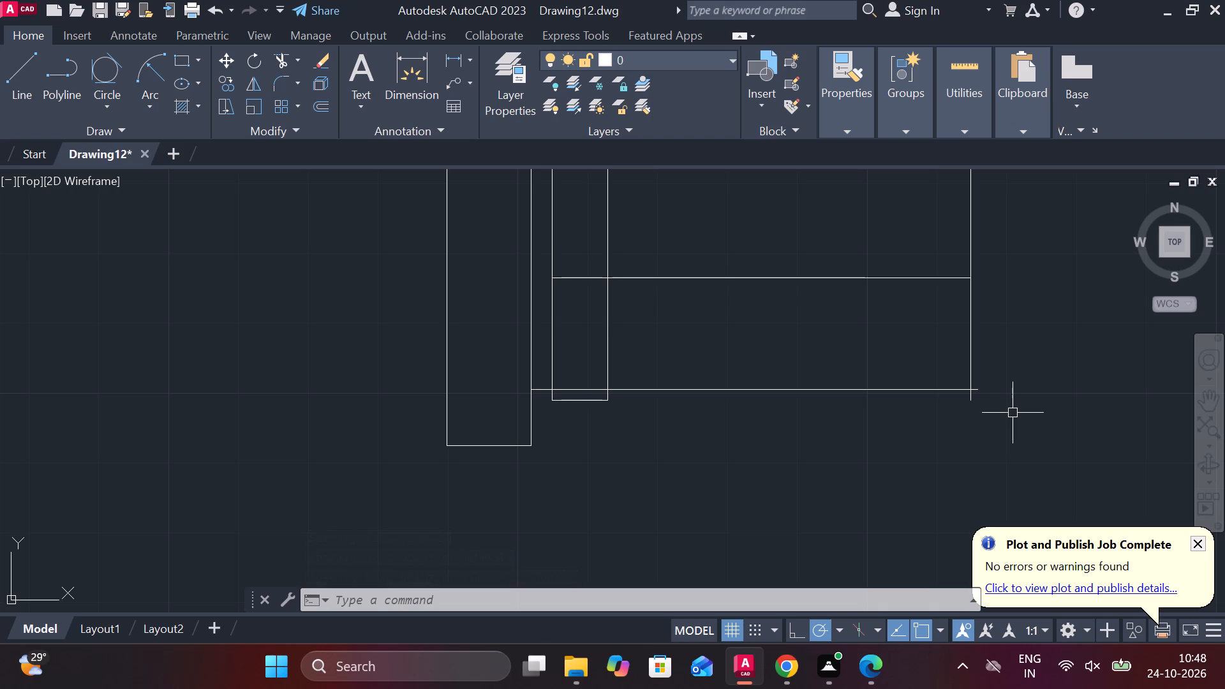
Trim the upper and lower horizontal shaft lines where they pass through the 8-wide collar.
scroll(926, 401, down, 1)
scroll(788, 286, up, 1)
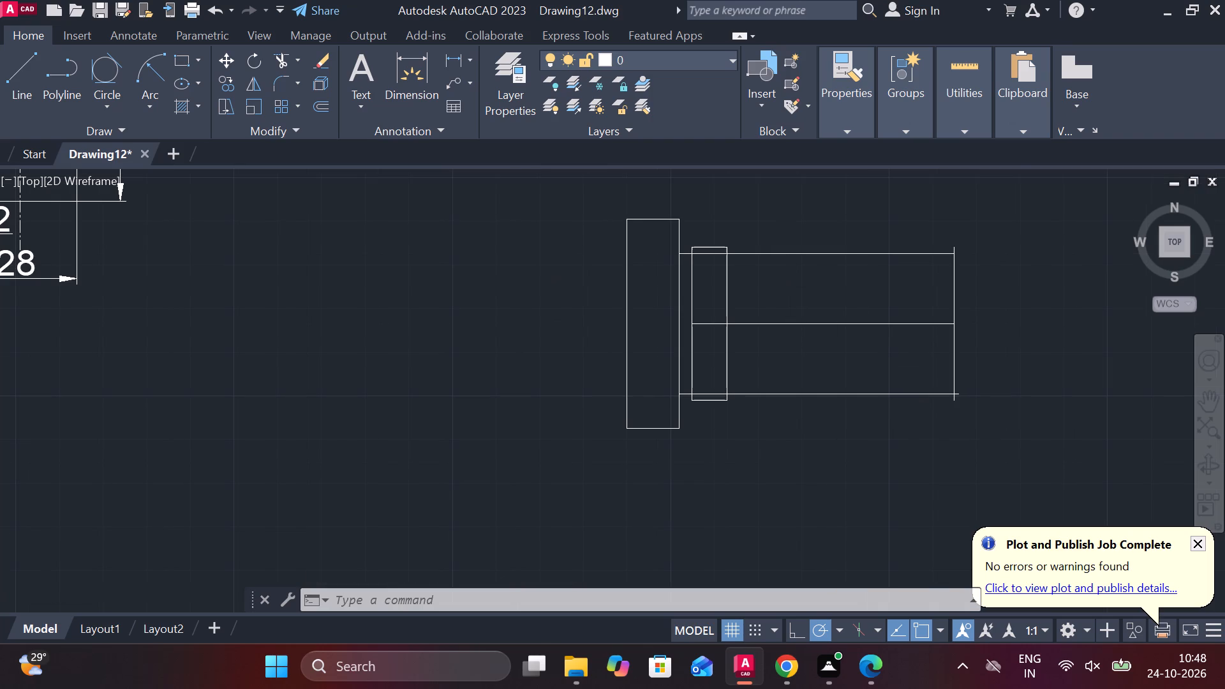
middle_drag(850, 337, 621, 322)
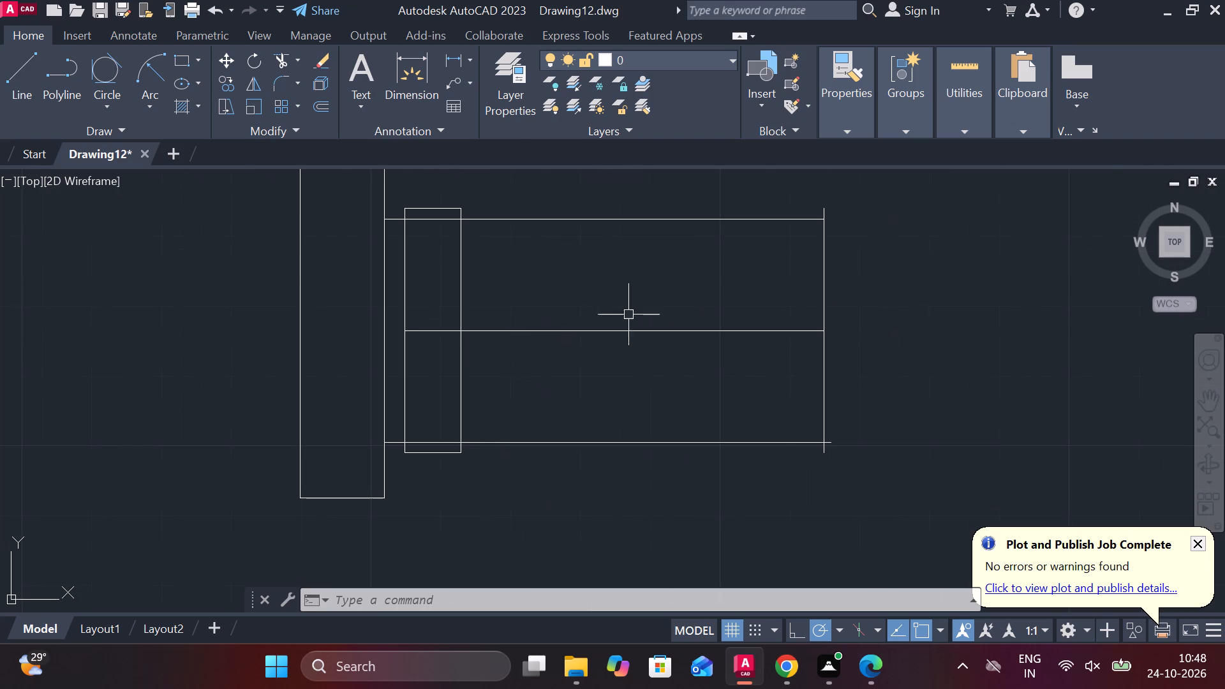
middle_drag(601, 280, 703, 370)
text(TR)
key(space)
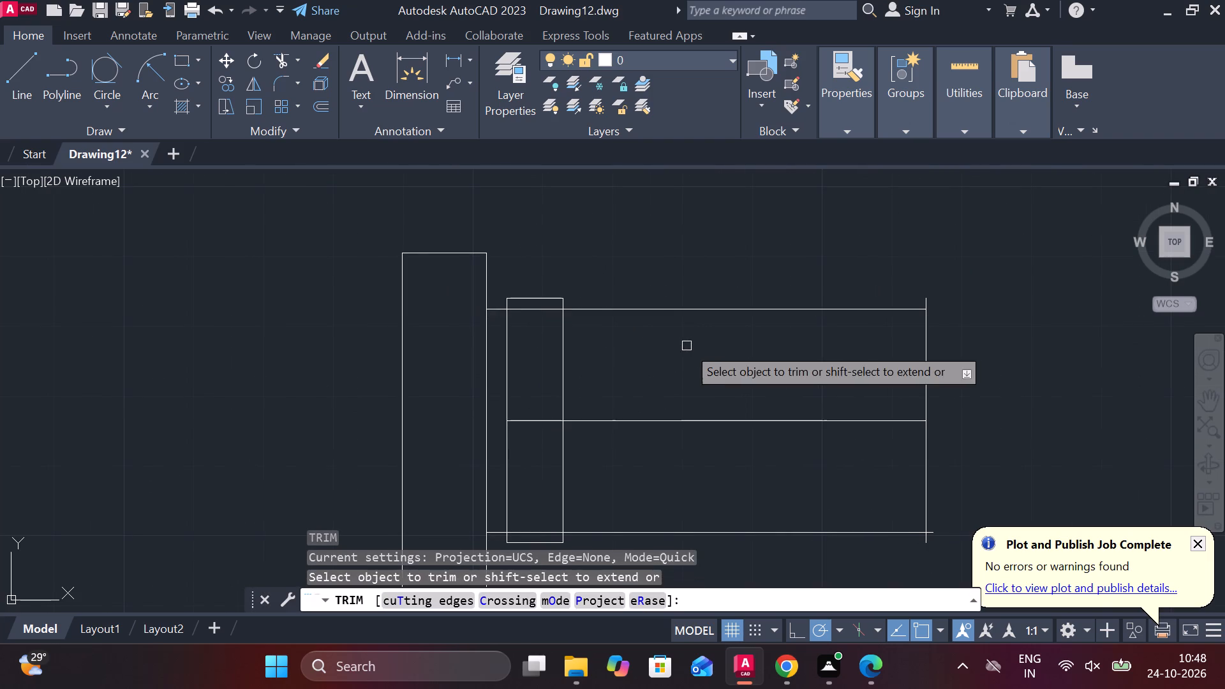
click(533, 309)
middle_drag(540, 500, 593, 377)
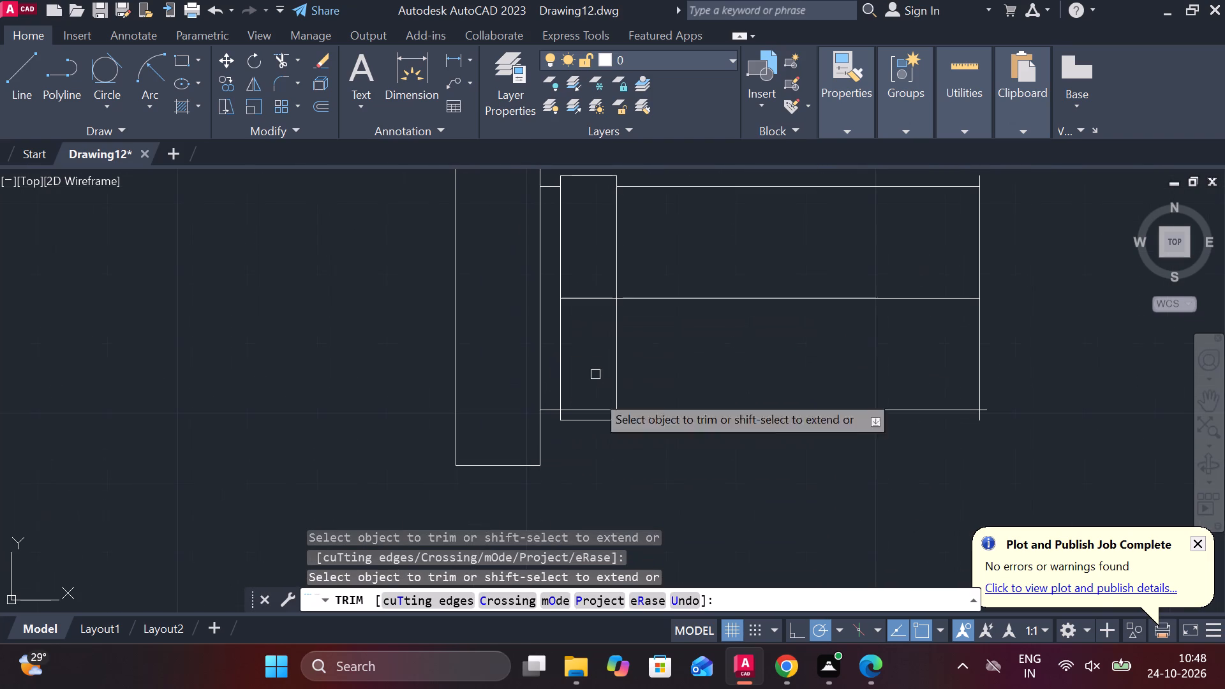
click(594, 406)
middle_drag(663, 362, 658, 407)
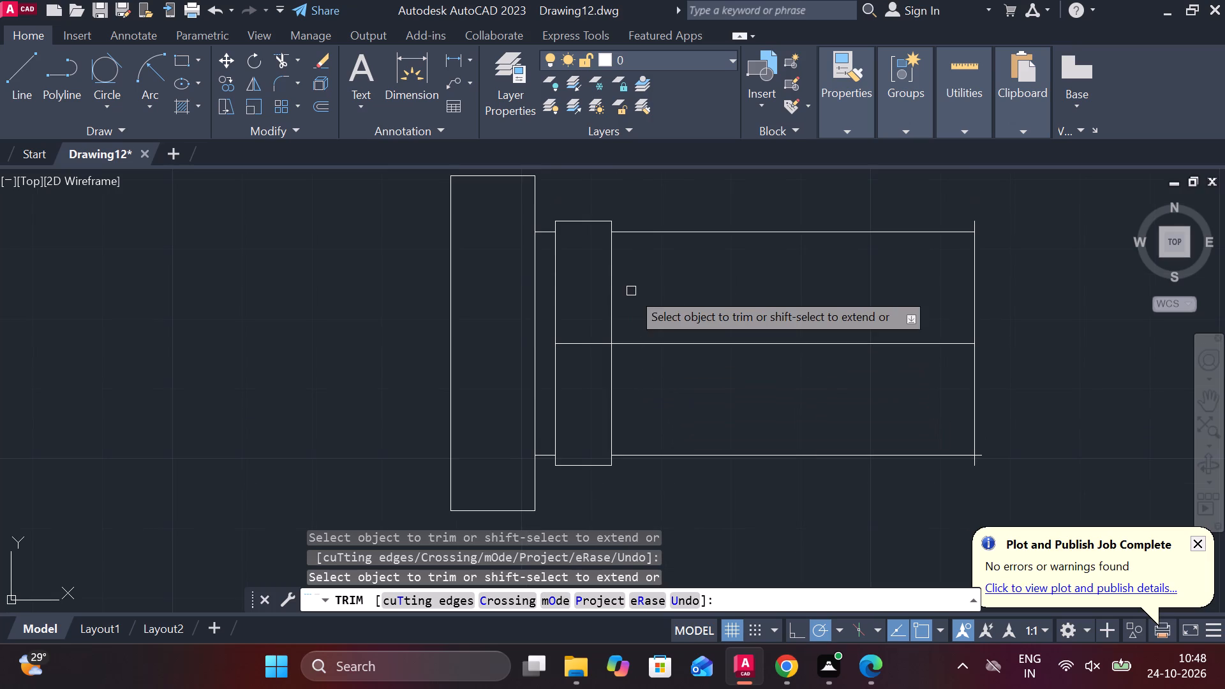
key(Escape)
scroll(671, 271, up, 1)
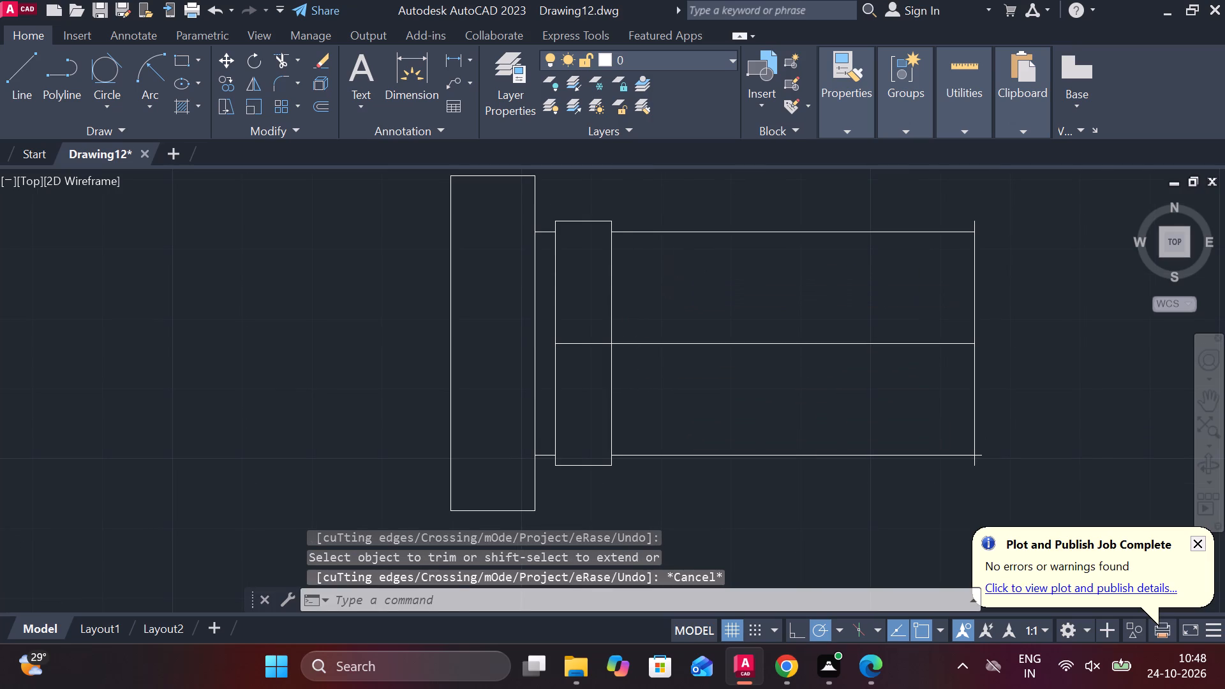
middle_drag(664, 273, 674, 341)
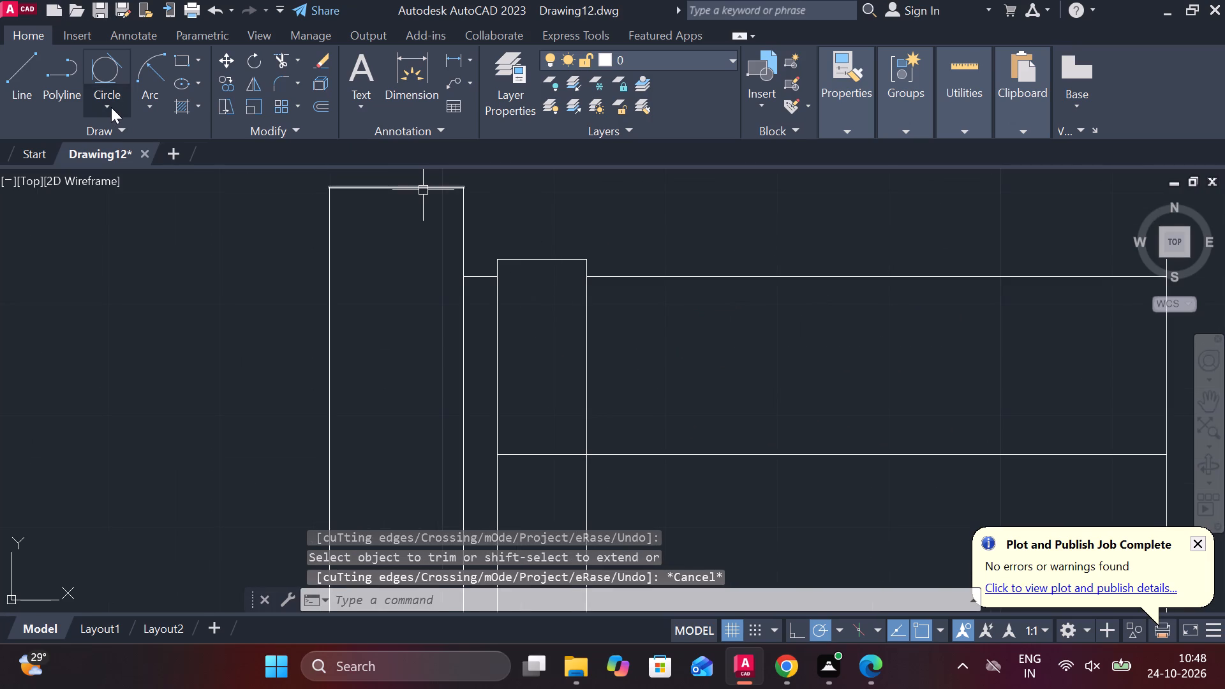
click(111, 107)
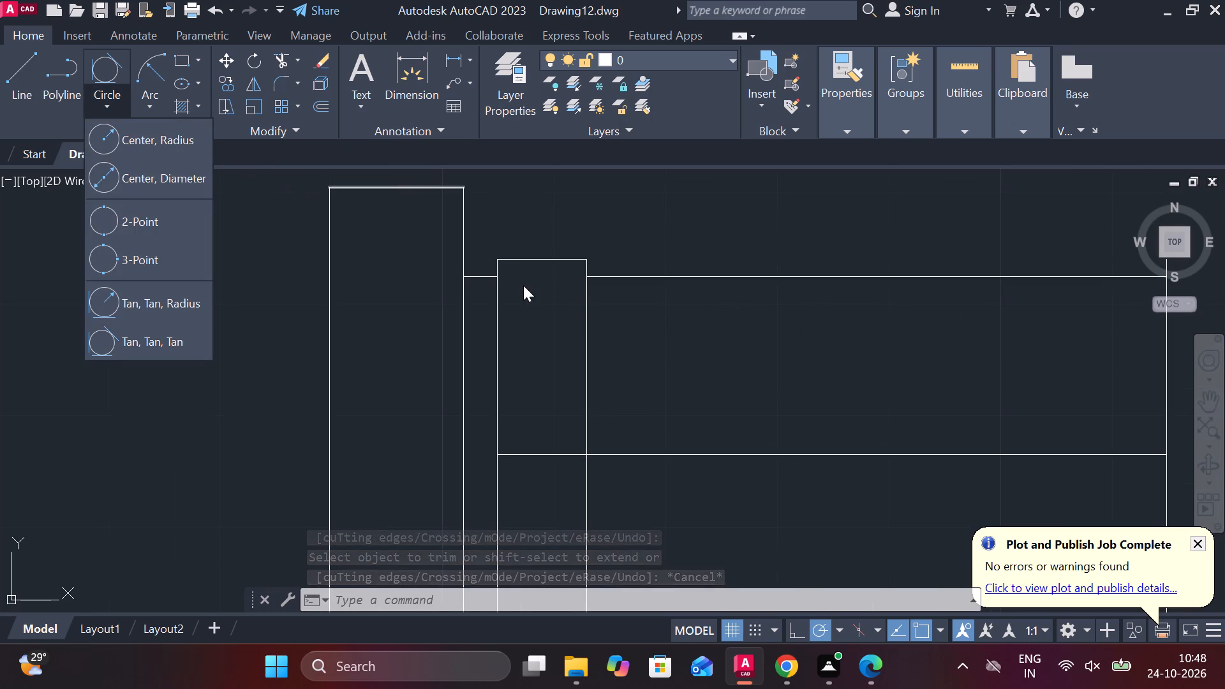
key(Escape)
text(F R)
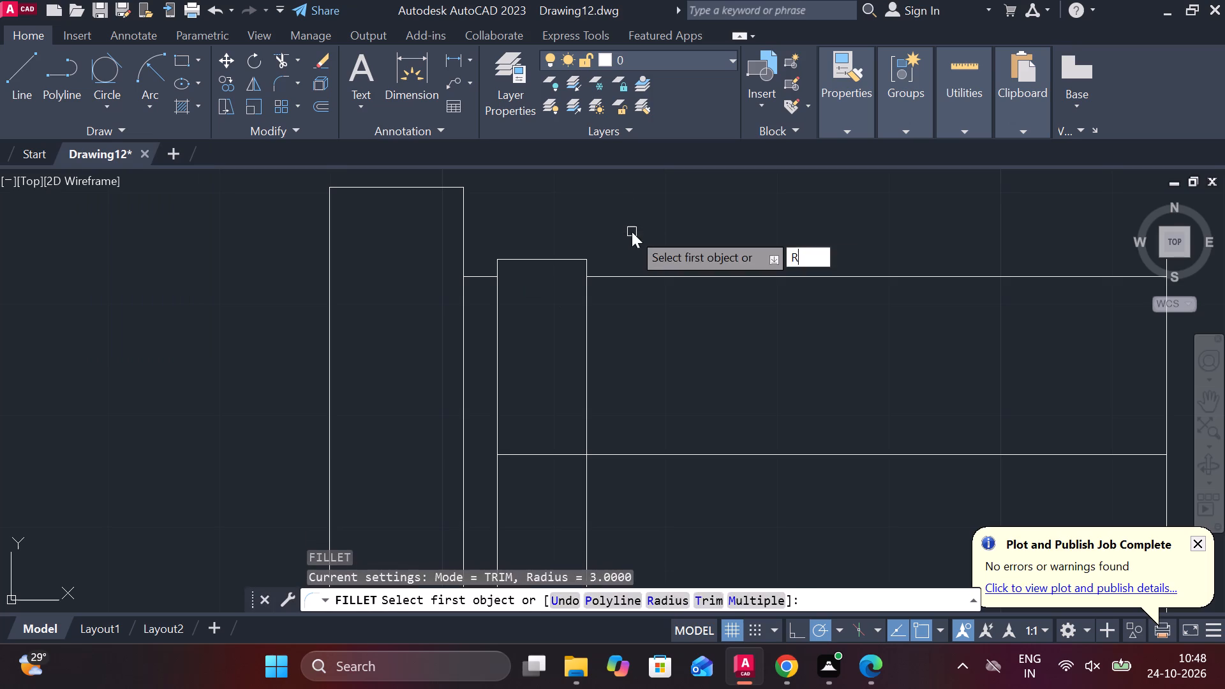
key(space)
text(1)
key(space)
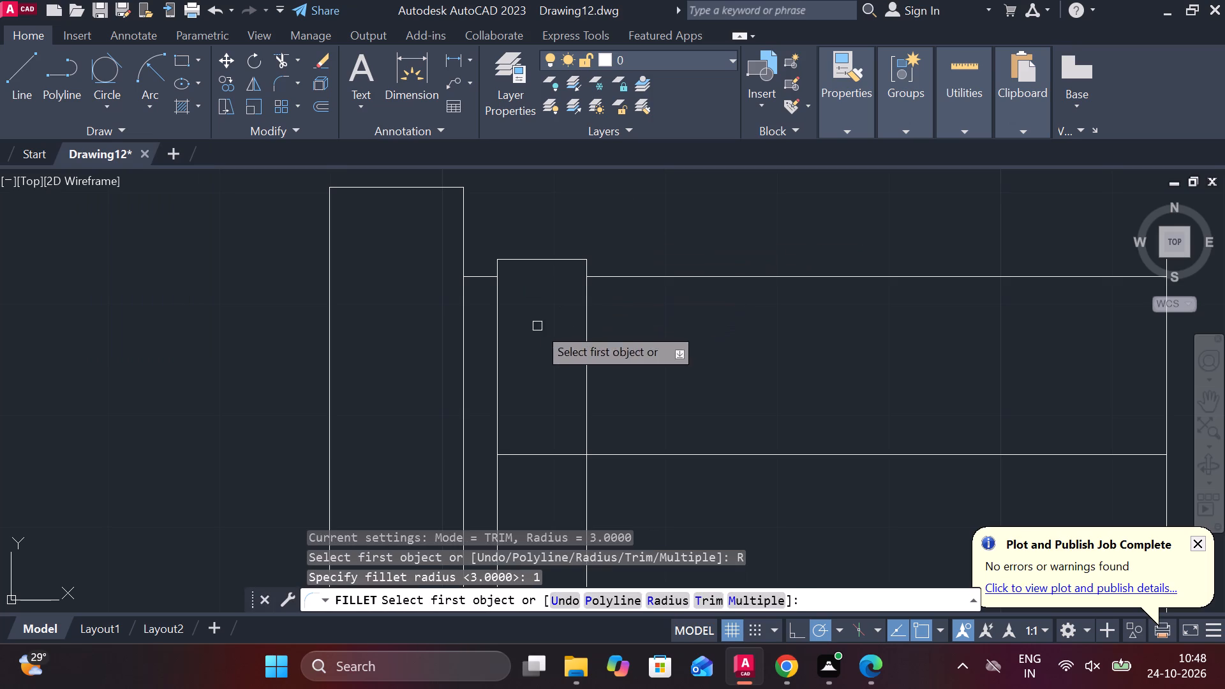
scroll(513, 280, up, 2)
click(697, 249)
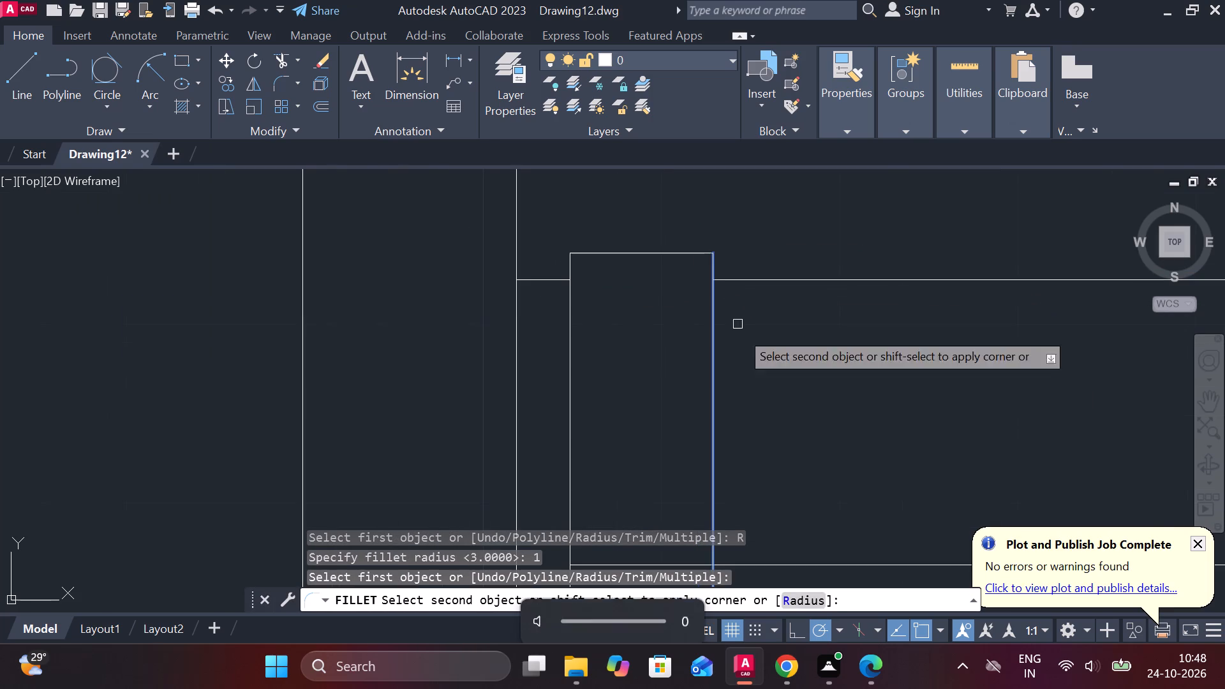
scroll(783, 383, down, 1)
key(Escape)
Trim the collar's outer vertical line between the upper and lower shaft lines, leaving only its short shoulders.
text(TR)
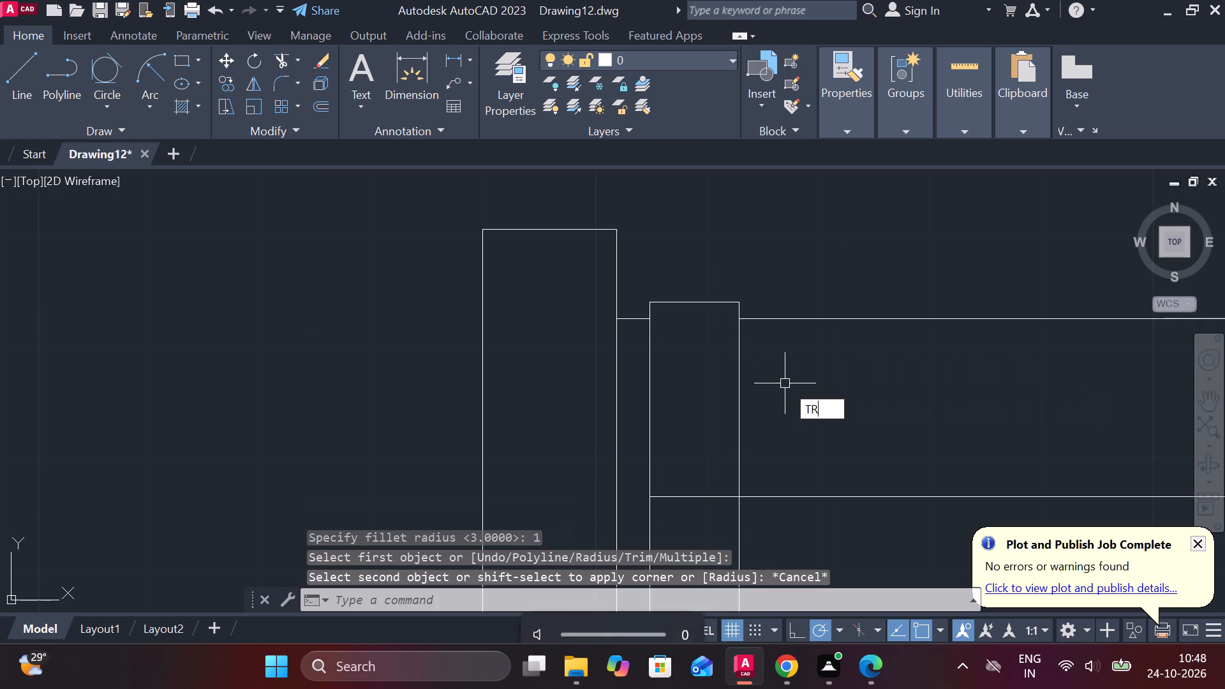
key(space)
drag(780, 383, 718, 383)
middle_drag(736, 395, 729, 316)
drag(711, 454, 686, 452)
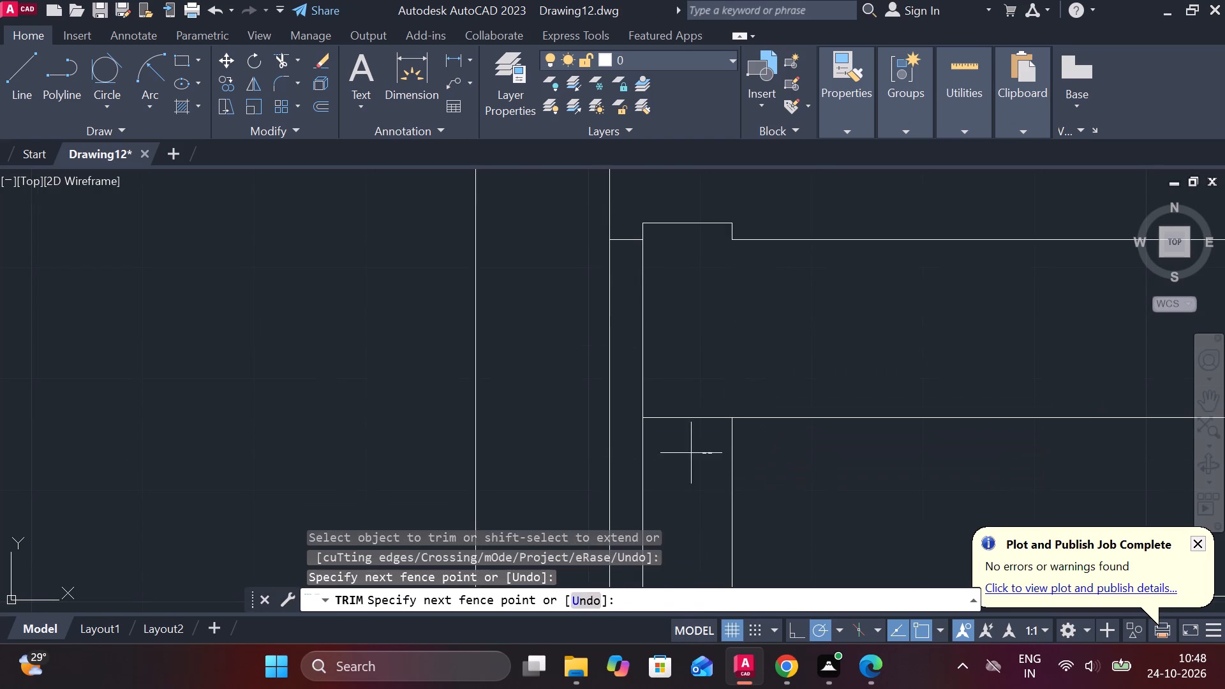
drag(686, 452, 664, 446)
click(733, 460)
scroll(759, 458, down, 1)
middle_drag(759, 458, 732, 445)
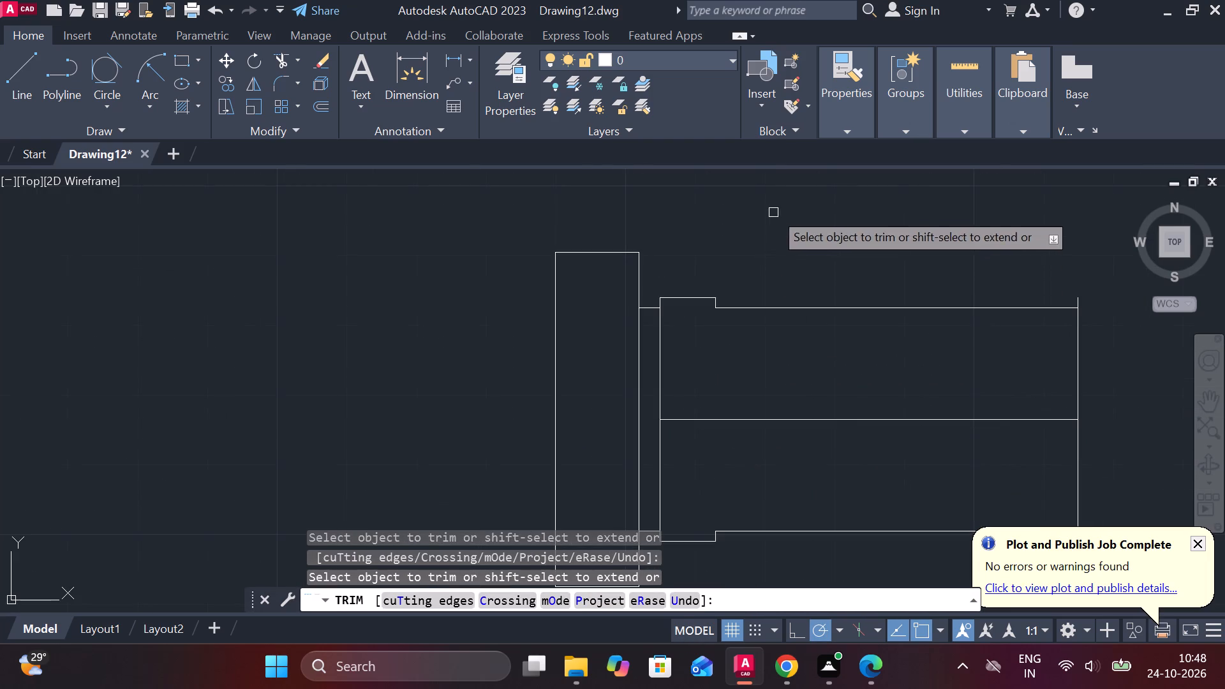
scroll(757, 228, up, 2)
key(Escape)
Fillet the upper inside corner between the collar's short shoulder and the shaft's top line with radius 1.
text(F R)
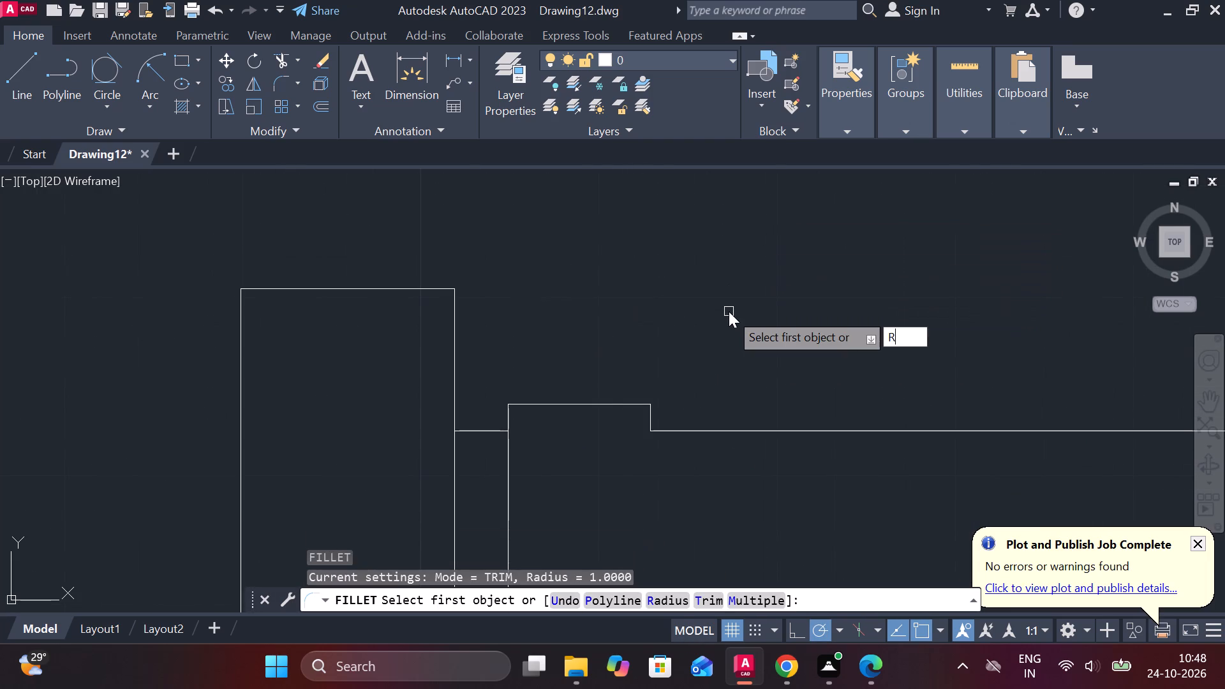
key(space)
key(space)
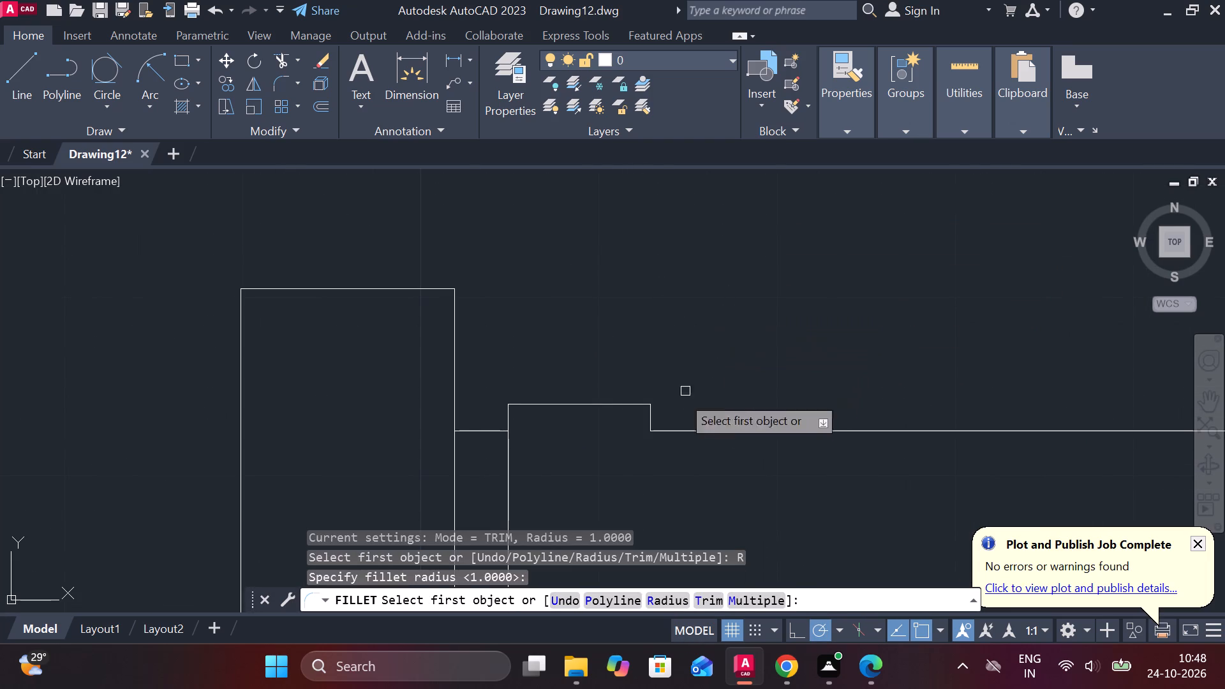
scroll(668, 406, up, 2)
click(627, 427)
click(659, 471)
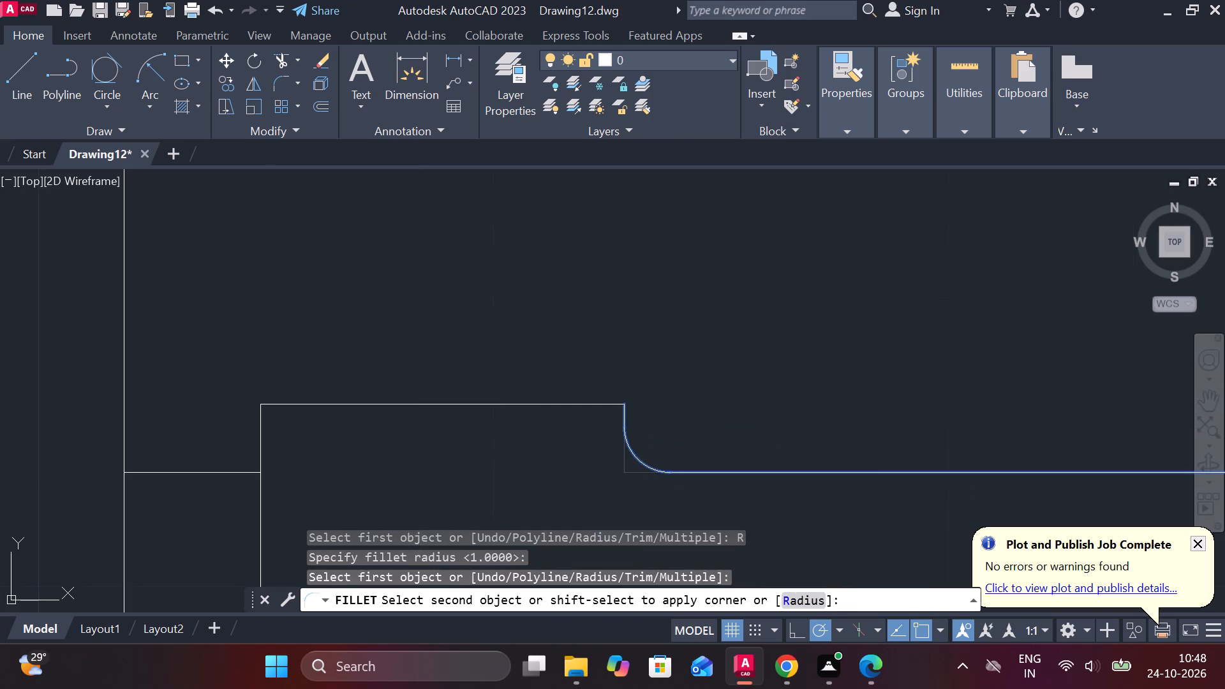
Fillet the lower inside corner between the collar's short shoulder and the shaft's bottom line with radius 1.
scroll(696, 430, down, 2)
middle_drag(699, 464, 612, 225)
scroll(638, 248, down, 1)
middle_drag(644, 328, 637, 172)
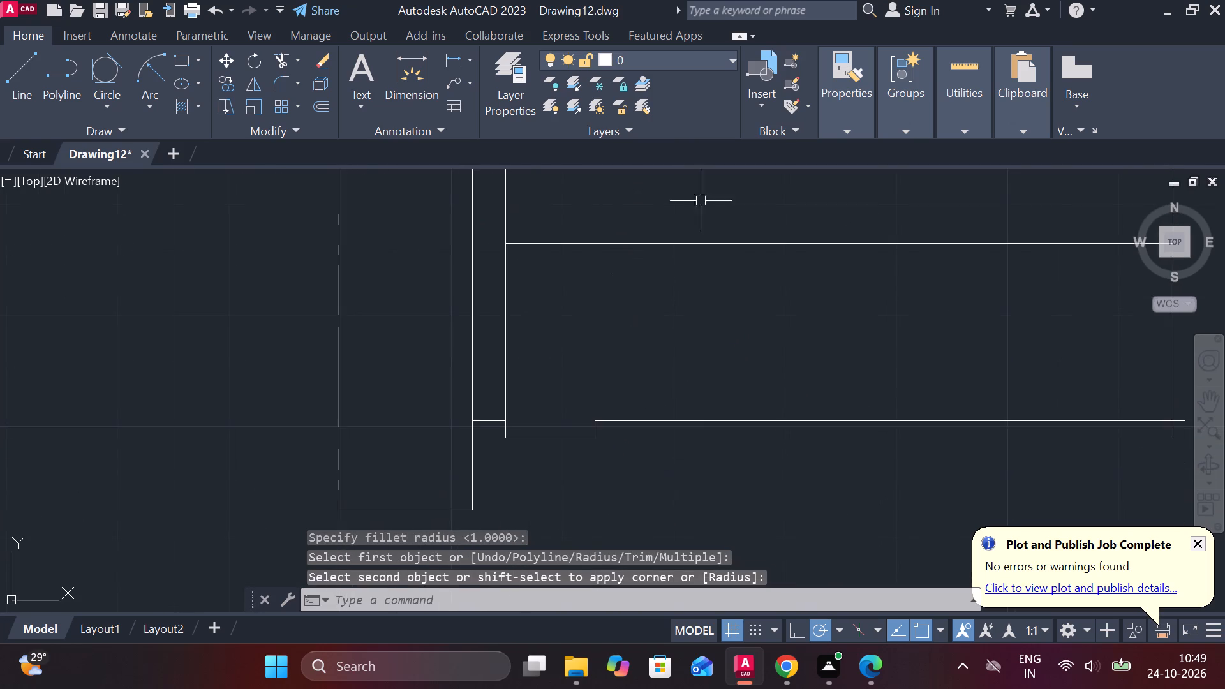
scroll(597, 448, up, 2)
key(space)
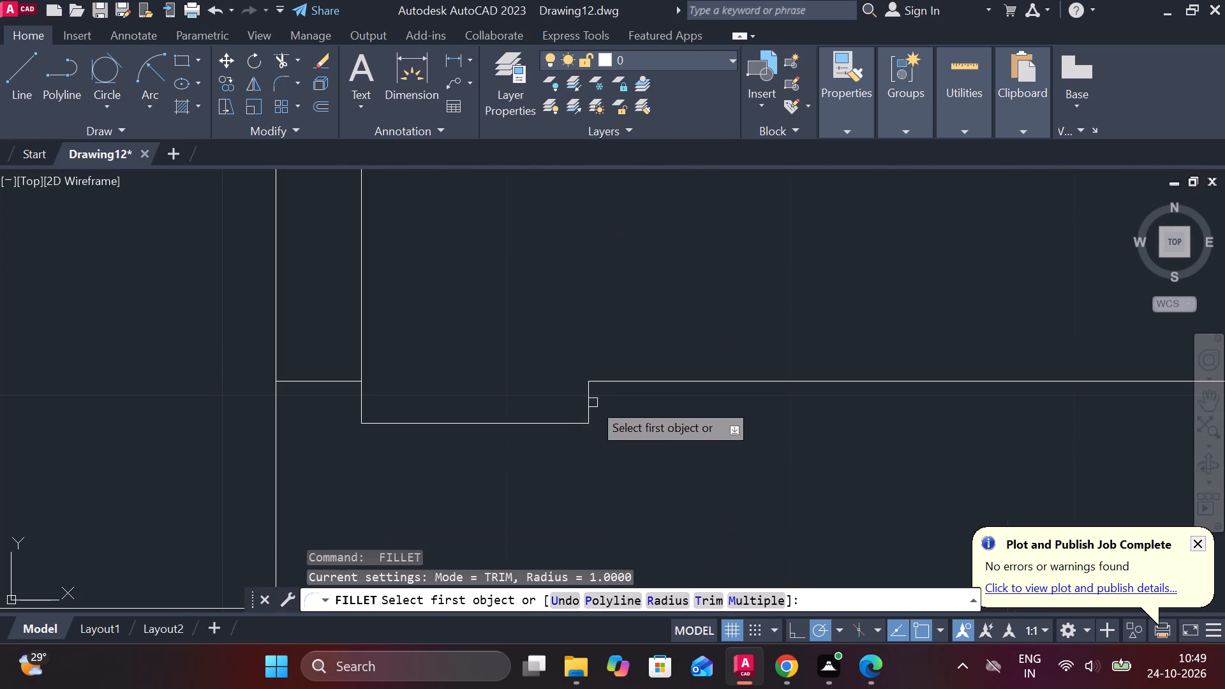
click(590, 395)
click(610, 376)
click(609, 382)
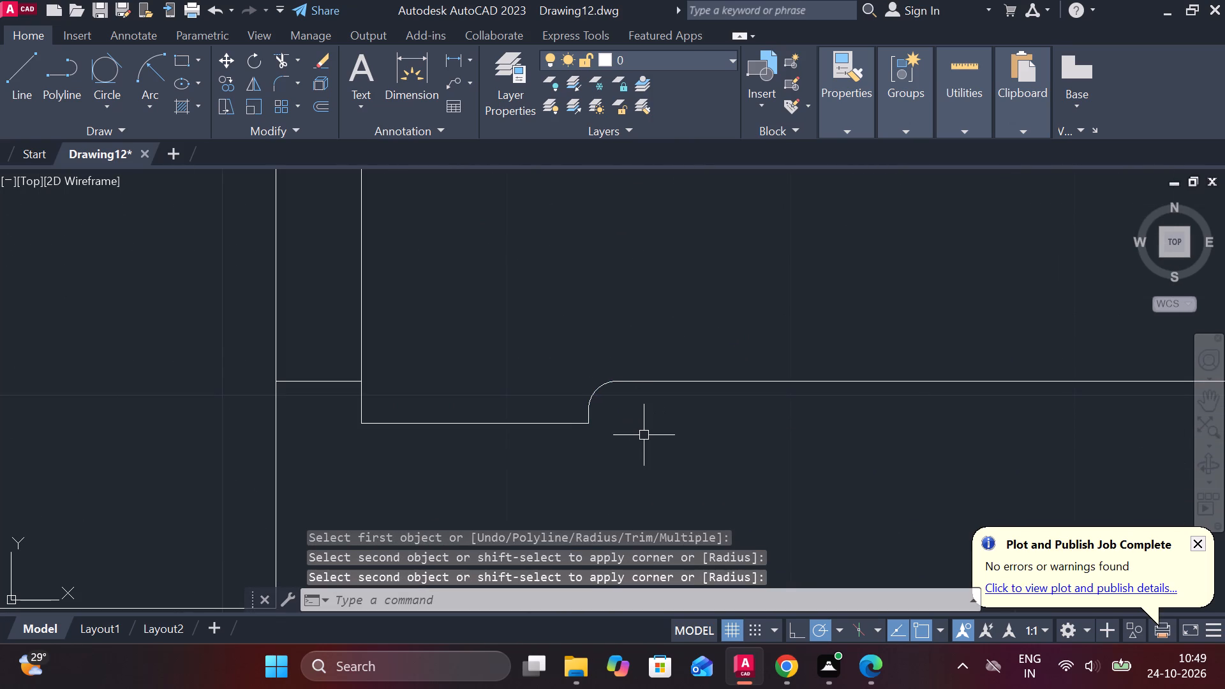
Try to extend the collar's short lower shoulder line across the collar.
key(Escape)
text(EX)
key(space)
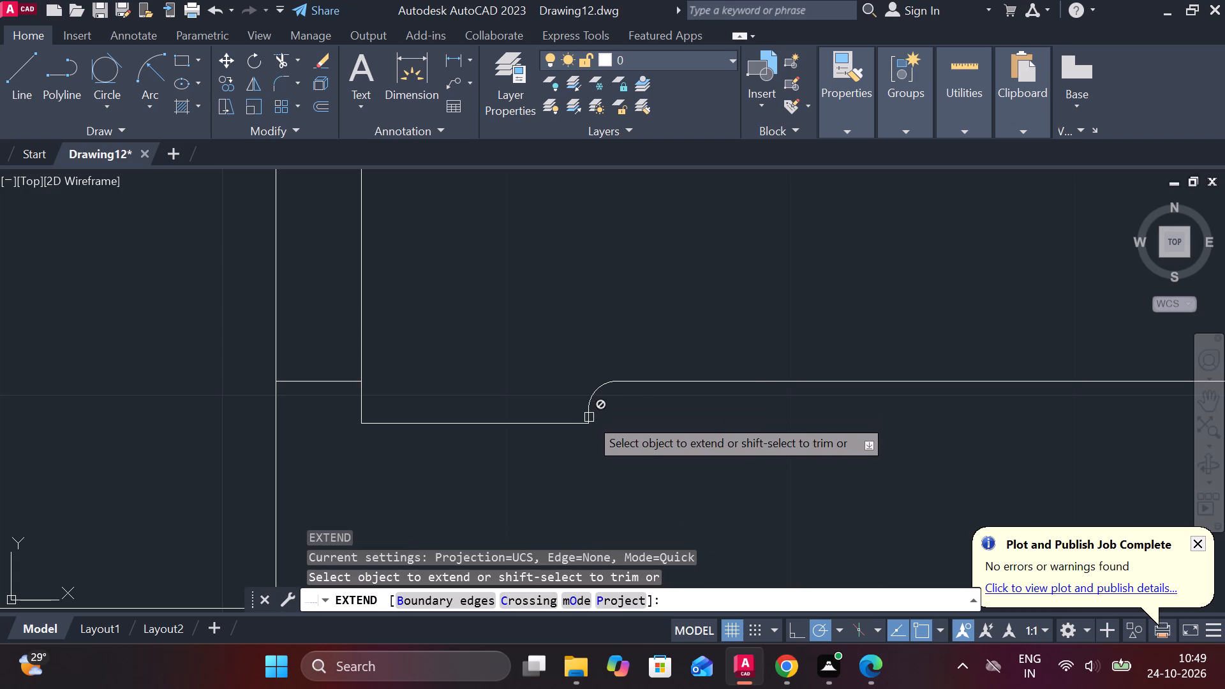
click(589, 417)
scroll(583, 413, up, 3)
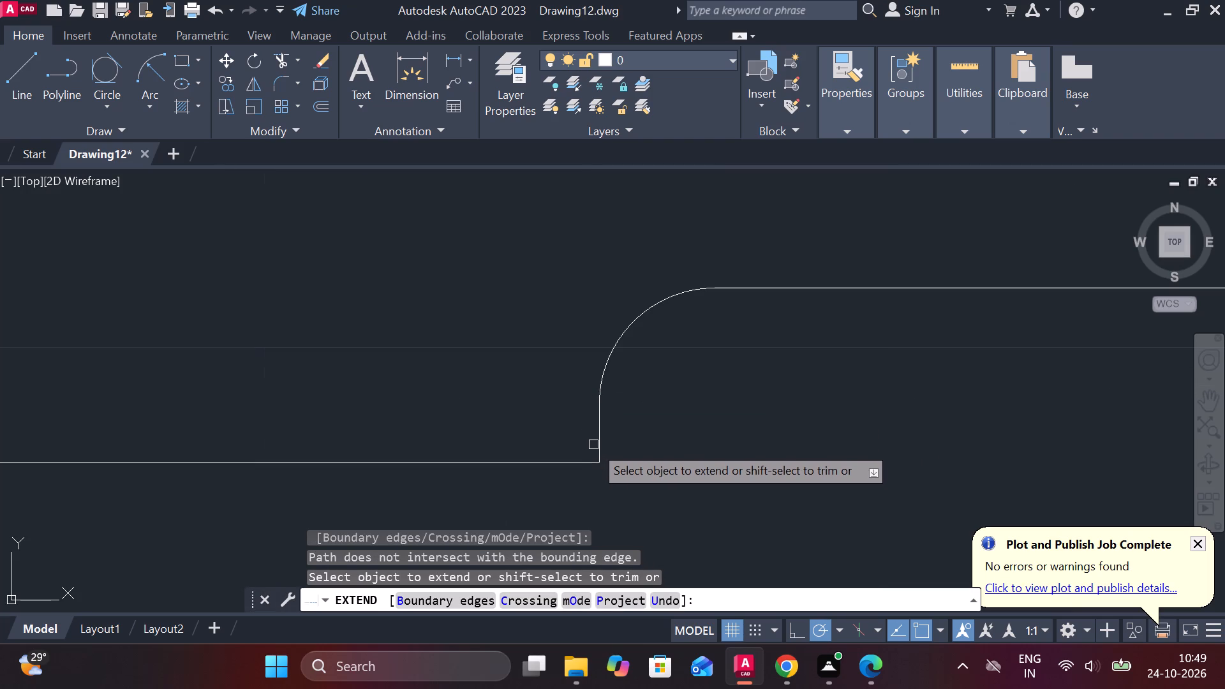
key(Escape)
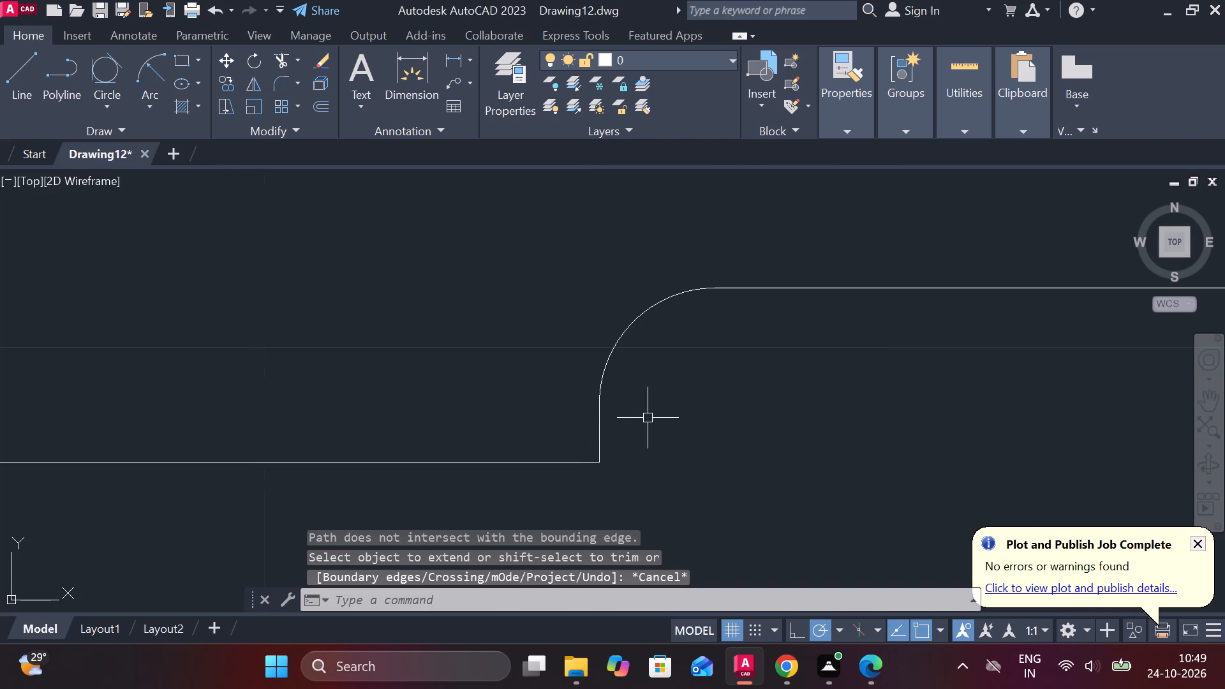
Draw a vertical line from the lower fillet's start up inside the collar's outer edge, stopping short of the horizontal centre line.
key(l)
key(Return)
click(598, 393)
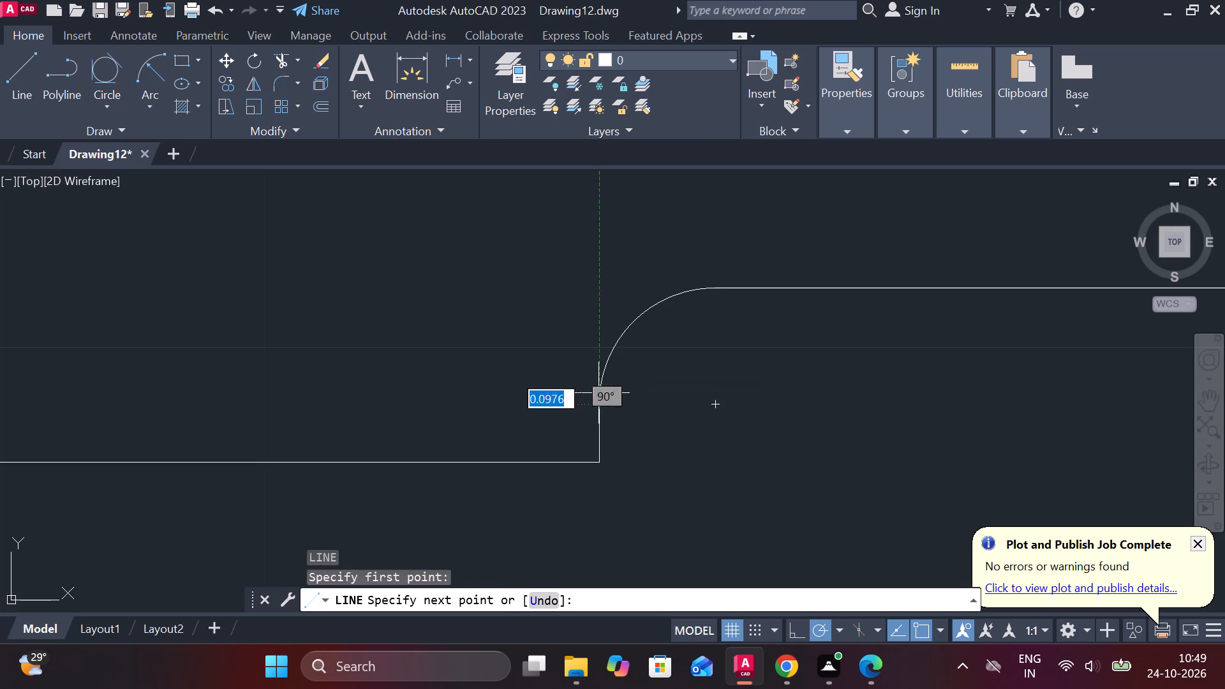
scroll(610, 252, down, 2)
middle_drag(610, 252, 614, 496)
scroll(639, 327, down, 2)
middle_drag(614, 274, 614, 404)
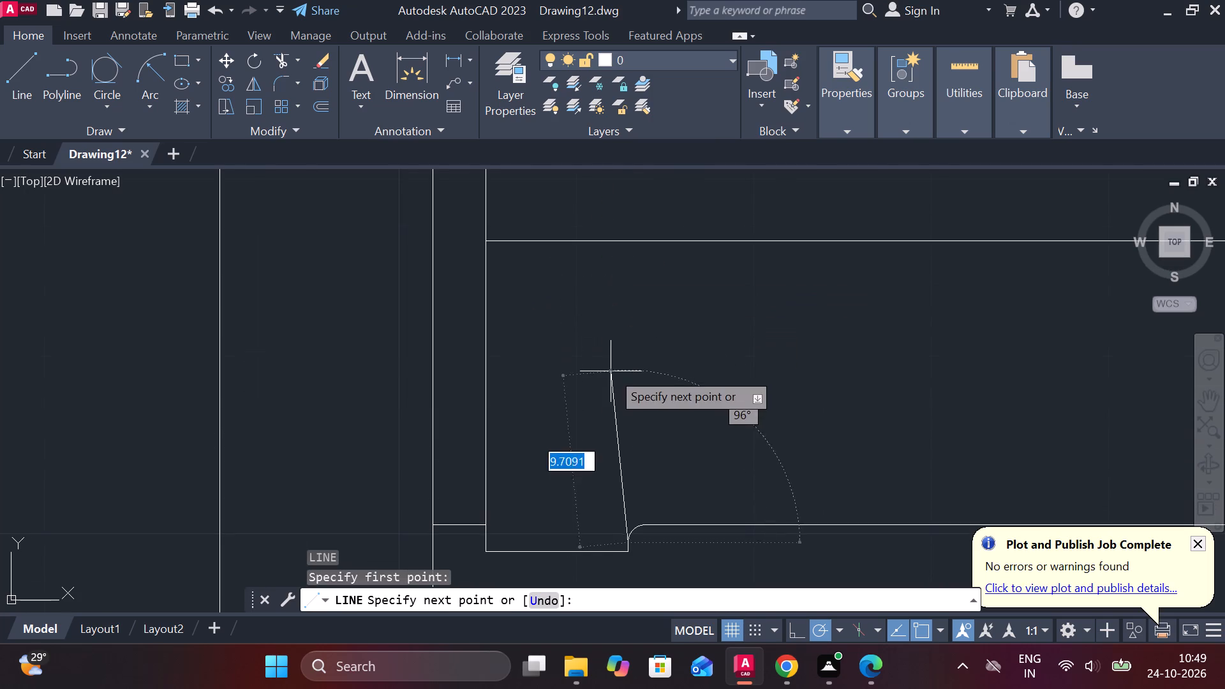
click(621, 354)
key(Escape)
Extend the new vertical line up to the horizontal centre line.
text(EX)
key(space)
click(633, 380)
click(632, 358)
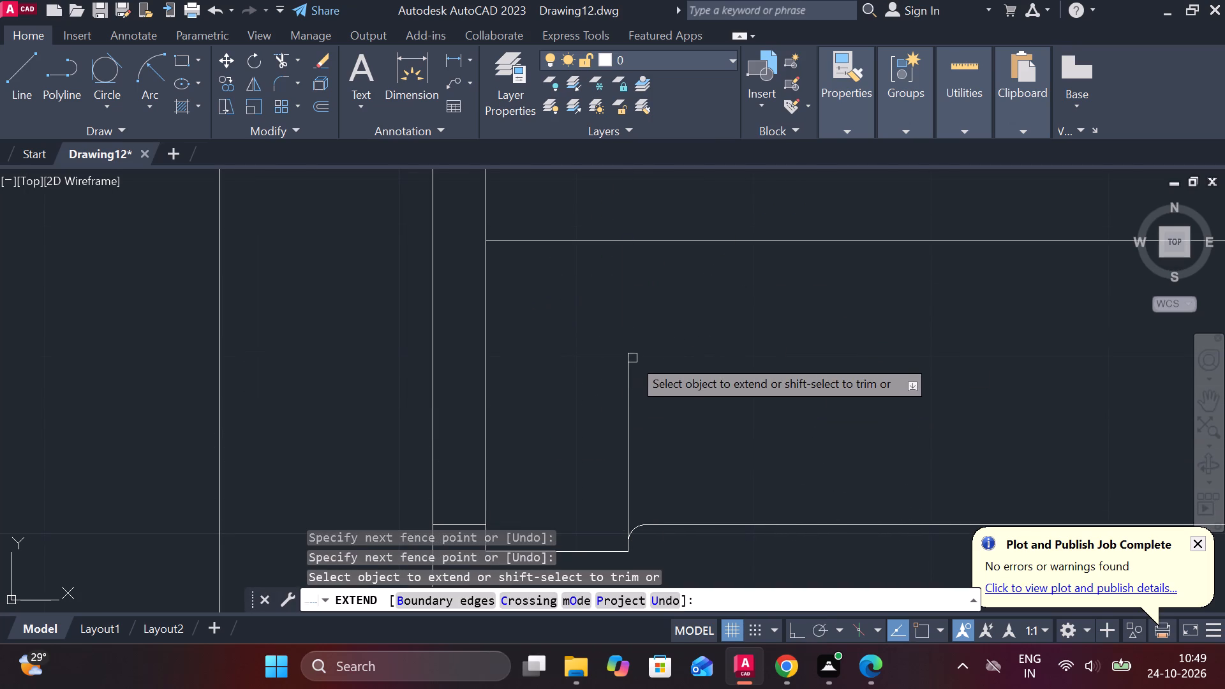
click(628, 378)
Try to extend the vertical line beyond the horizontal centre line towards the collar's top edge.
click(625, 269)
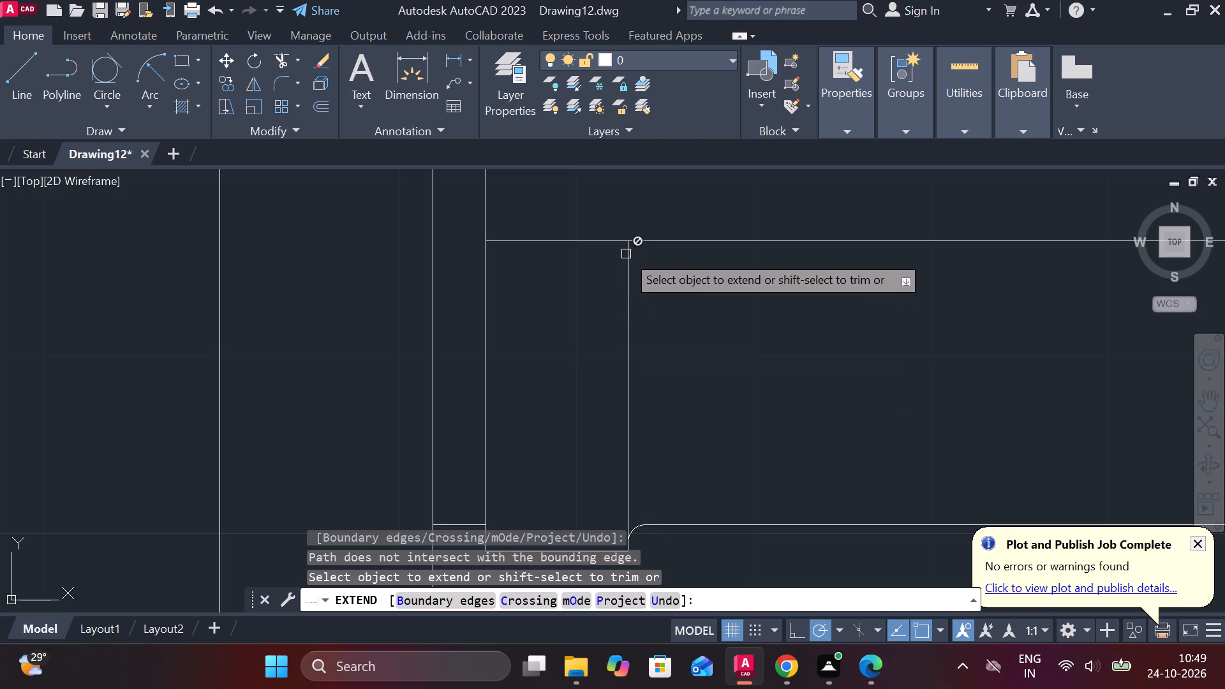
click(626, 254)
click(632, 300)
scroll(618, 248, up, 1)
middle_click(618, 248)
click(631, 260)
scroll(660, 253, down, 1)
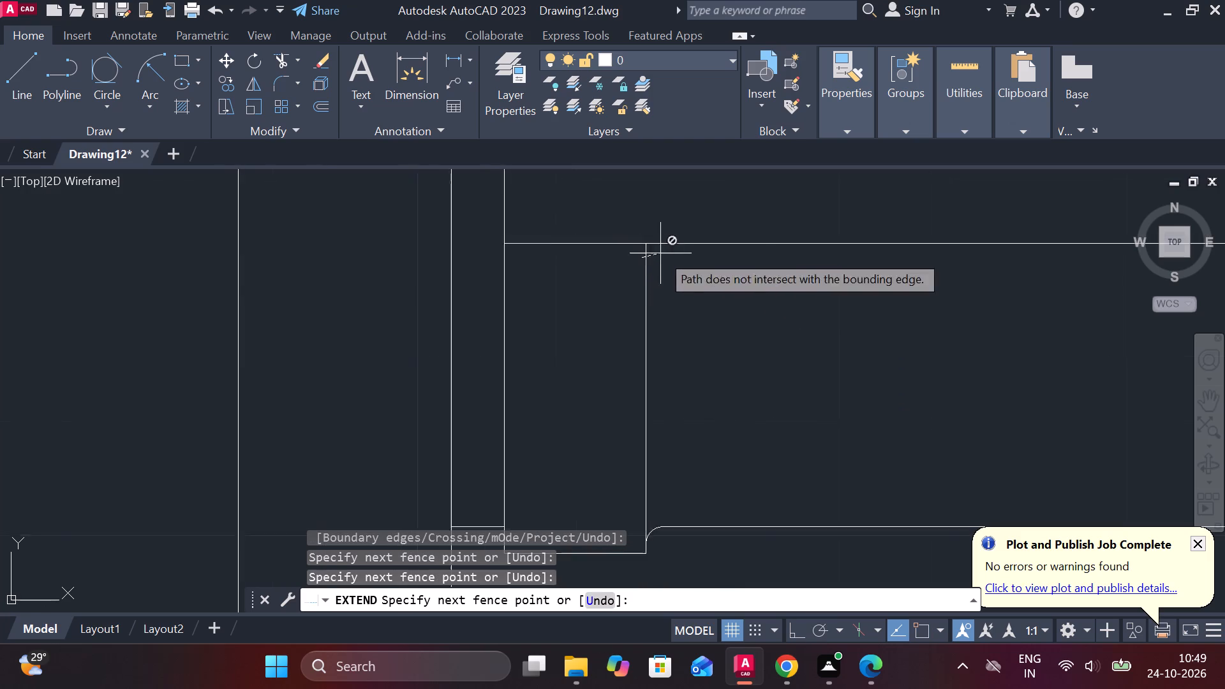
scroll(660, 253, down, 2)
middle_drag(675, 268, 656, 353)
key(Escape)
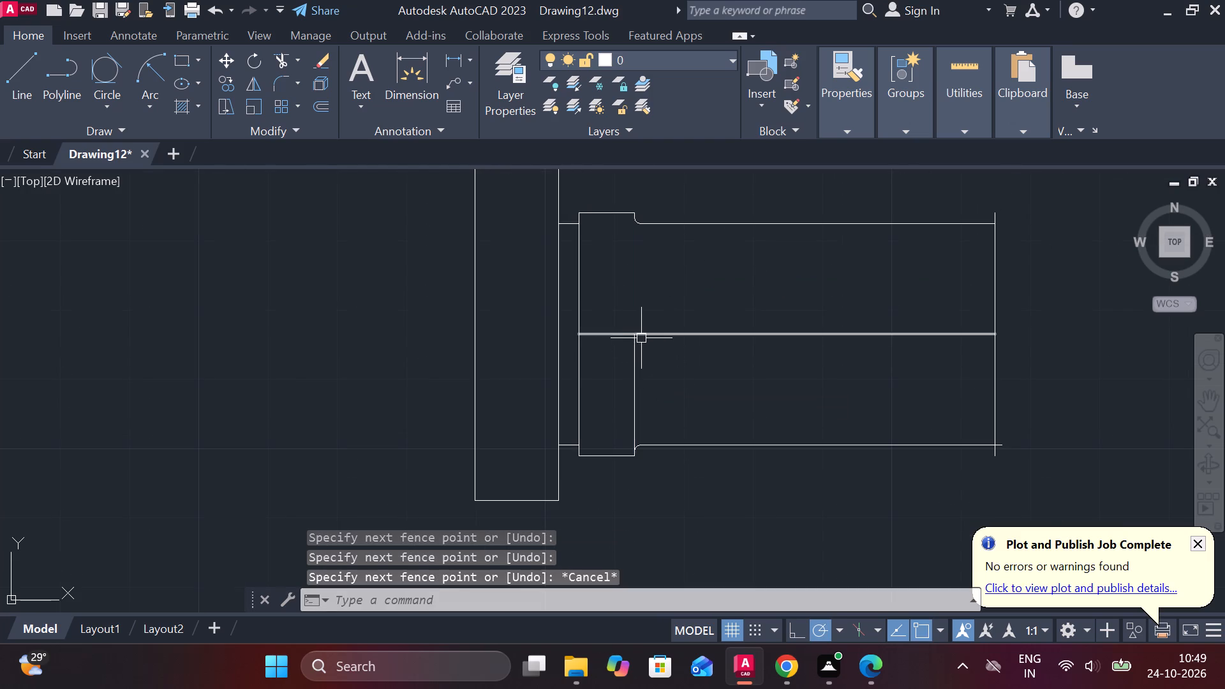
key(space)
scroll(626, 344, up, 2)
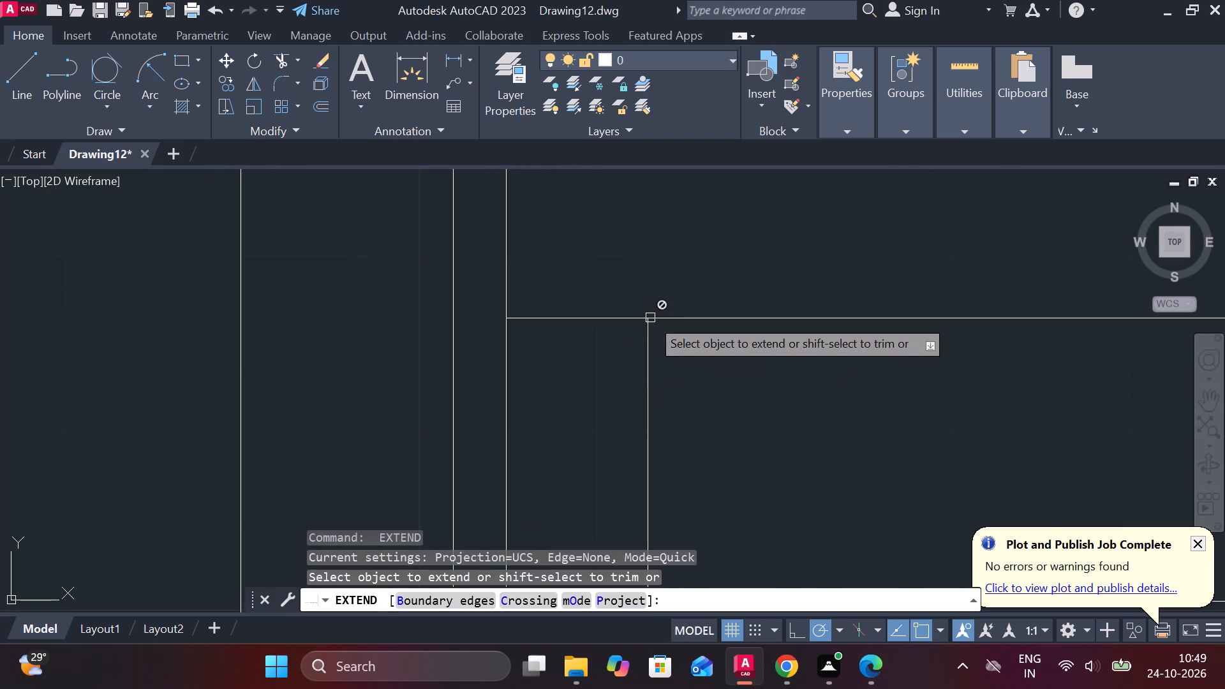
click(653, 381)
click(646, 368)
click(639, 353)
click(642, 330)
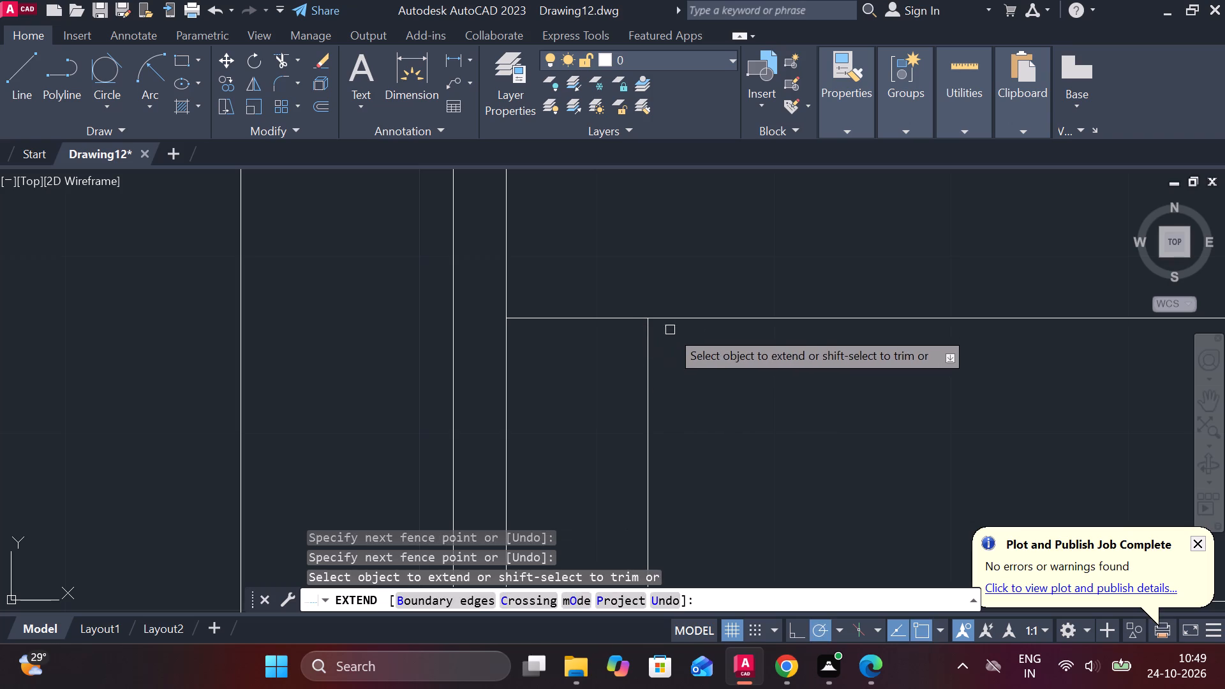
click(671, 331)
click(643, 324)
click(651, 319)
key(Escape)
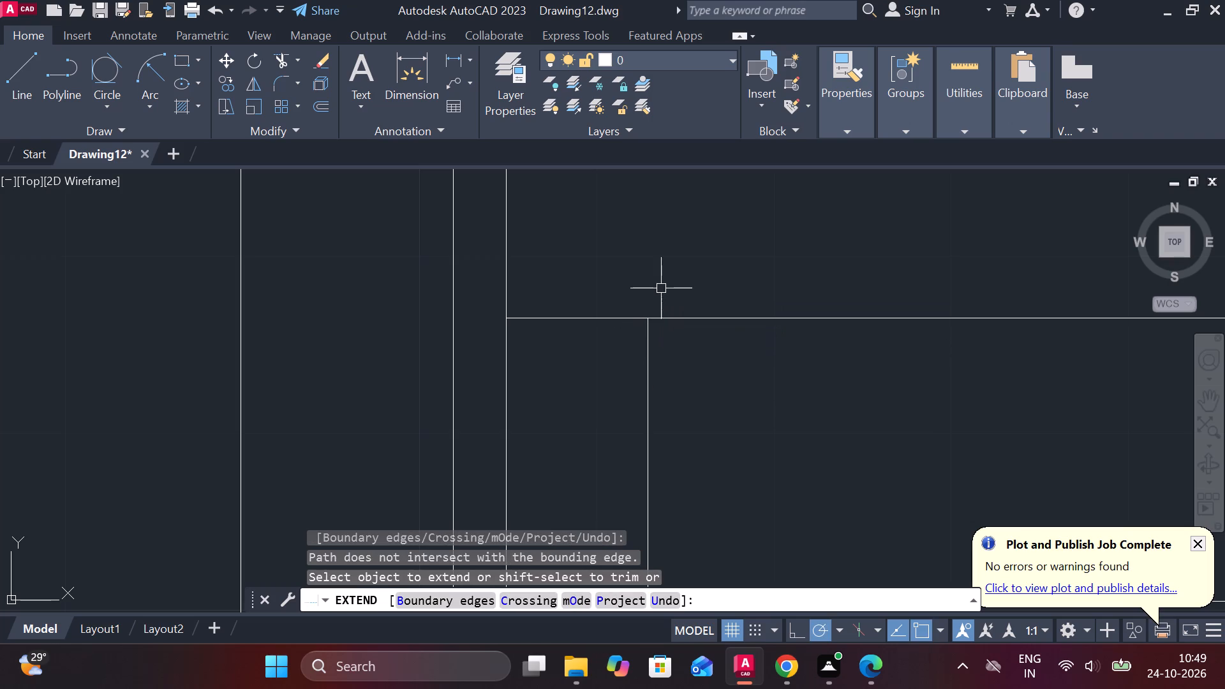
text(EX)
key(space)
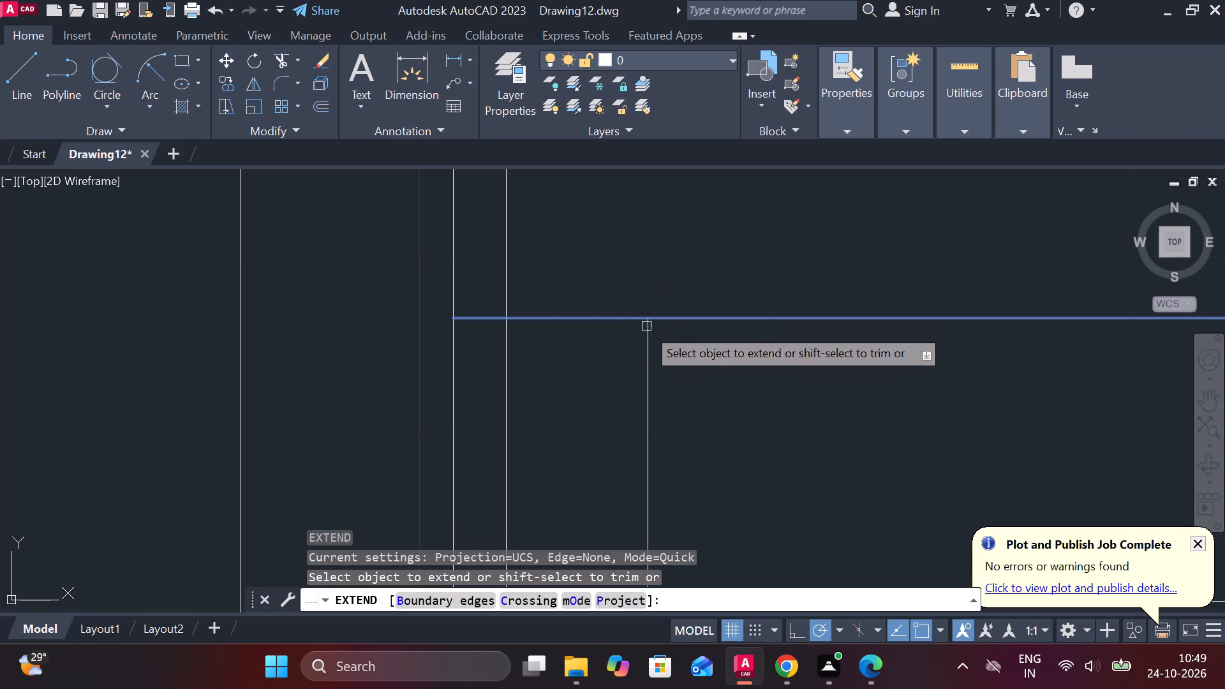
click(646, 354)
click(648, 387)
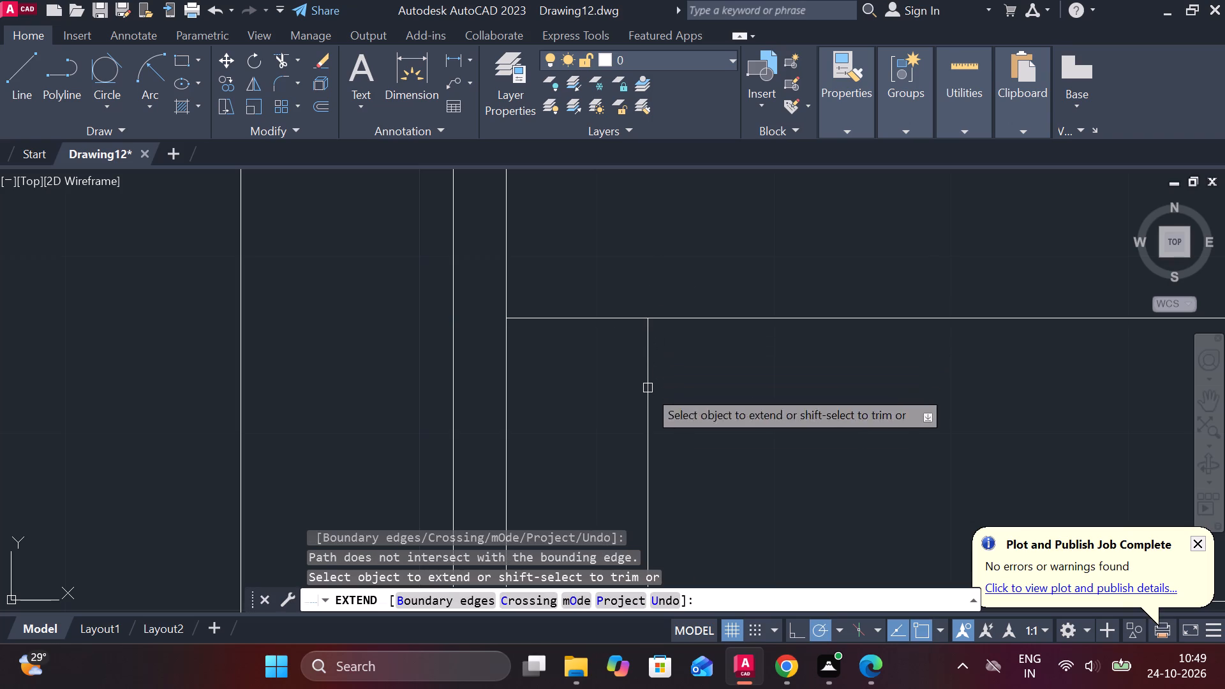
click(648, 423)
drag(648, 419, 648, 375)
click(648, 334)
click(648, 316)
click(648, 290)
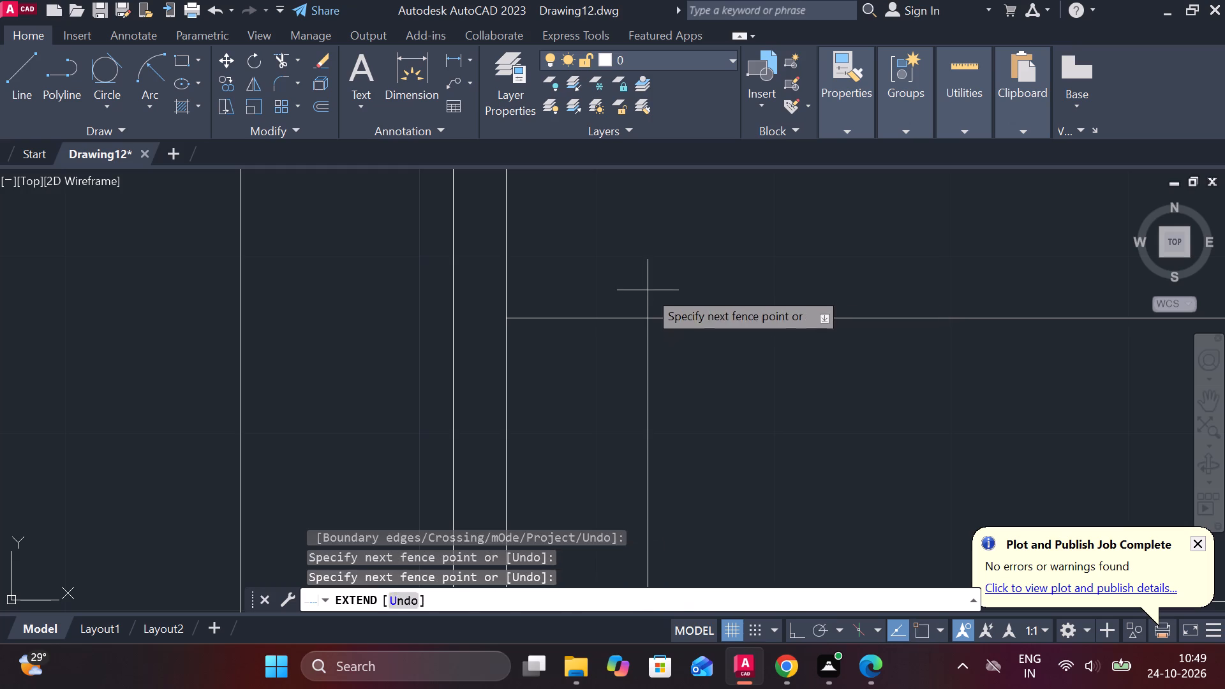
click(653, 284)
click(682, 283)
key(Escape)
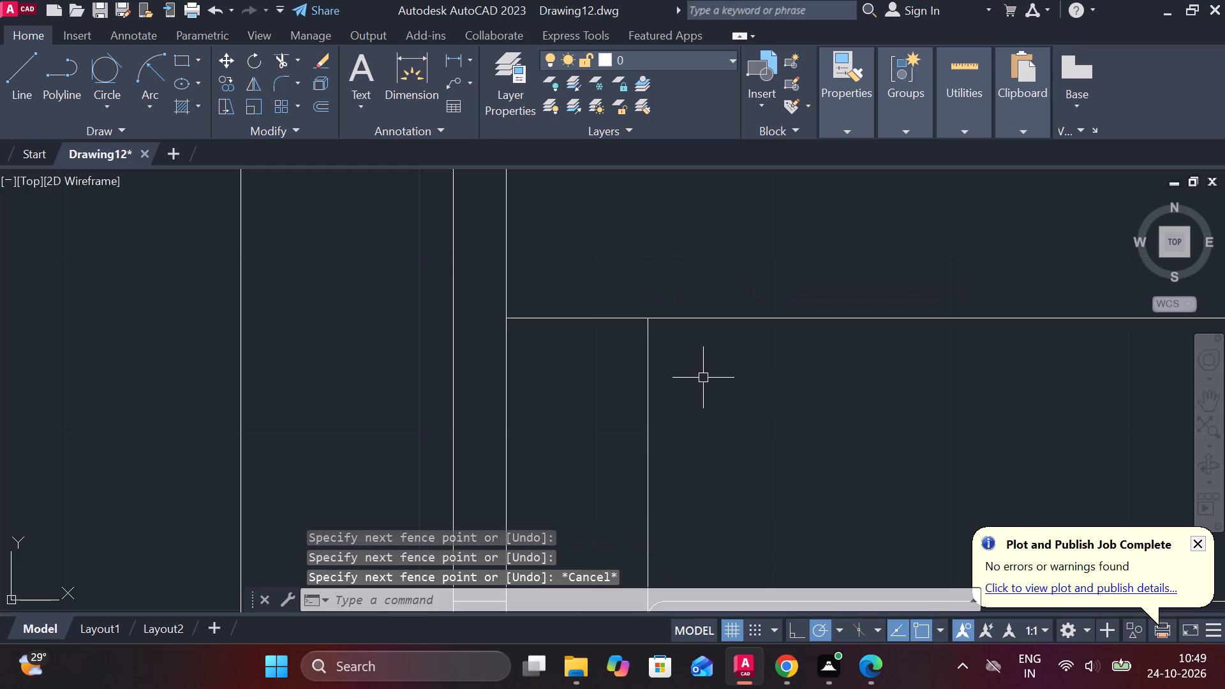
Draw a vertical line about 21.5 long from the extended line's end at the centre line up past the collar's top edge.
key(l)
key(Return)
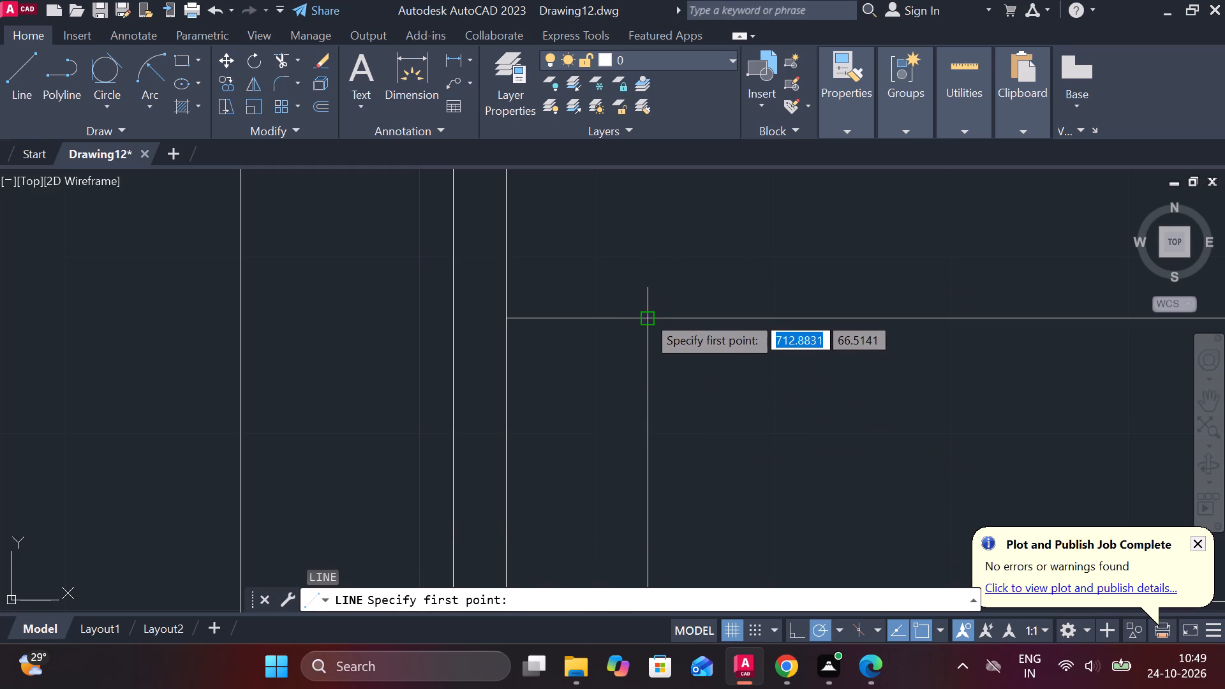
click(646, 315)
scroll(647, 295, down, 3)
middle_drag(647, 295, 648, 366)
scroll(650, 281, up, 3)
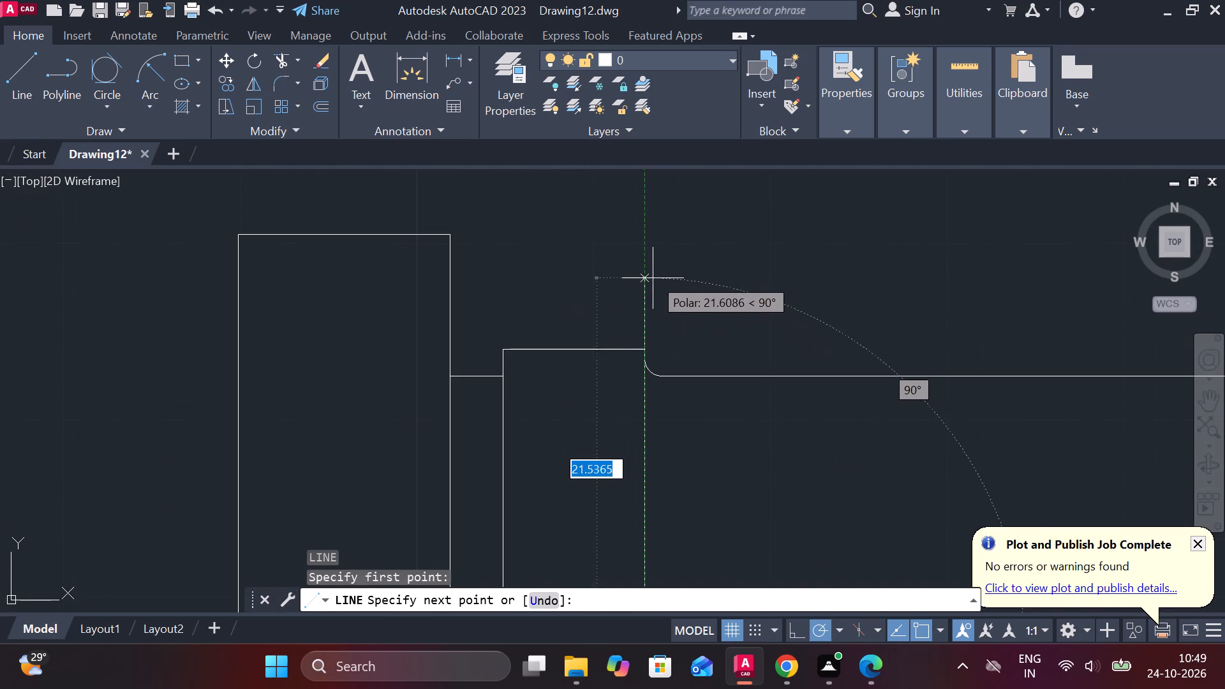
click(653, 281)
key(Escape)
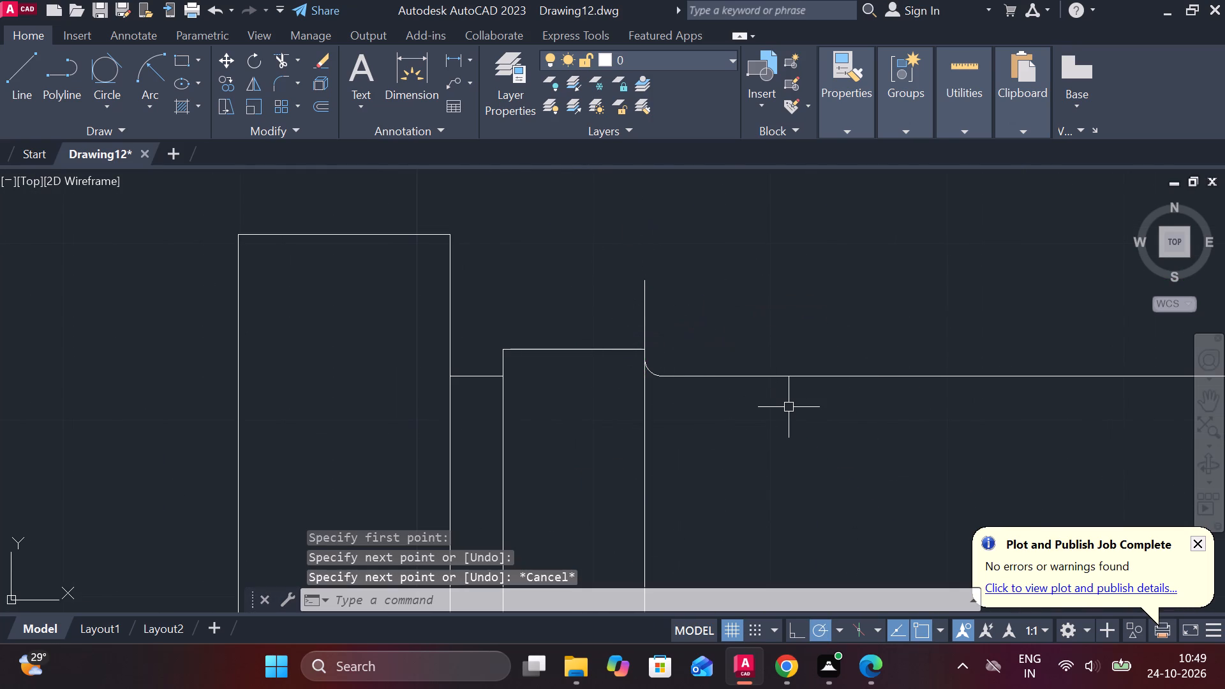
Trim the part of the new vertical line that sticks out above the collar's top edge.
text(TR)
key(space)
click(646, 335)
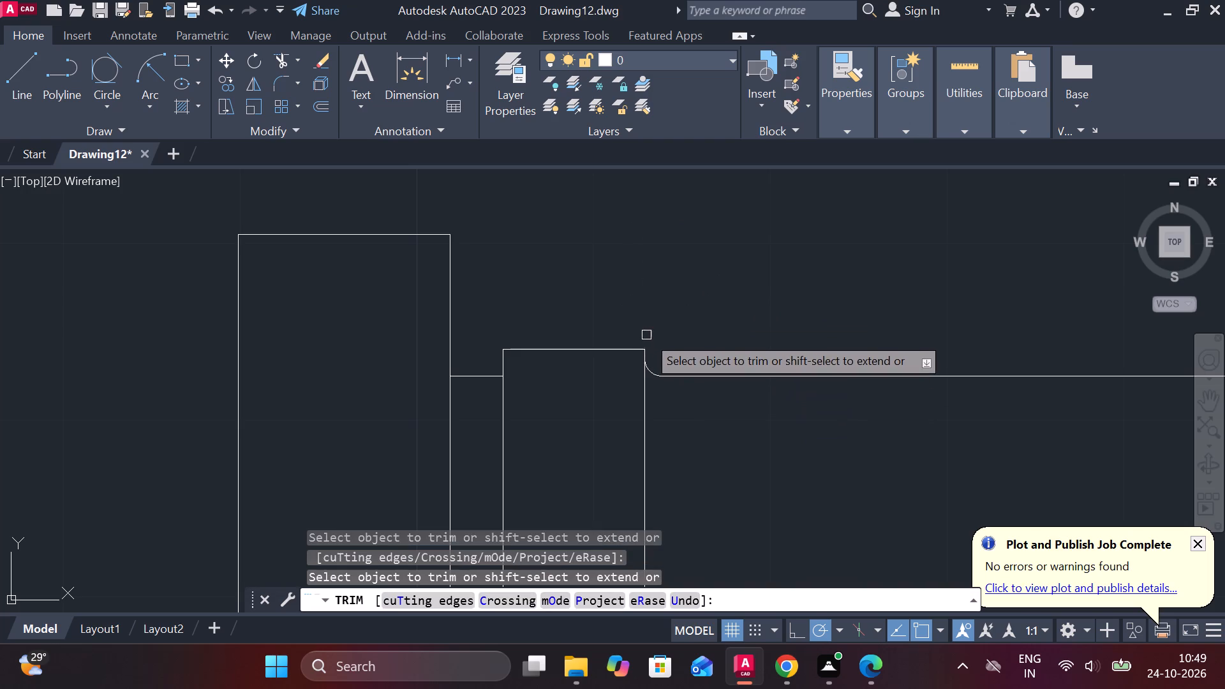
scroll(684, 434, down, 2)
middle_drag(696, 462, 629, 386)
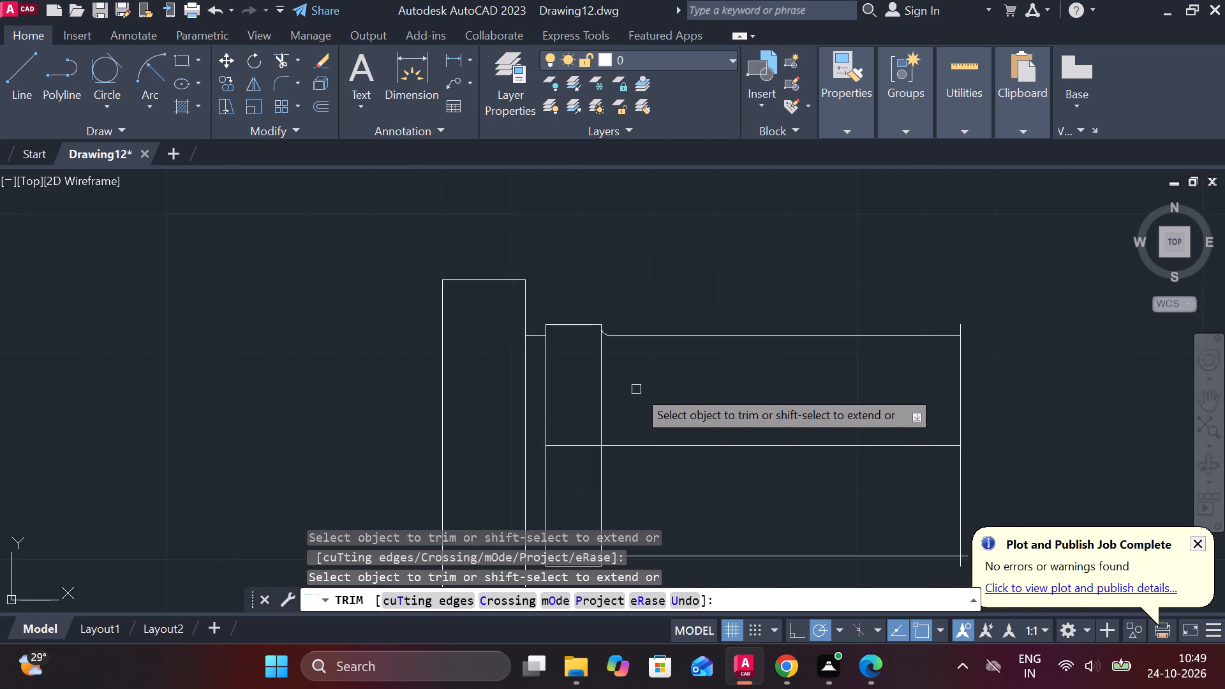
key(Escape)
Join the upper and lower vertical segments at the collar's outer edge into one line.
click(599, 389)
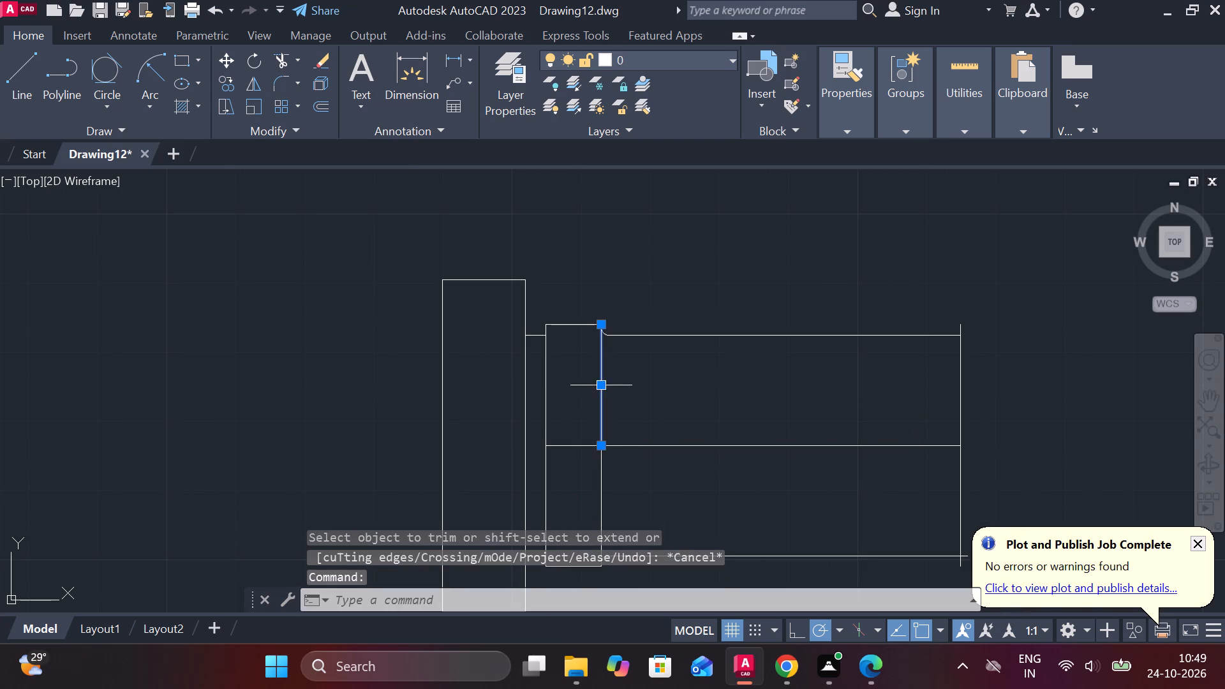
click(599, 498)
key(j)
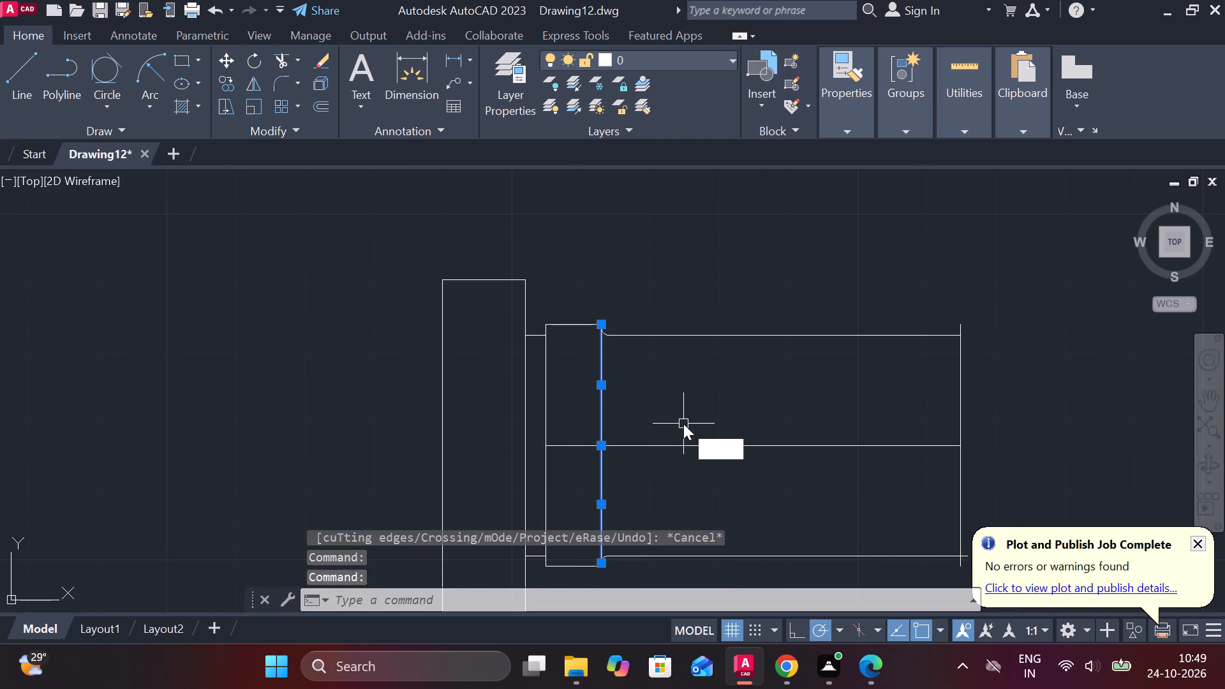
key(Return)
Change the joined vertical line at the collar's outer edge to the DASHED linetype.
click(600, 396)
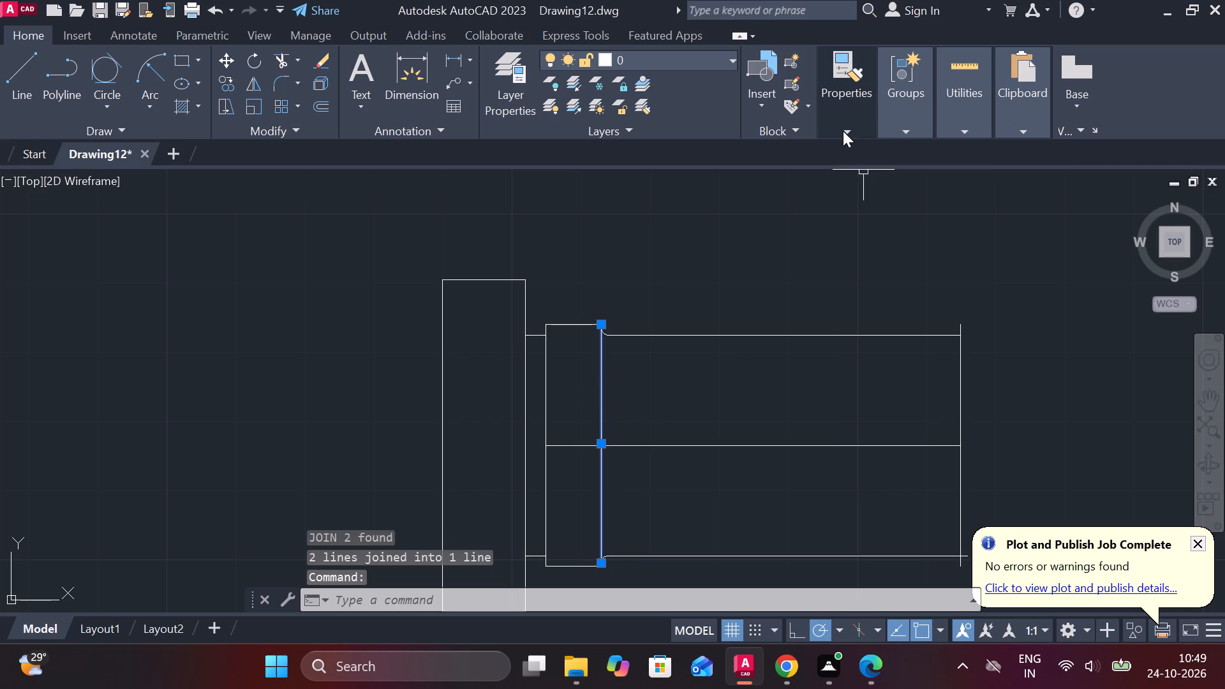
click(843, 130)
click(1000, 198)
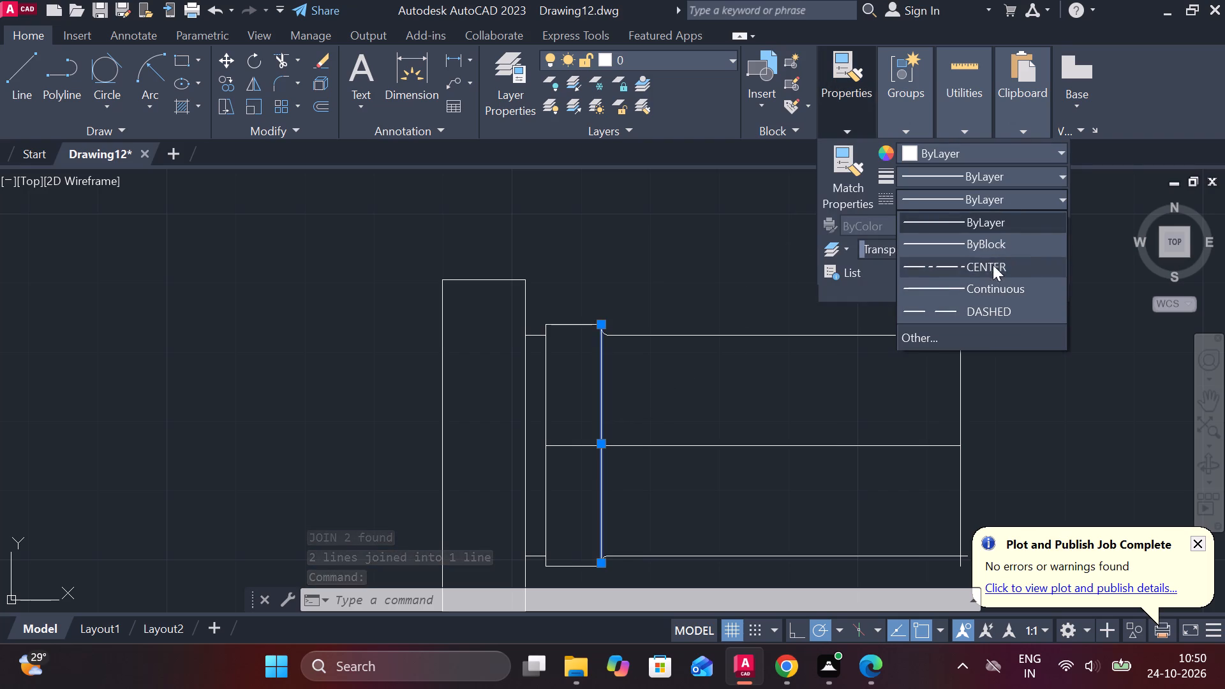
click(942, 308)
key(Escape)
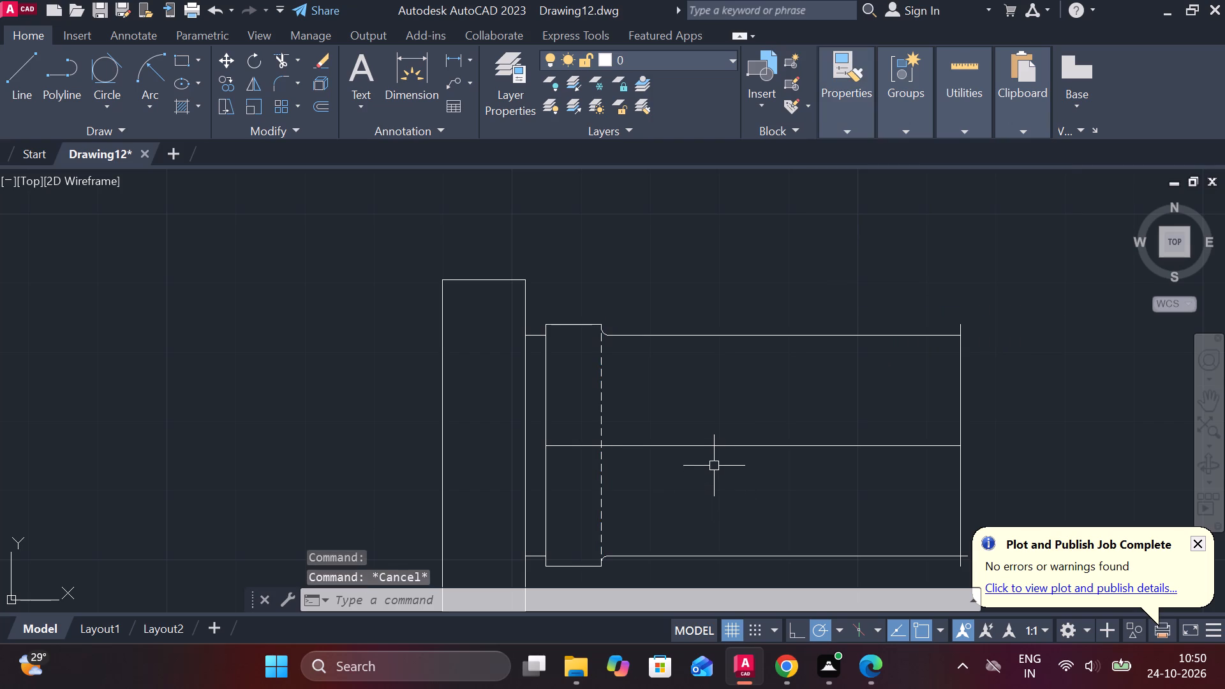
Draw the tapered end's upper half from the shaft-end centre: 23 along the axis, 13 up, and sloping back to the end line's top.
middle_drag(722, 456, 632, 367)
middle_drag(833, 348, 796, 369)
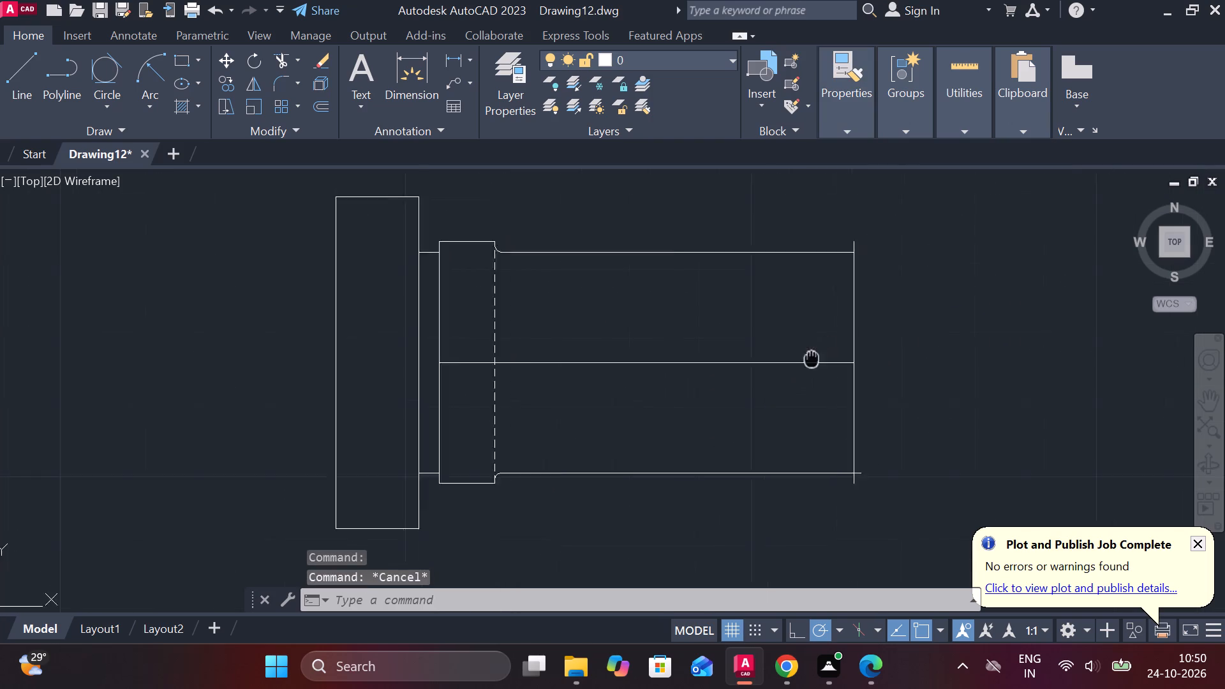
middle_drag(796, 369, 745, 397)
scroll(794, 333, up, 1)
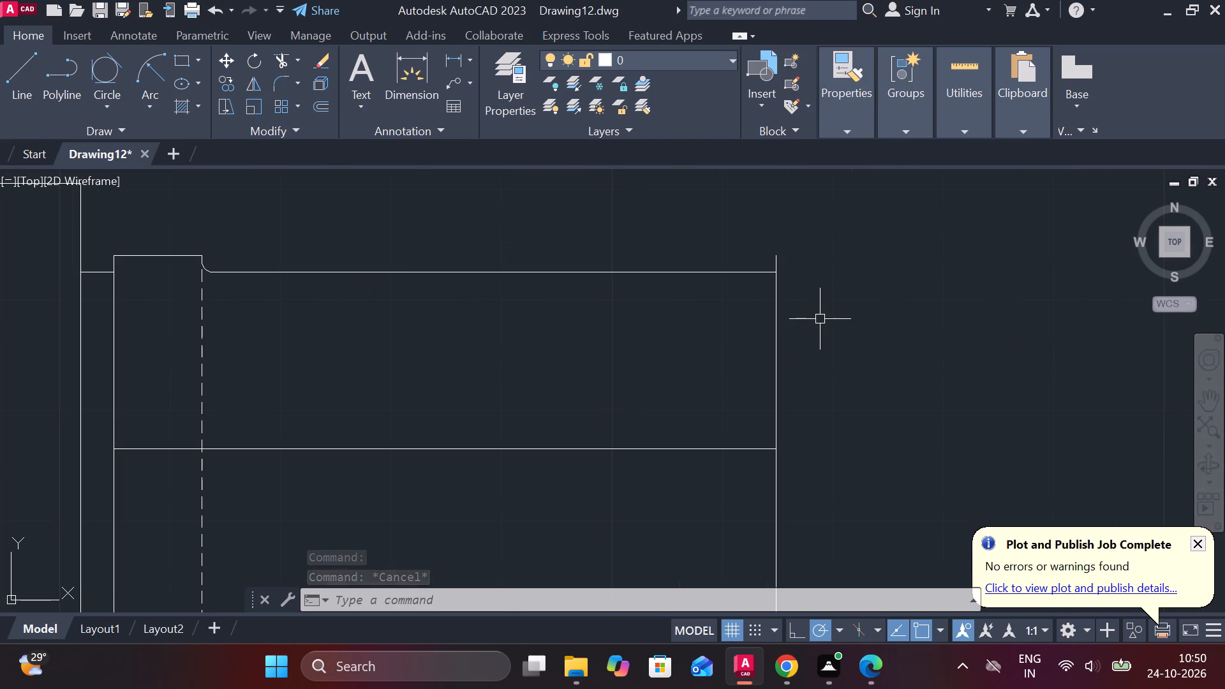
middle_drag(881, 380, 817, 344)
key(l)
key(Return)
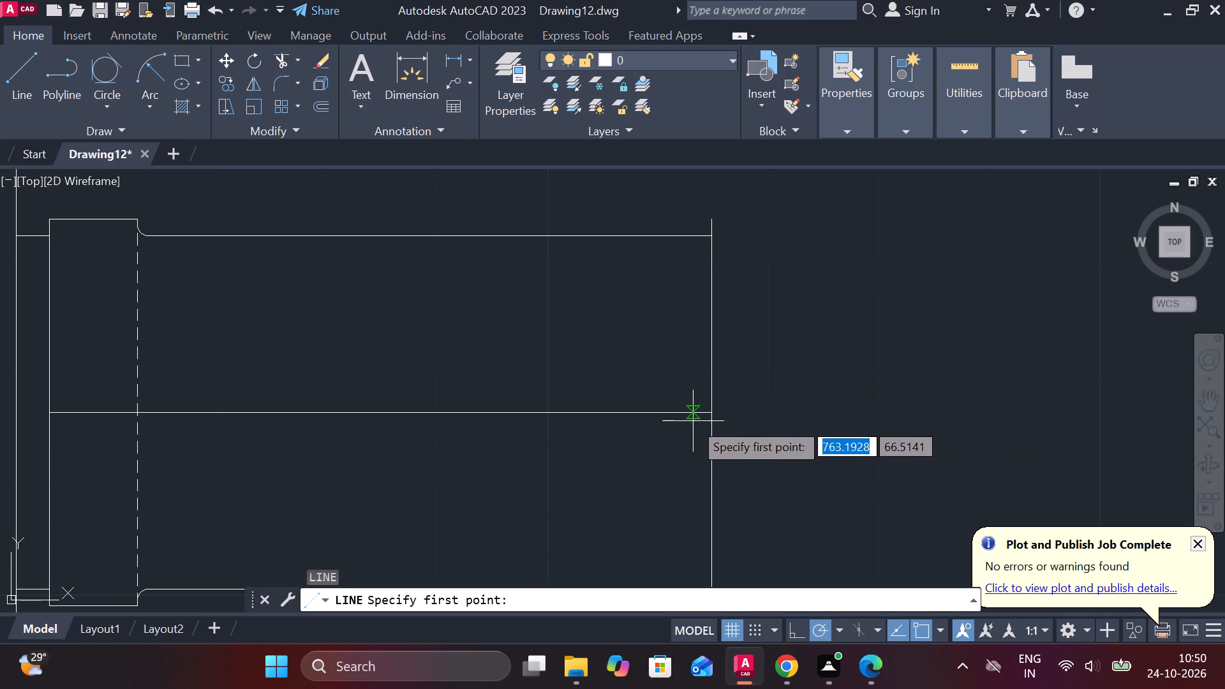
click(717, 413)
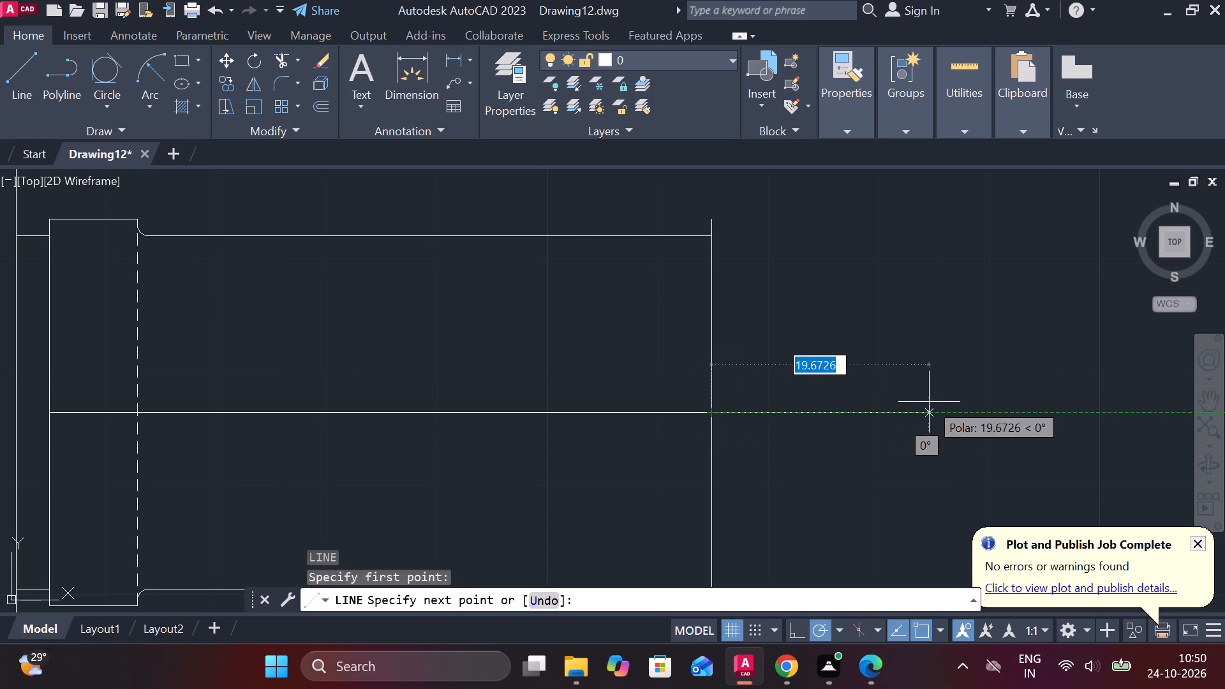
text(23)
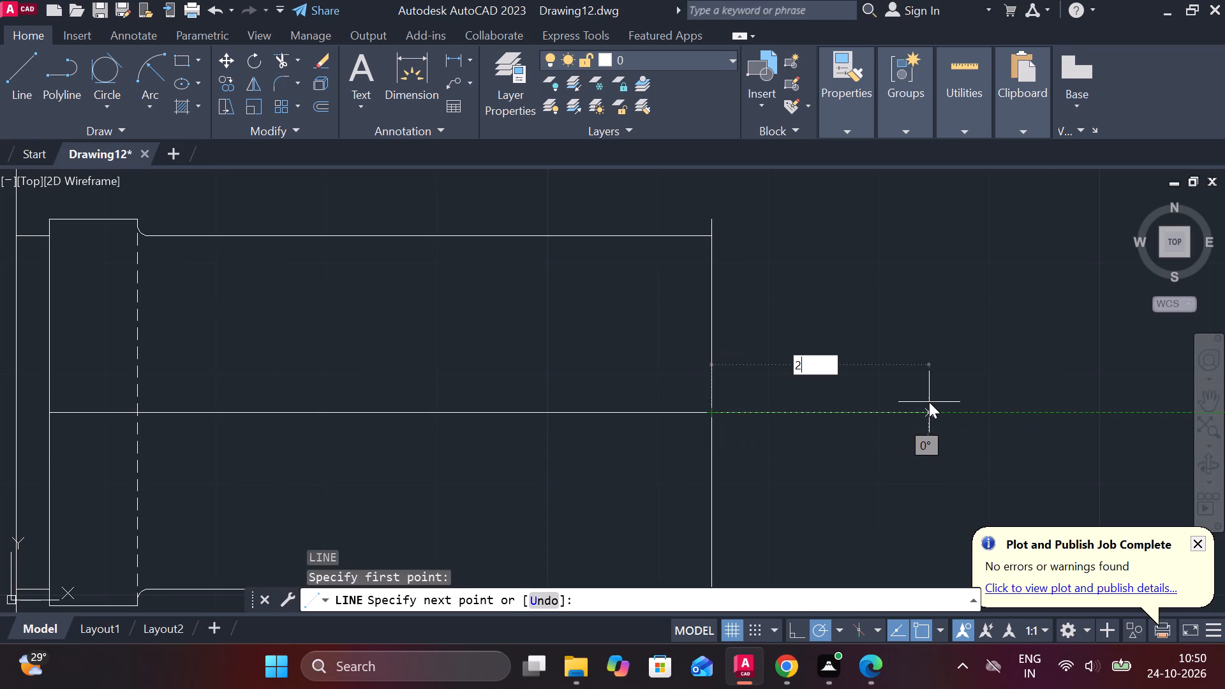
key(Return)
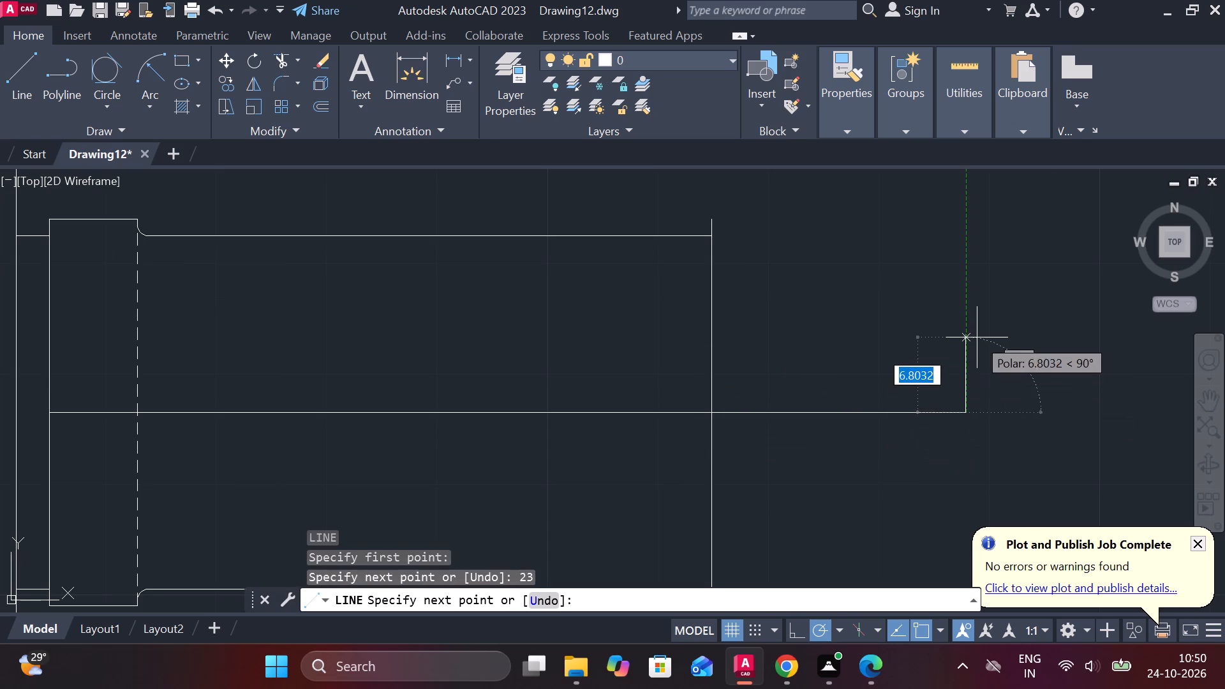
text(13)
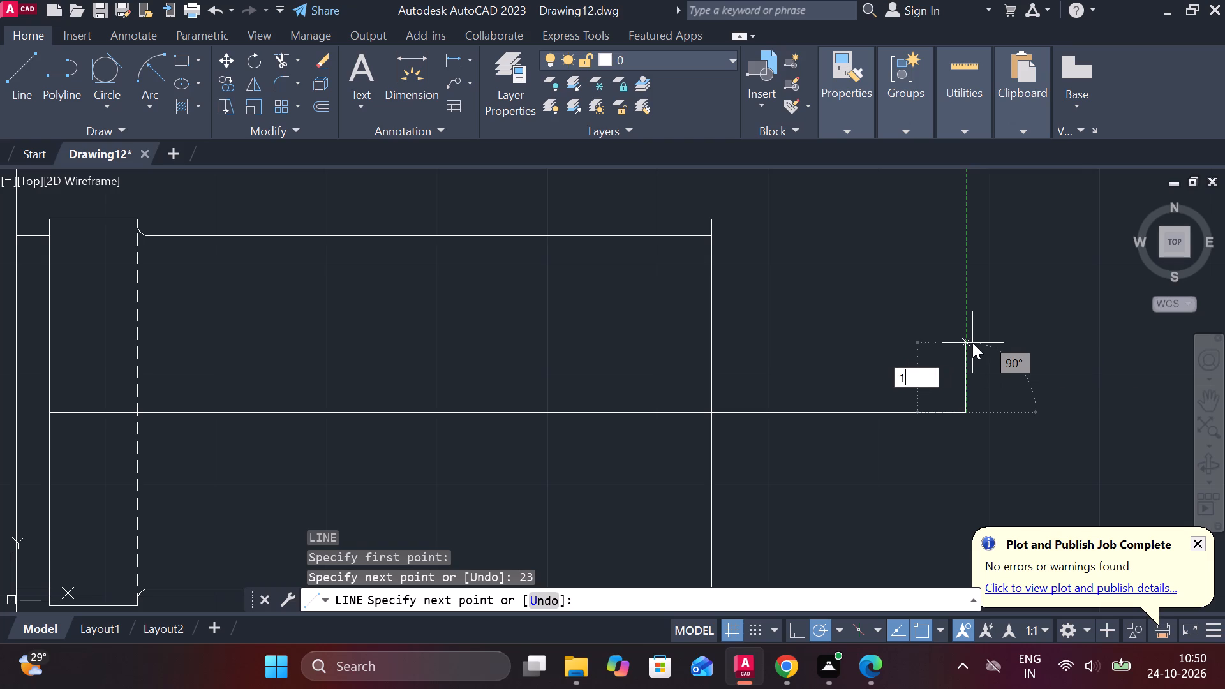
key(space)
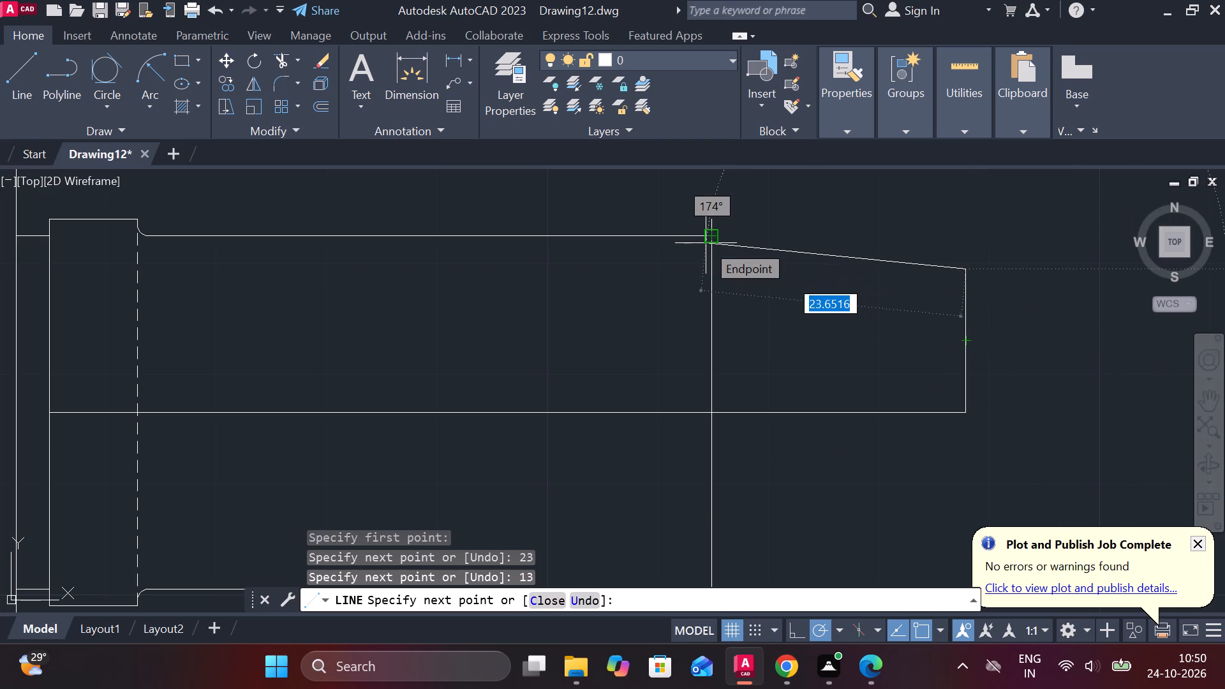
scroll(706, 243, up, 3)
middle_drag(744, 216, 727, 297)
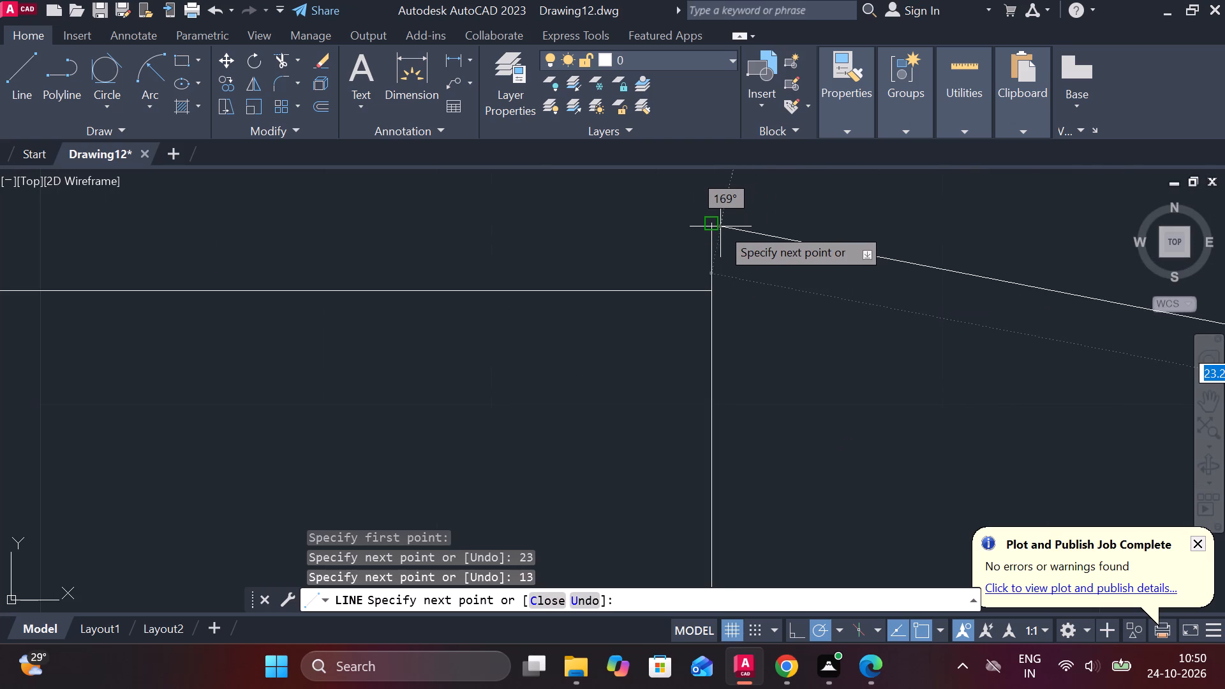
click(711, 221)
scroll(808, 244, down, 3)
middle_drag(873, 333, 797, 319)
key(Escape)
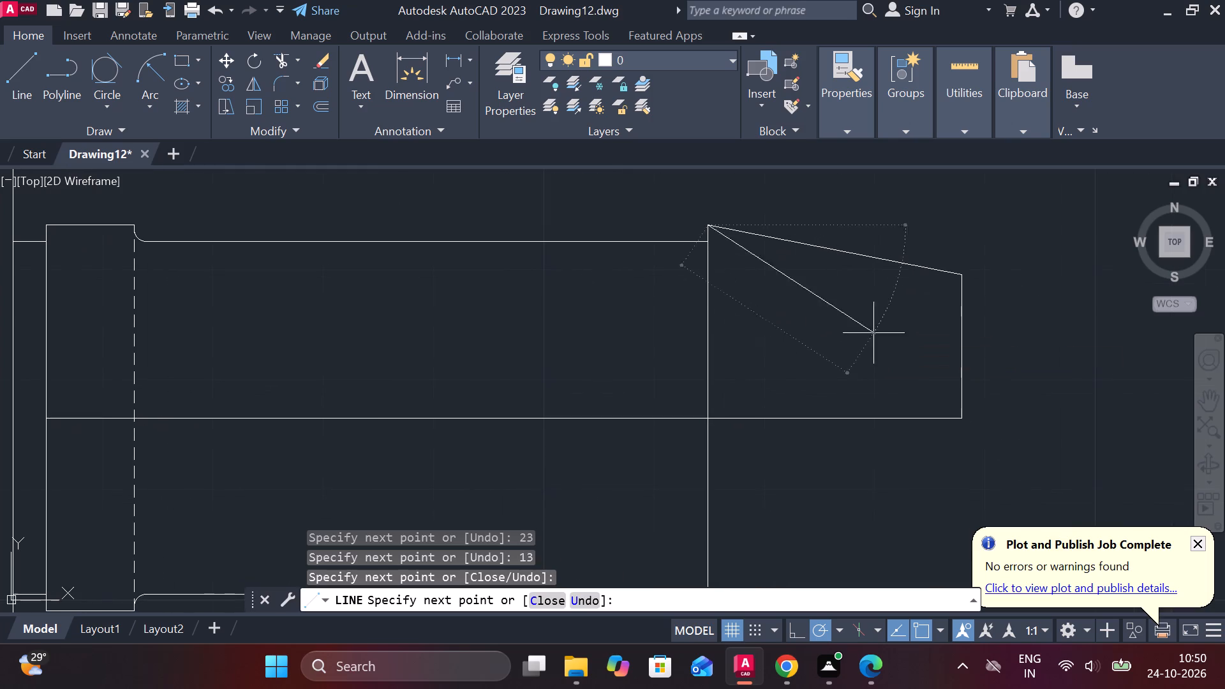
Mirror the sloping line and the short end line about the centre line, keeping the originals.
click(849, 253)
click(963, 318)
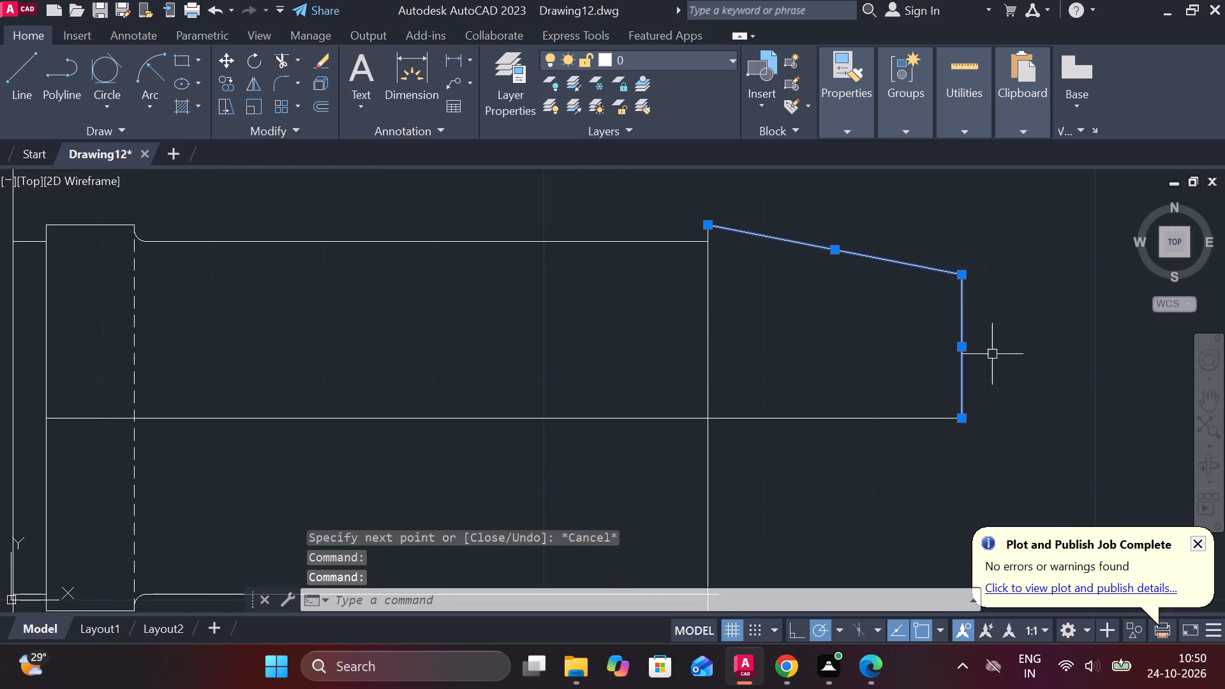
text(MI)
key(Return)
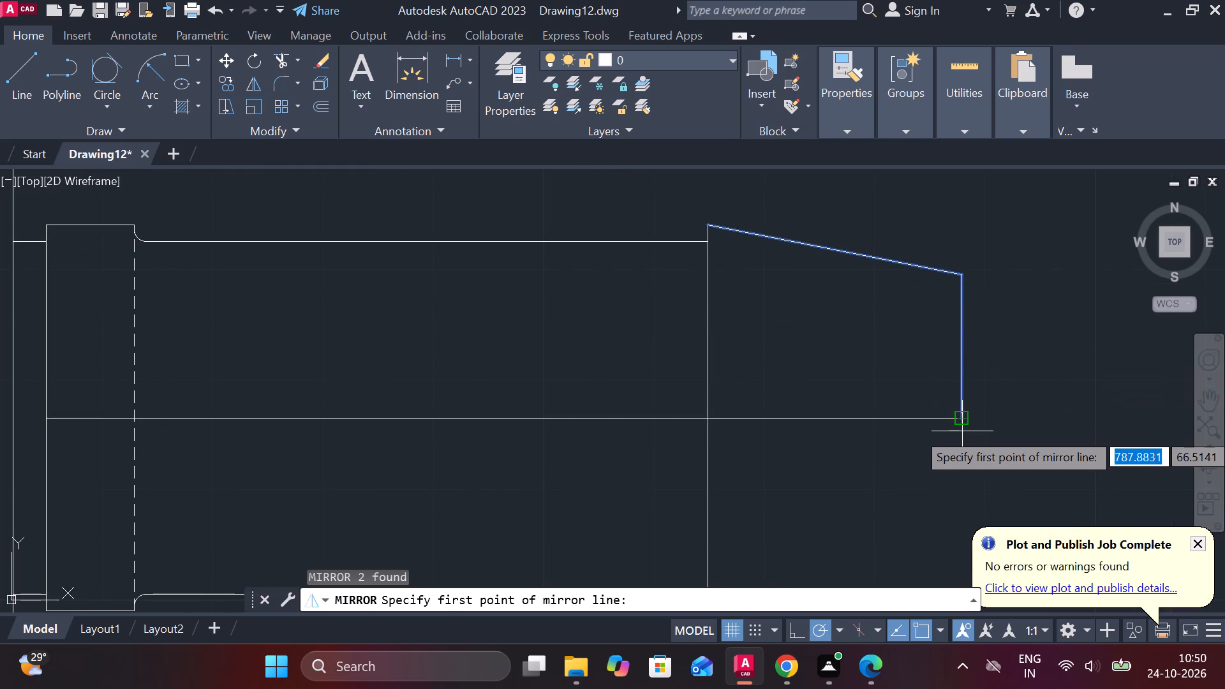
click(961, 415)
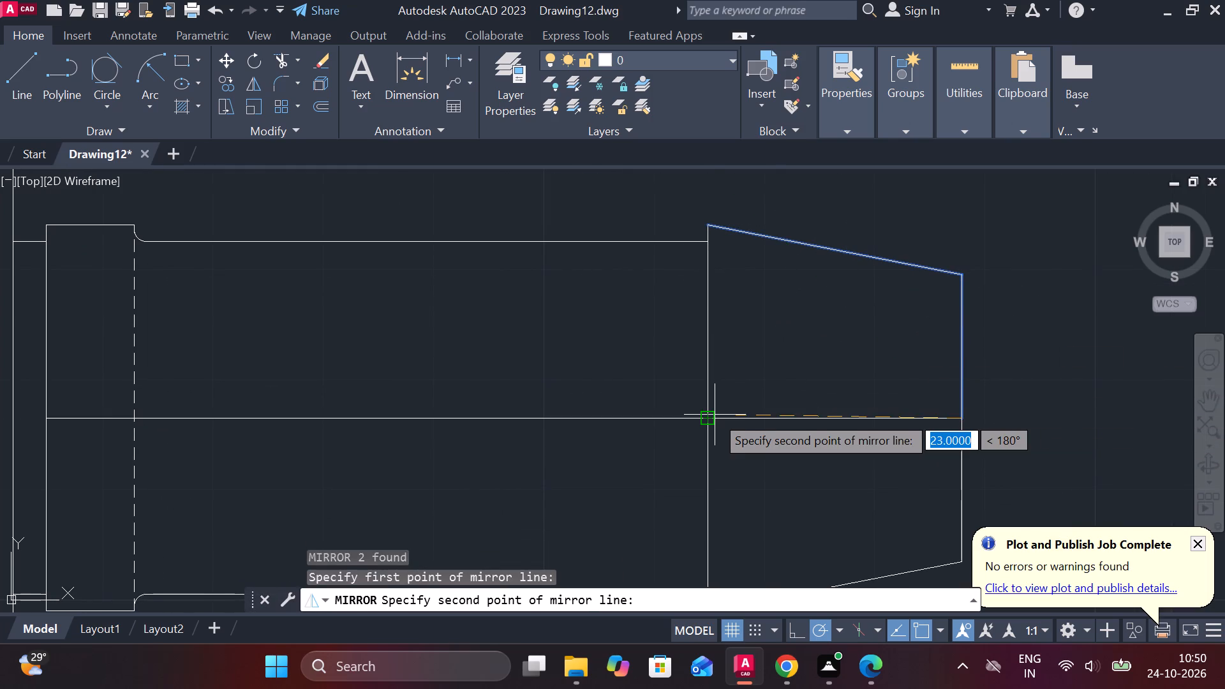
click(708, 419)
drag(749, 493, 708, 419)
Trim the lower shaft line's overhang and the vertical line between the two shaft edges where the taper begins.
scroll(758, 419, down, 2)
scroll(757, 468, up, 2)
middle_drag(757, 468, 748, 413)
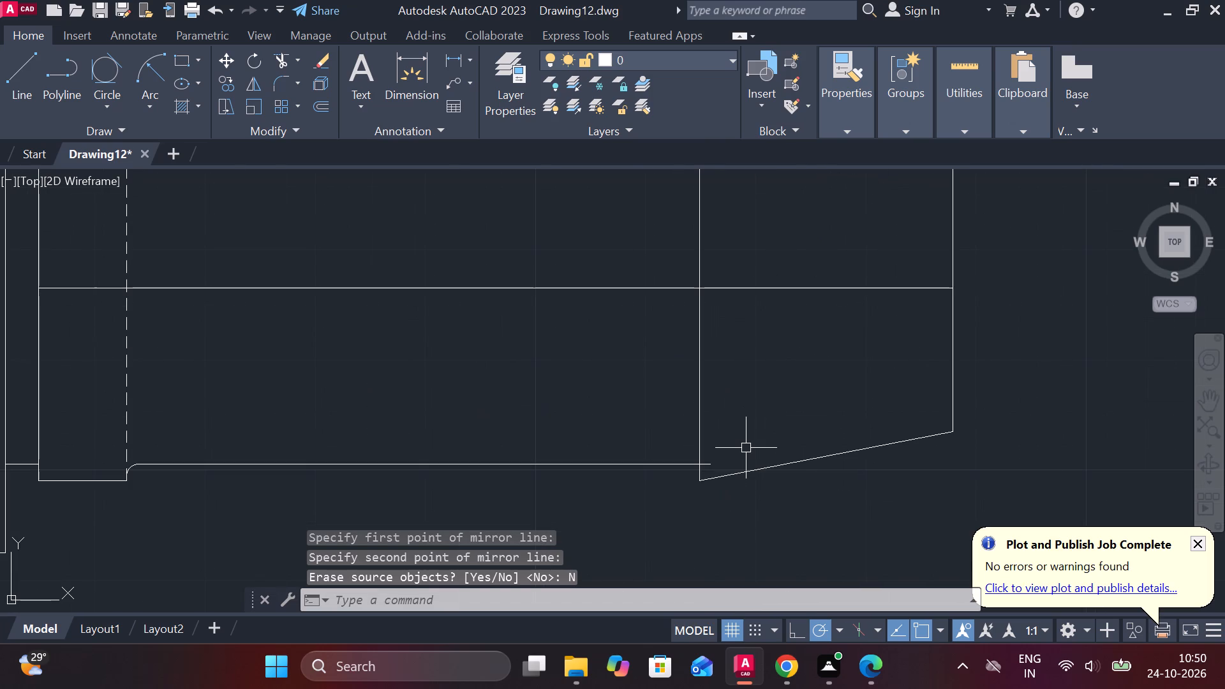
text(TR)
key(space)
click(712, 463)
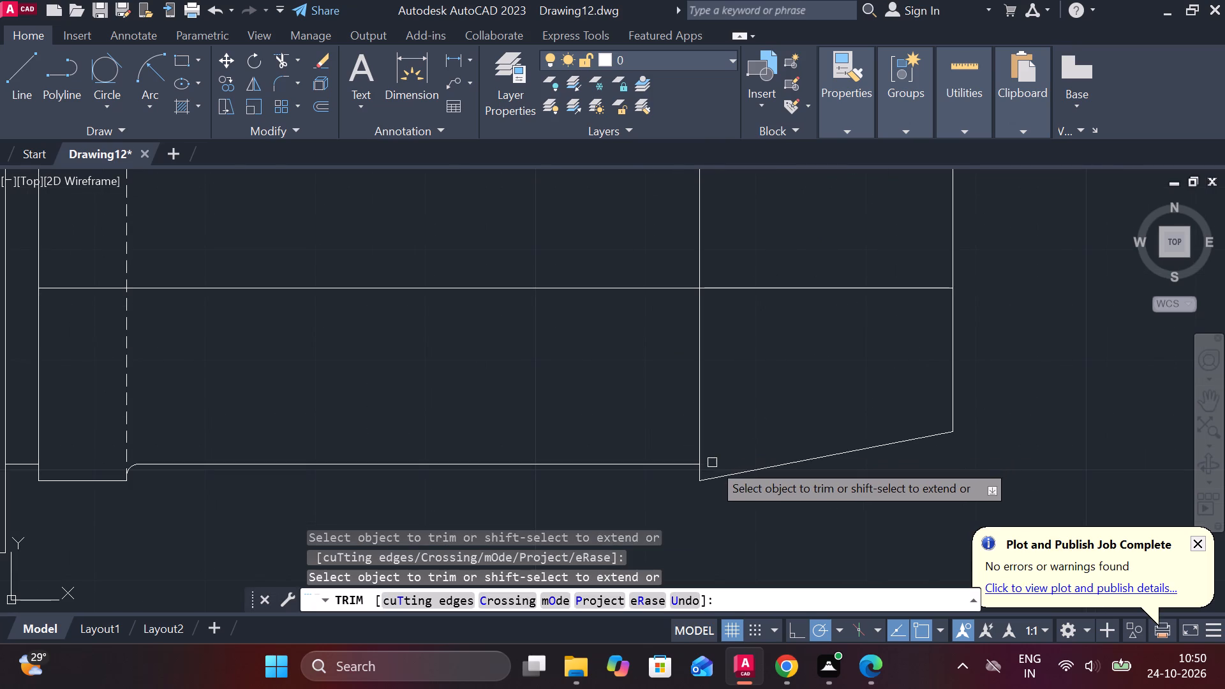
click(701, 440)
middle_drag(724, 431, 726, 505)
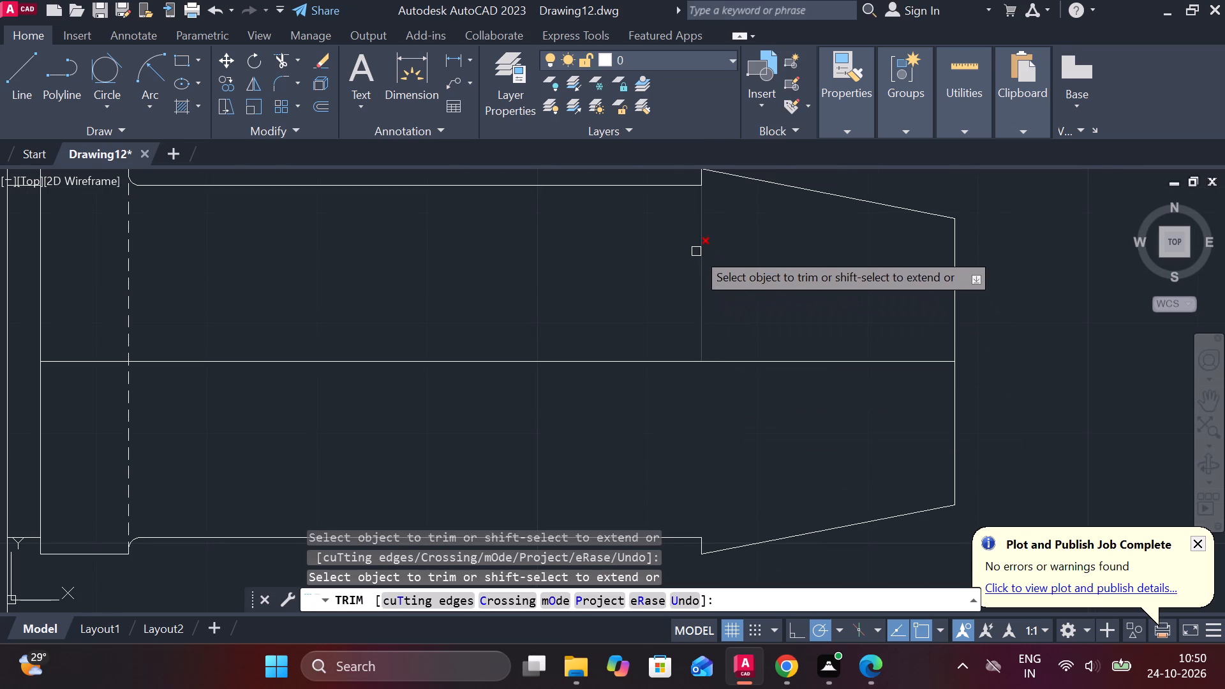
click(696, 232)
click(704, 239)
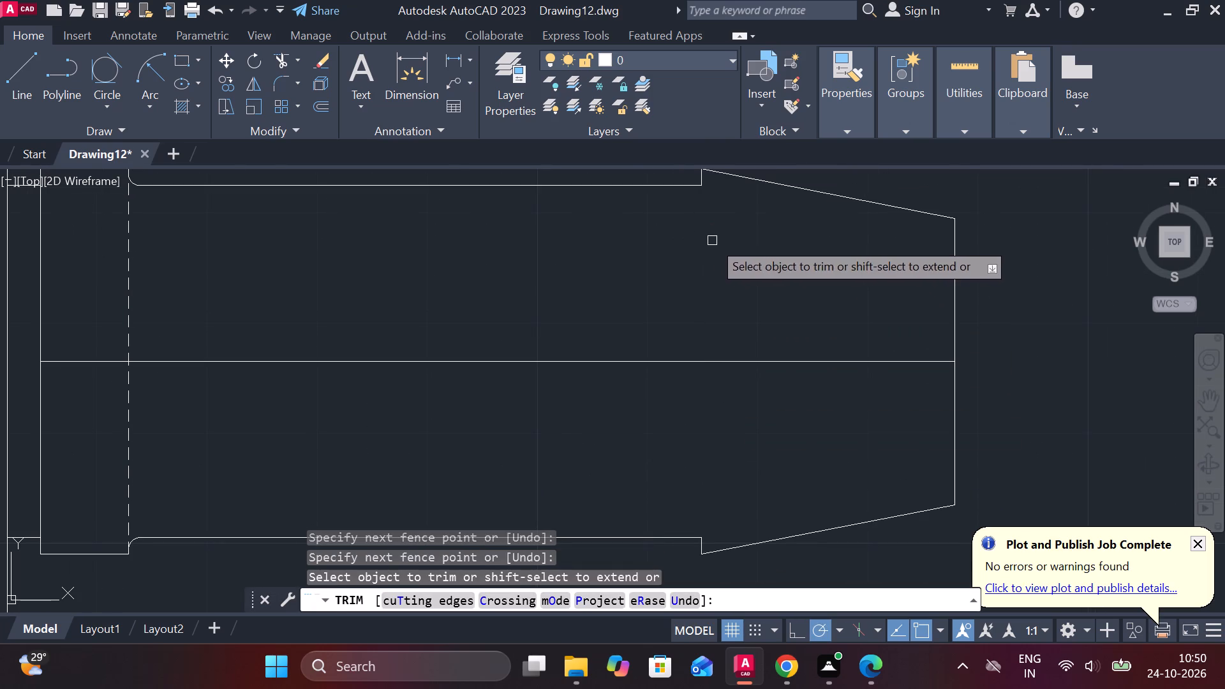
middle_drag(720, 245, 726, 337)
key(Escape)
Fillet the upper corner between the shaft edge and the taper's step with radius 1.
text(F R)
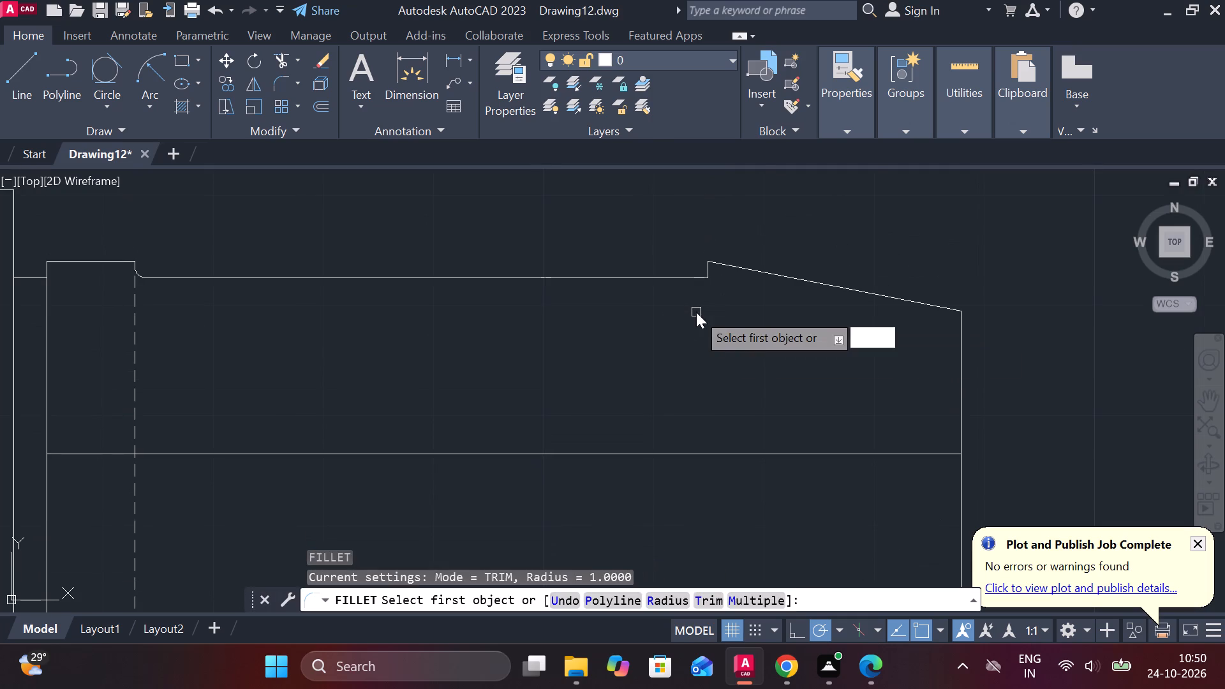
key(space)
key(space)
scroll(697, 302, up, 2)
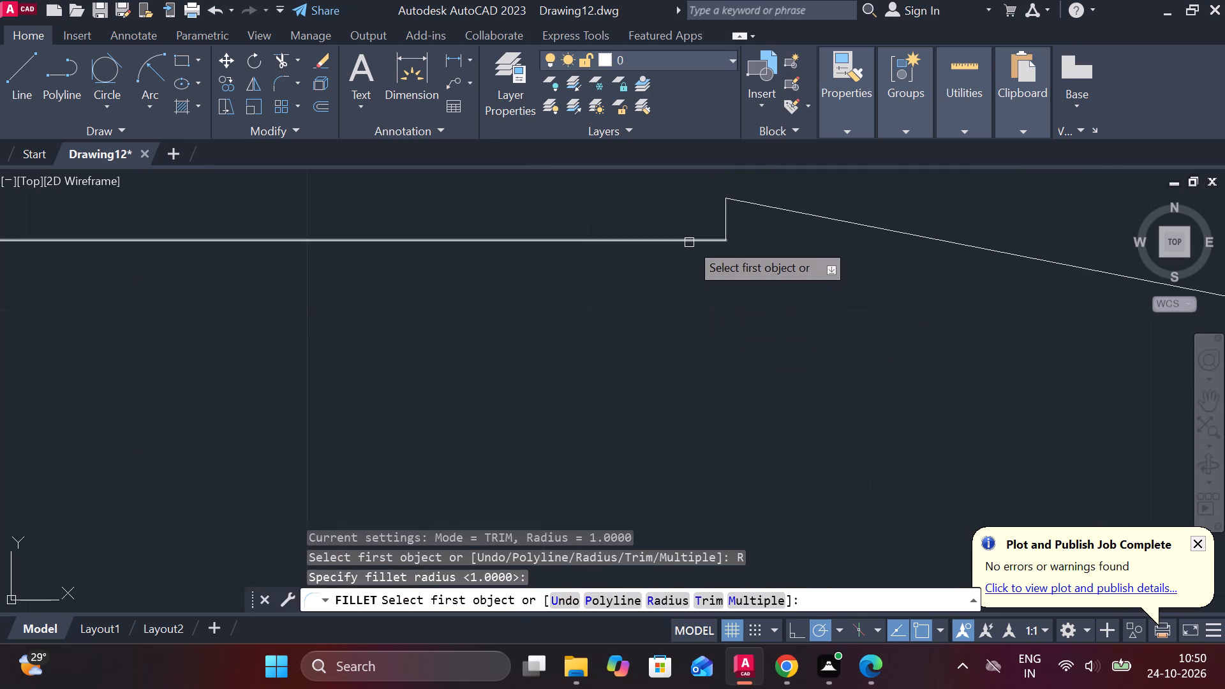
click(689, 242)
click(729, 216)
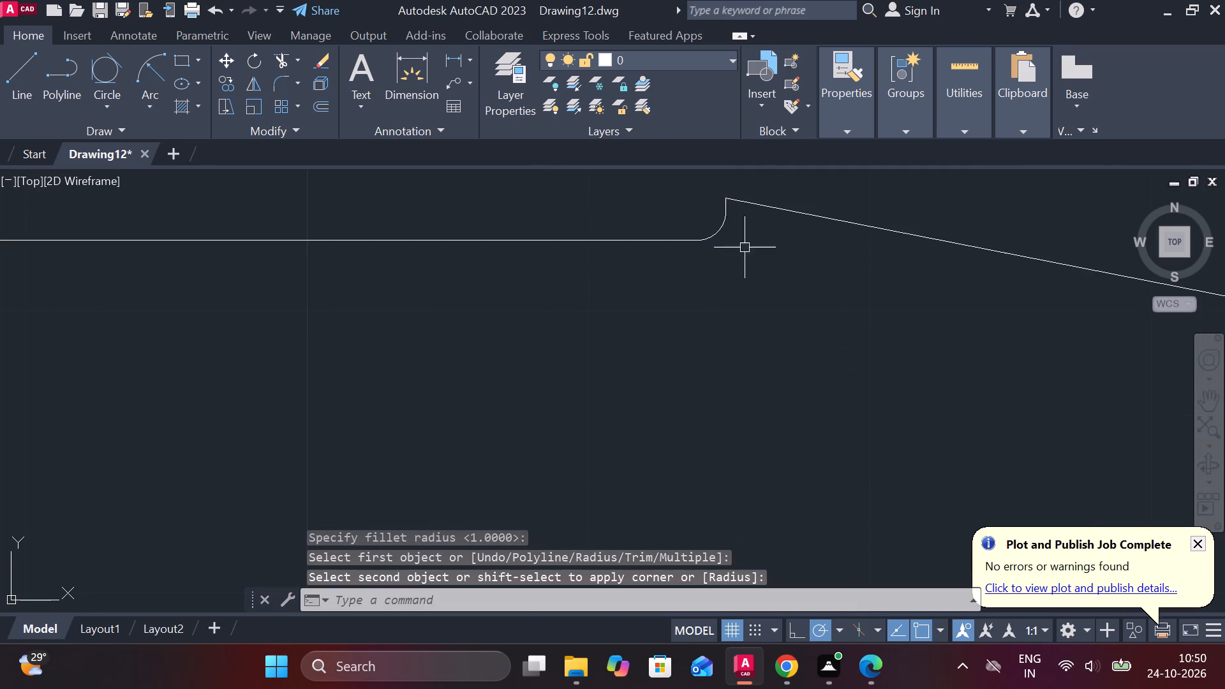
Fillet the lower corner between the shaft edge and the taper's step with the same radius of 1.
scroll(749, 270, down, 2)
middle_drag(807, 412, 761, 295)
scroll(759, 274, down, 2)
scroll(746, 407, up, 2)
key(space)
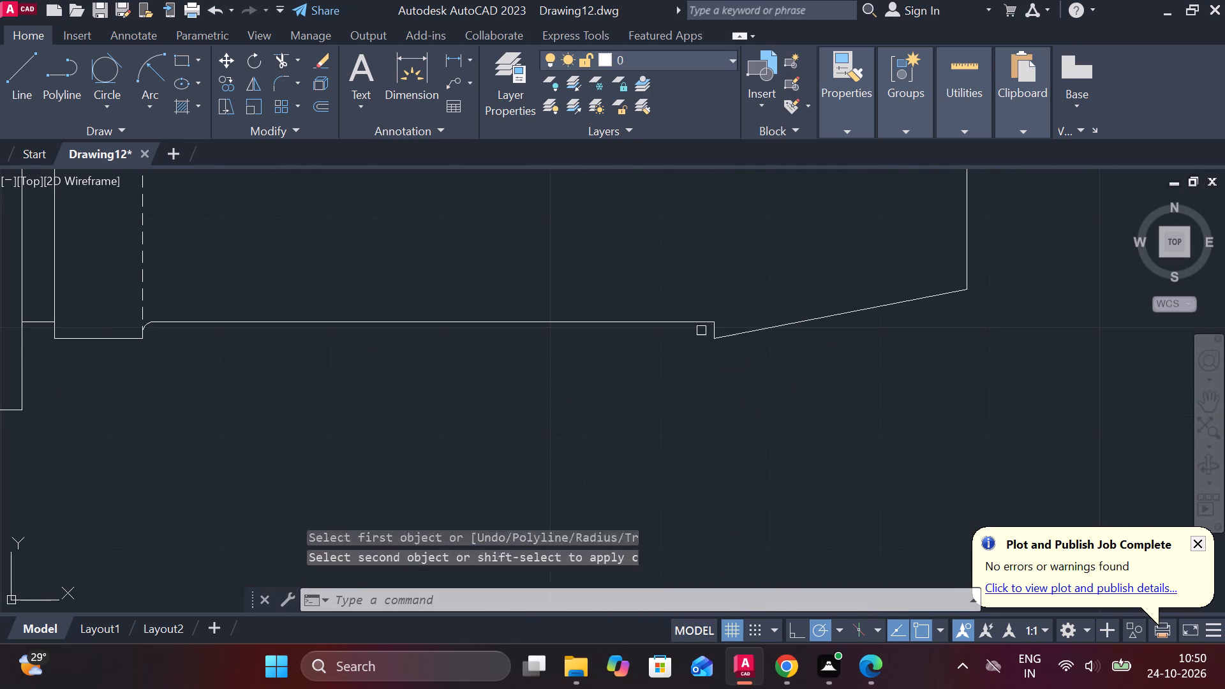
click(698, 320)
click(713, 331)
scroll(802, 344, down, 2)
middle_drag(802, 344, 775, 417)
key(Escape)
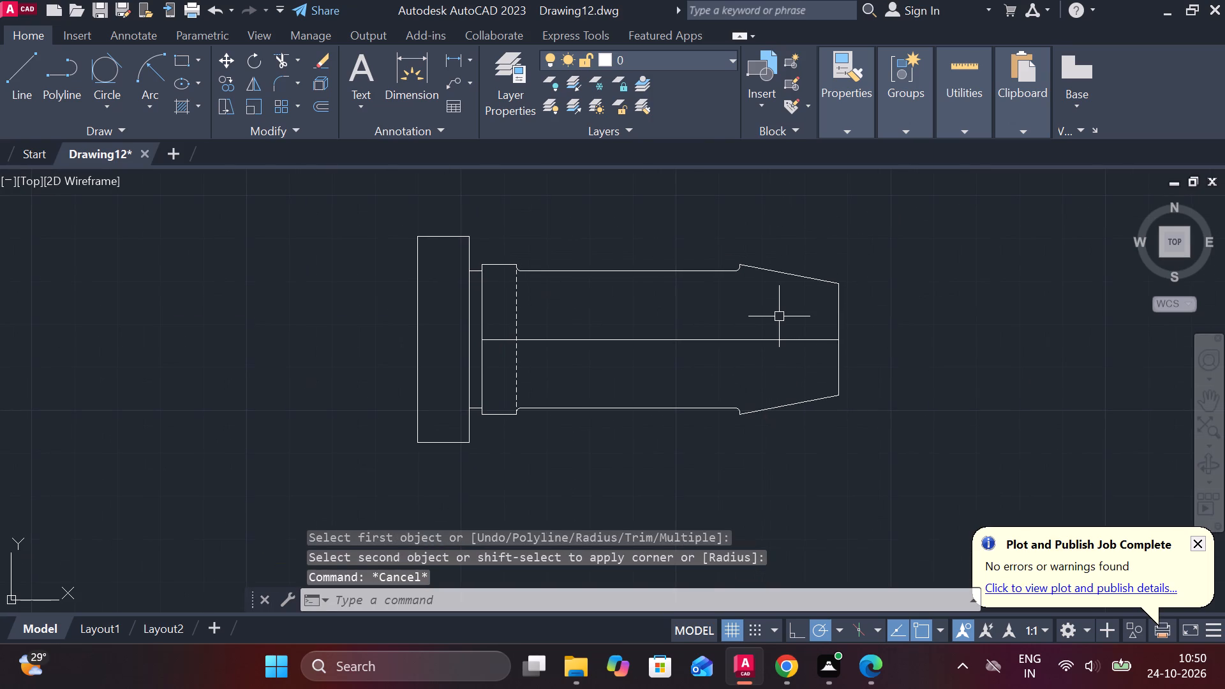
Draw a vertical line across the part at the taper's wide end, from its upper corner down to the lower step.
key(l)
key(Return)
scroll(716, 258, up, 2)
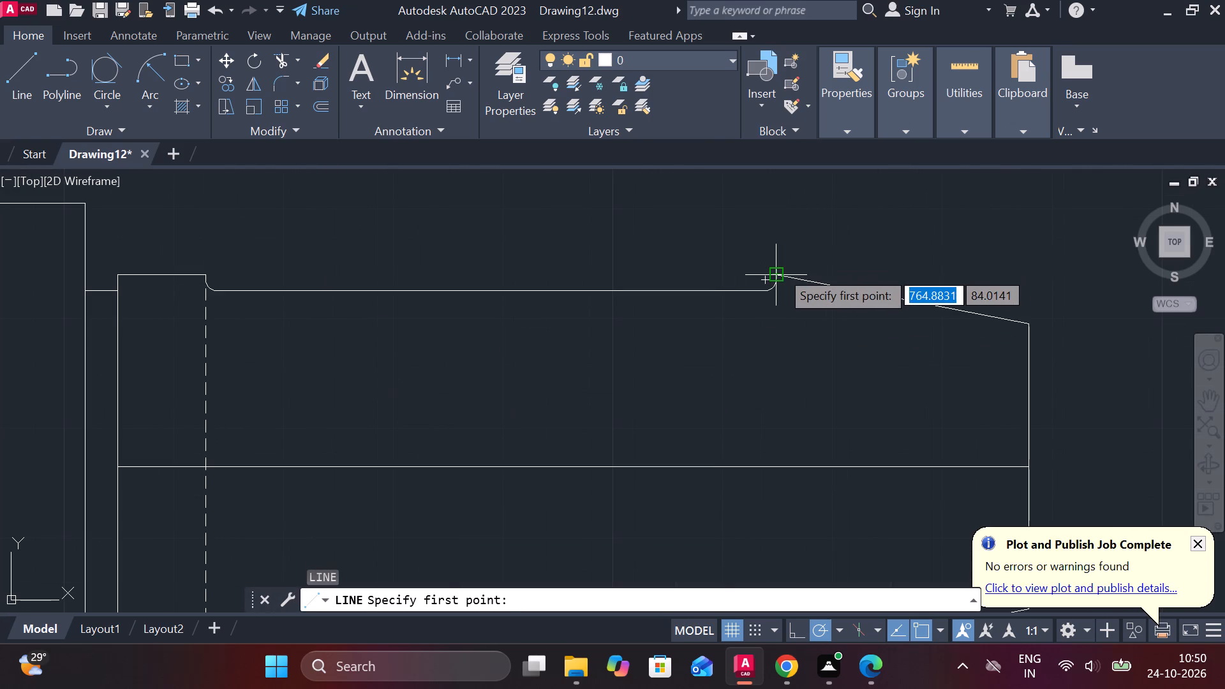
click(780, 270)
scroll(798, 412, down, 1)
middle_drag(790, 426, 766, 257)
scroll(792, 346, up, 2)
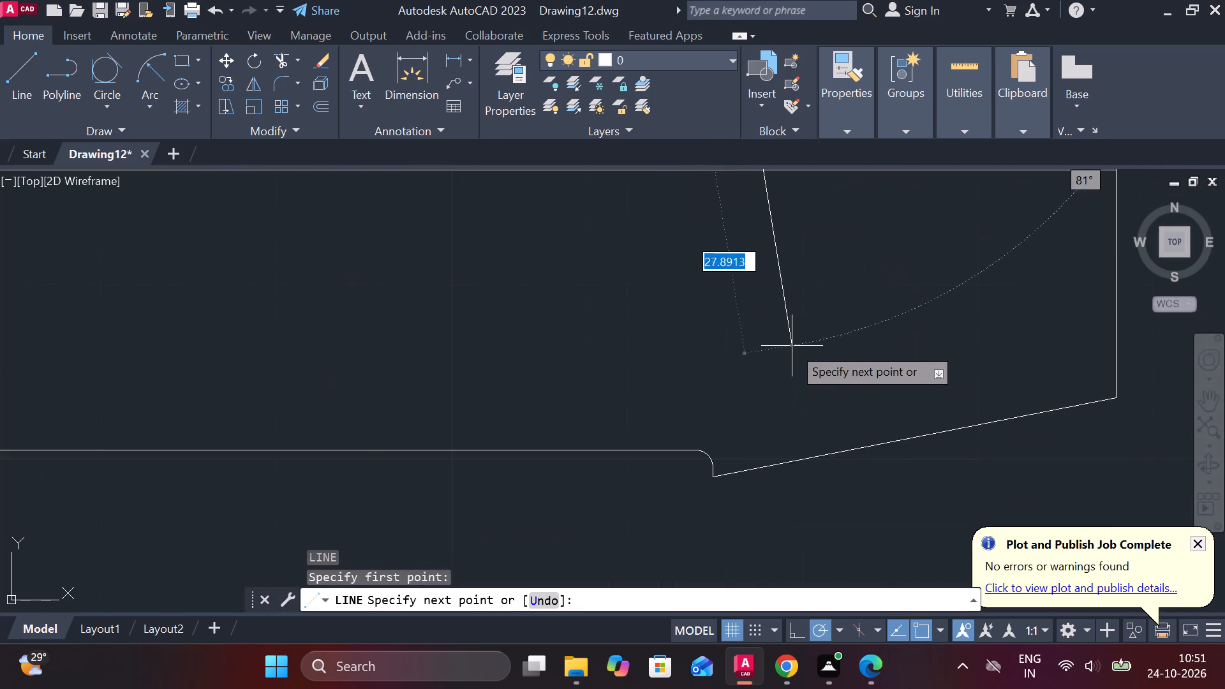
click(720, 468)
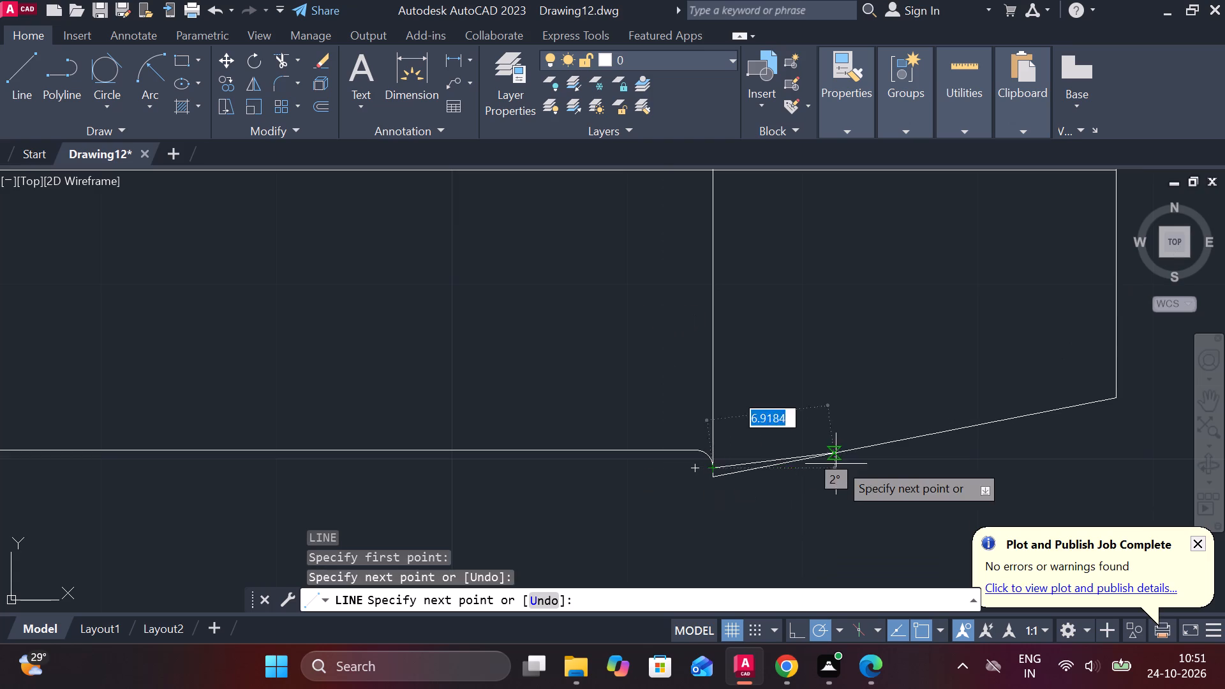
scroll(848, 454, down, 1)
key(Escape)
Join the shaft's and tapered end's centre line segments into one line.
scroll(898, 447, down, 2)
middle_drag(937, 437, 697, 443)
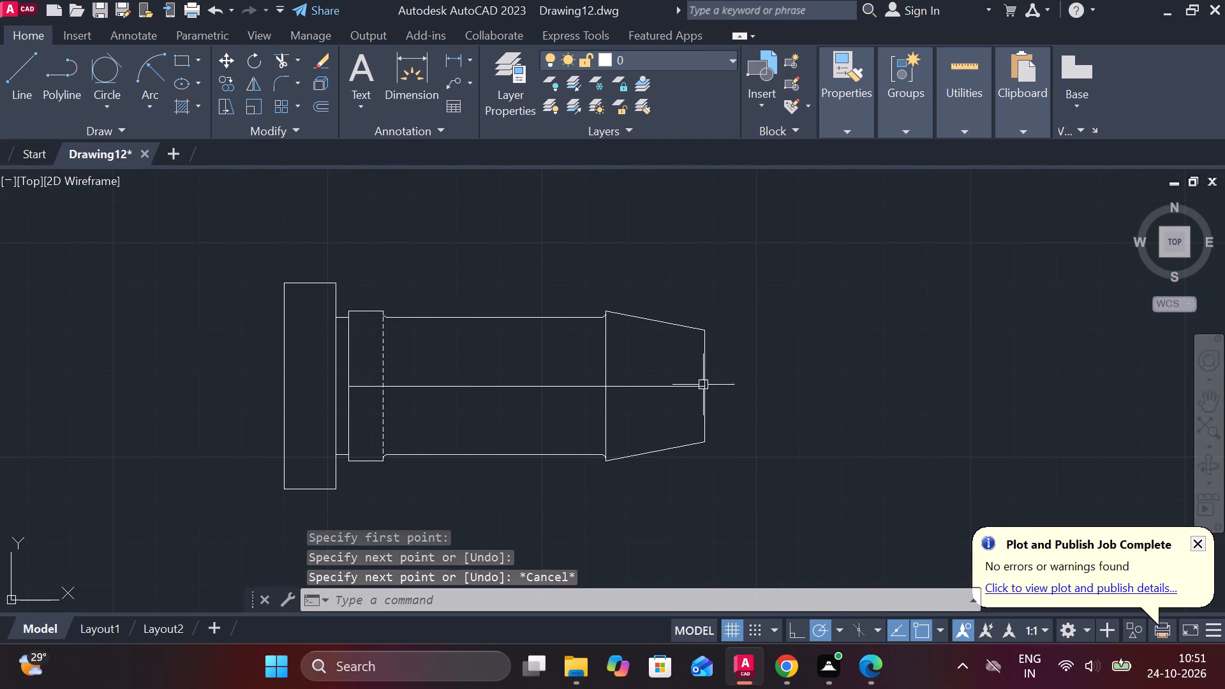
click(674, 385)
click(514, 384)
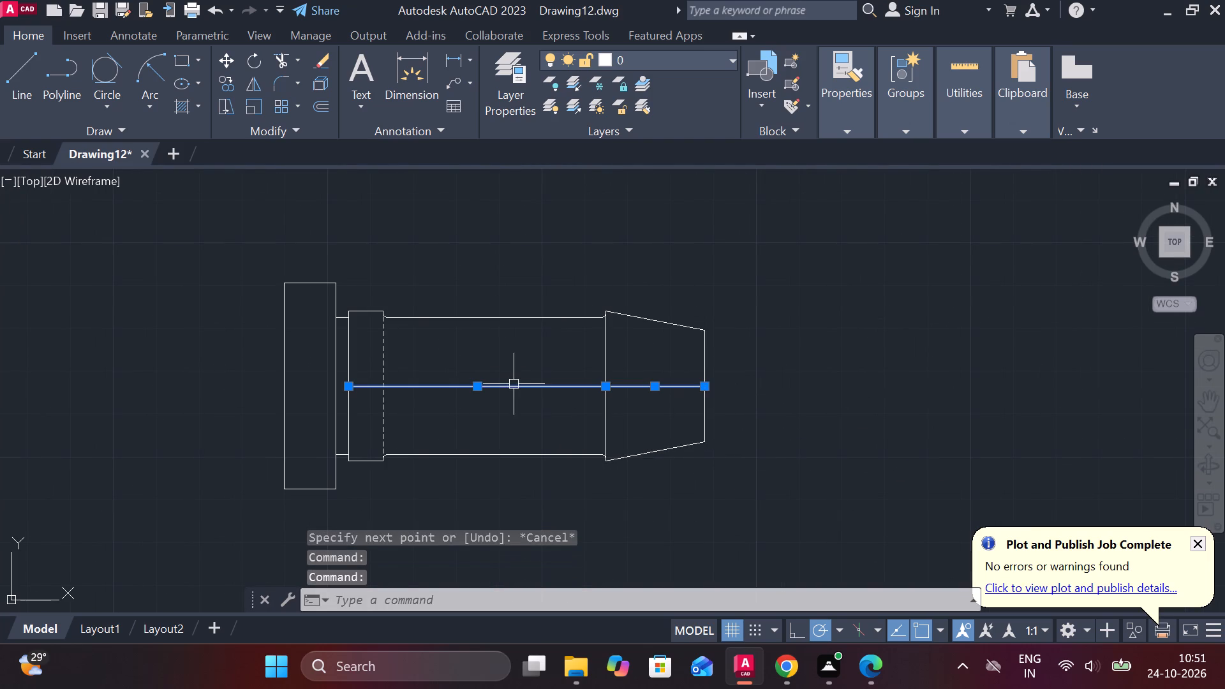
key(j)
key(Return)
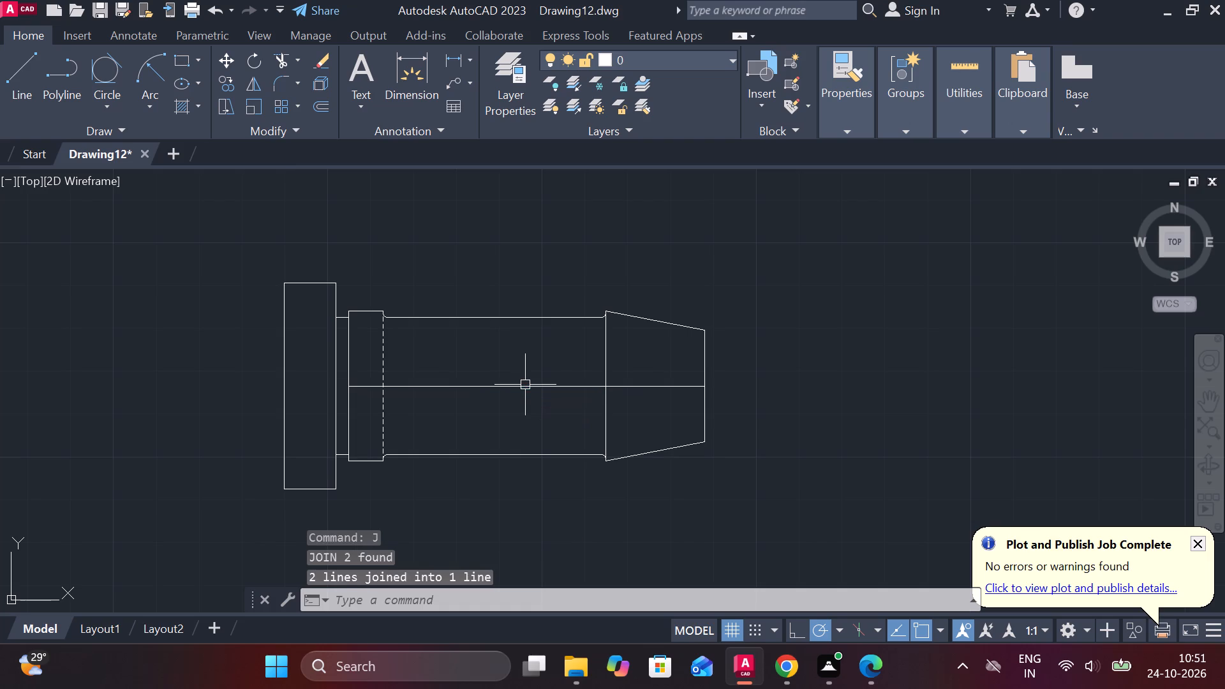
Lengthen the centre line at the collar end so it extends past the flange's outer face.
scroll(528, 399, down, 1)
middle_drag(528, 399, 623, 413)
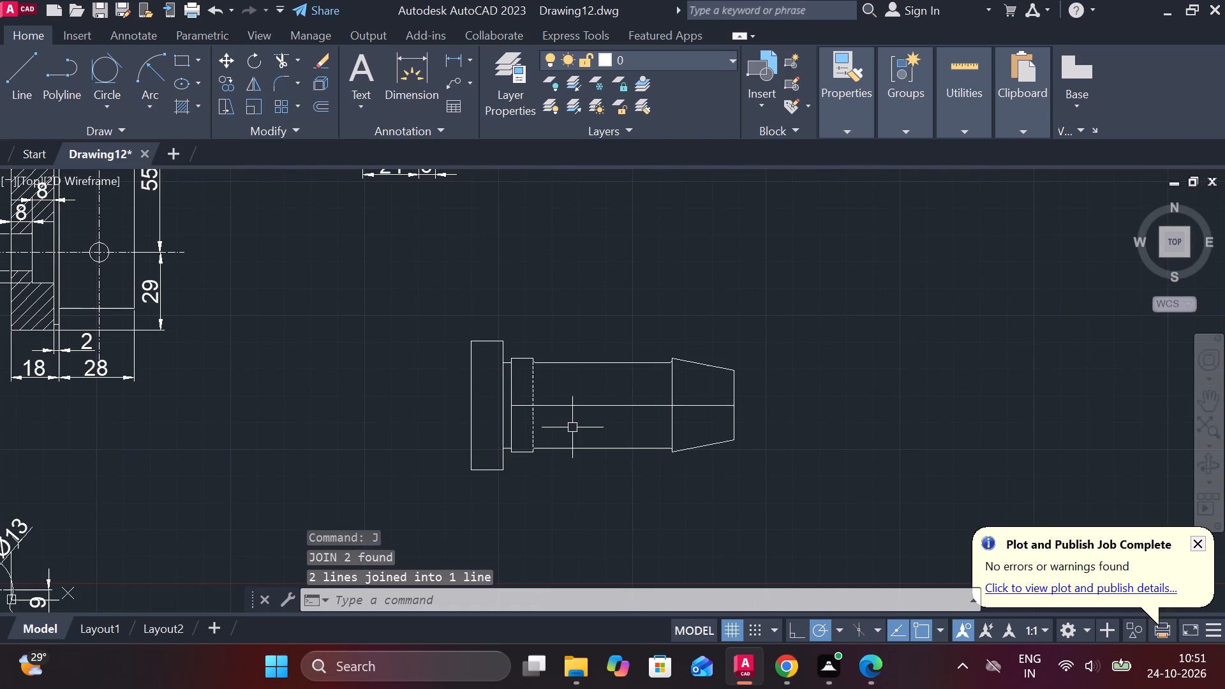
click(558, 404)
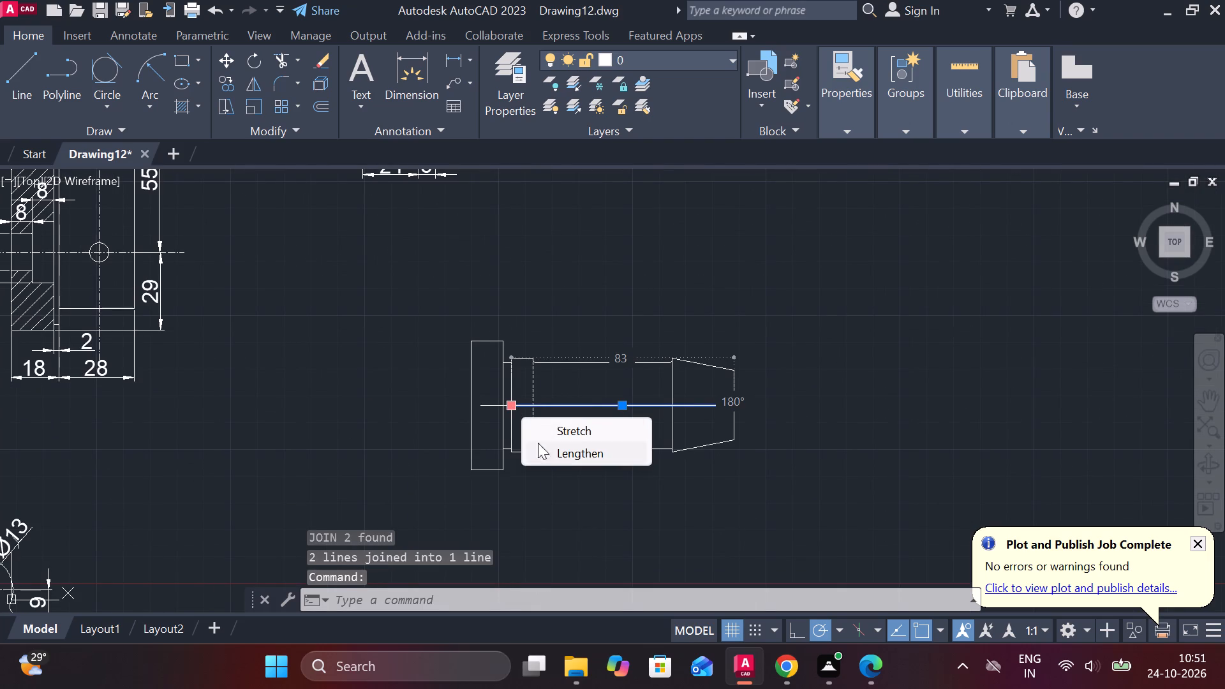
click(550, 454)
click(452, 436)
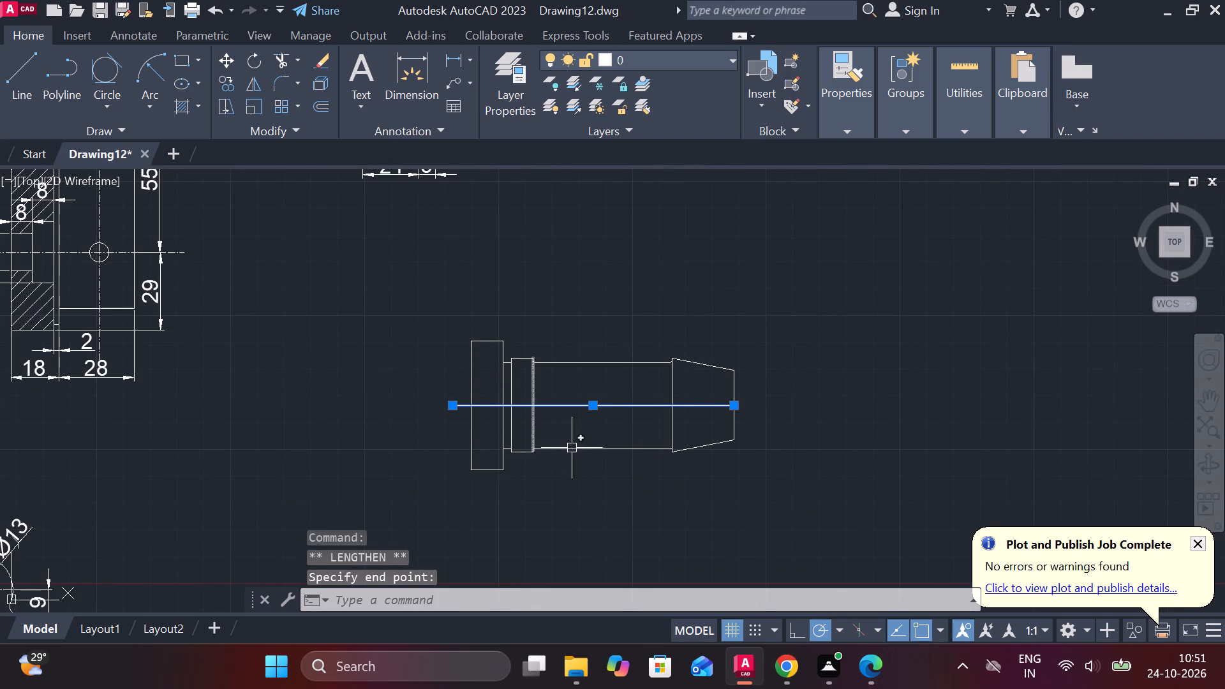
key(Escape)
Draw a line along the centre axis from the taper's wide end to its narrow end face.
middle_drag(737, 453, 718, 453)
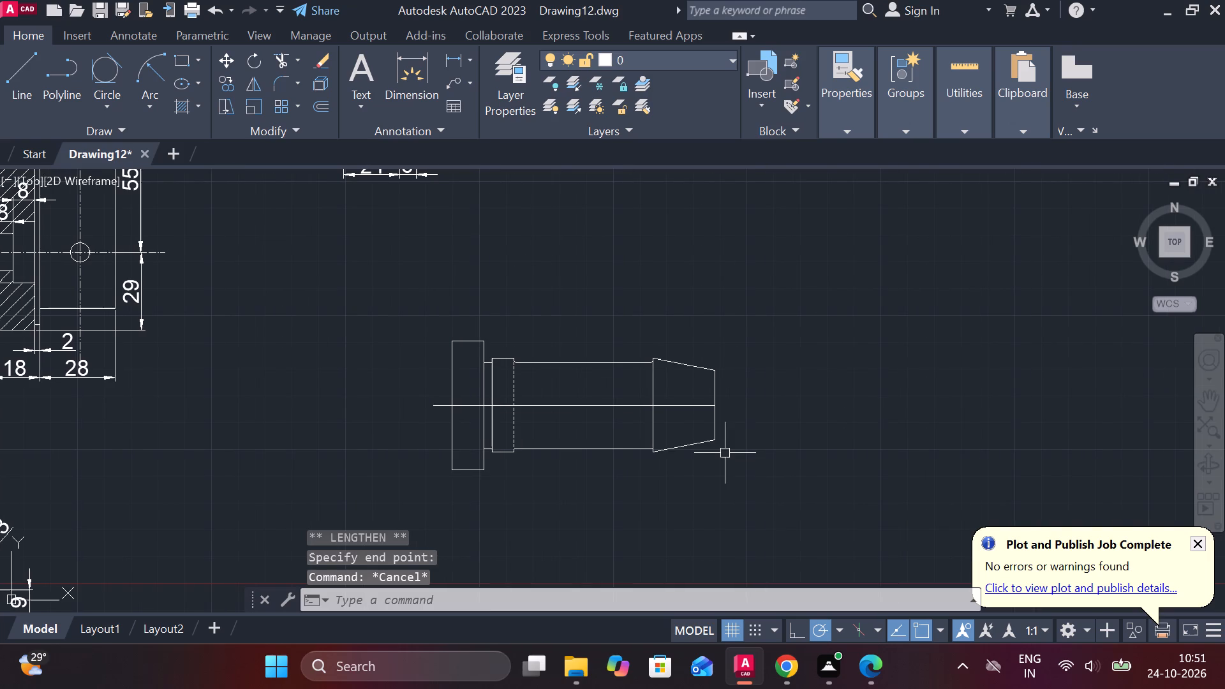
middle_click(727, 453)
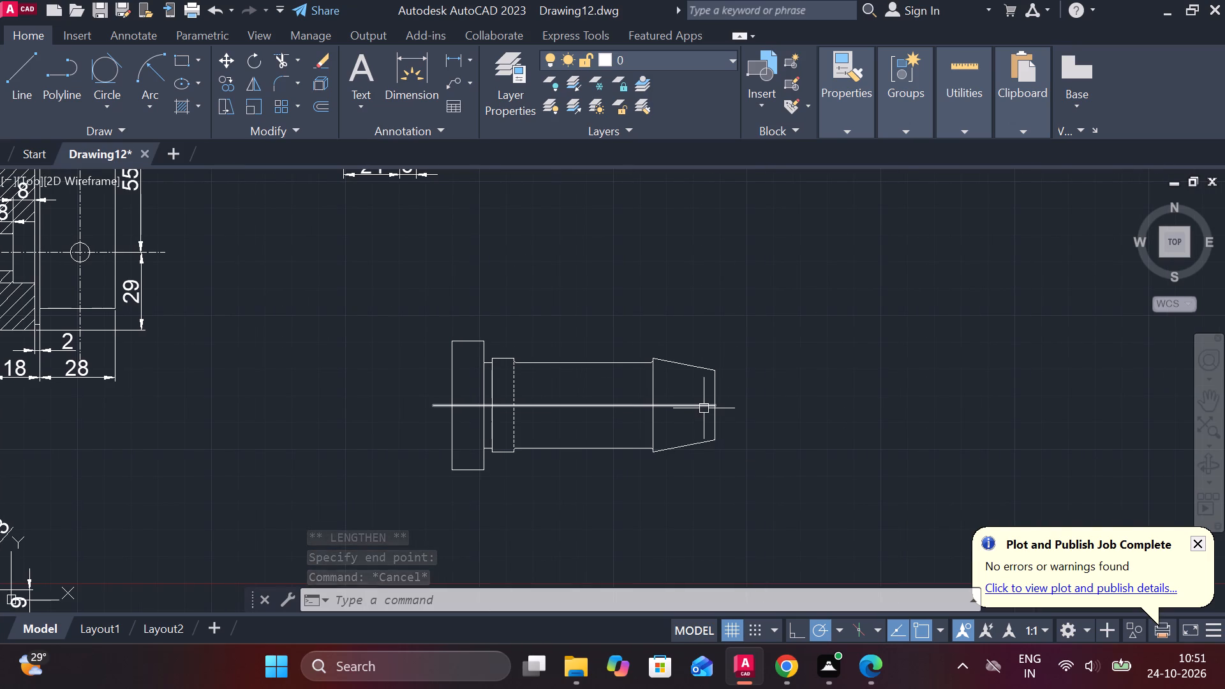
middle_drag(716, 414, 604, 449)
scroll(627, 433, up, 1)
key(l)
key(Return)
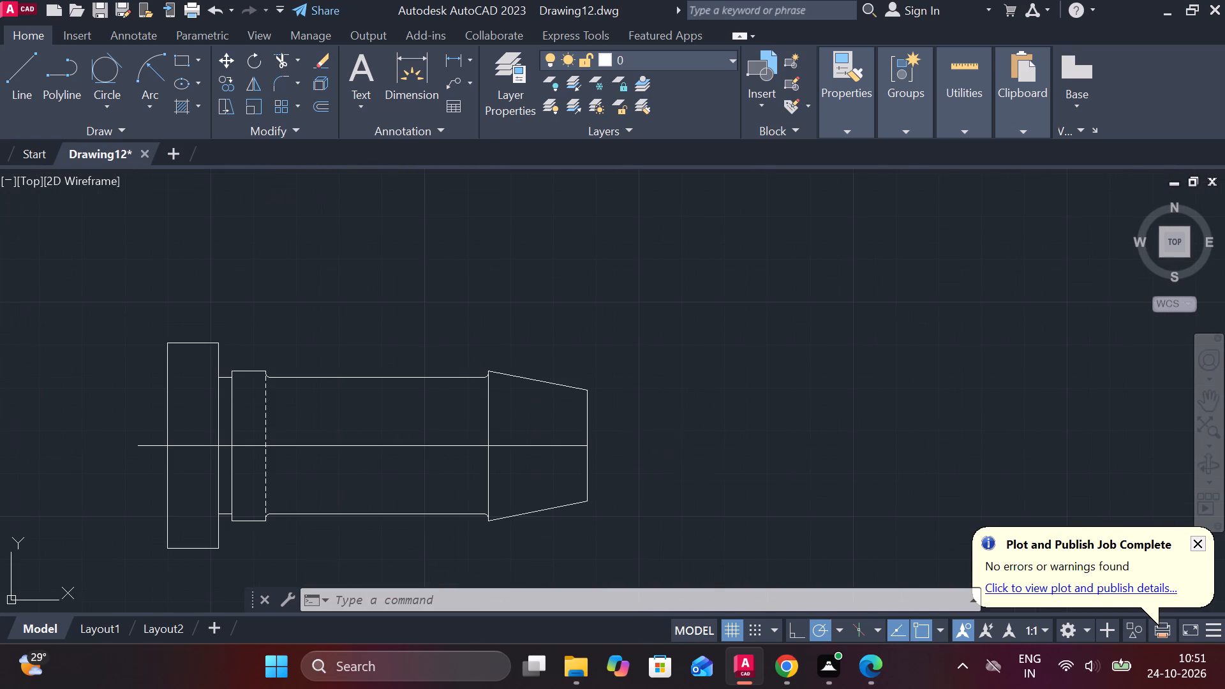
click(493, 448)
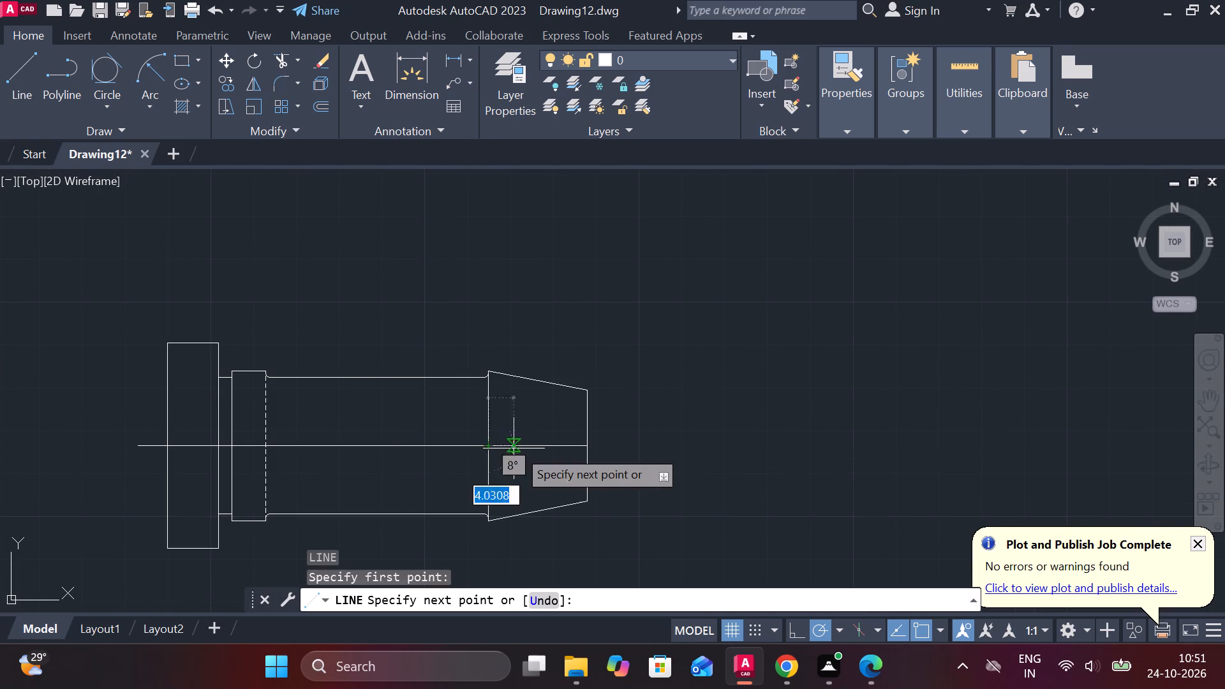
click(586, 448)
key(Escape)
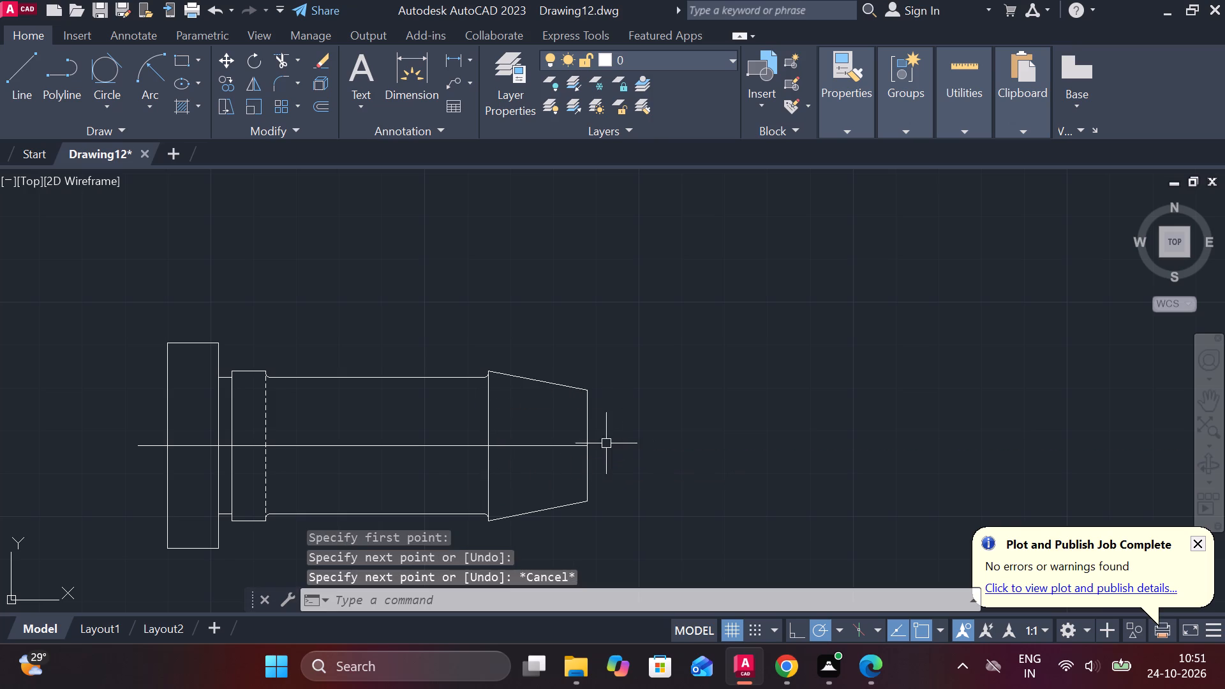
Offset the tapered end's centre line segment by 7 to both sides, above and below the axis.
click(567, 443)
key(o)
key(Return)
key(Return)
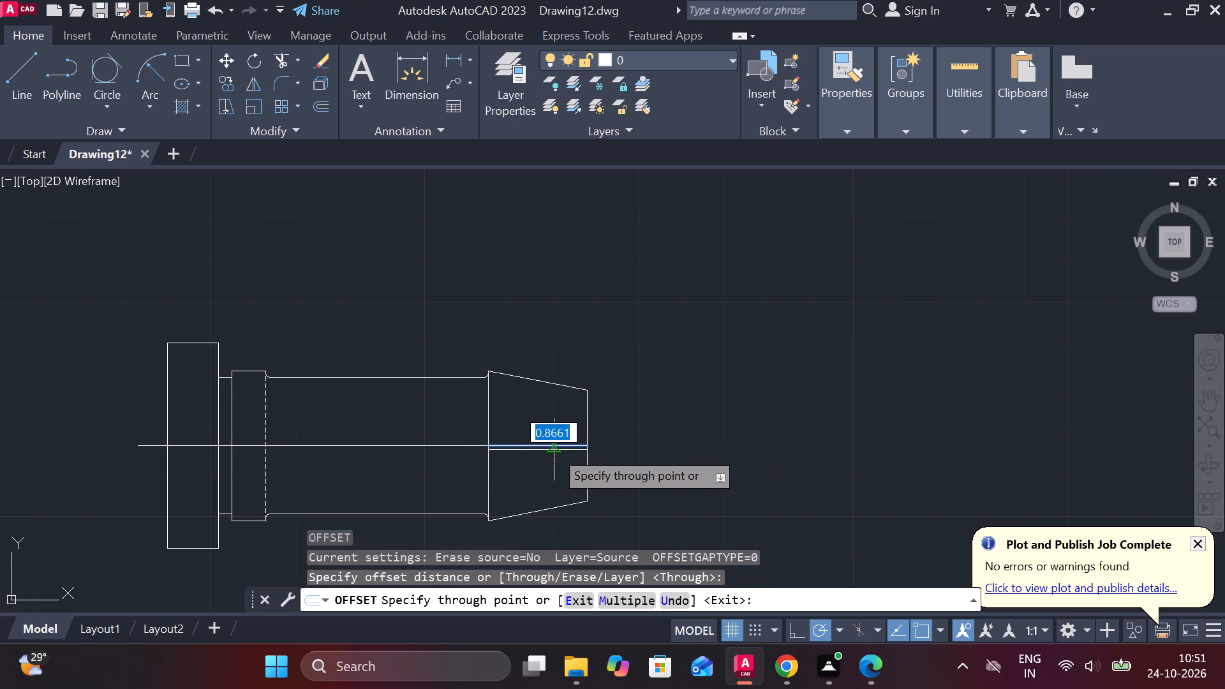
key(7)
key(Return)
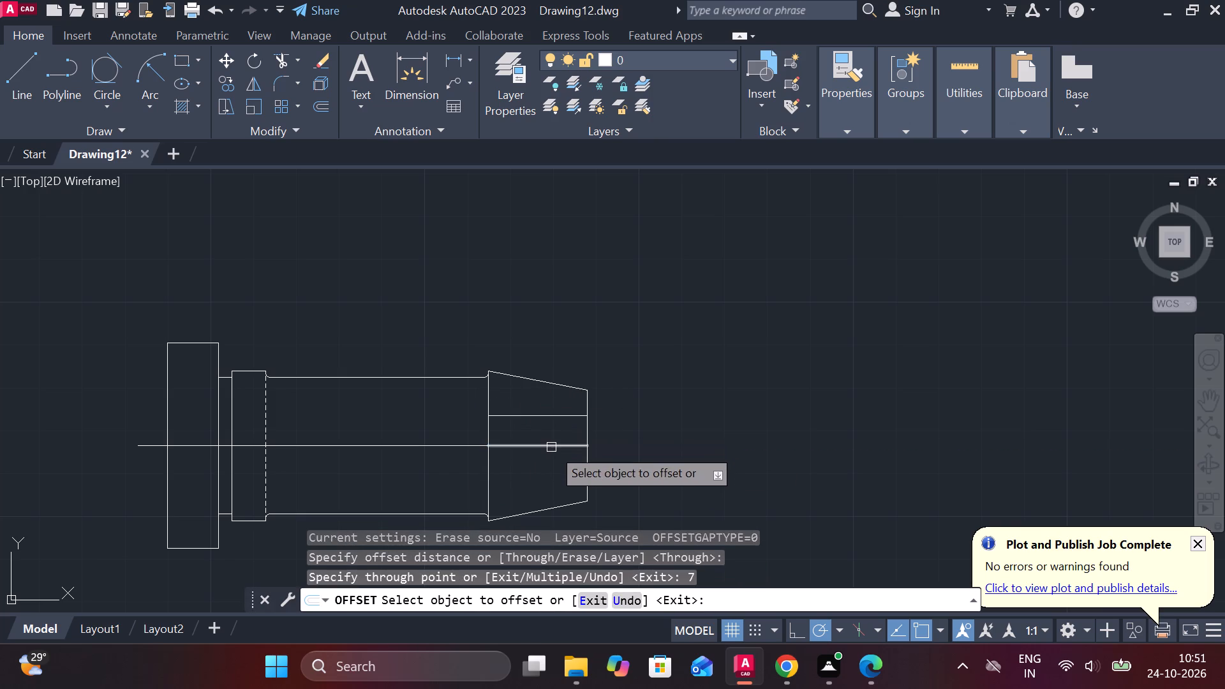
click(551, 447)
key(7)
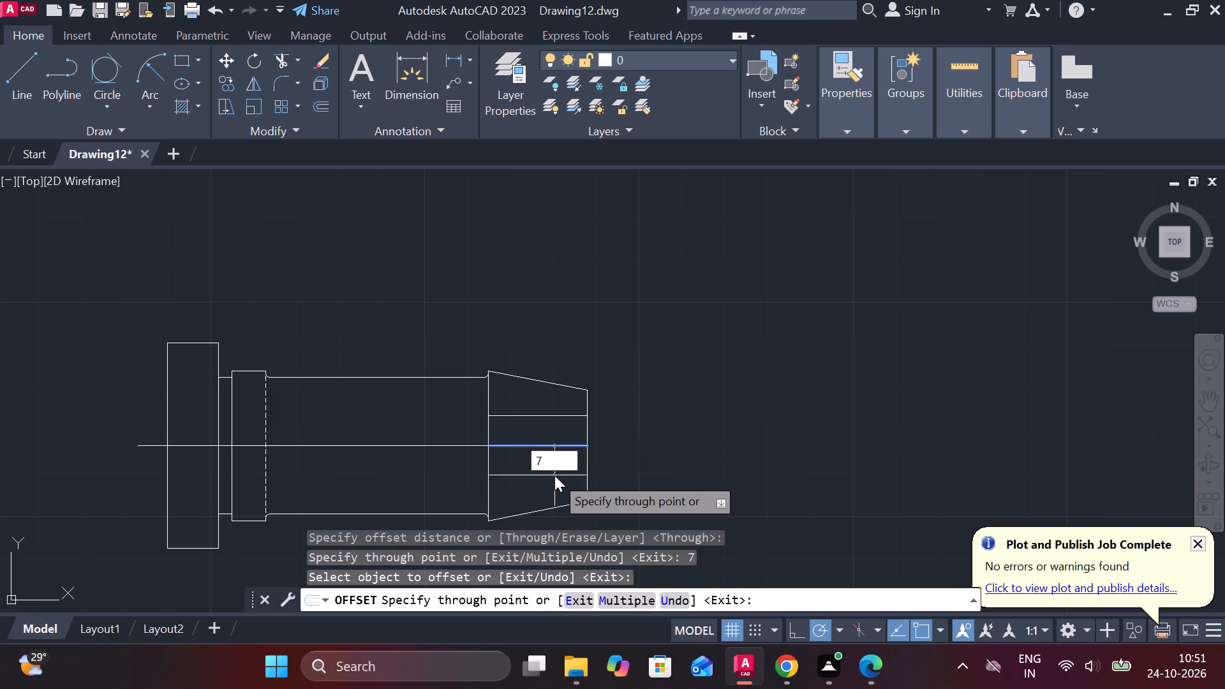
key(Return)
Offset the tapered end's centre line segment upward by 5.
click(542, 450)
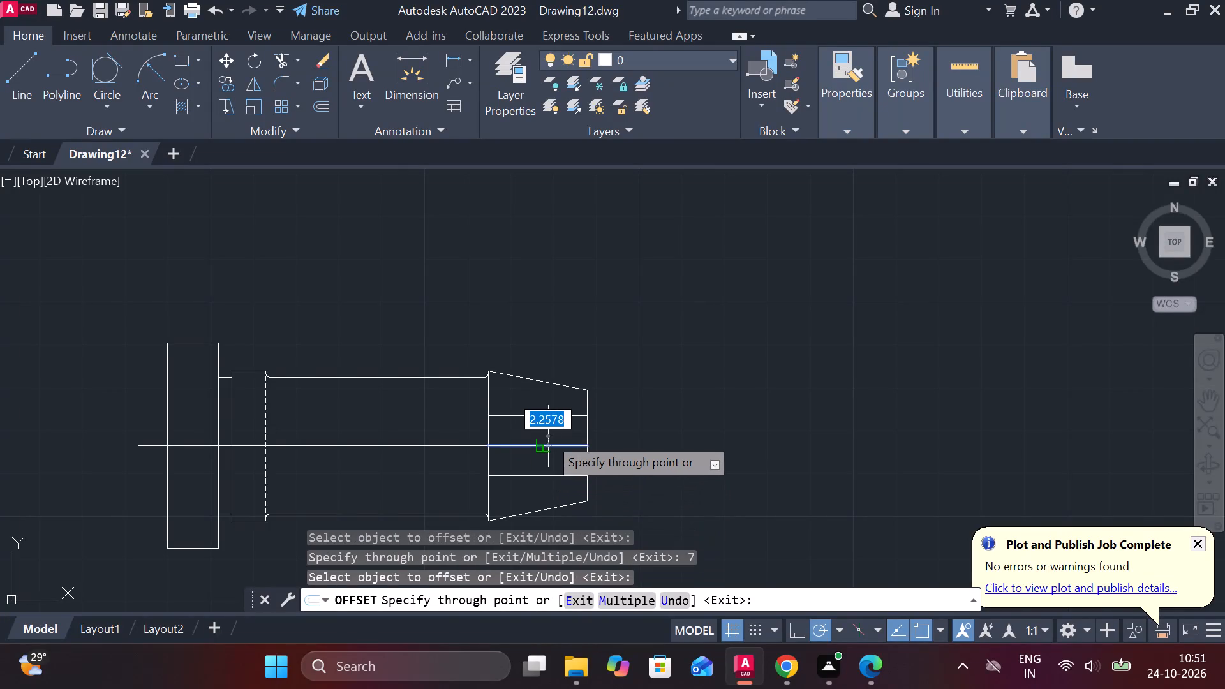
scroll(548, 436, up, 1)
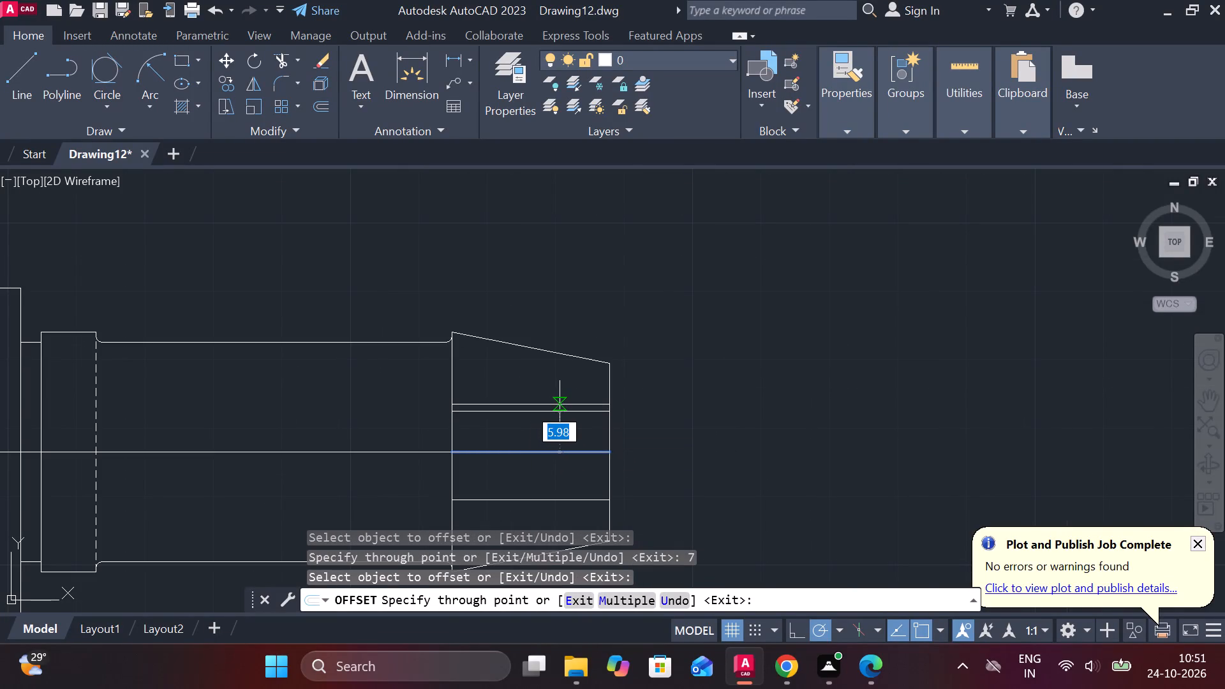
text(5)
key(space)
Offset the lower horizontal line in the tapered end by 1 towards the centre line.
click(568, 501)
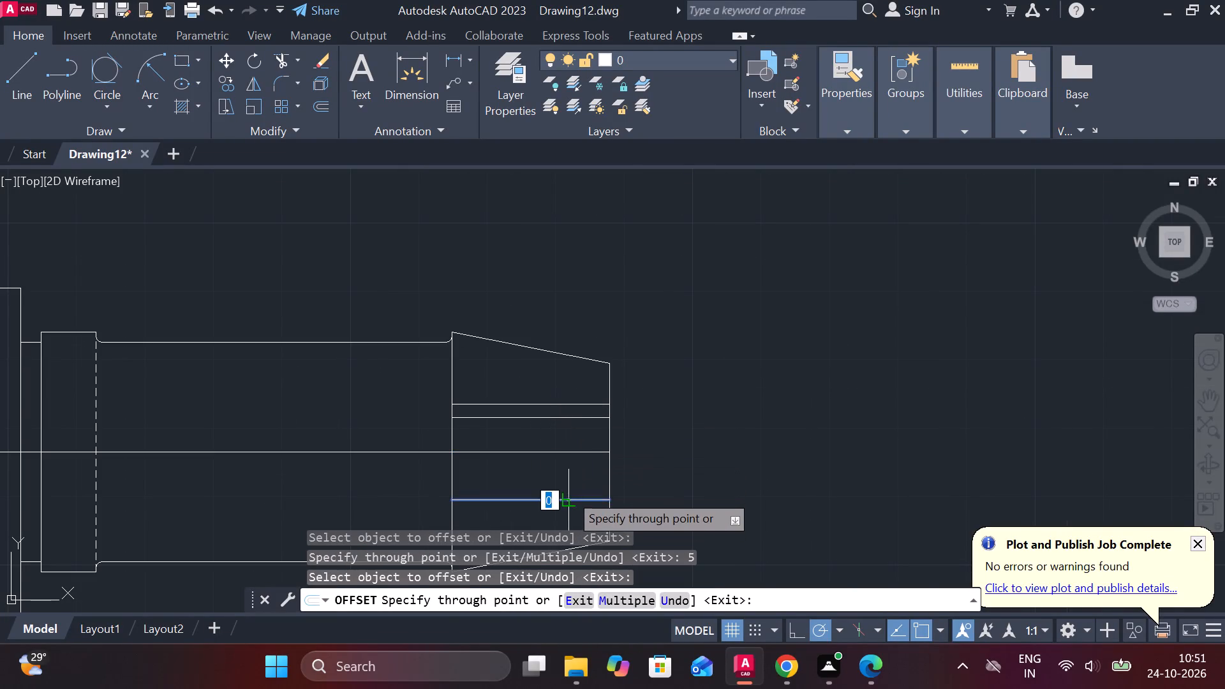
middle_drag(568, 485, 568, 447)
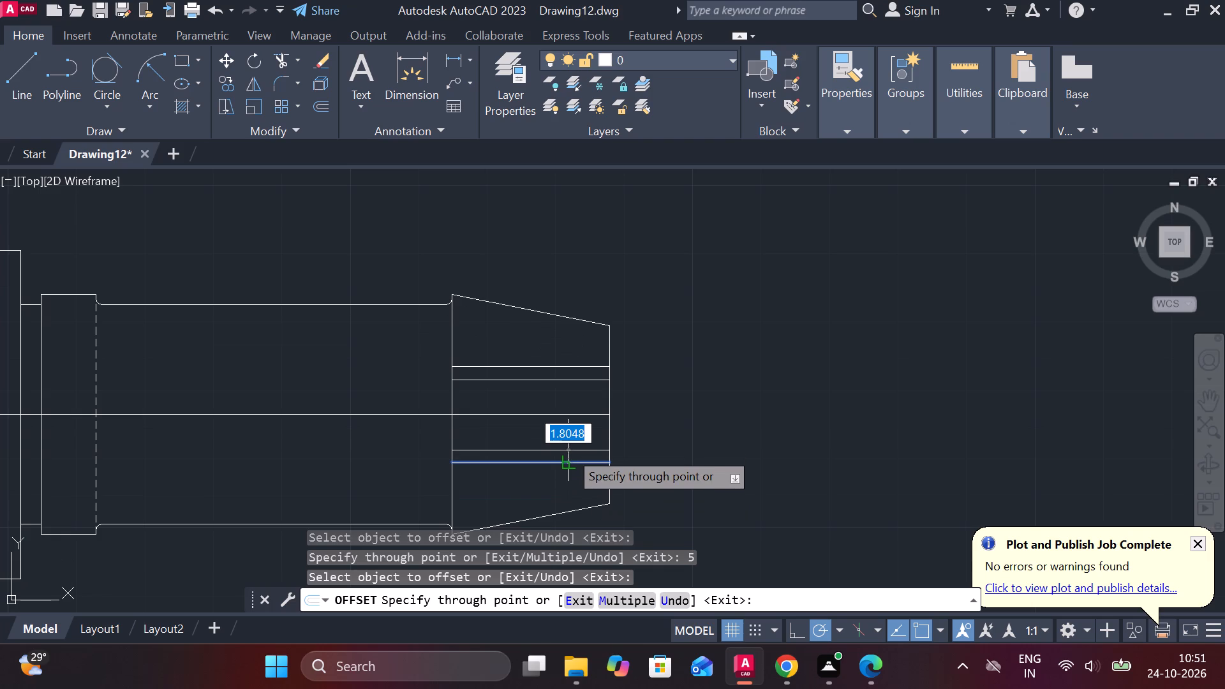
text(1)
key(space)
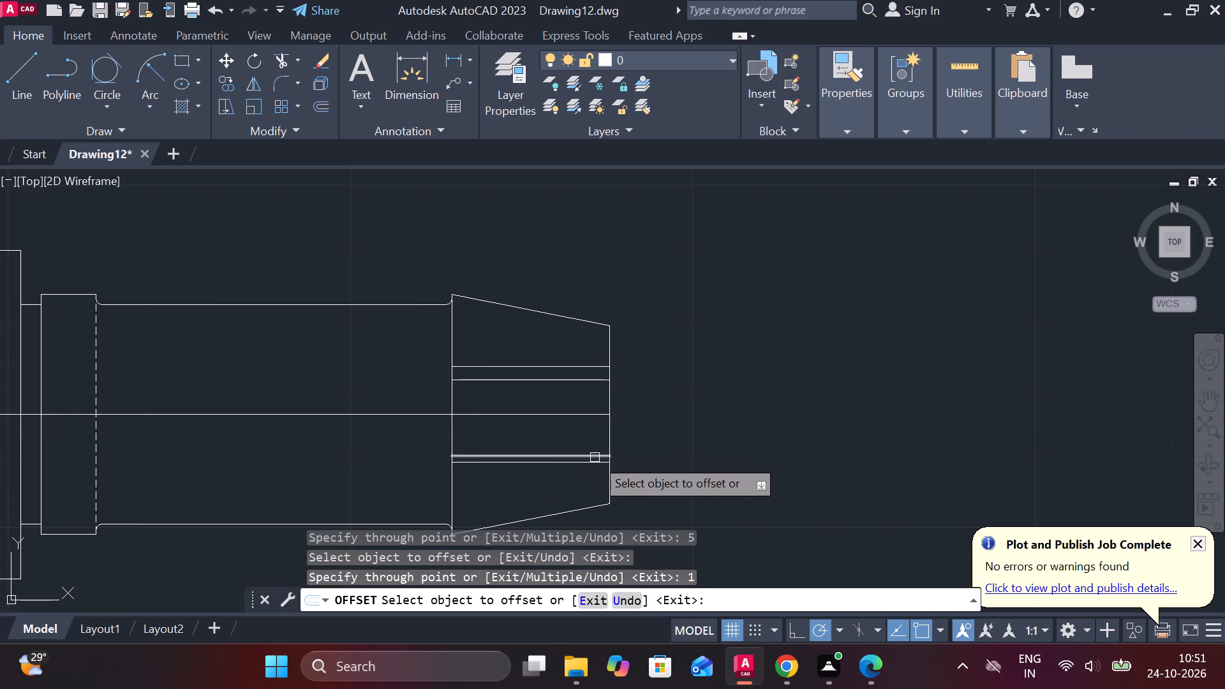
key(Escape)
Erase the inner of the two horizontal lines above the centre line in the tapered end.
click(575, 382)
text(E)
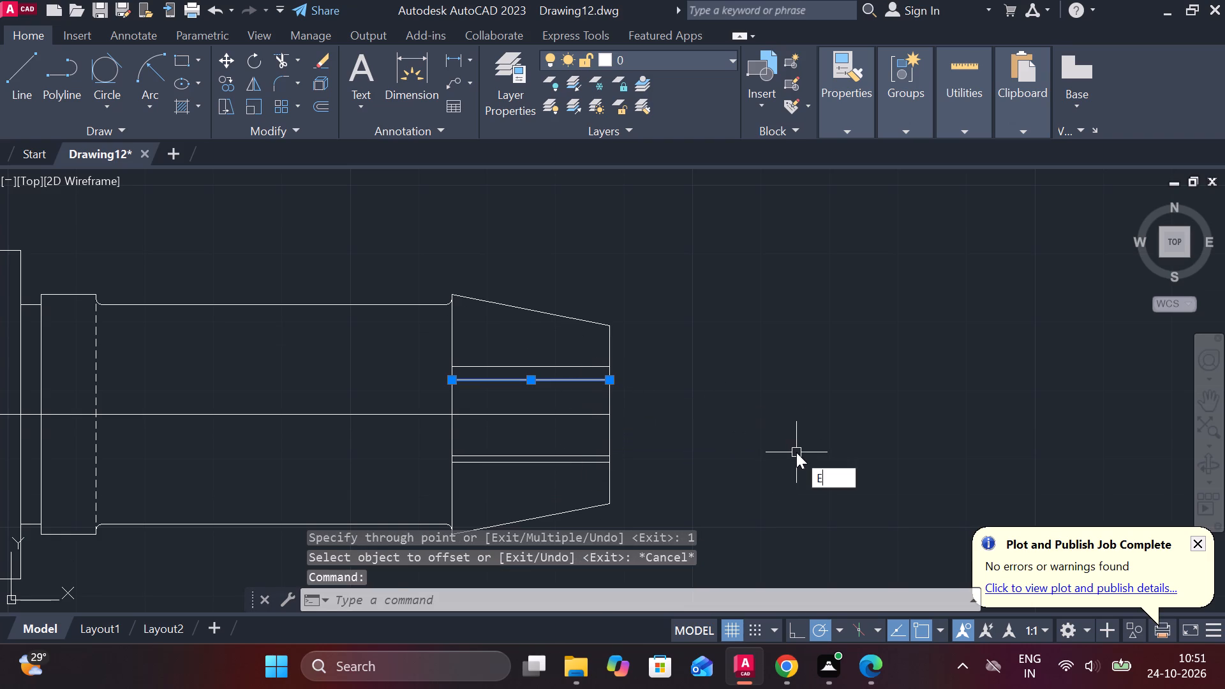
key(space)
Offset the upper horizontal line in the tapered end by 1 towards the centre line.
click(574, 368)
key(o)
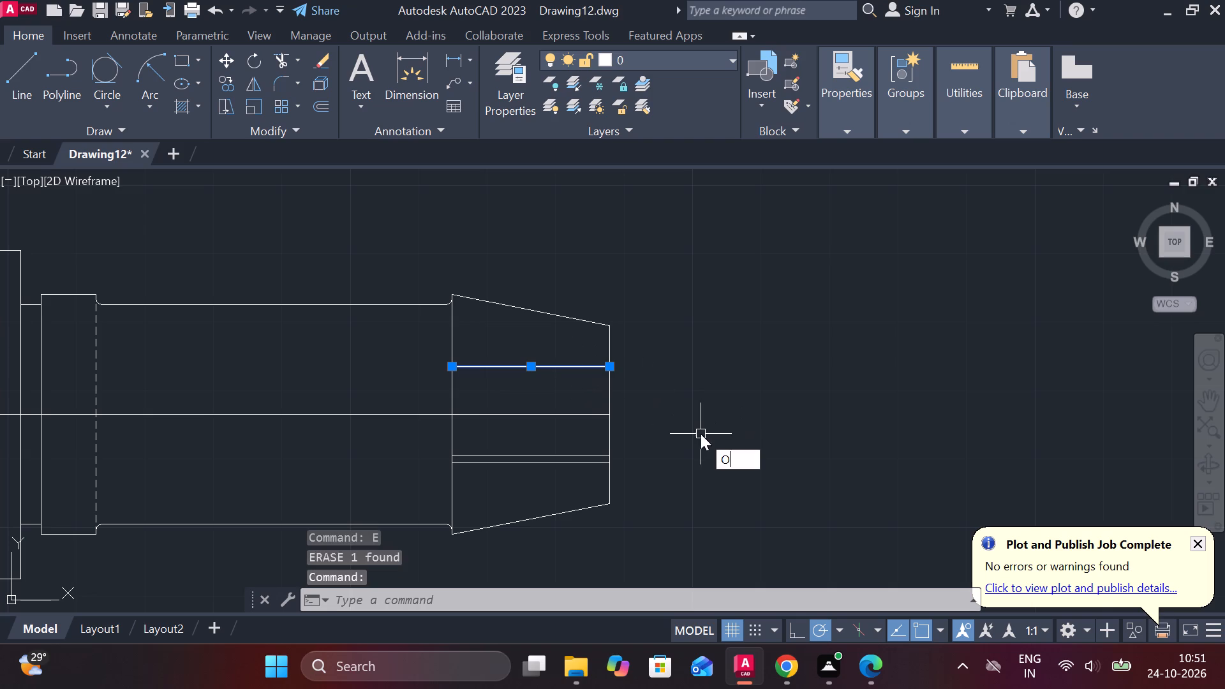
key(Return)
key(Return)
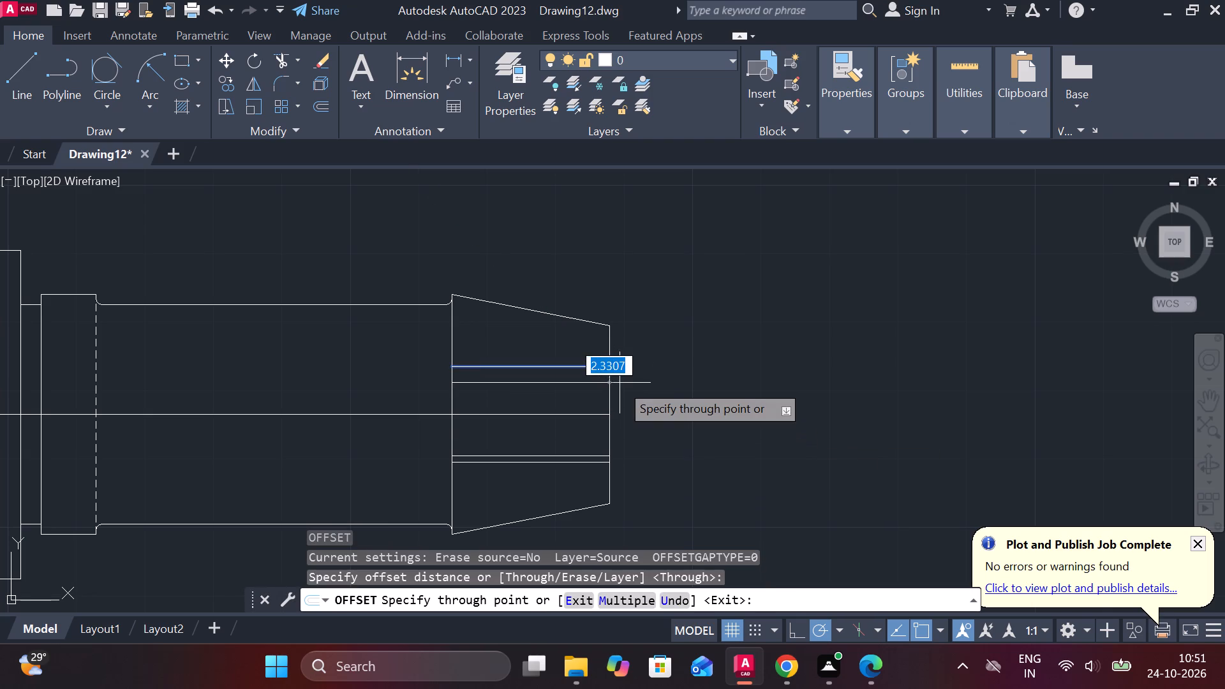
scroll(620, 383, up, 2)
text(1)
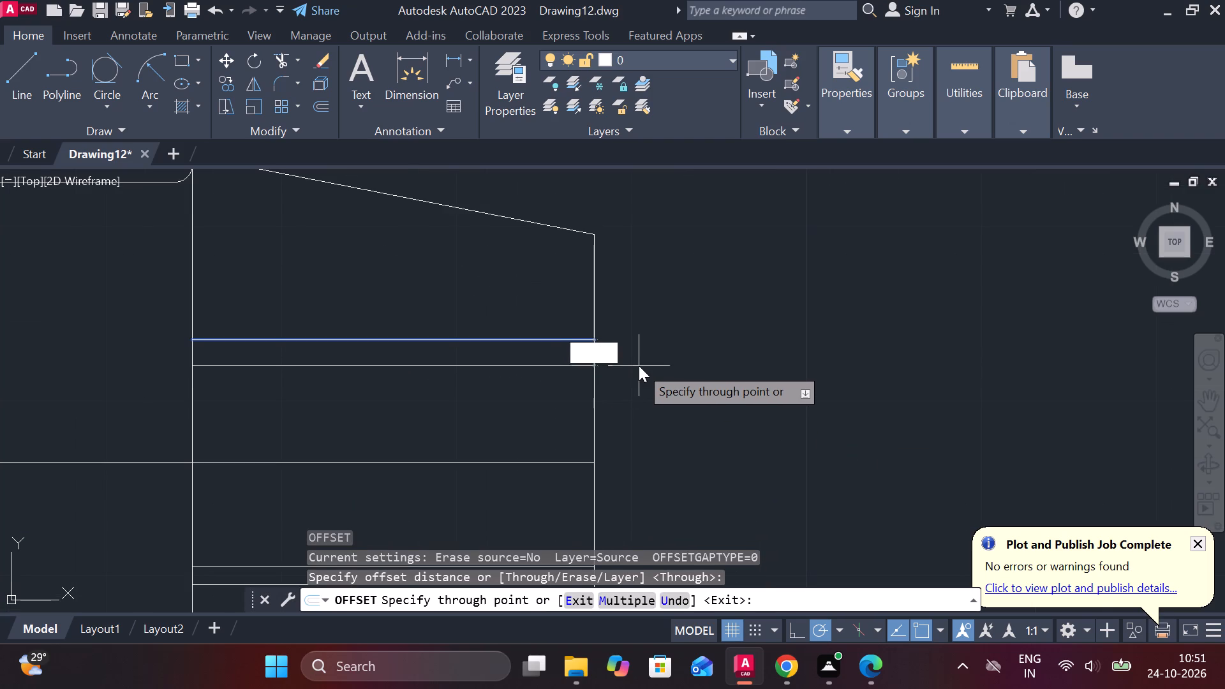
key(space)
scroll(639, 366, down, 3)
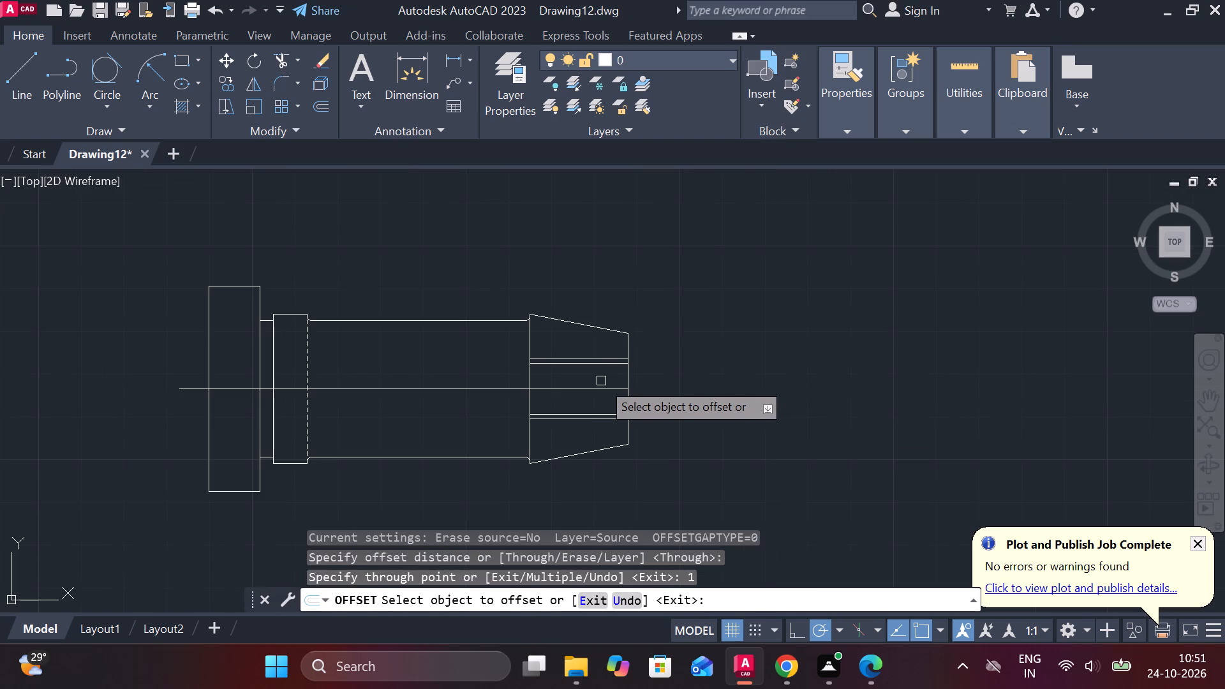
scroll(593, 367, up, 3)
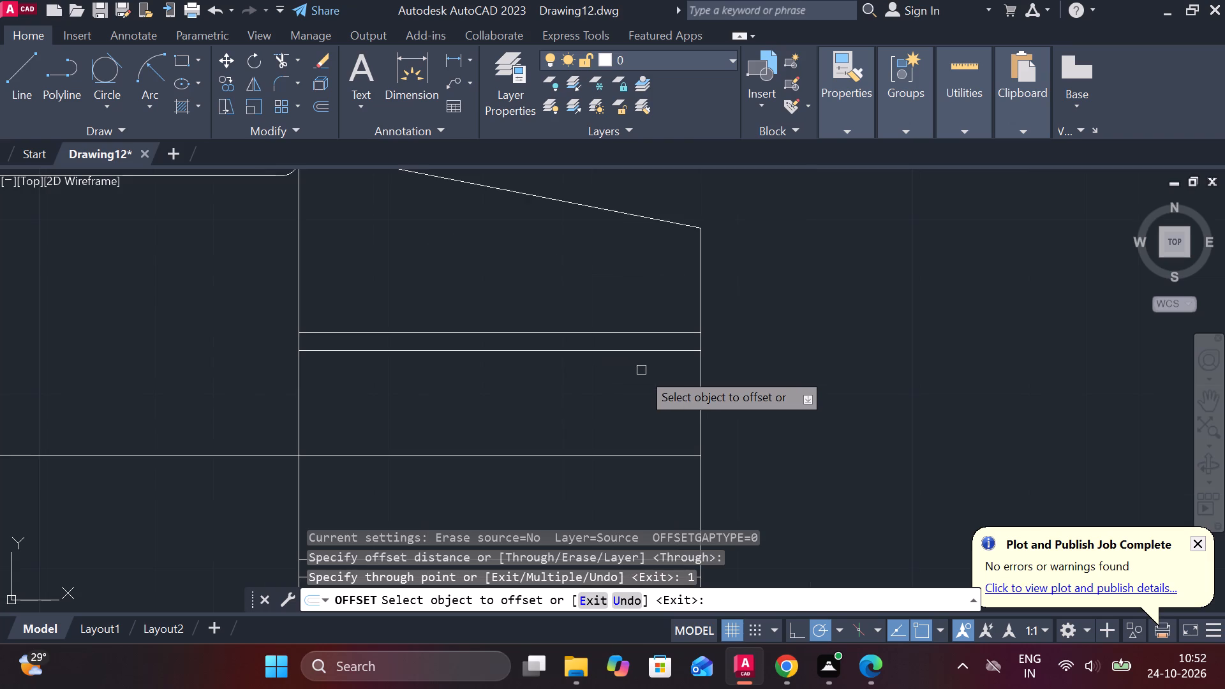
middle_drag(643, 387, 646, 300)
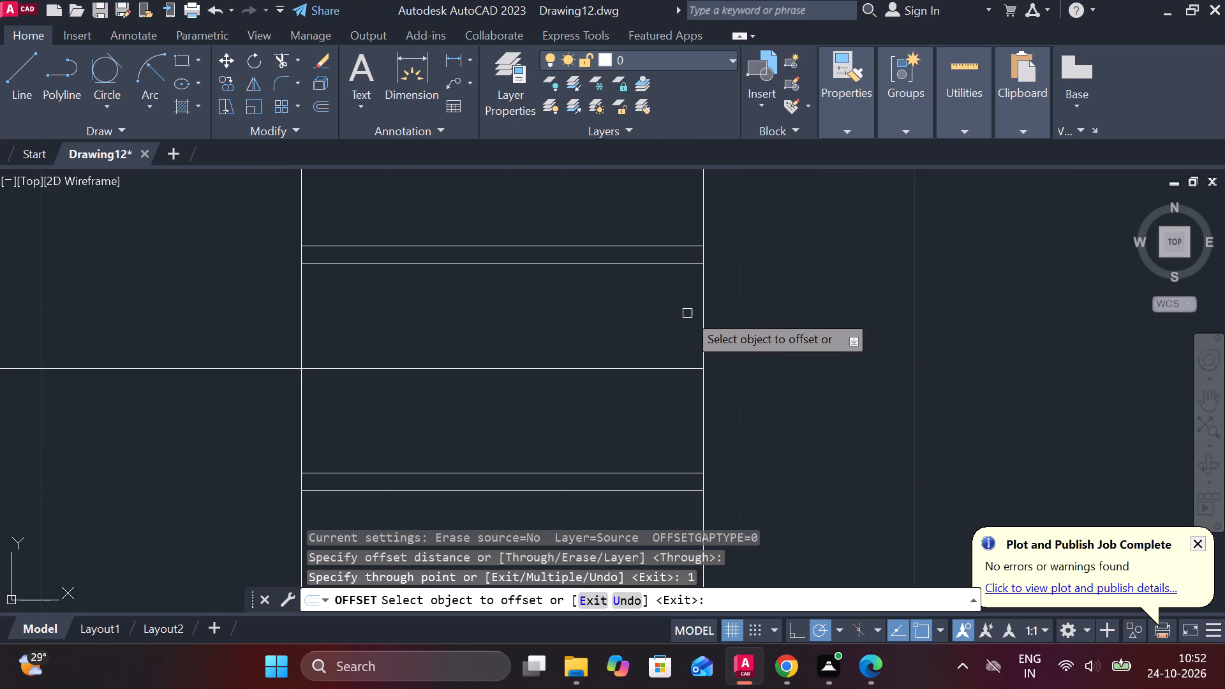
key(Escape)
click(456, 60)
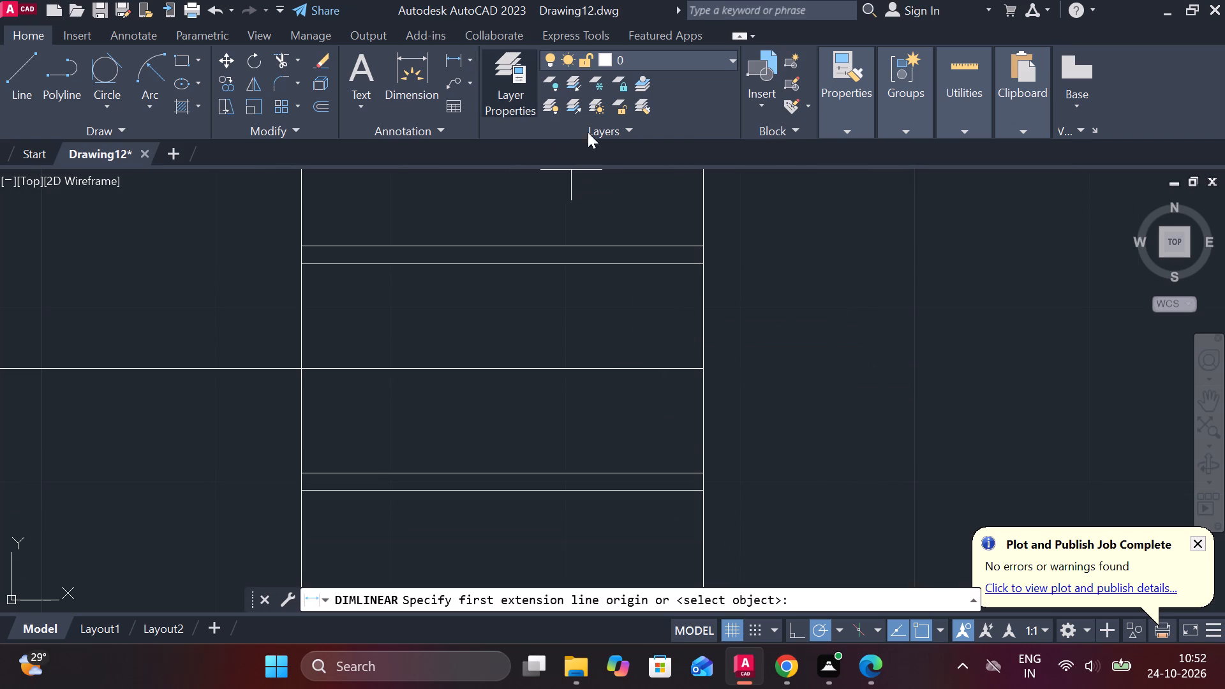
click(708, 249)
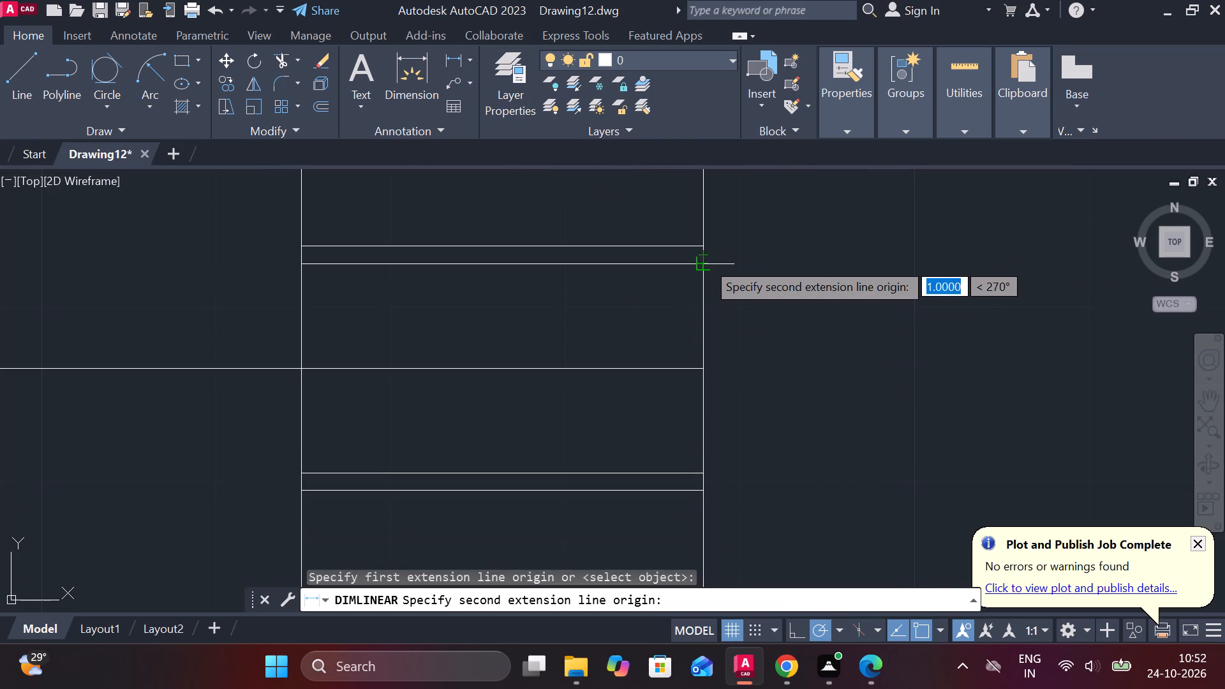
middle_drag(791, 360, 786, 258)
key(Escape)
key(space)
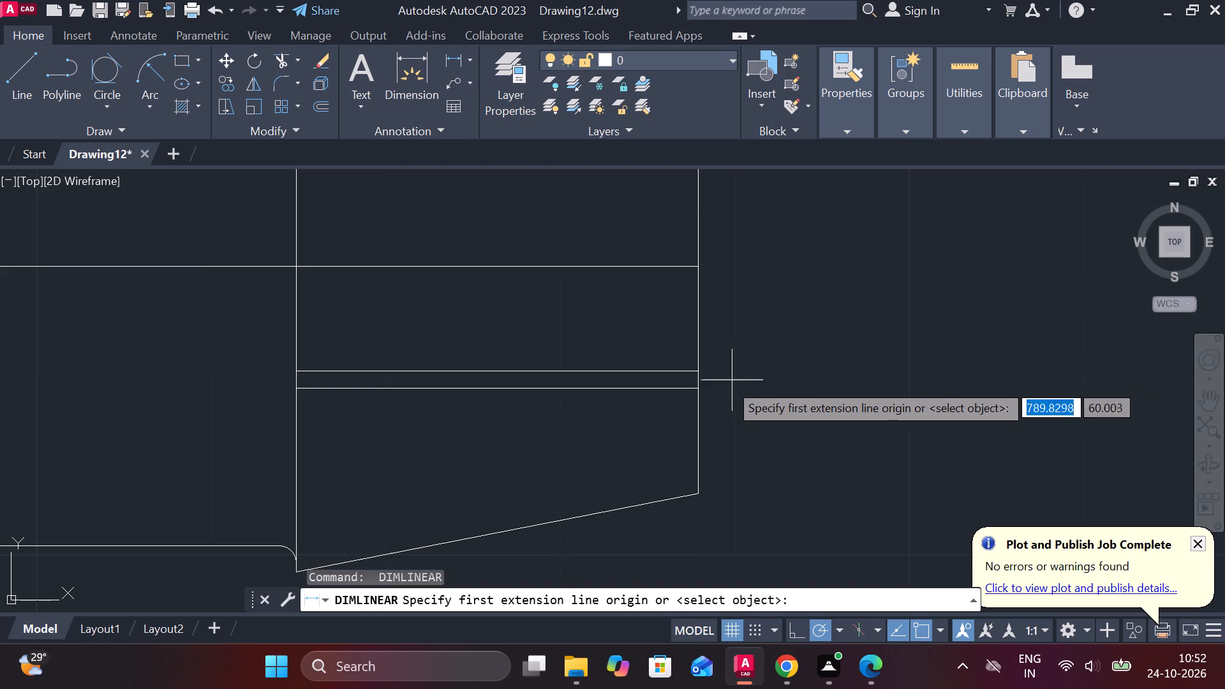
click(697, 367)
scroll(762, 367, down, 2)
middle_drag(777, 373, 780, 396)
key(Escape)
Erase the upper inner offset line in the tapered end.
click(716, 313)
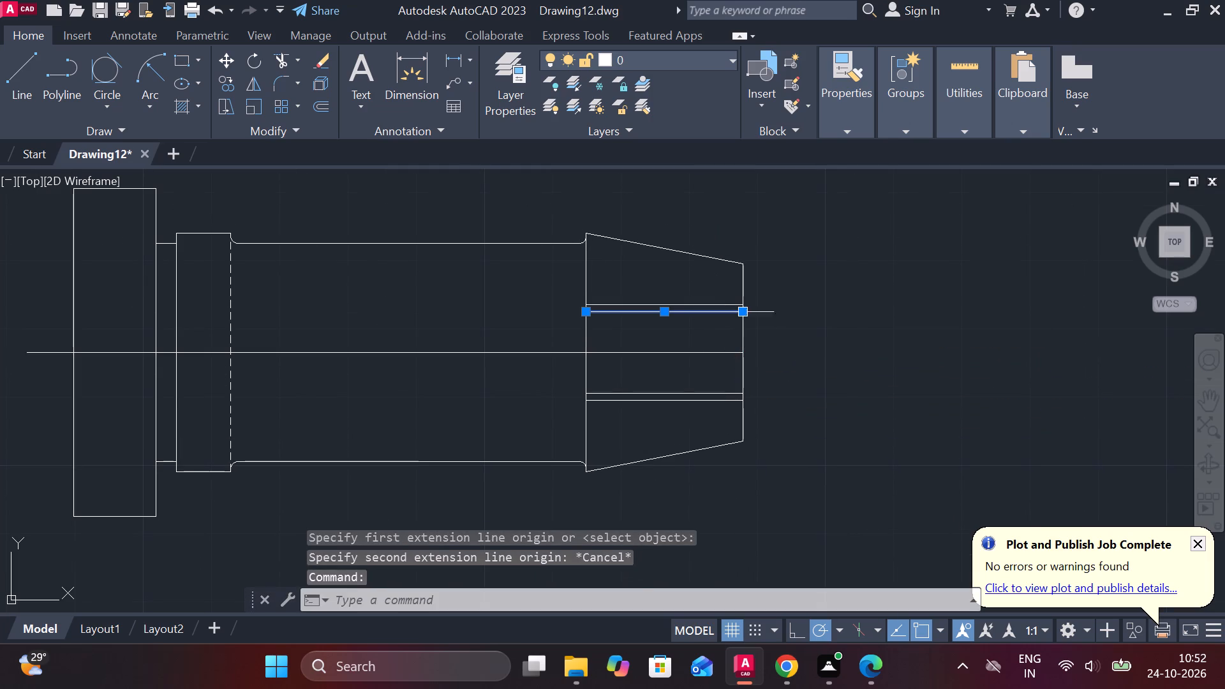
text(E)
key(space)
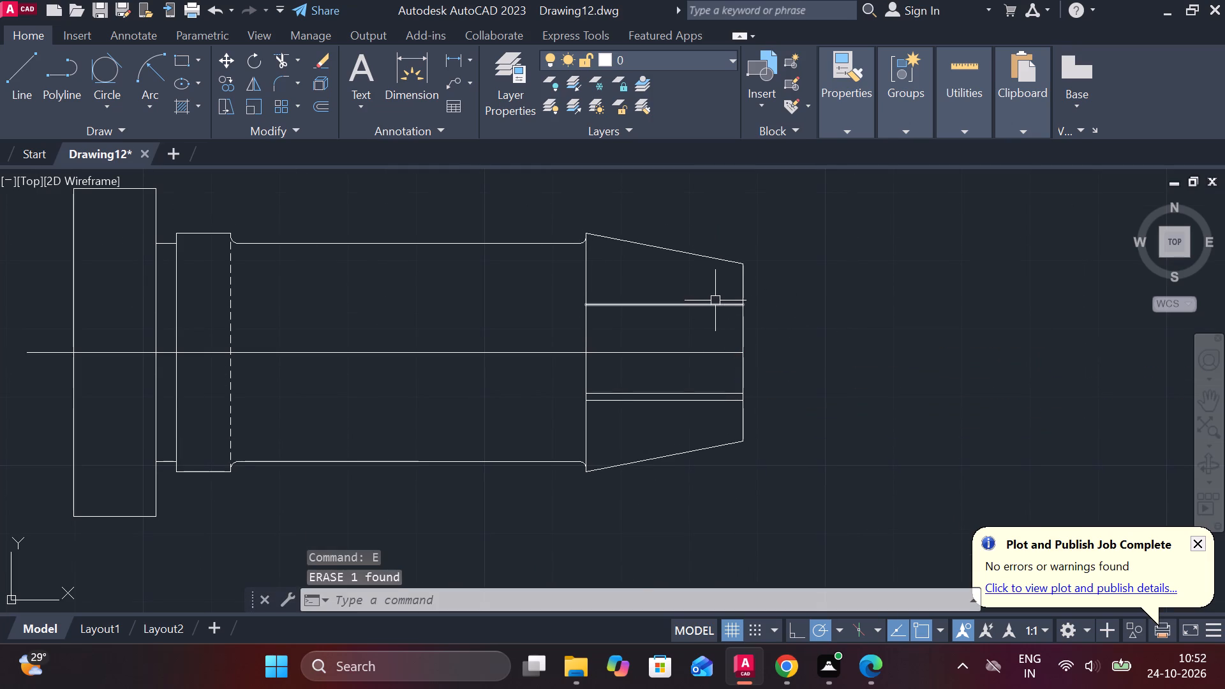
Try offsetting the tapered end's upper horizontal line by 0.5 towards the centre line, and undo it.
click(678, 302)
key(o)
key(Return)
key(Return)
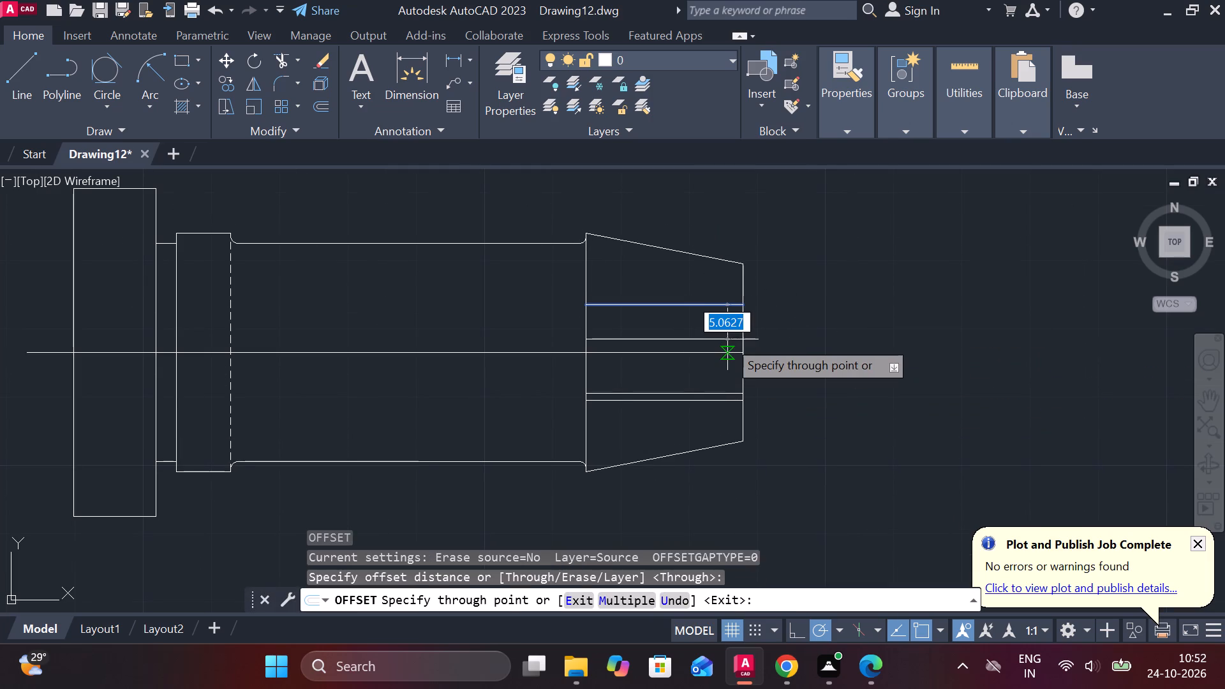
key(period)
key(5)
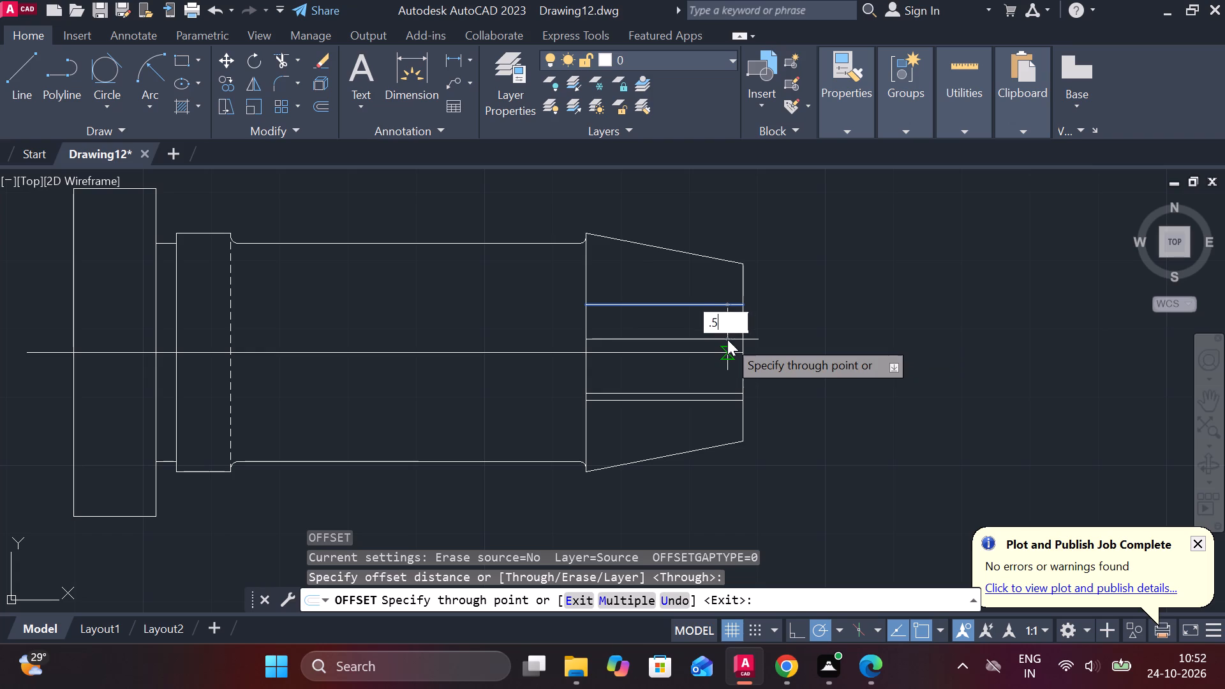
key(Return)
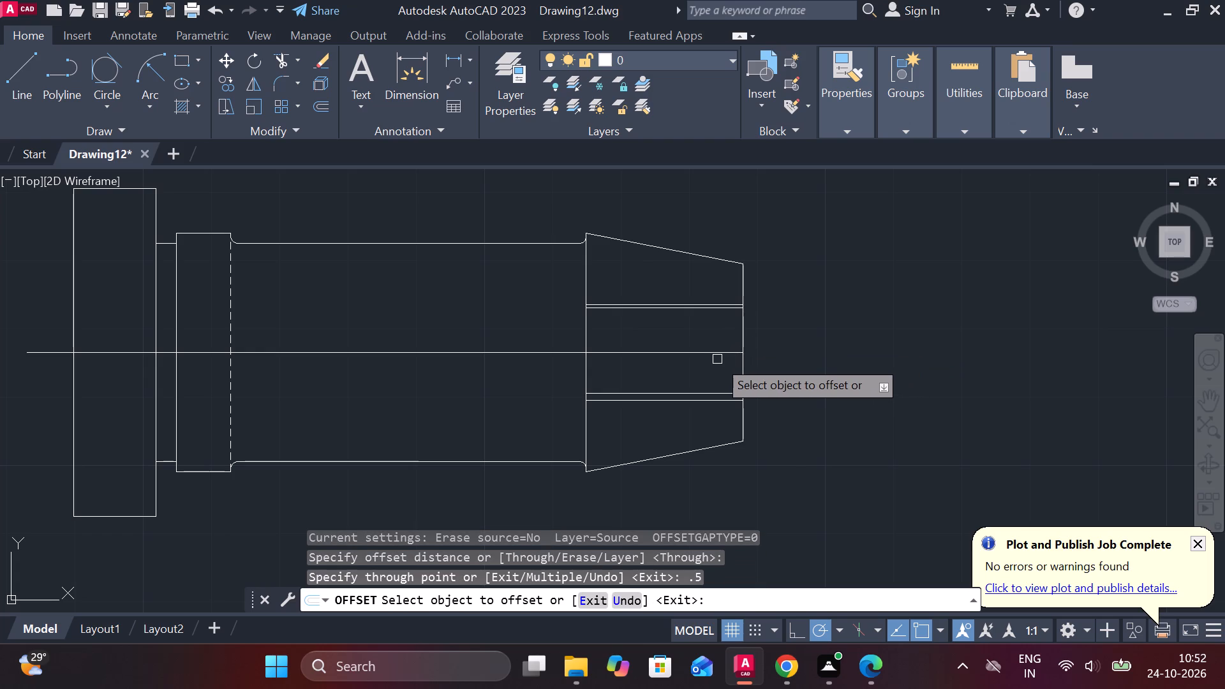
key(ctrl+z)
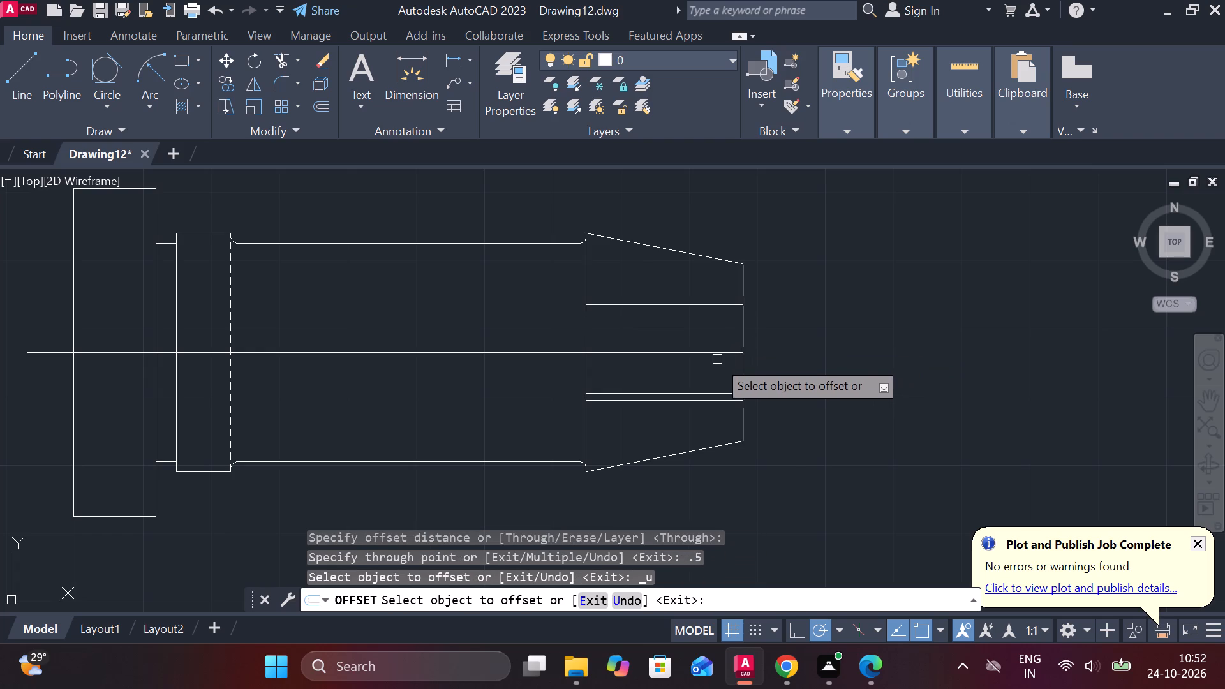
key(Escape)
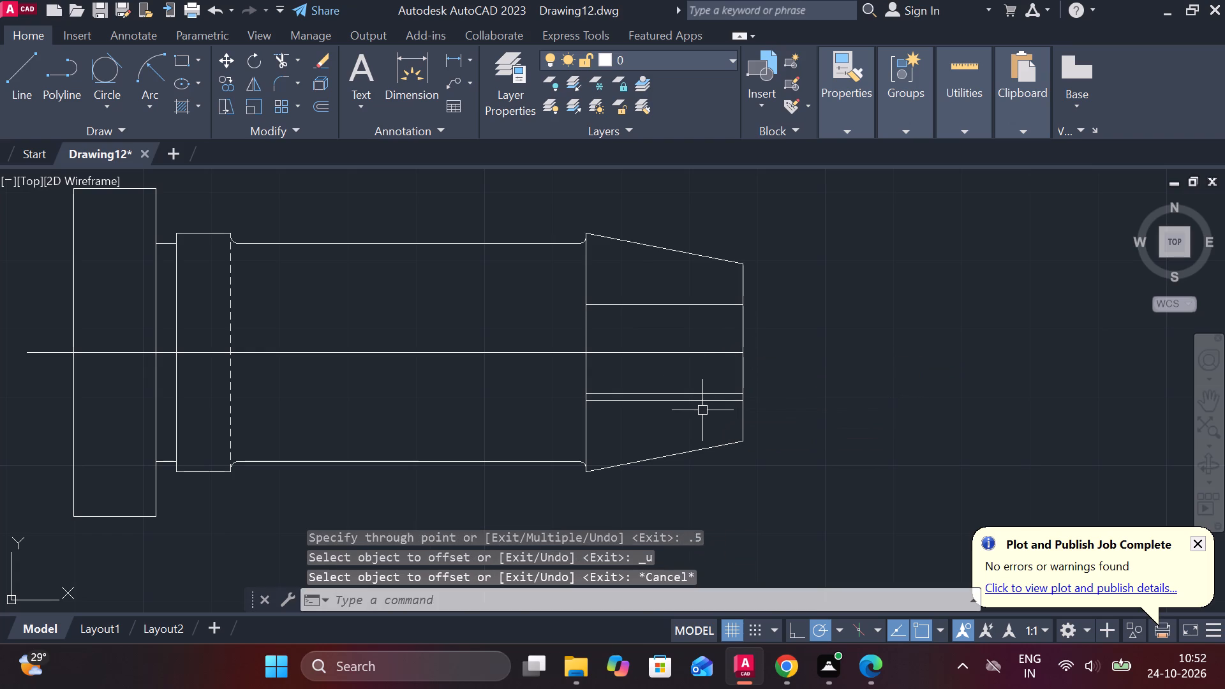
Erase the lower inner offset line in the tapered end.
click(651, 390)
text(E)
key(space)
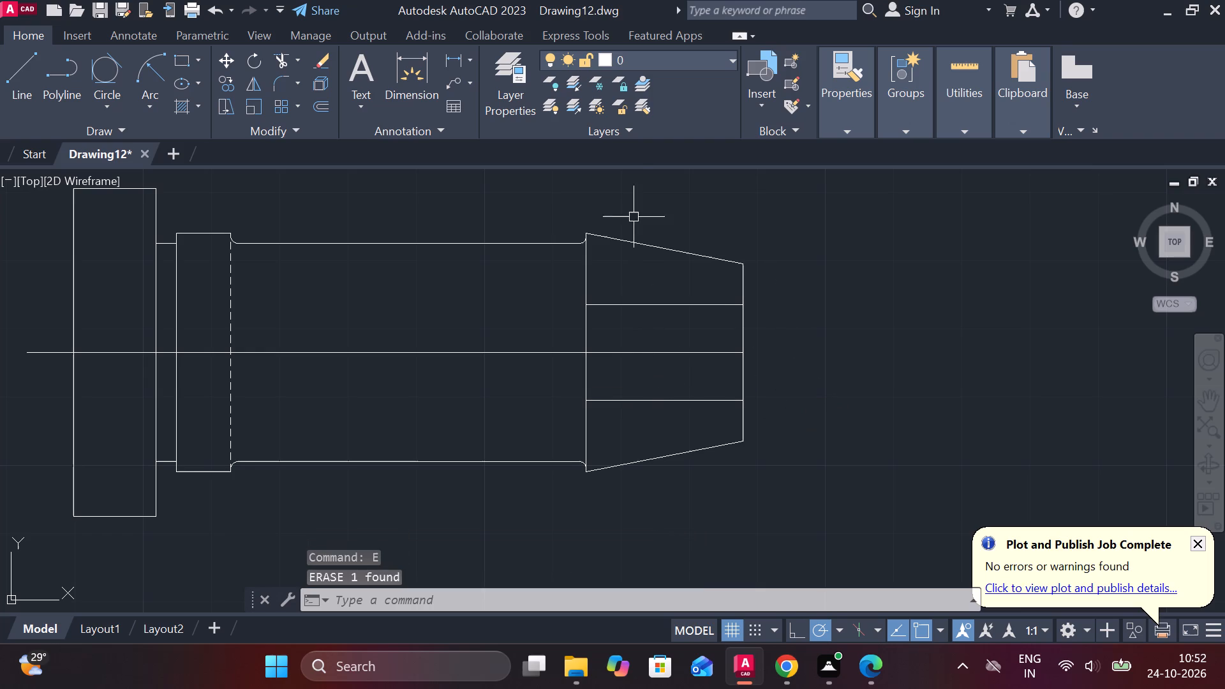
Add a vertical linear dimension between the tapered end's two inner horizontal lines, placed just beyond the narrow end face.
click(463, 70)
click(748, 294)
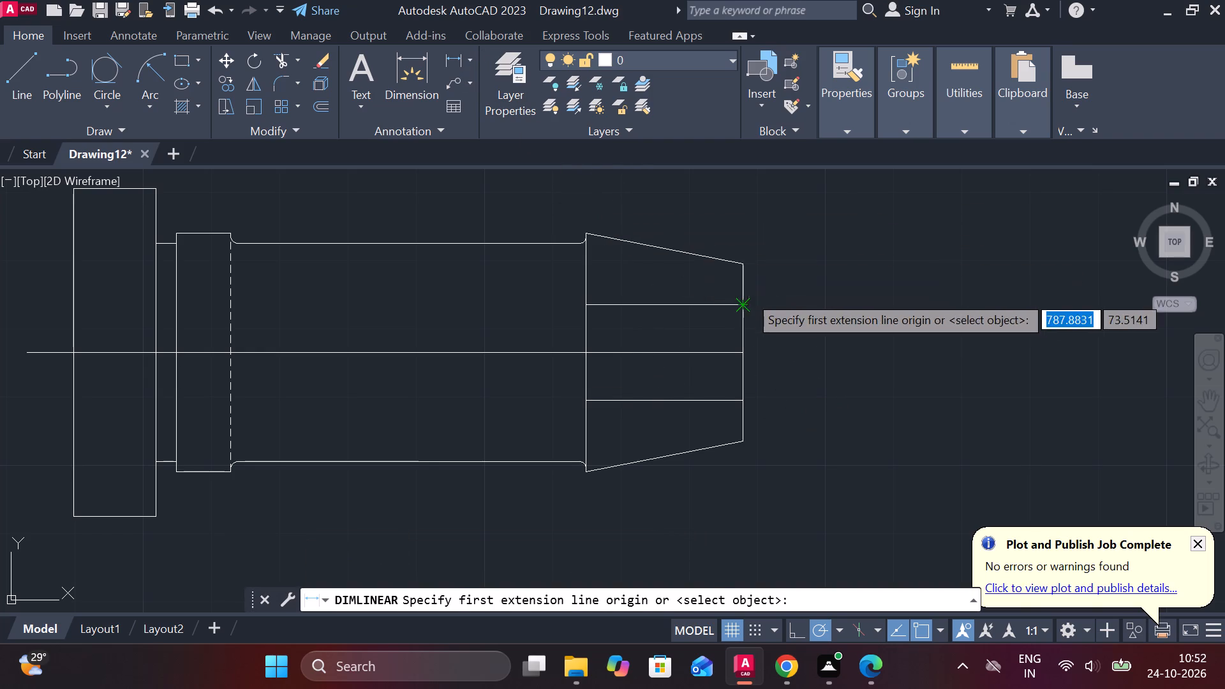
click(740, 404)
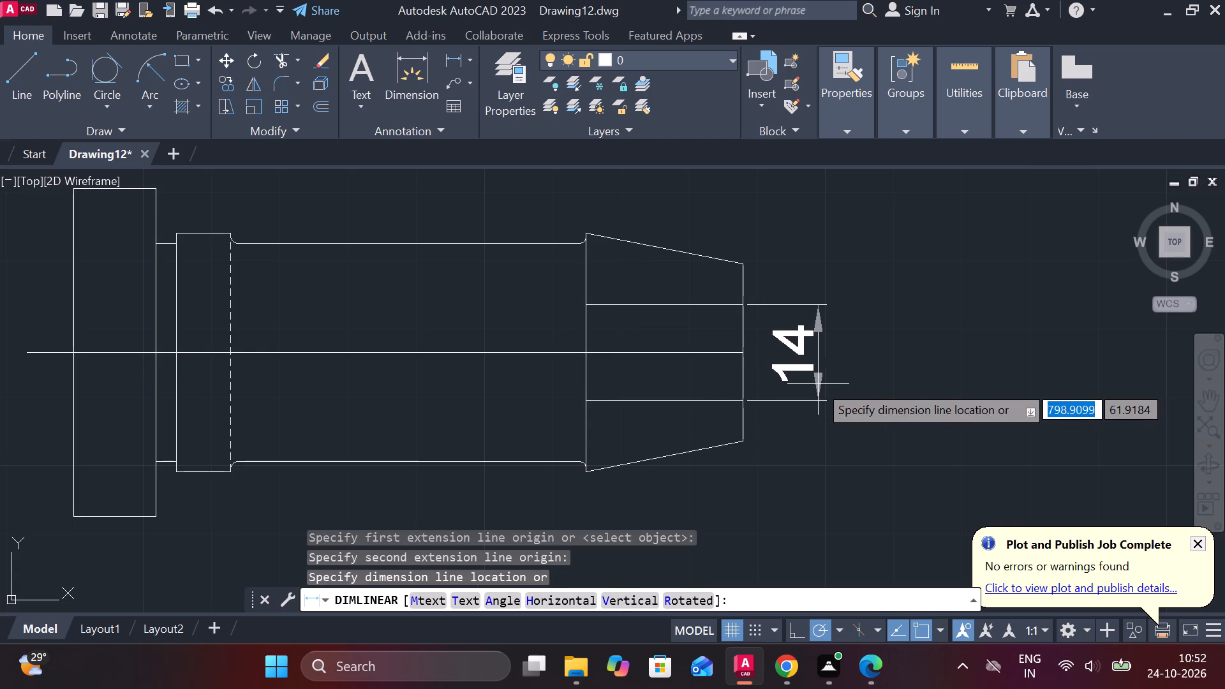
click(818, 384)
Add a vertical linear dimension across the tapered end's full narrow face, placed beyond the 14 dimension.
key(space)
click(743, 264)
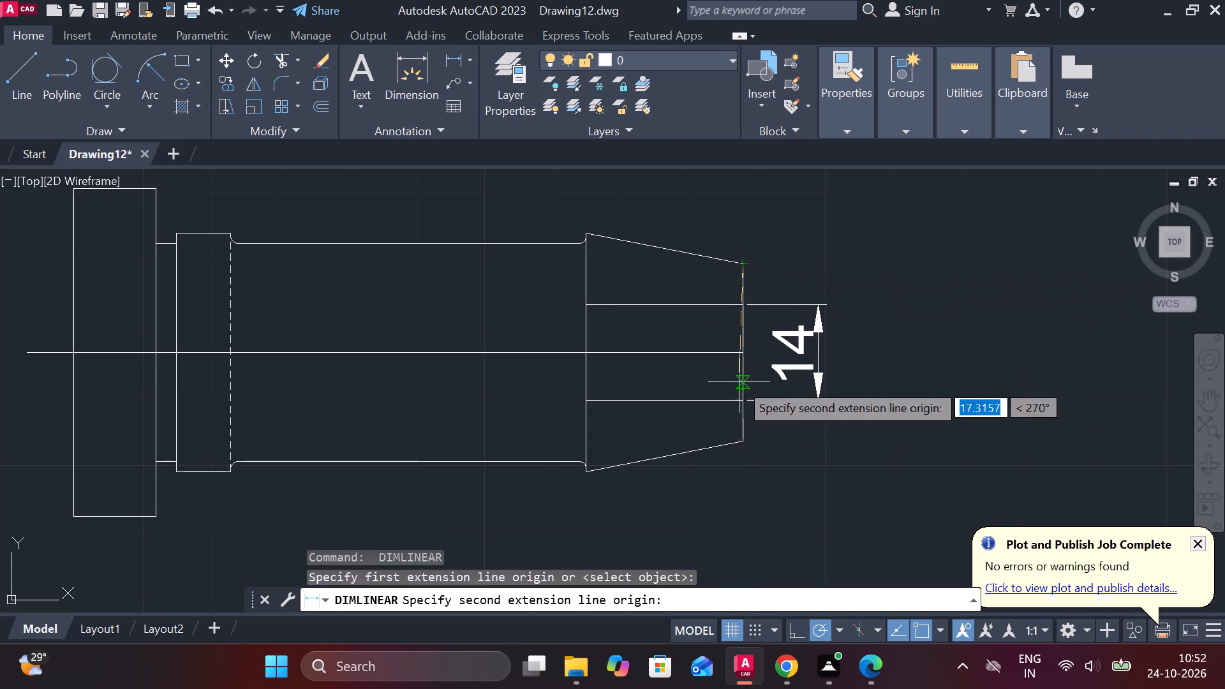
click(742, 440)
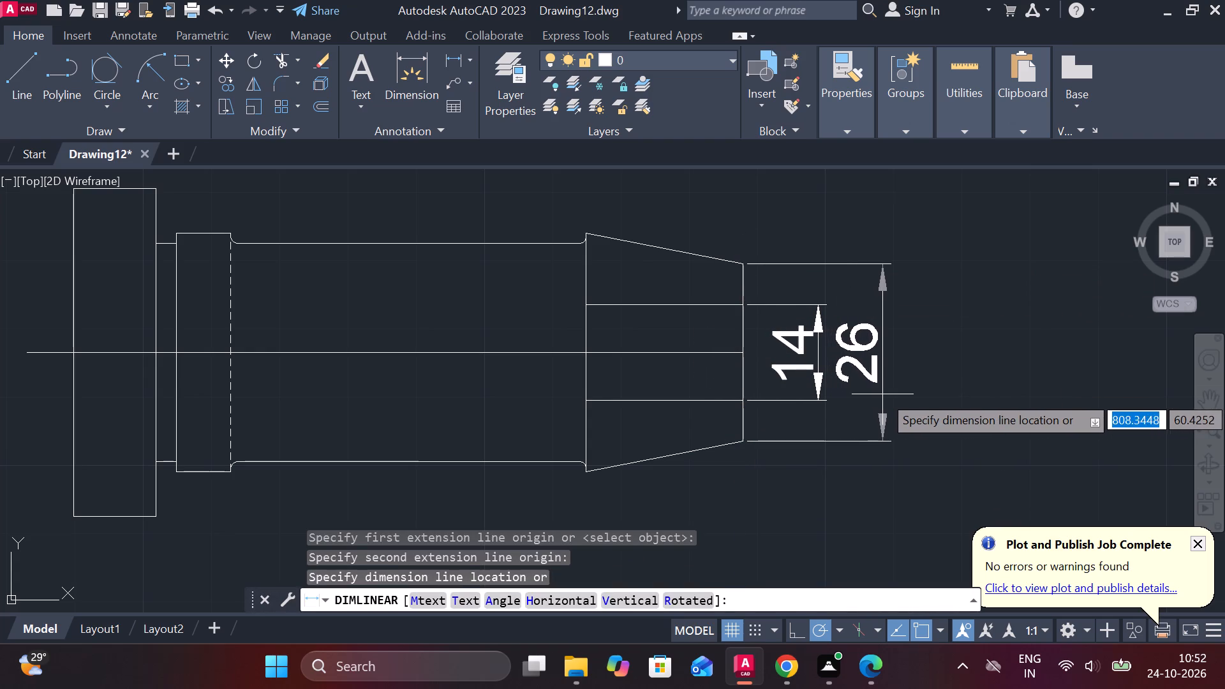
click(882, 394)
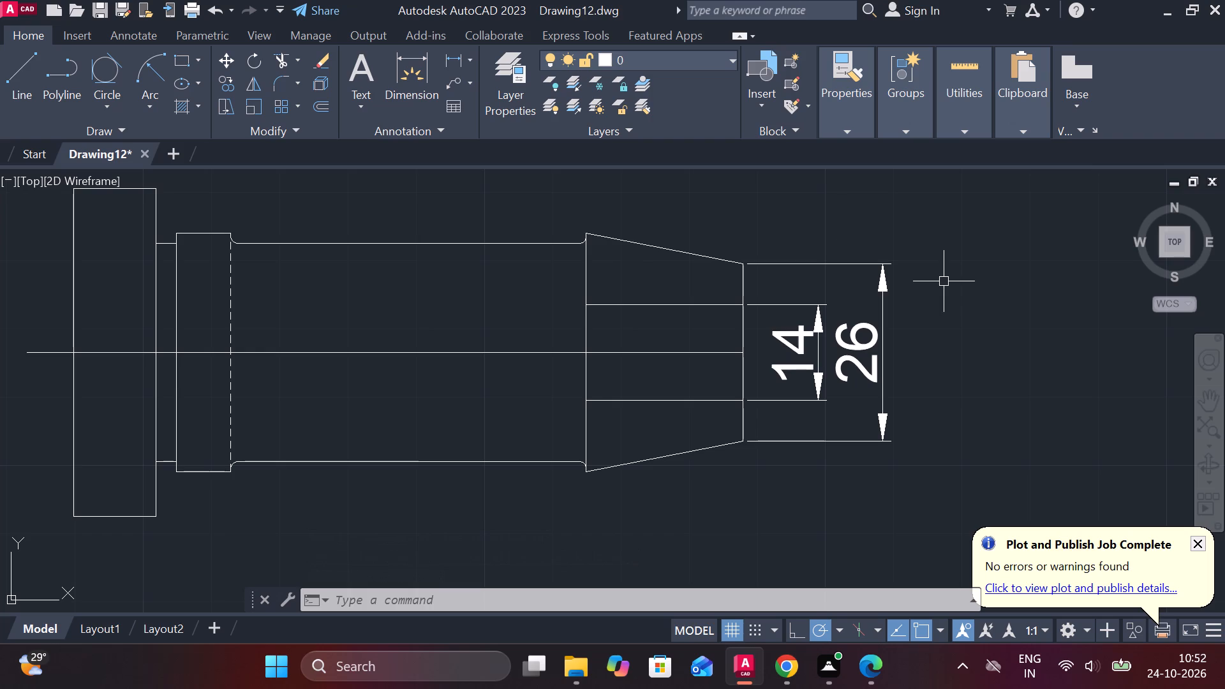
Offset the tapered end's two inner horizontal lines by 1 towards the centre line.
click(704, 304)
key(o)
key(Return)
key(Return)
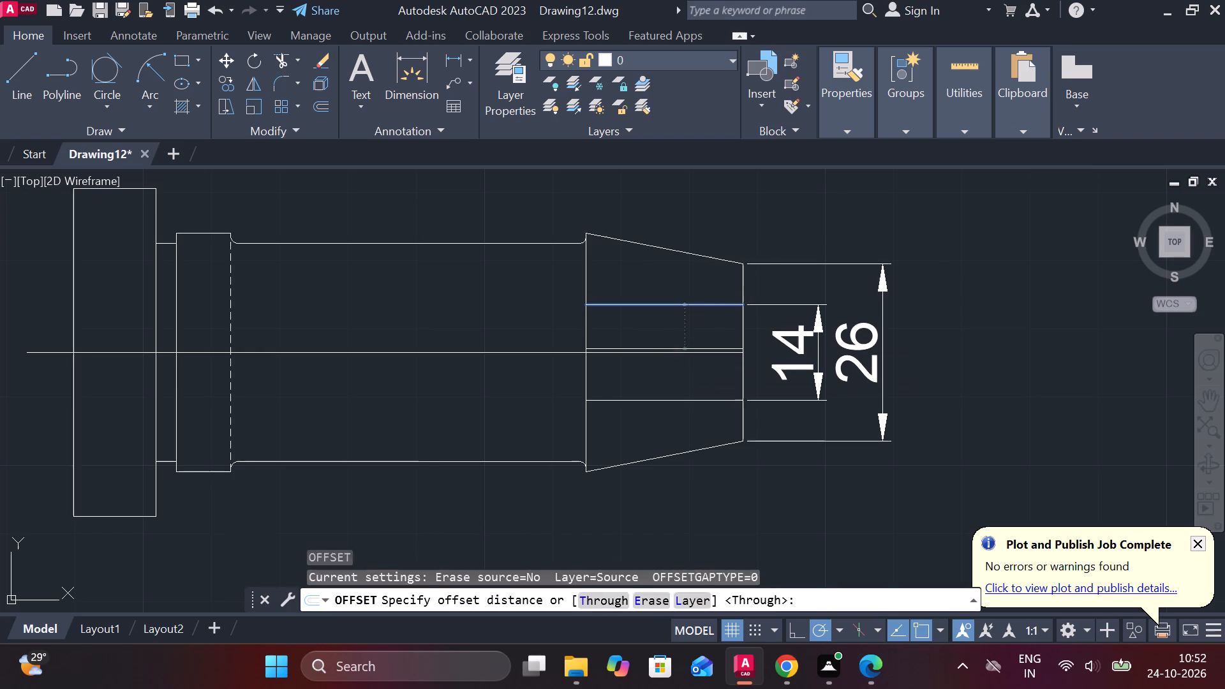
text(1)
key(space)
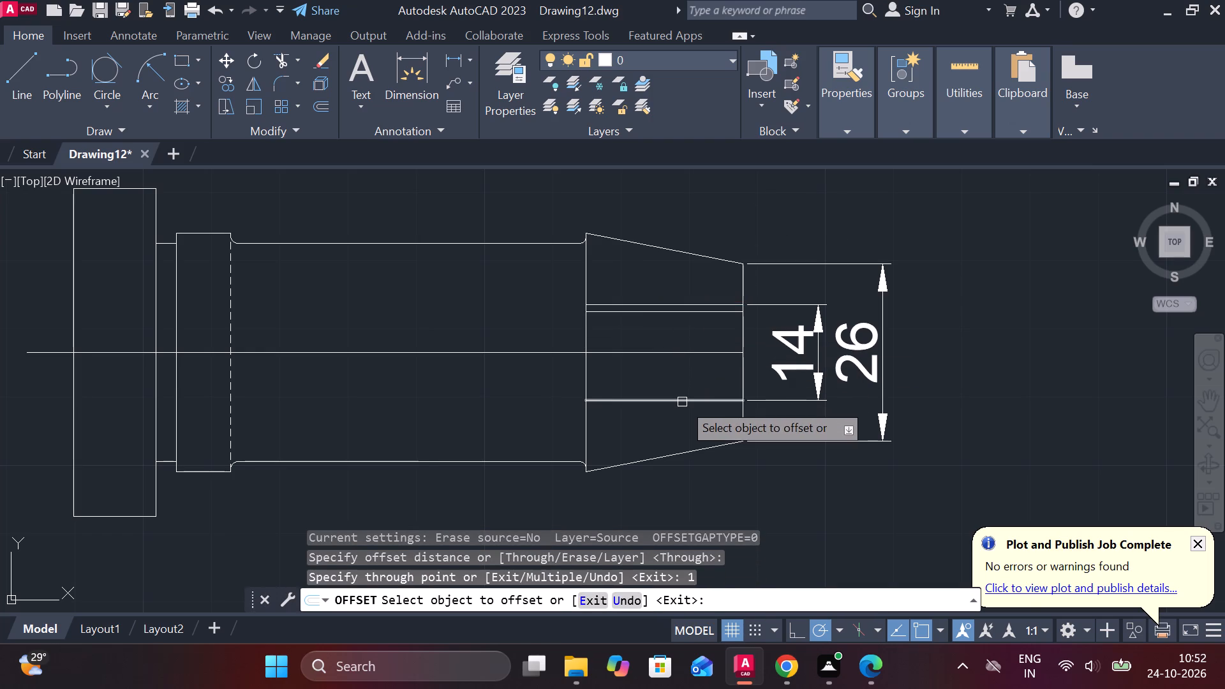
click(682, 402)
text(1)
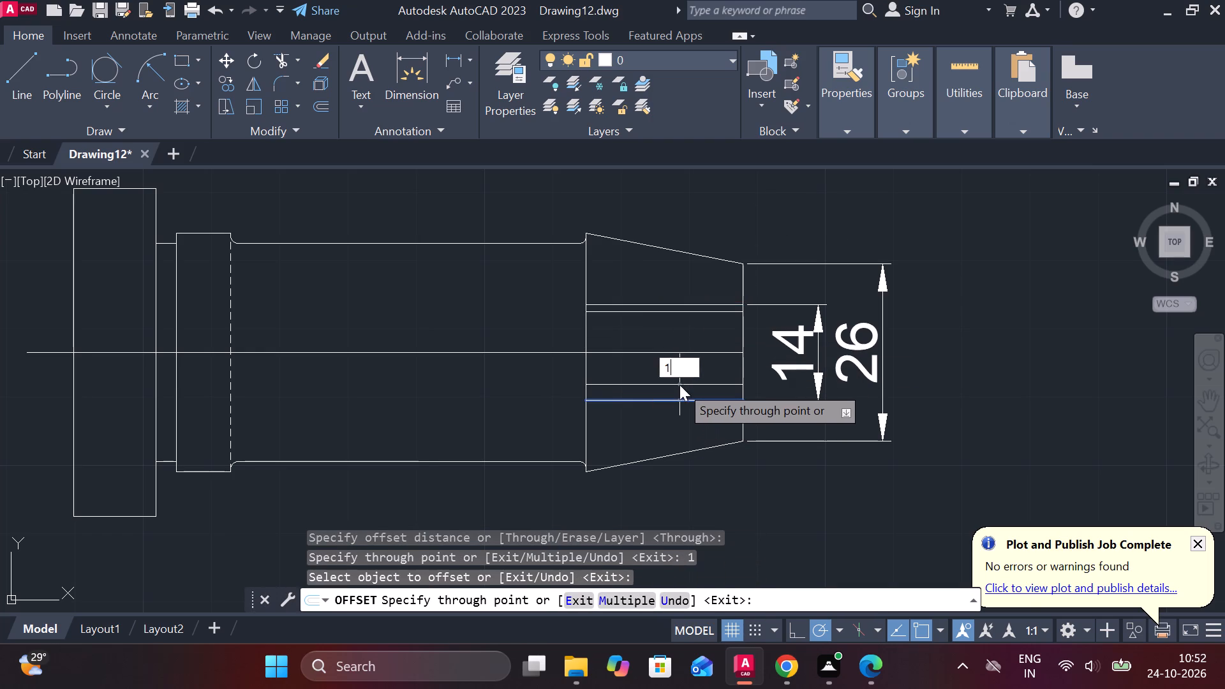
key(space)
scroll(679, 385, down, 1)
key(Escape)
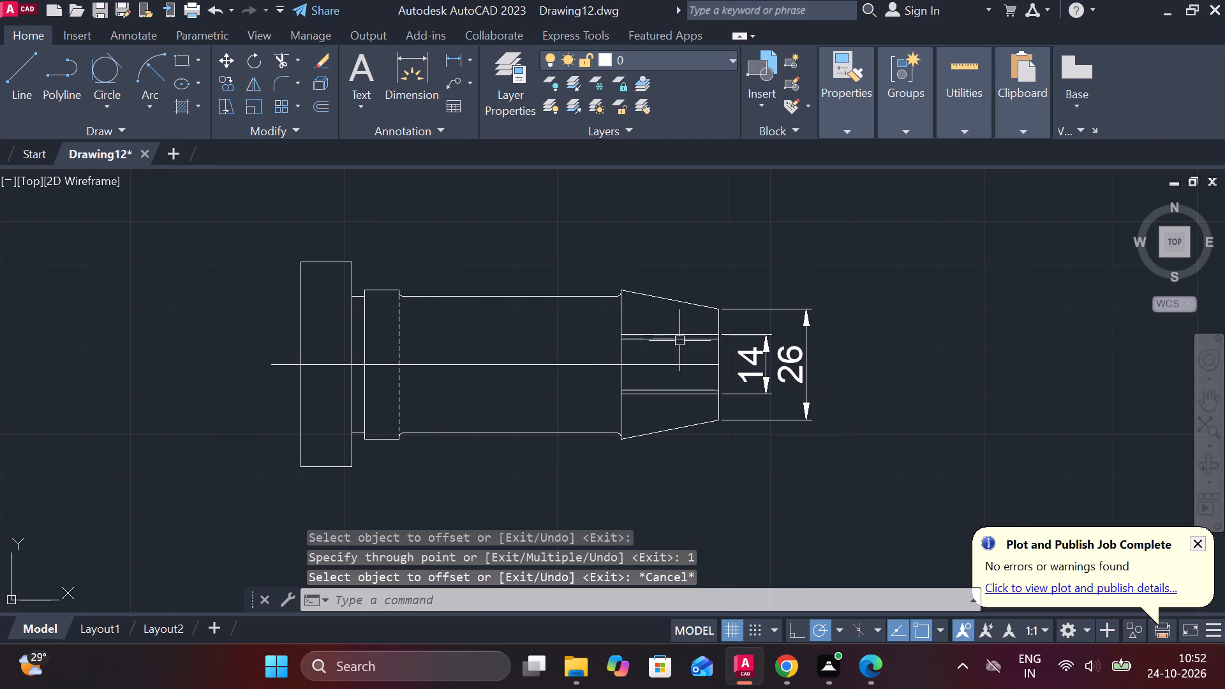
Change the linetype of the tapered end's four inner horizontal lines to DASHED.
click(679, 341)
key(Escape)
click(685, 352)
click(674, 326)
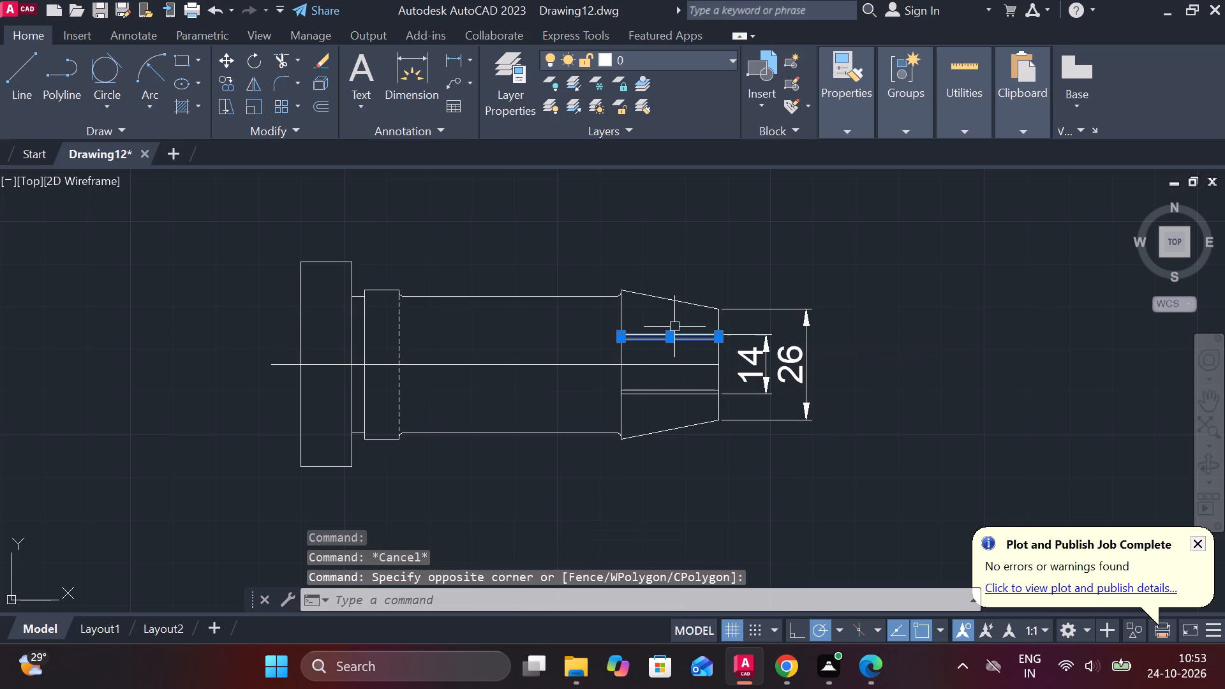
click(679, 415)
click(667, 385)
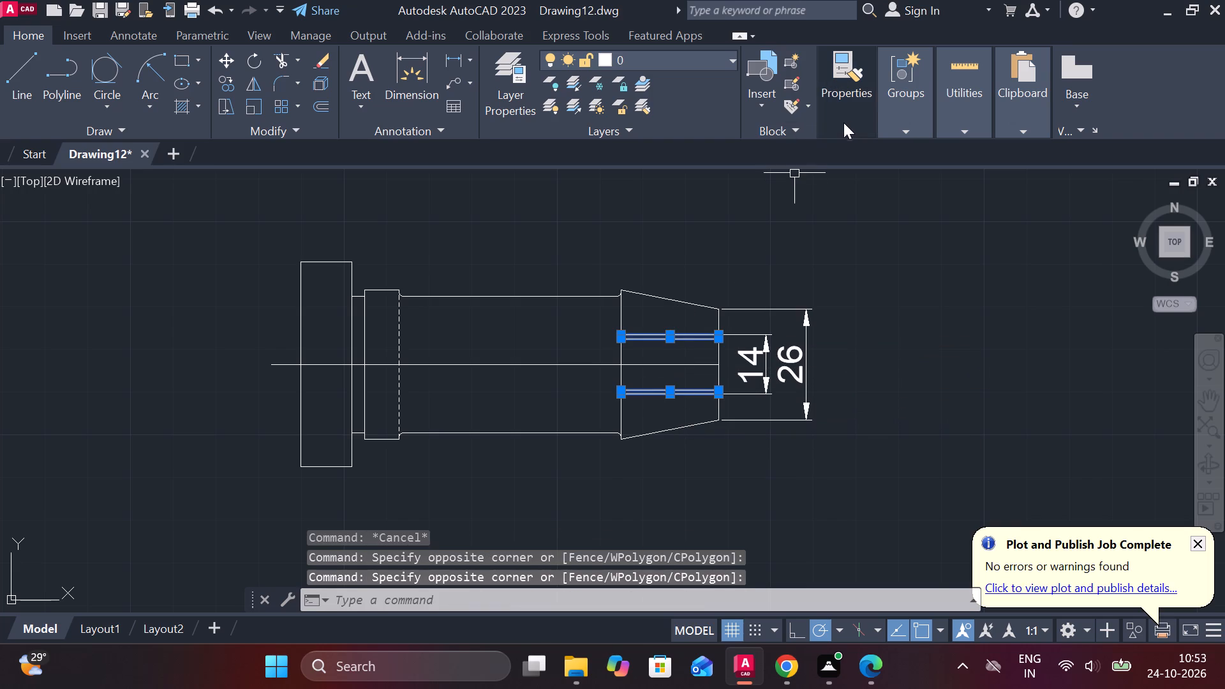
click(845, 121)
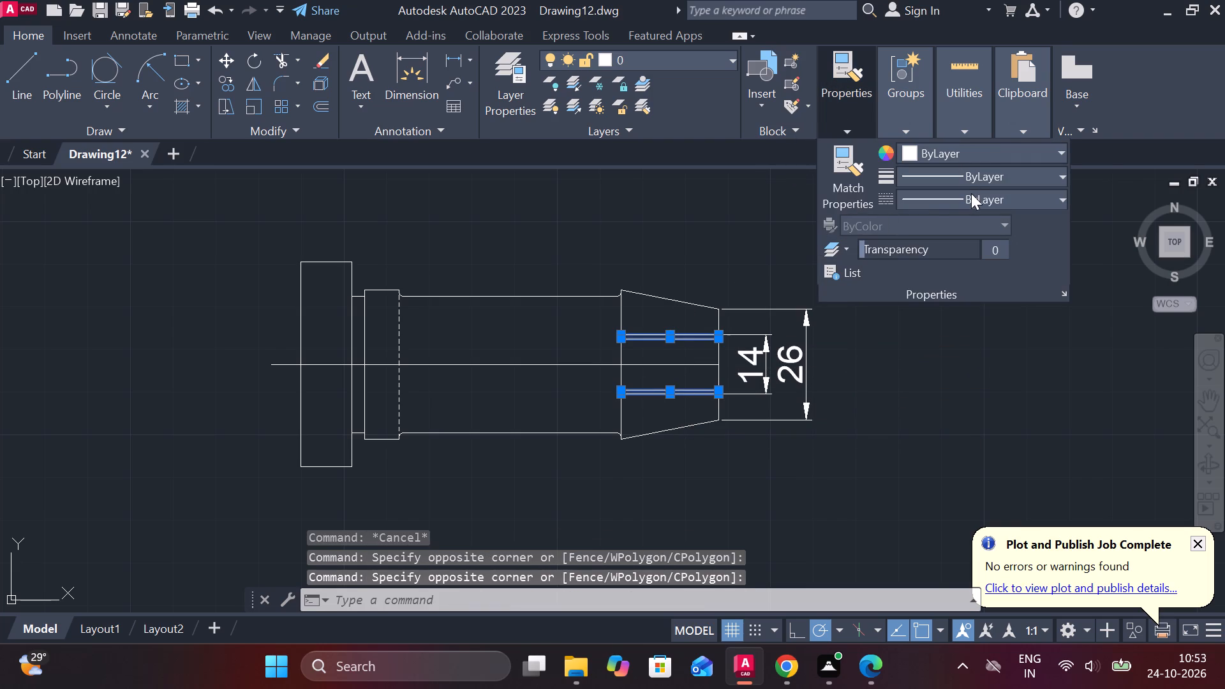
click(971, 193)
click(951, 312)
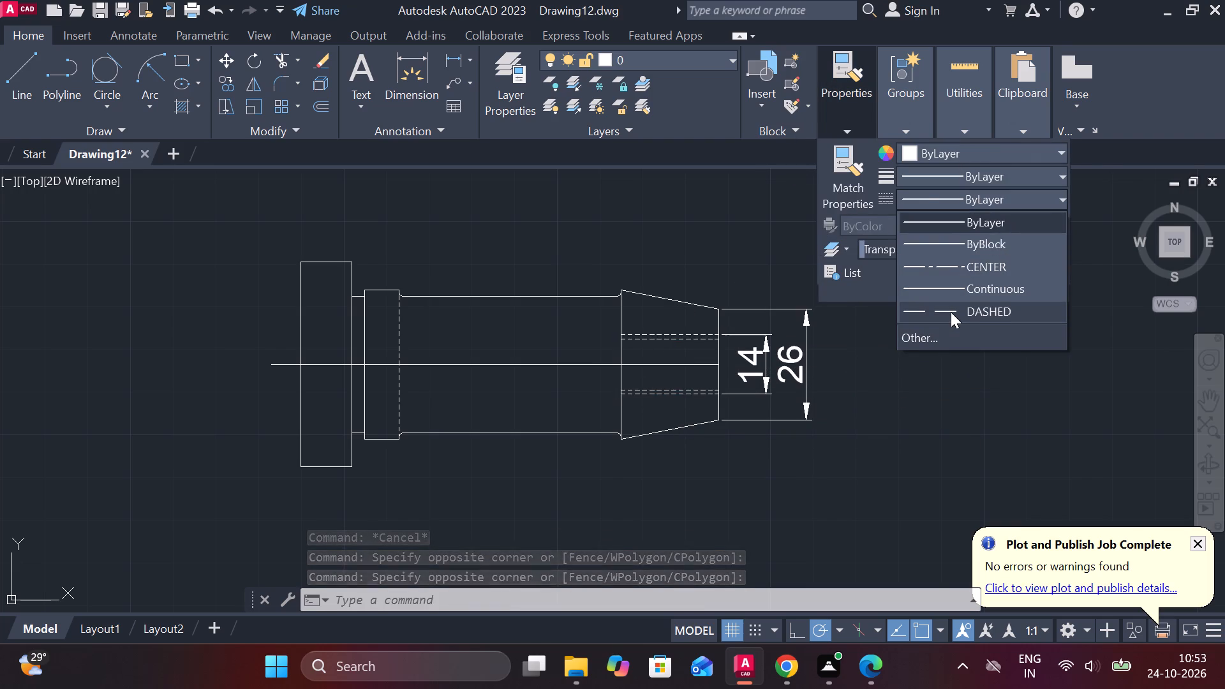
key(Escape)
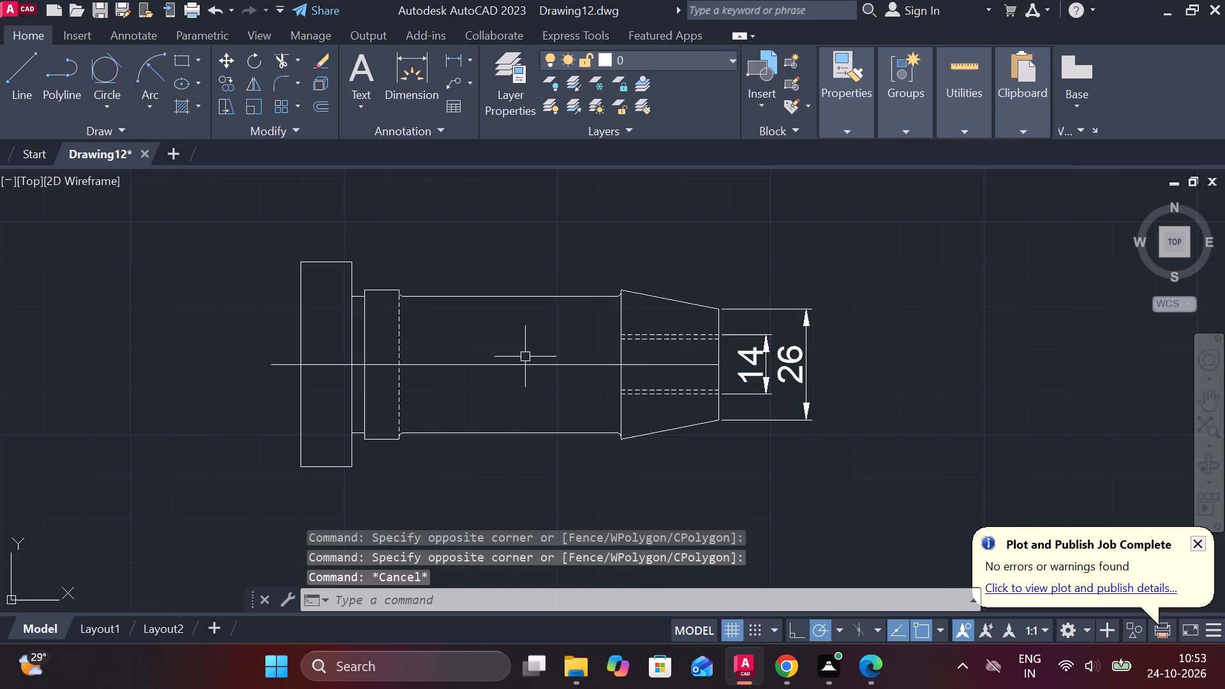
Change the linetype of the shaft's long horizontal axis line to CENTER.
click(530, 367)
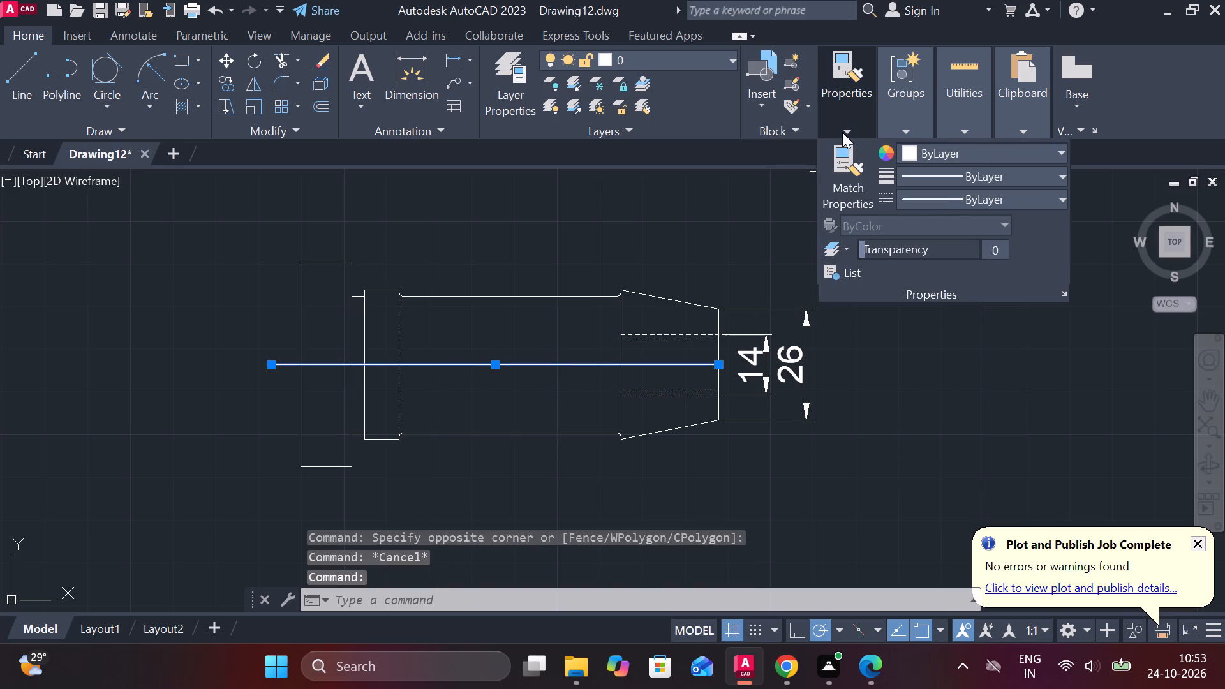
click(842, 132)
click(942, 201)
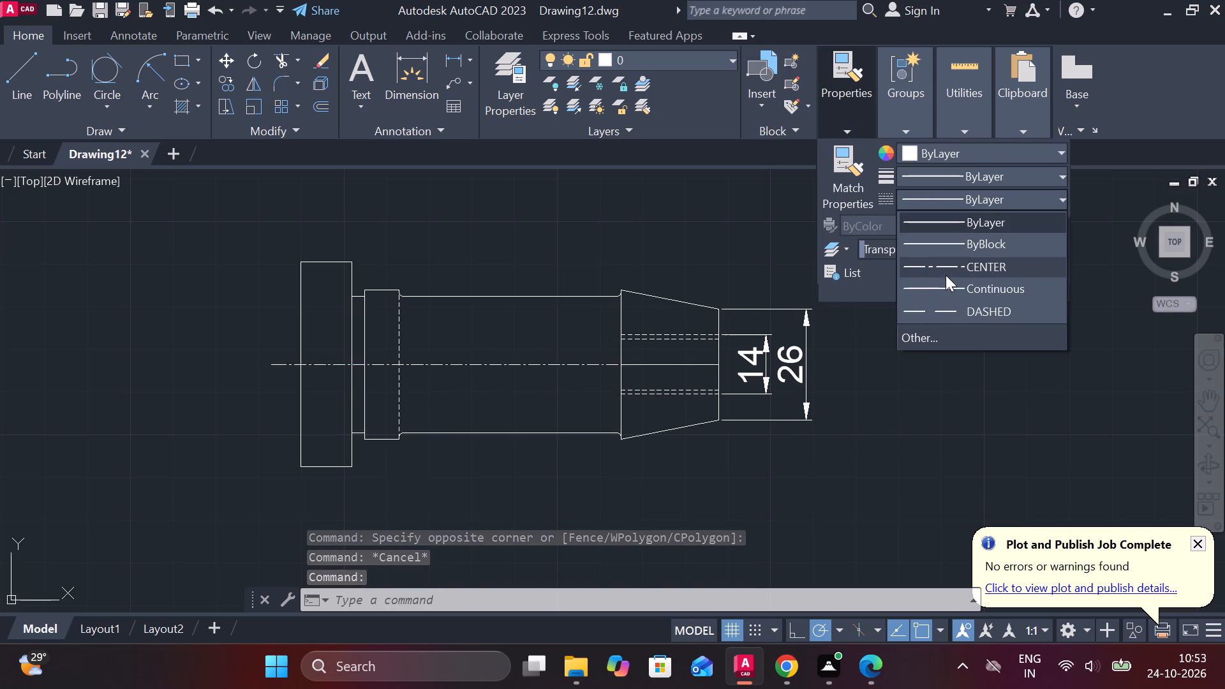
click(946, 269)
key(Escape)
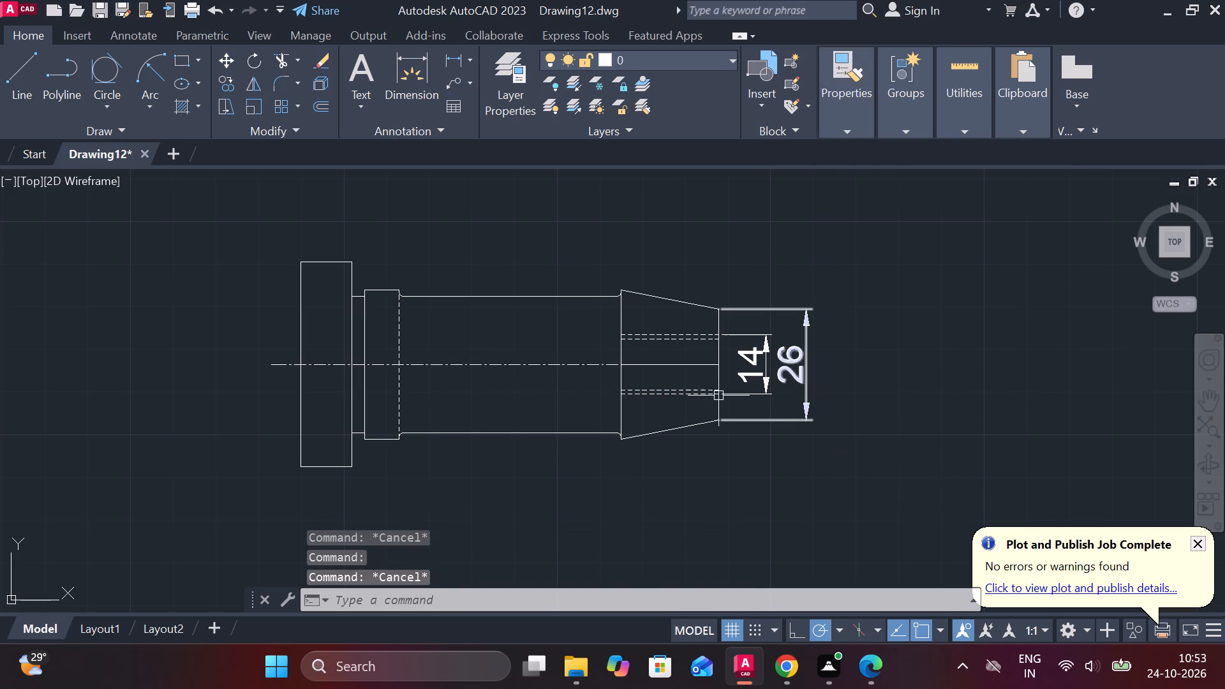
Erase the continuous line segment overlapping the centre line inside the tapered end.
click(704, 366)
text(E)
key(space)
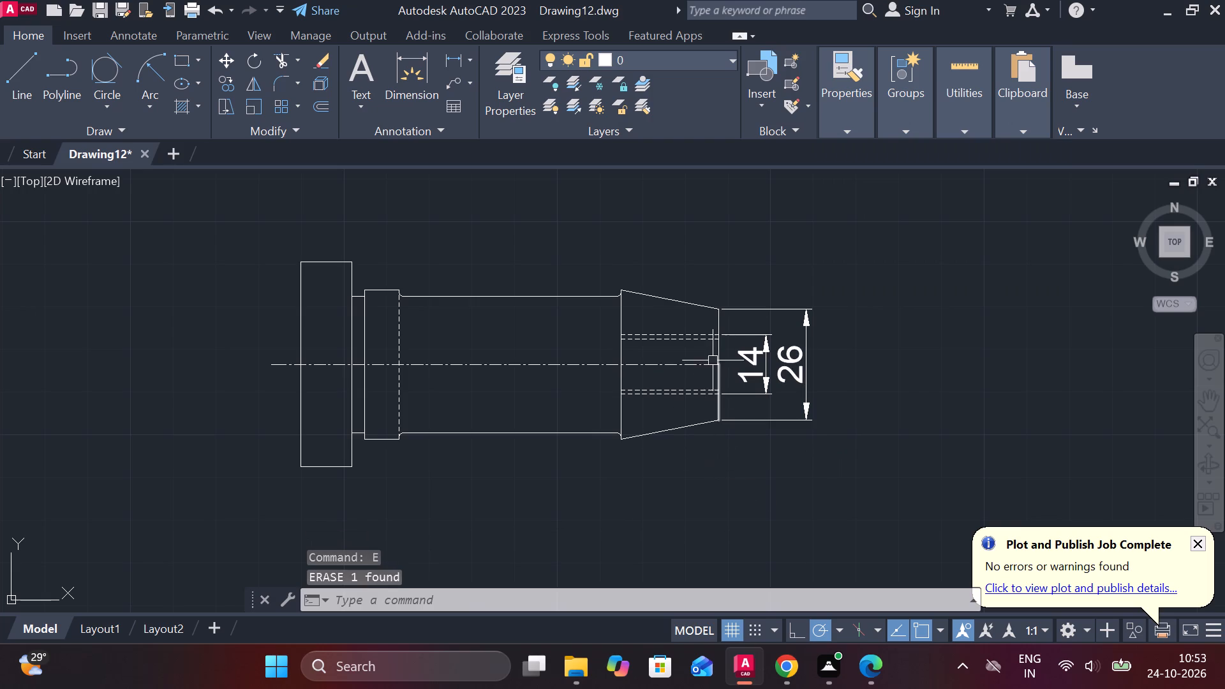
Add a horizontal linear dimension for the flange's width, placed below the flange.
scroll(736, 387, down, 2)
scroll(593, 443, up, 1)
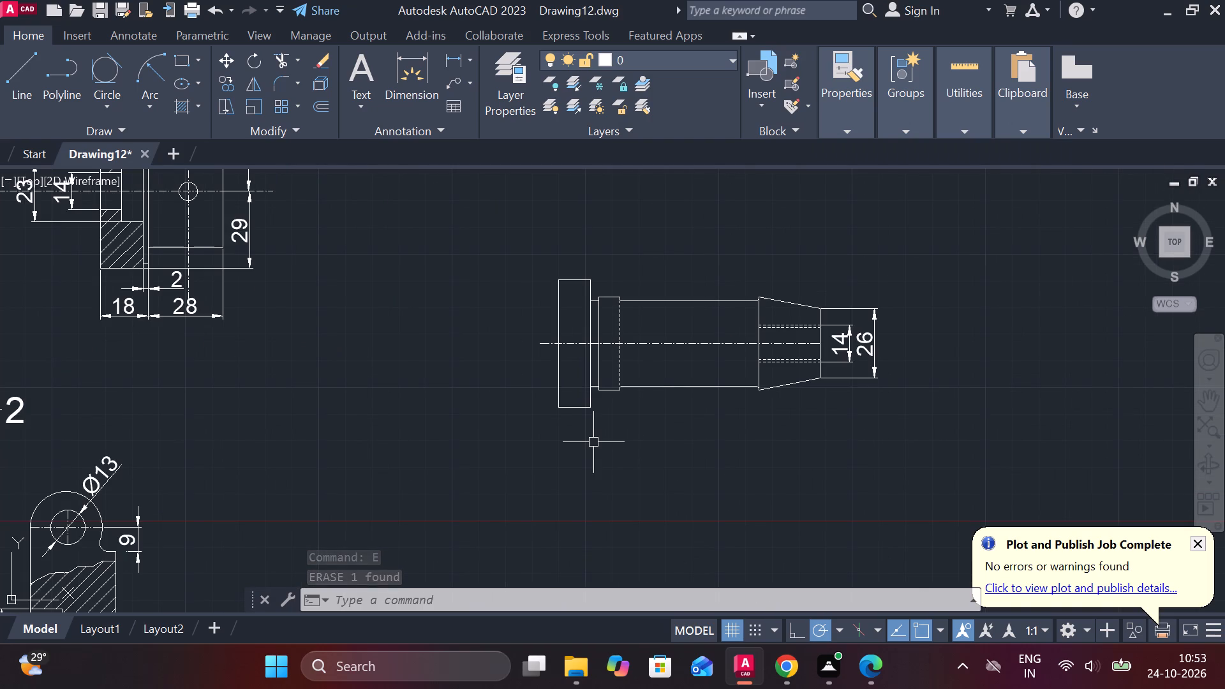
middle_drag(691, 415, 674, 433)
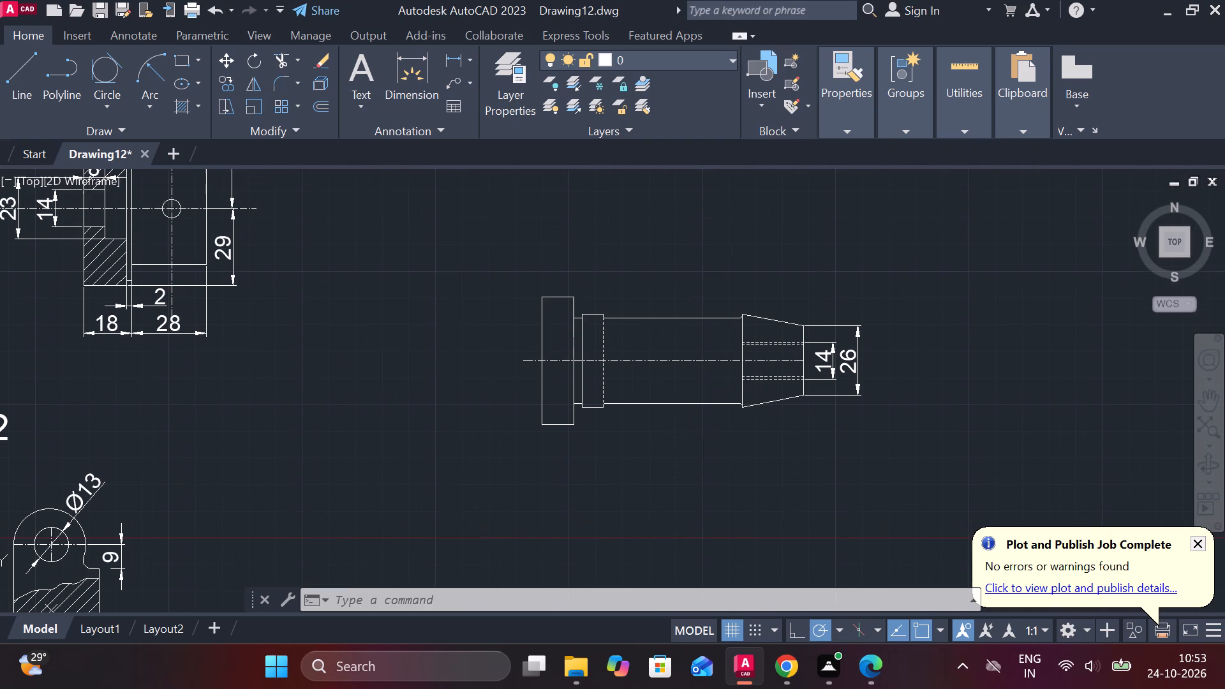
scroll(697, 457, down, 1)
middle_drag(697, 457, 652, 456)
scroll(645, 439, up, 1)
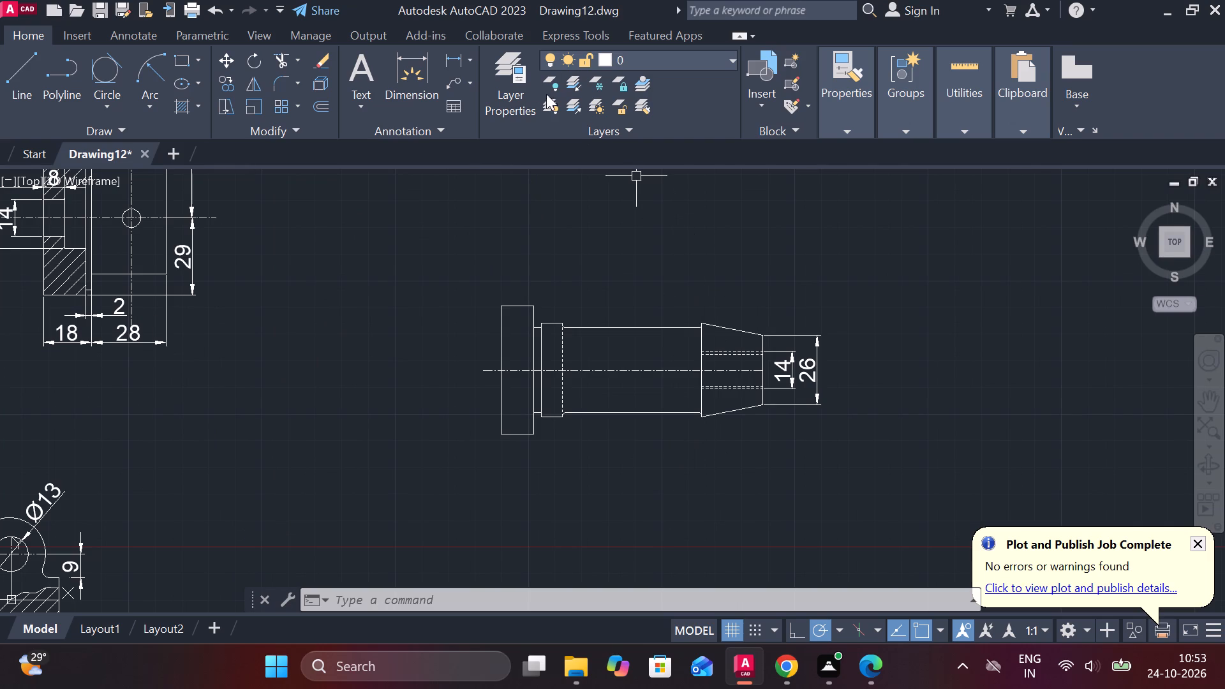
click(459, 66)
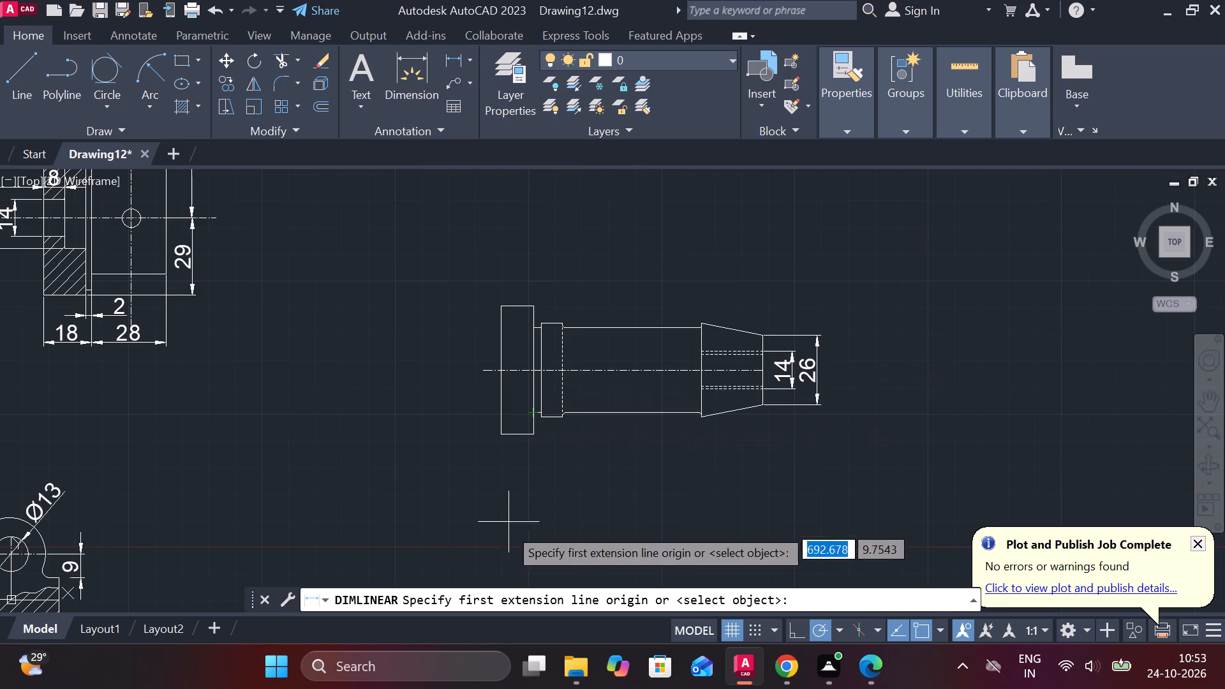
click(498, 438)
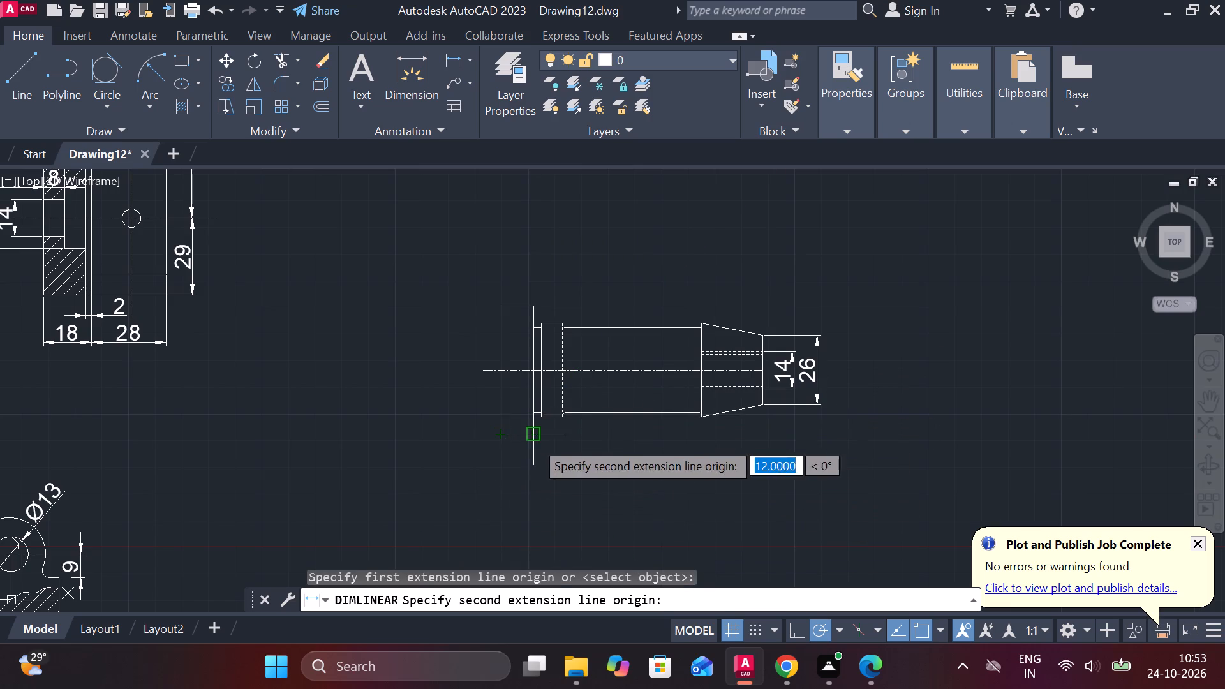
click(534, 440)
click(521, 482)
Add a horizontal linear dimension for the narrow neck between the flange and the collar, placed just below the flange's lower edge.
key(space)
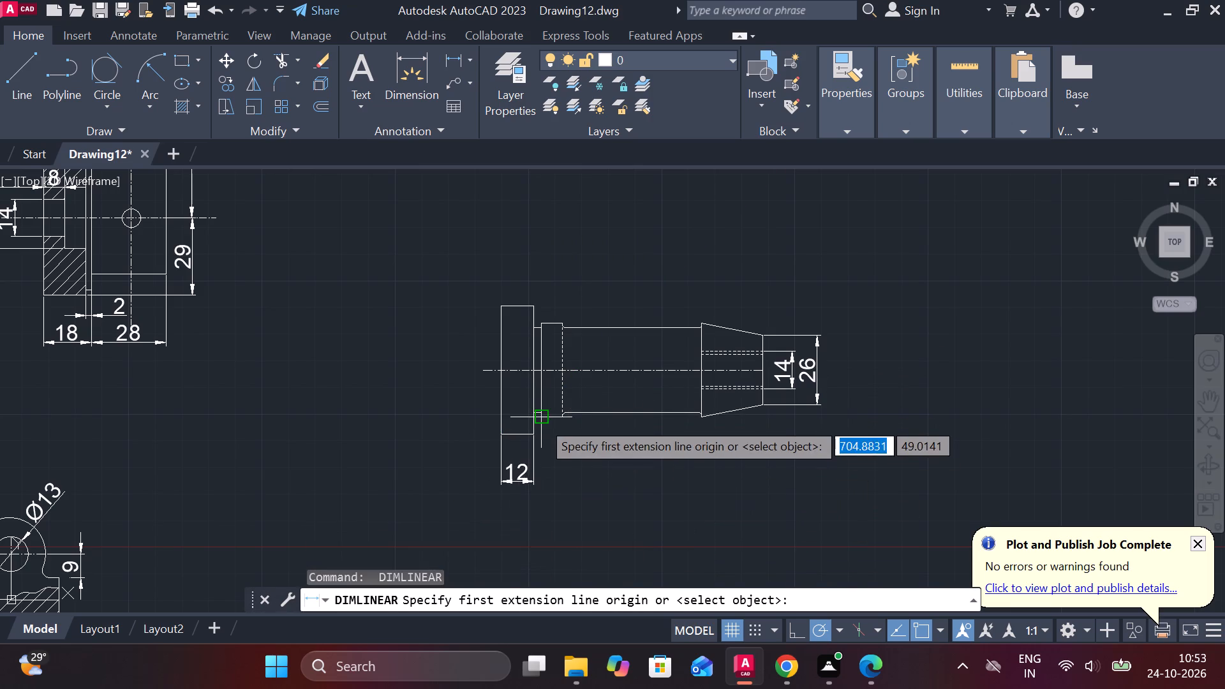
scroll(541, 420, up, 2)
click(520, 403)
click(535, 403)
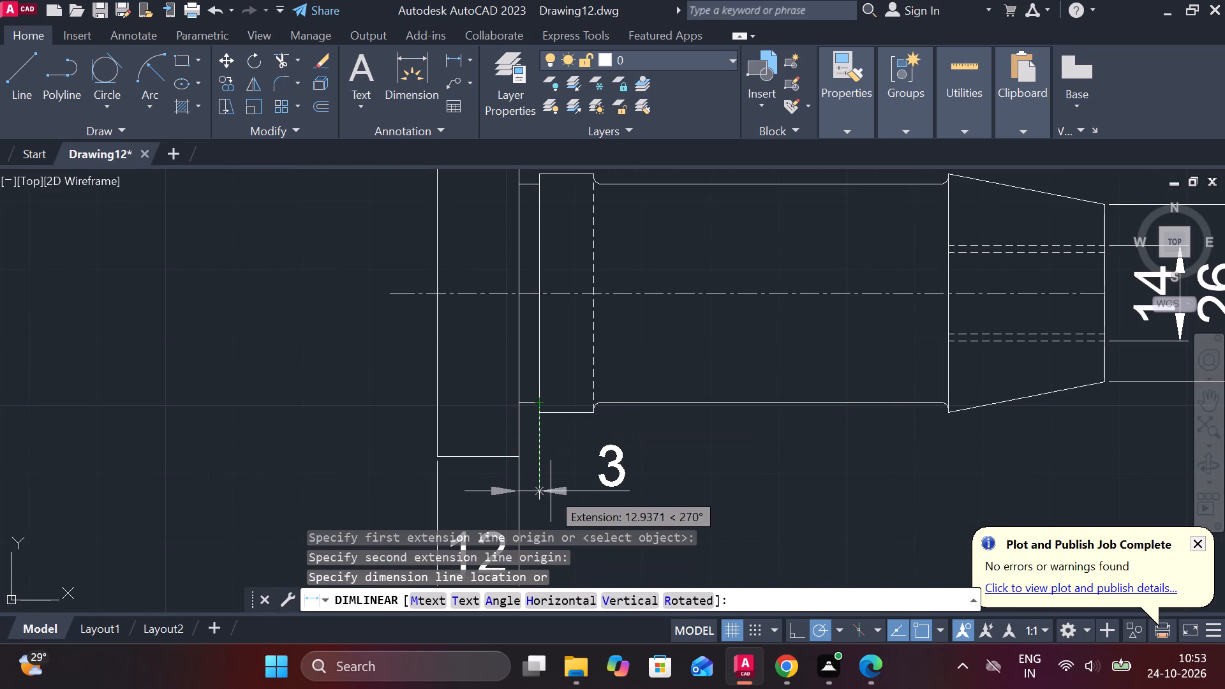
click(547, 496)
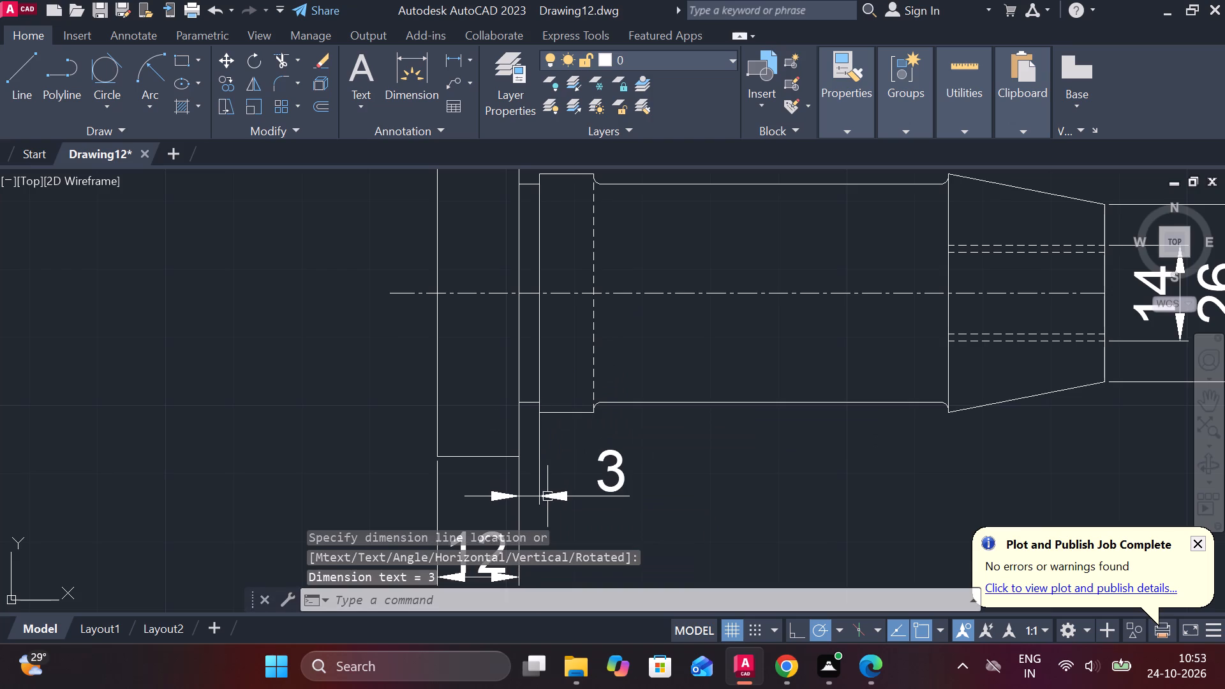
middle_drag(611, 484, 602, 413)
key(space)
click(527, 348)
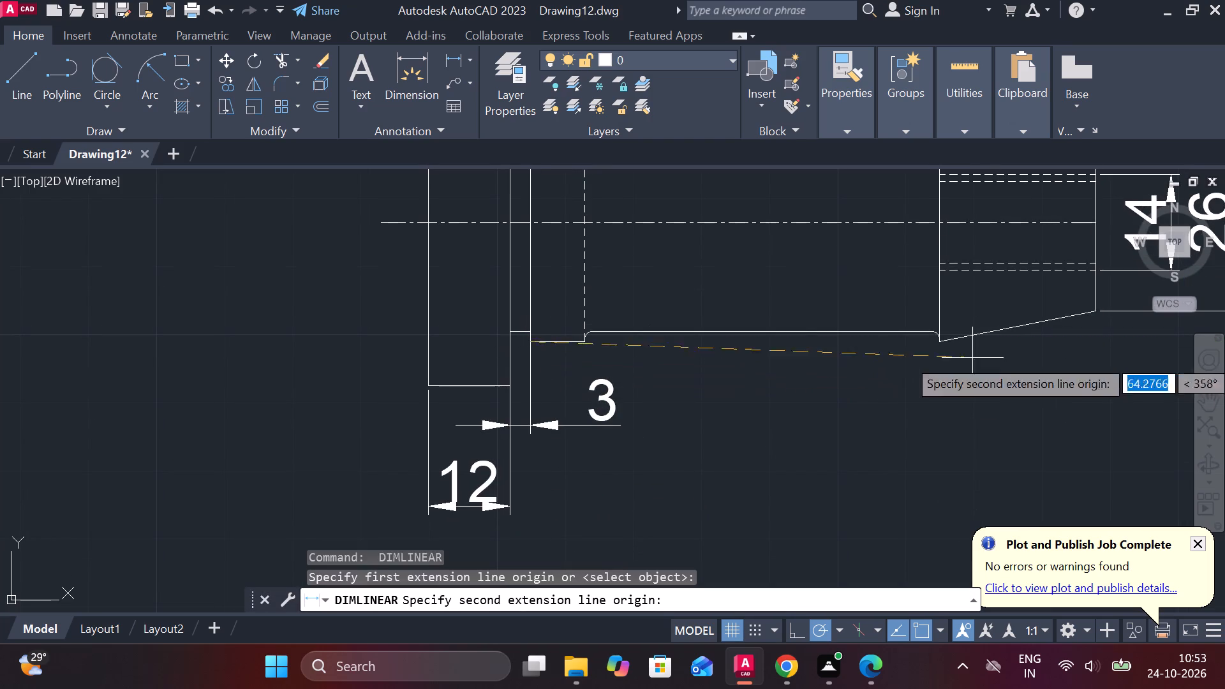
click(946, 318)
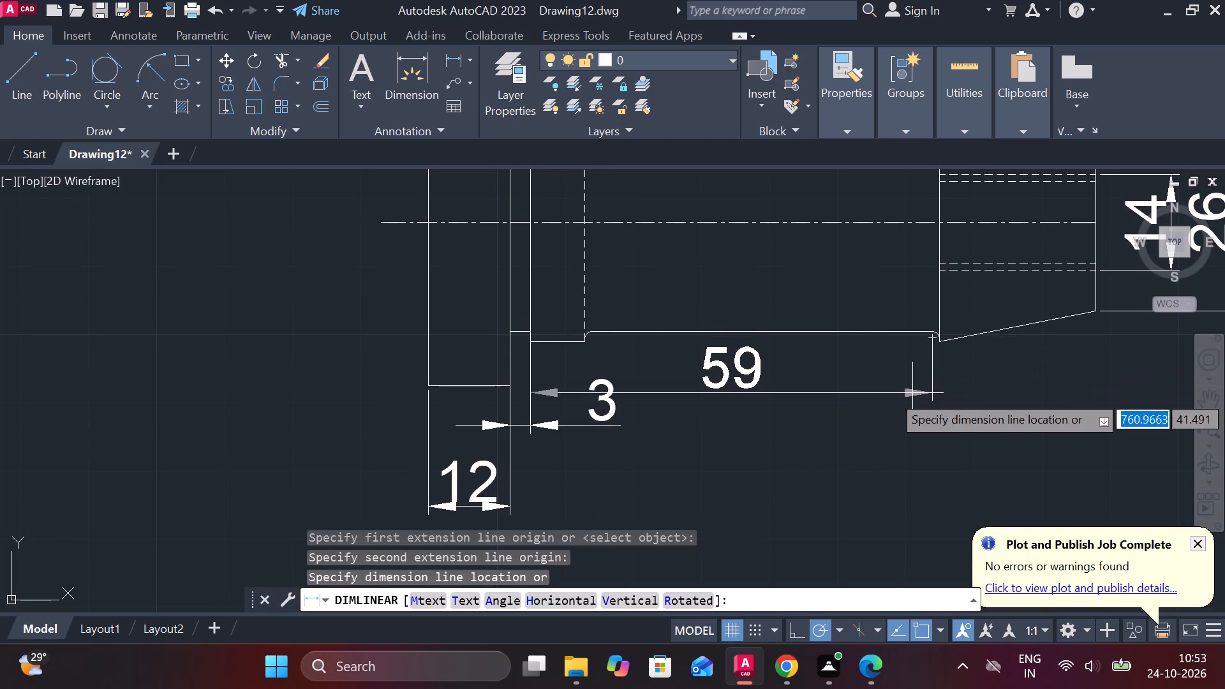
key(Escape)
Add a horizontal linear dimension from the collar's flange-side edge to the tapered end's wide face, aligned with the flange width dimension.
key(space)
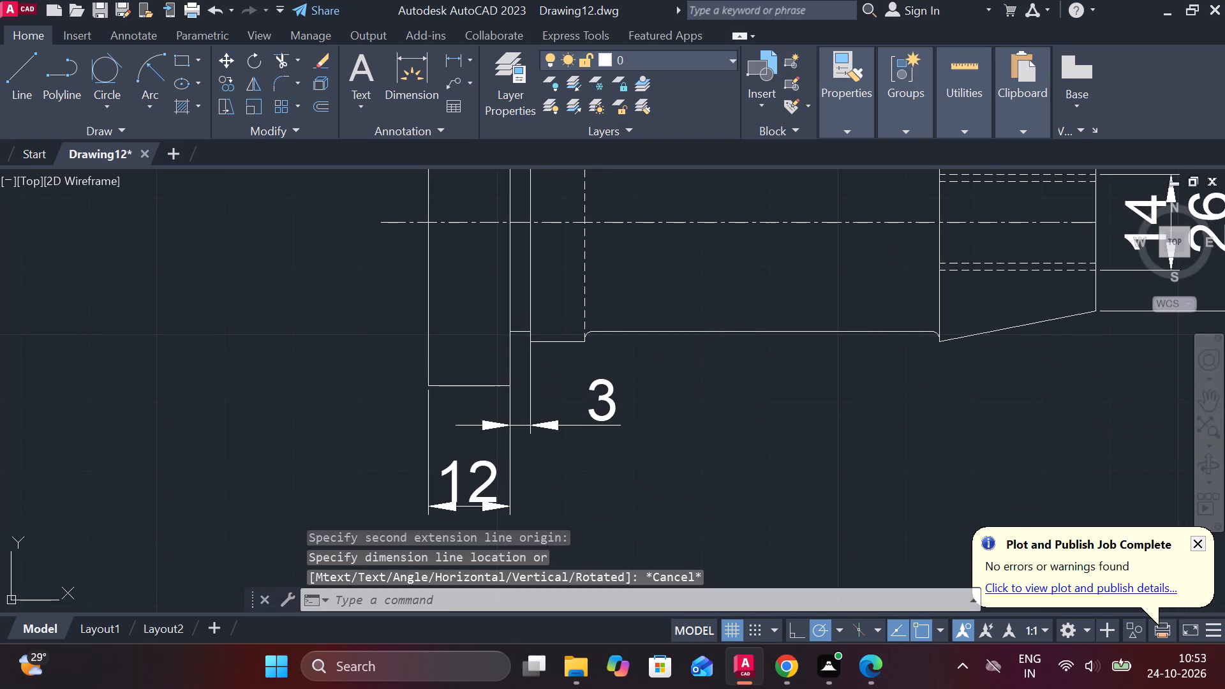
click(536, 300)
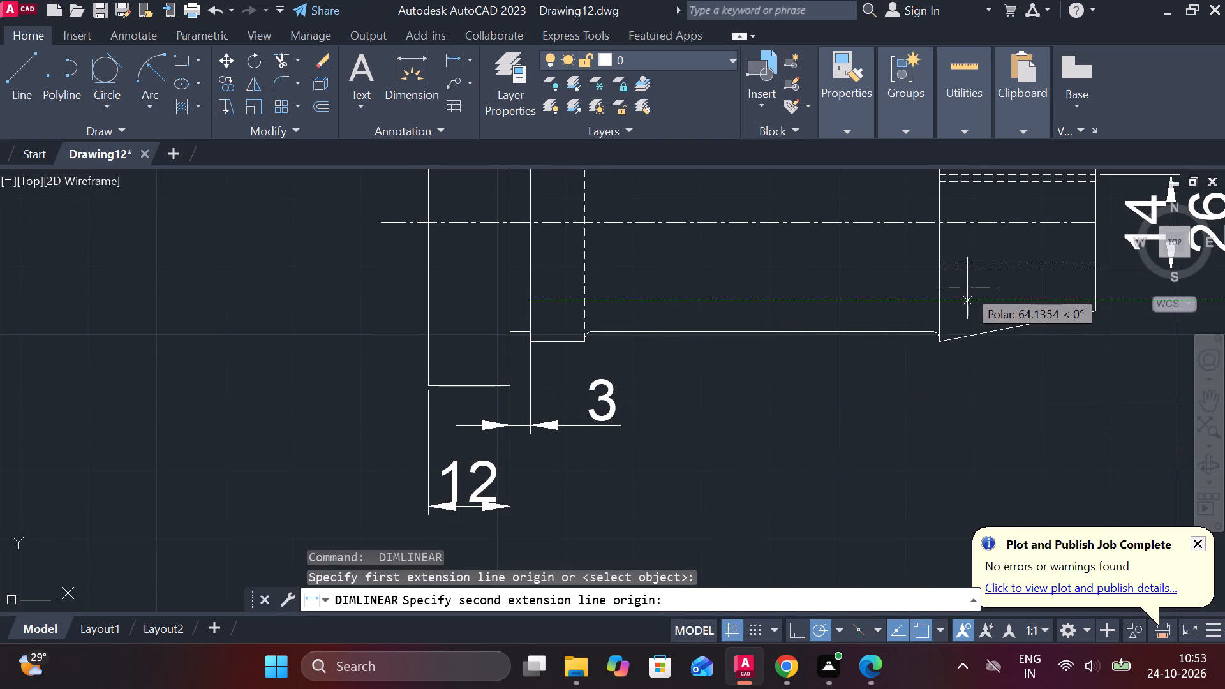
click(946, 293)
middle_drag(834, 437, 818, 391)
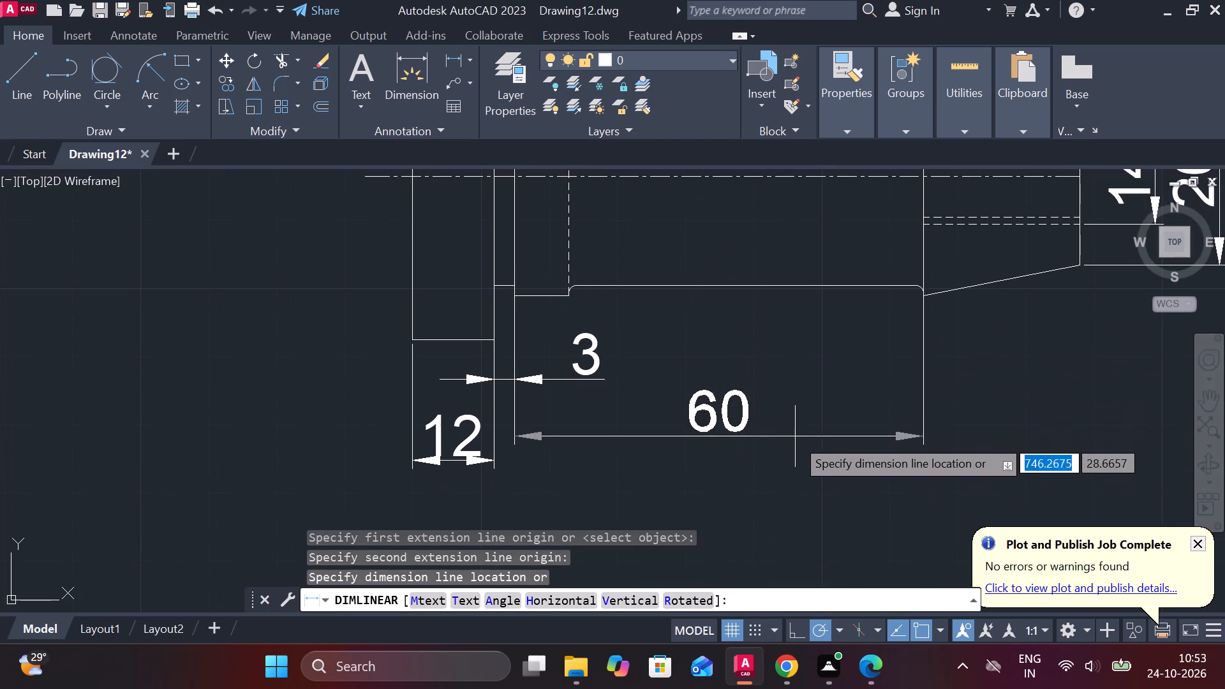
click(493, 459)
Add a horizontal linear dimension for the tapered end's length, aligned with the 60 dimension.
middle_drag(729, 431, 648, 421)
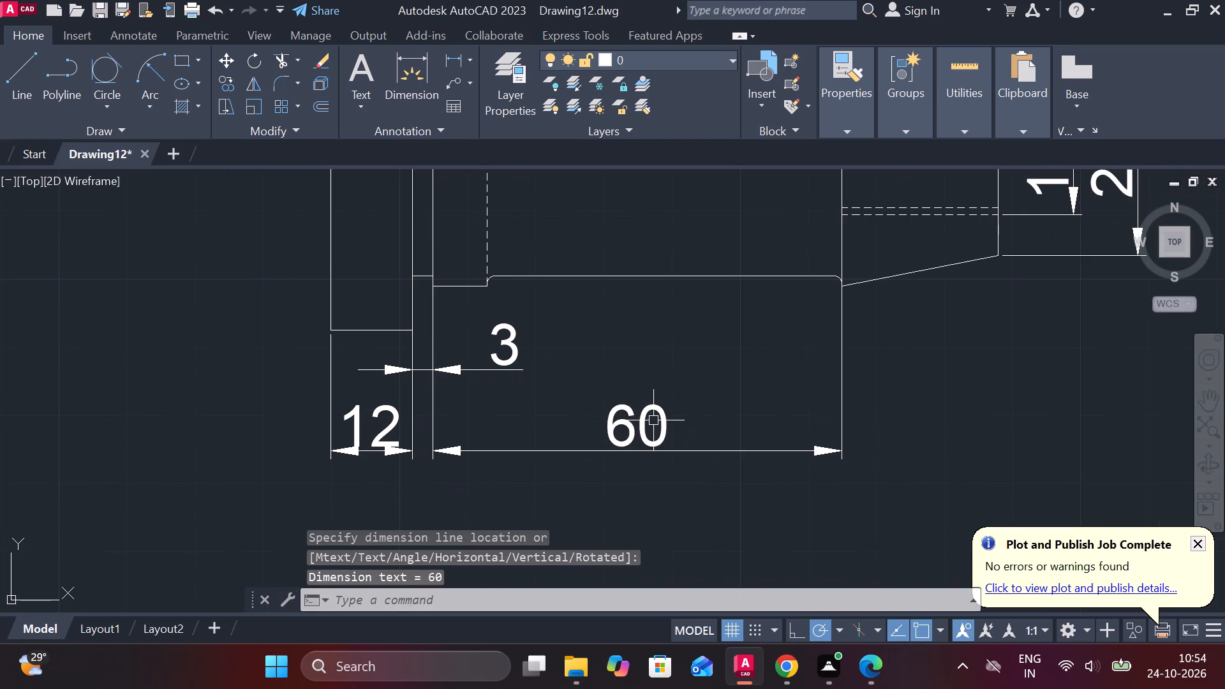
middle_drag(898, 405, 807, 390)
key(space)
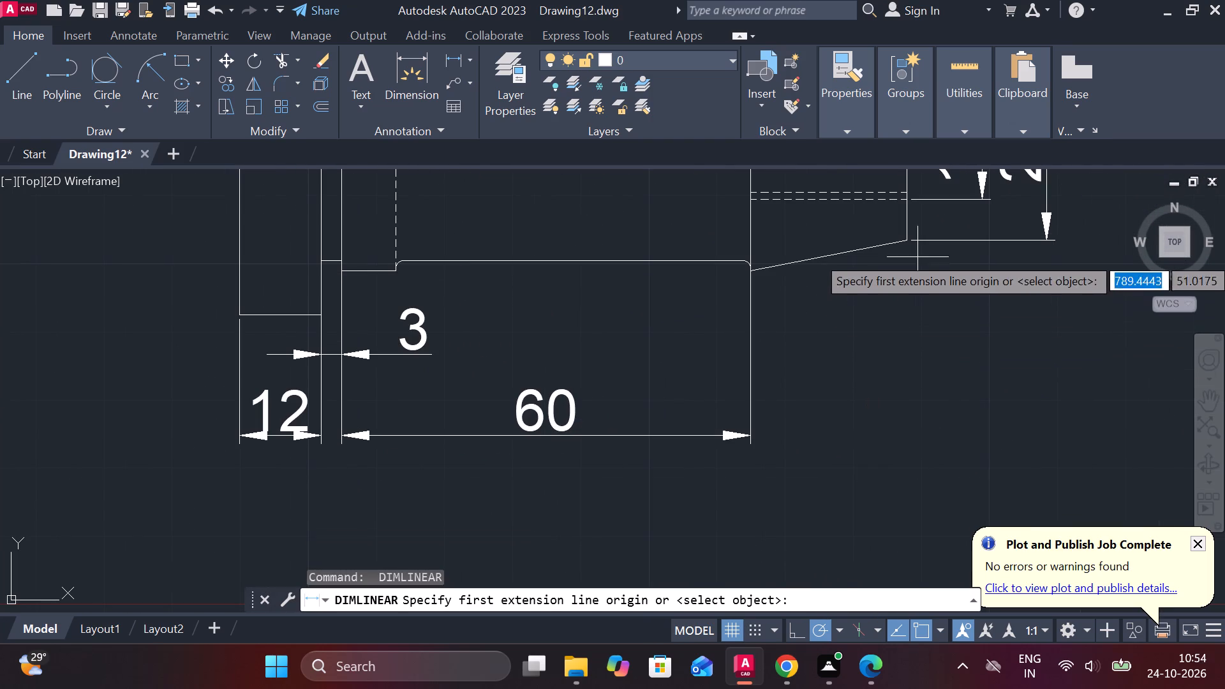
click(906, 245)
click(748, 336)
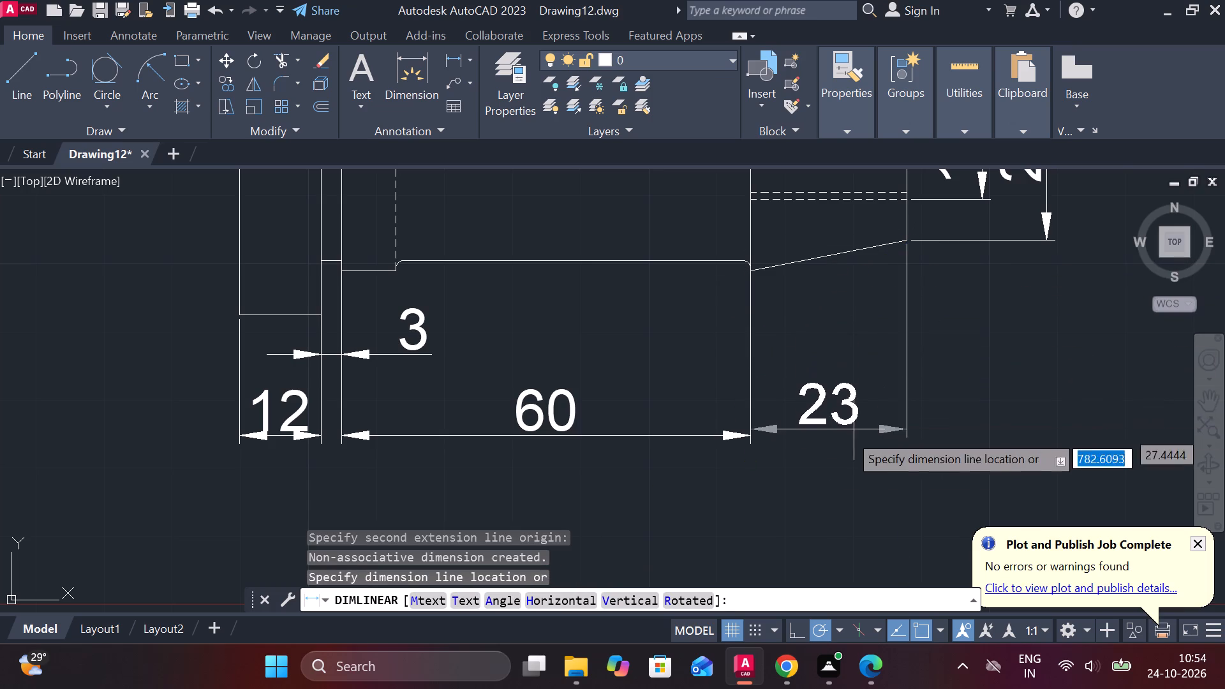
click(750, 431)
Add a vertical linear dimension for the collar's full height, placed inside the shaft body just beyond the collar's dashed edge.
scroll(886, 419, down, 1)
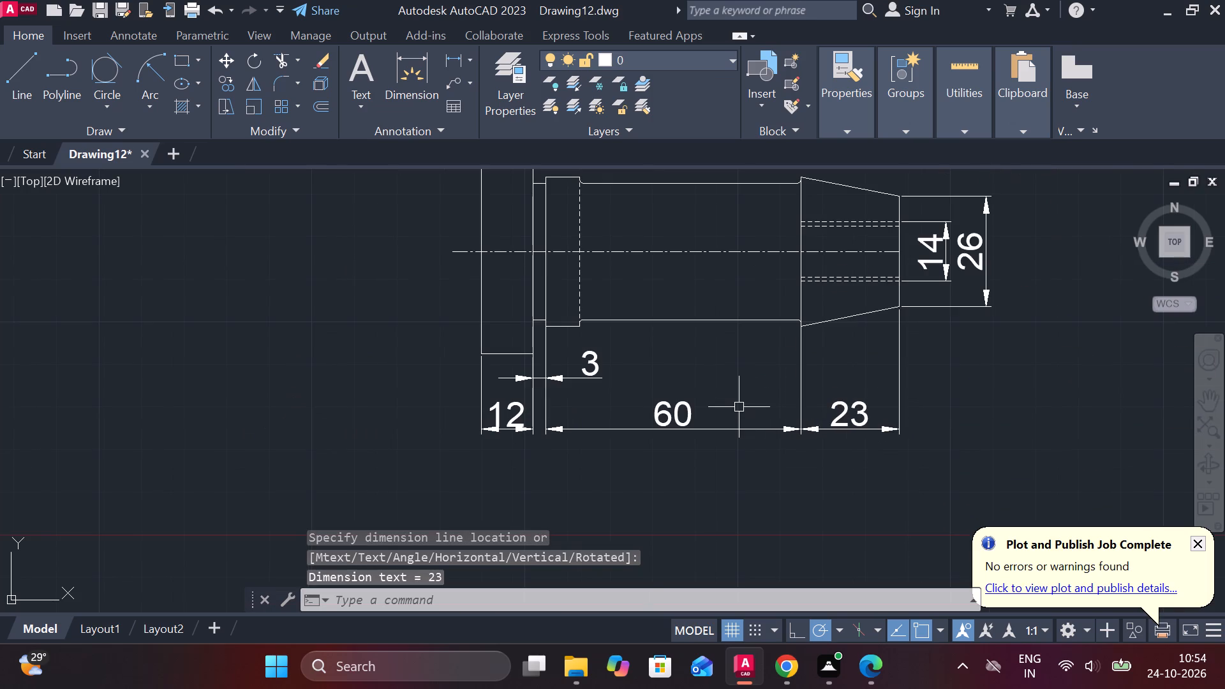
middle_drag(740, 407, 865, 486)
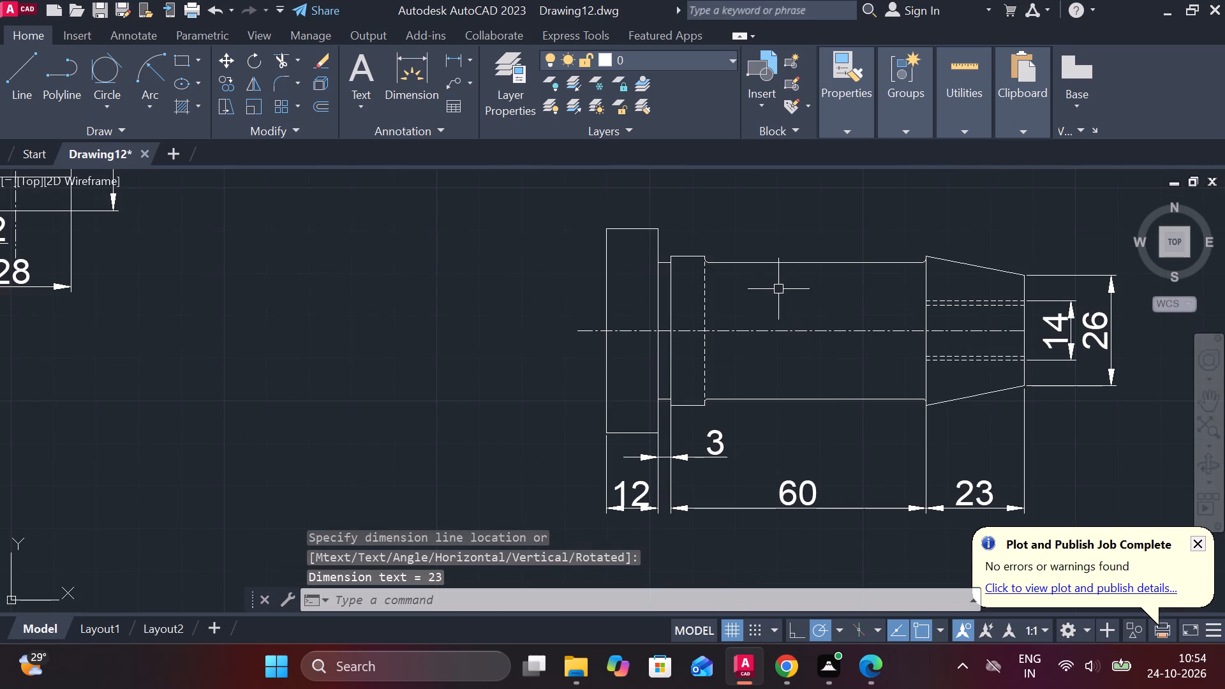
key(space)
click(703, 254)
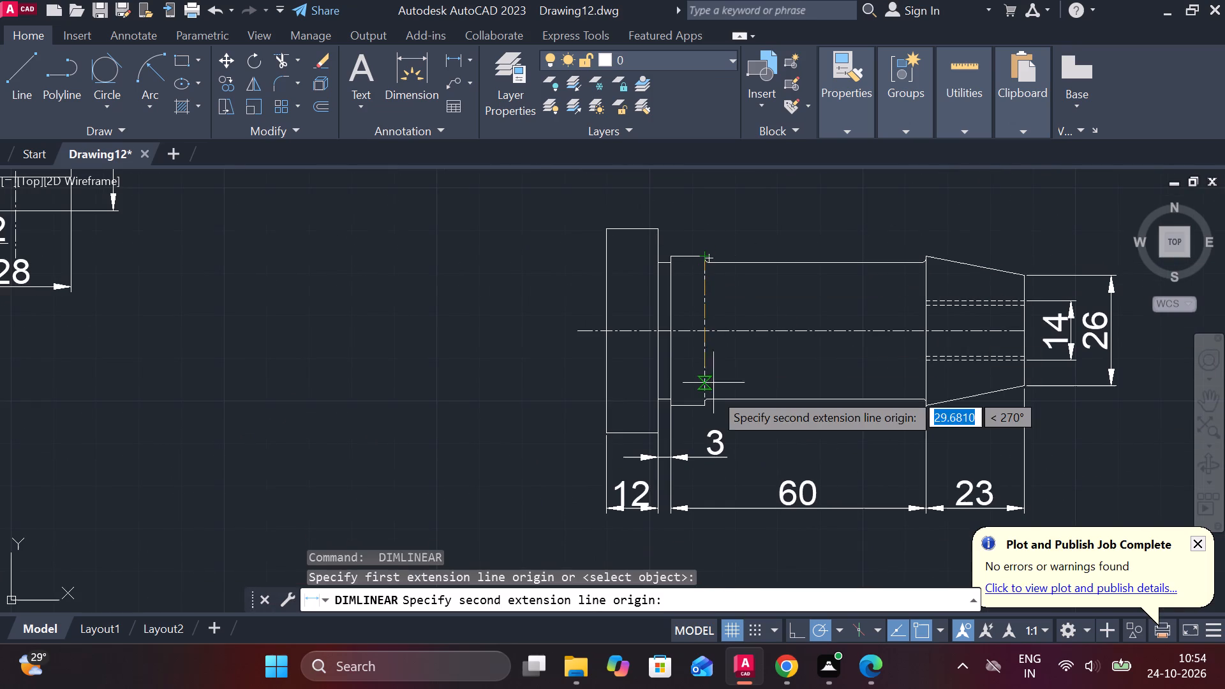
scroll(710, 403, up, 2)
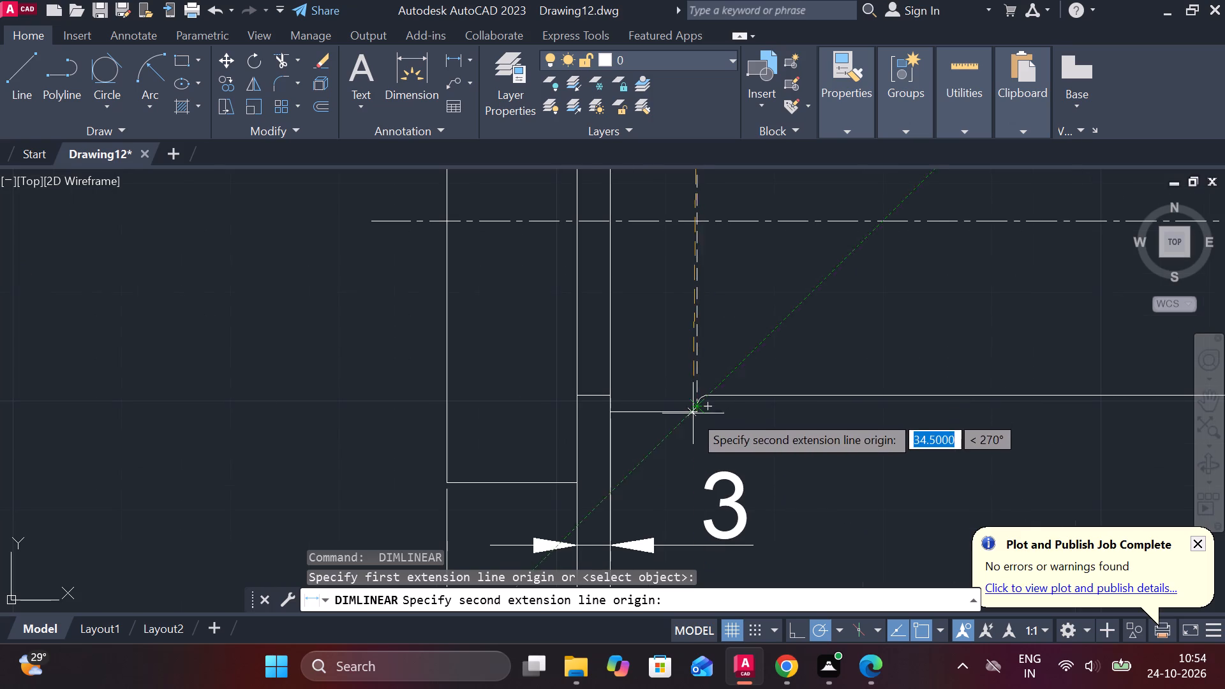
click(693, 417)
scroll(732, 323, down, 1)
middle_drag(732, 323, 727, 387)
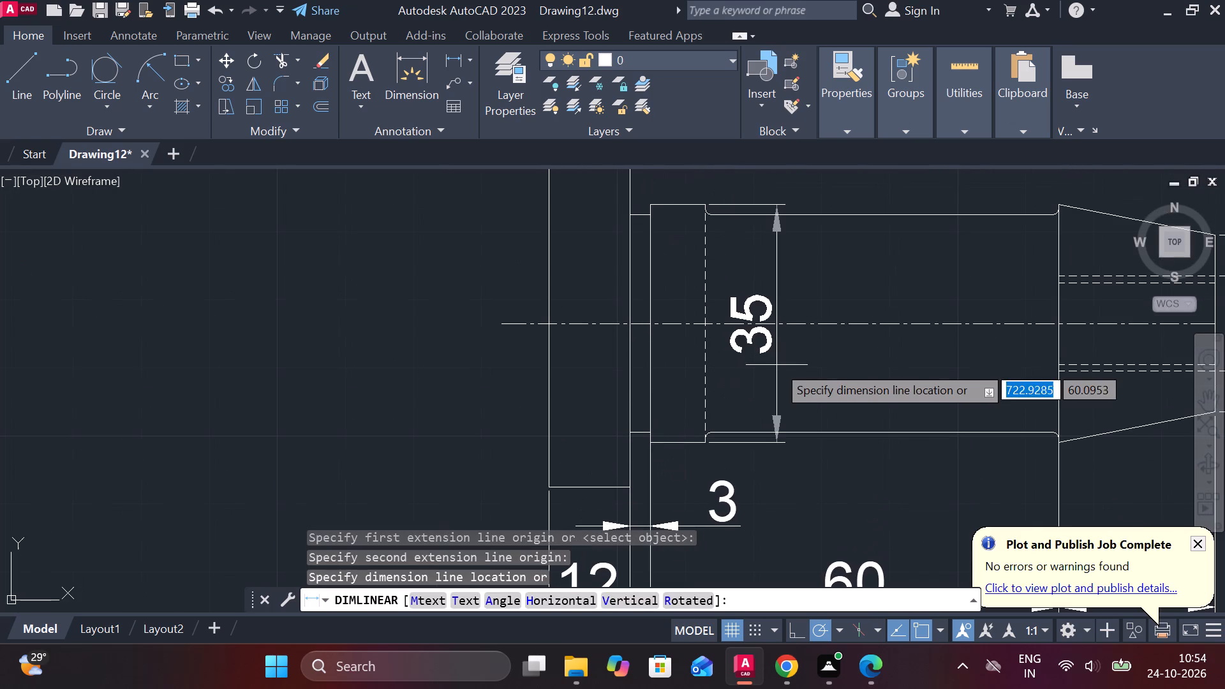
click(787, 363)
Add a horizontal linear dimension from the collar's dashed edge to the tapered end's wide face, placed above the shaft.
middle_drag(777, 316, 769, 400)
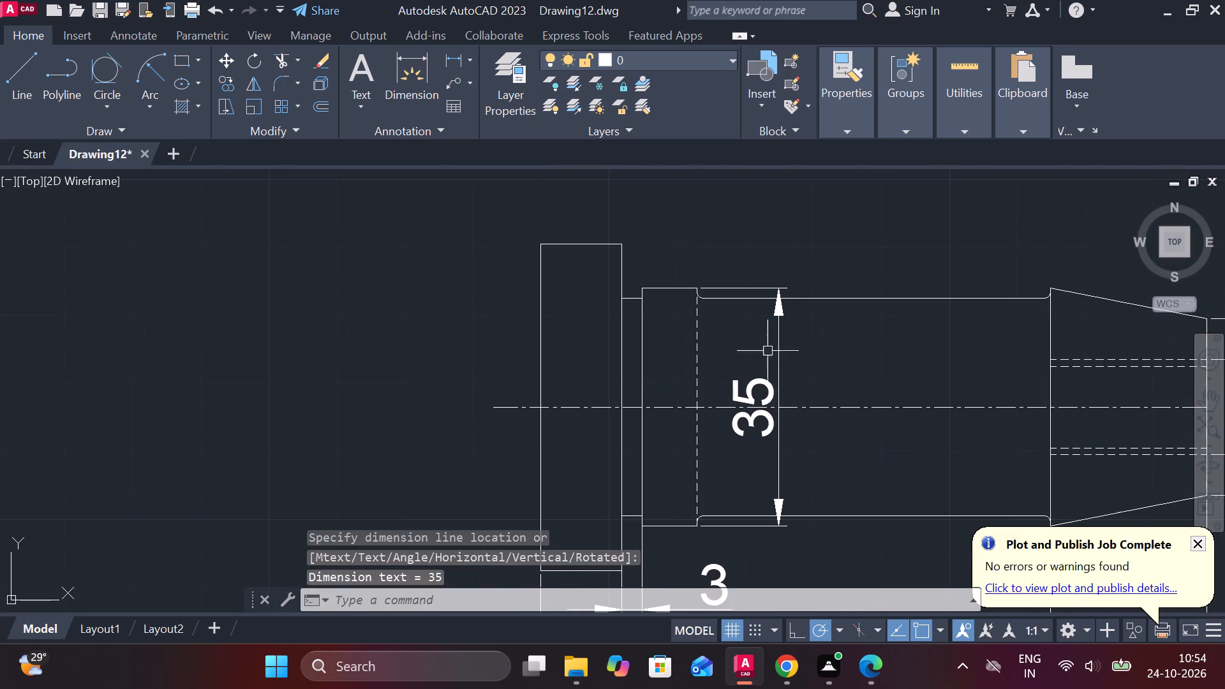
key(space)
scroll(699, 286, up, 2)
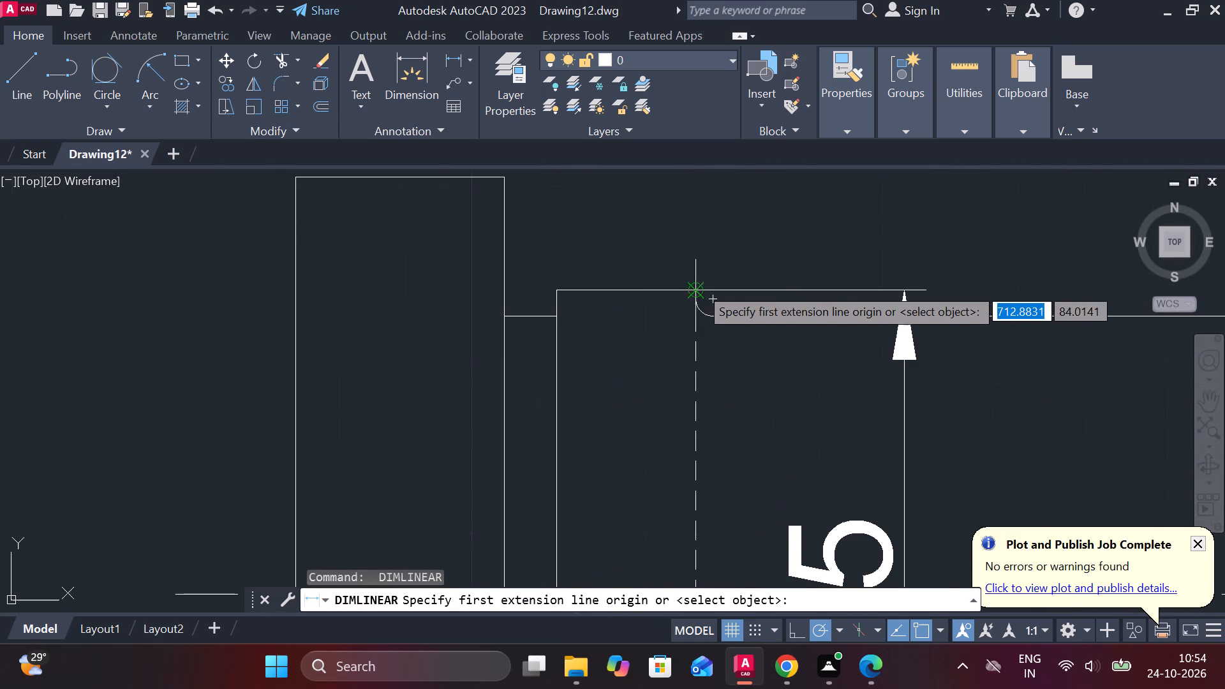
click(690, 296)
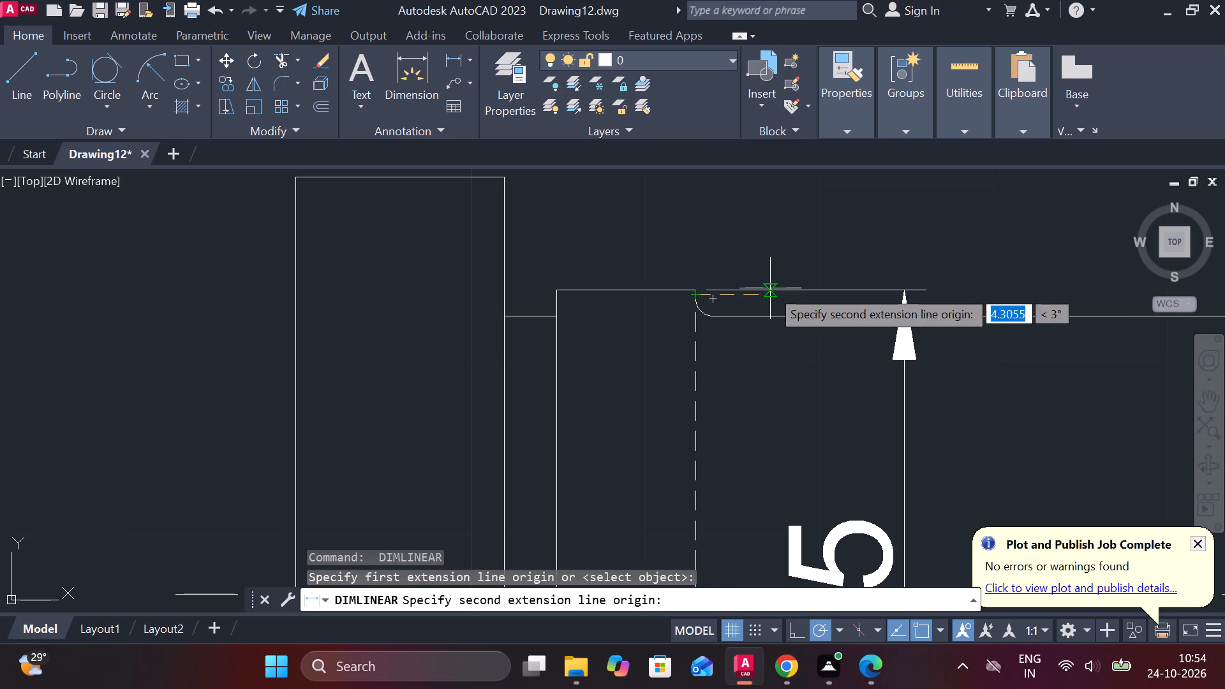
scroll(771, 288, down, 1)
middle_drag(944, 288, 588, 311)
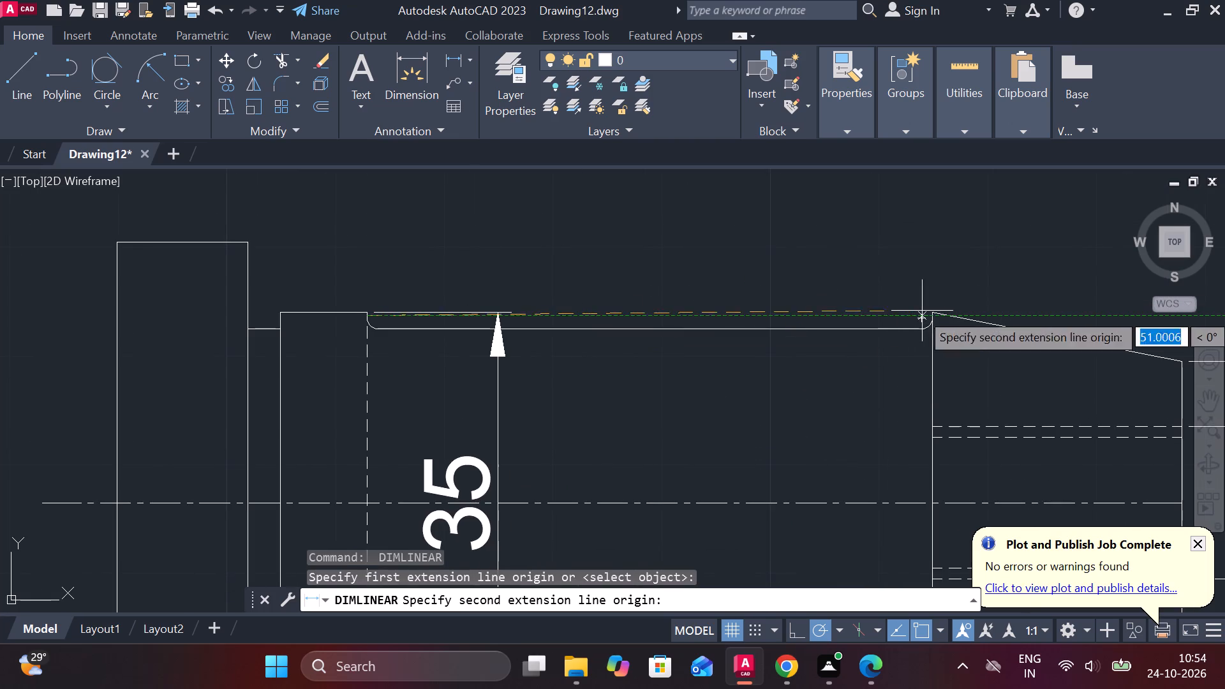
click(937, 313)
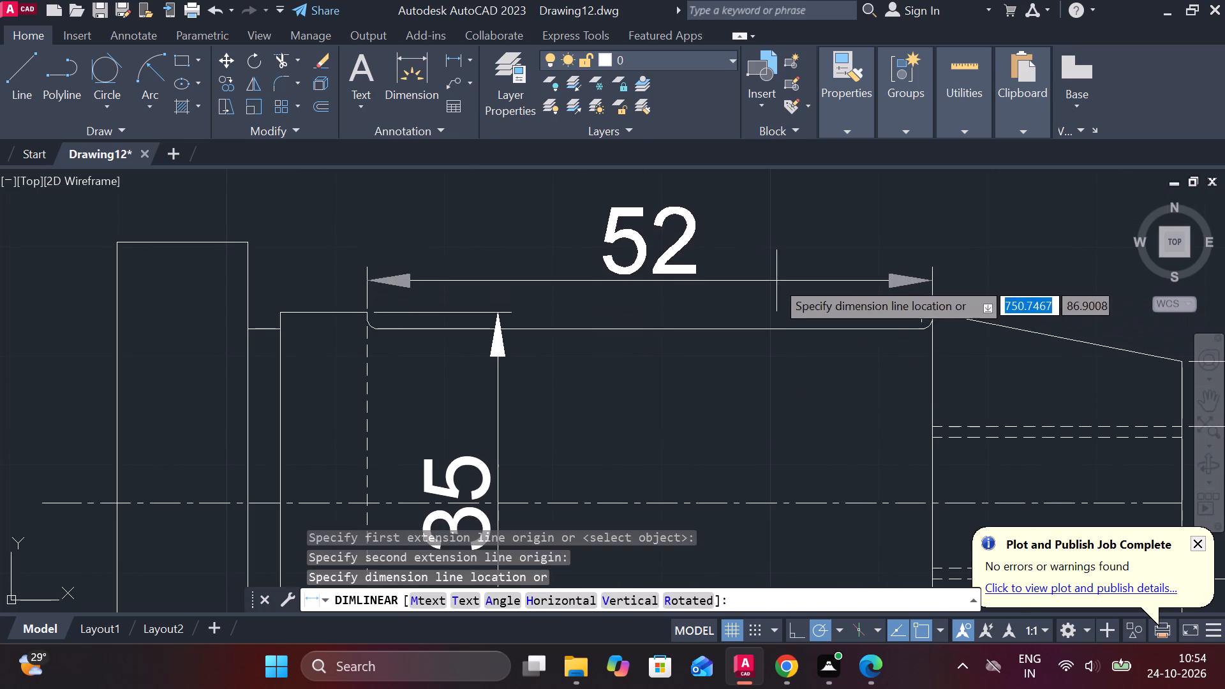
click(754, 270)
Add a horizontal linear dimension for the tapered end's length above the shaft, aligned with the body length dimension.
middle_drag(835, 283, 752, 270)
scroll(719, 266, down, 1)
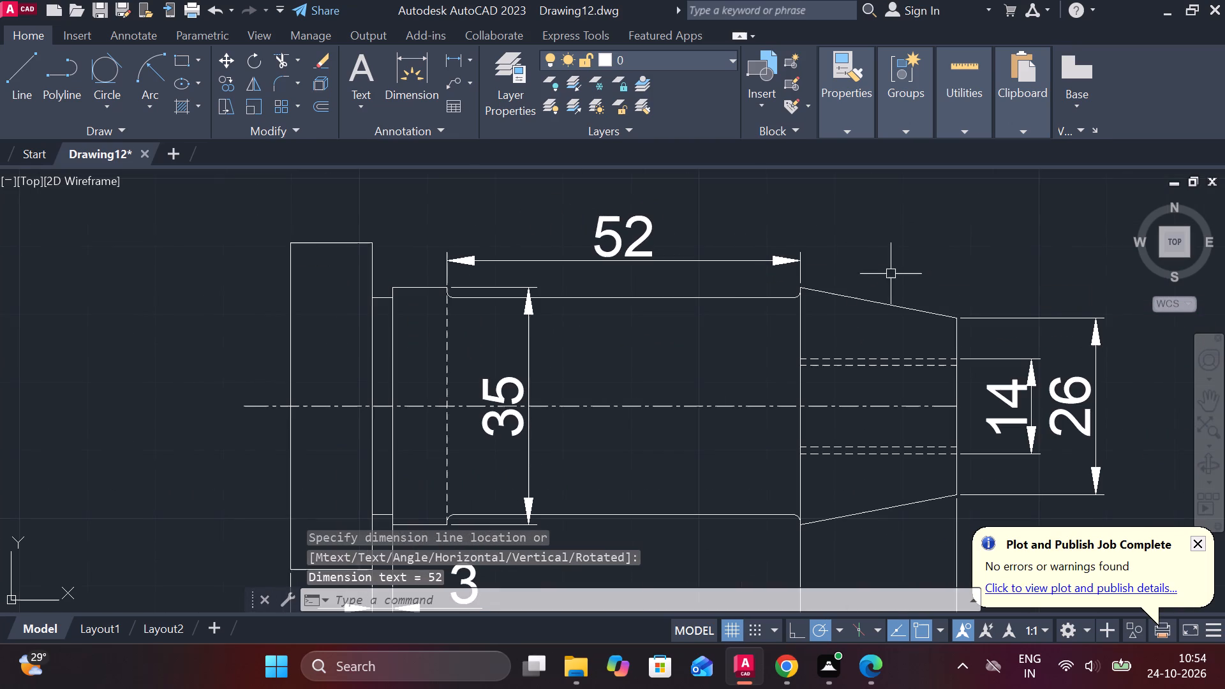
key(space)
click(965, 317)
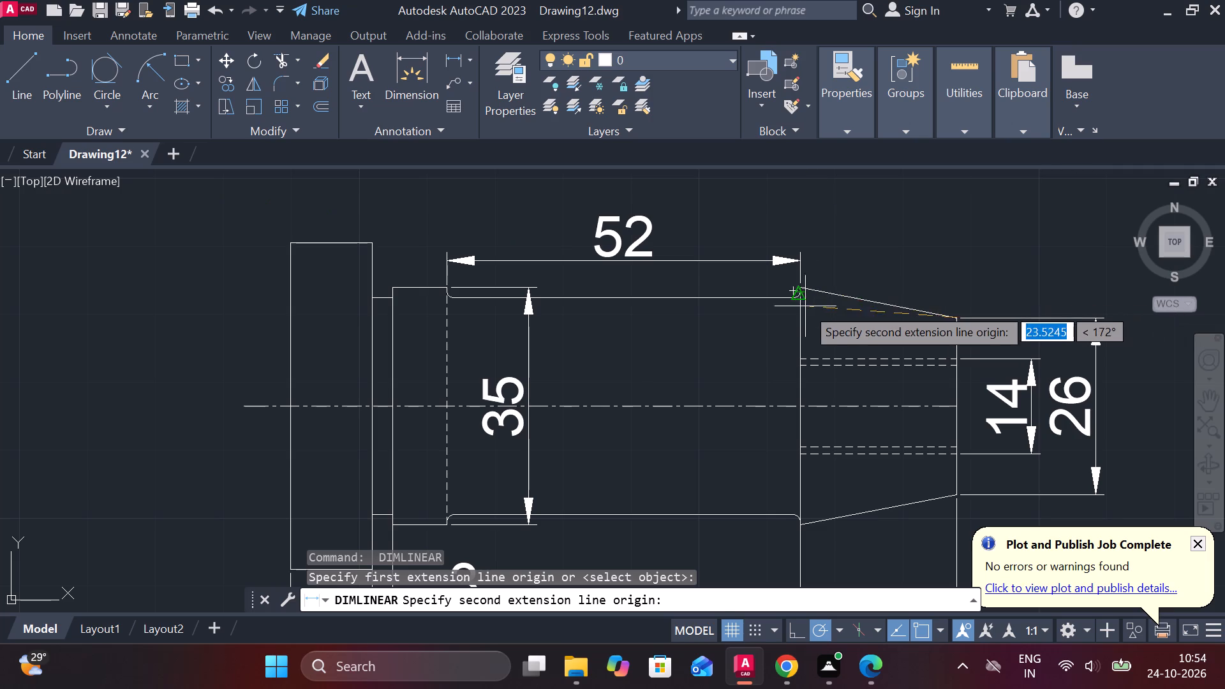
click(803, 309)
click(808, 260)
Add a vertical linear dimension for the narrow neck's height, placed inside the flange.
scroll(894, 269, down, 2)
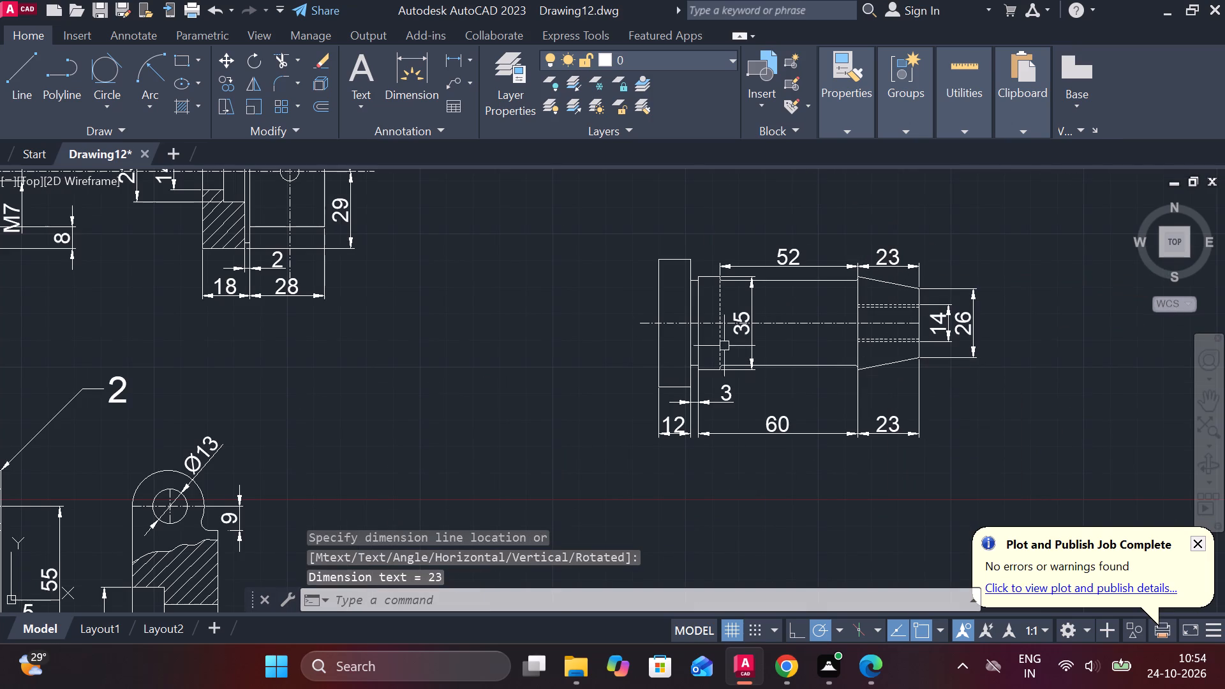
key(space)
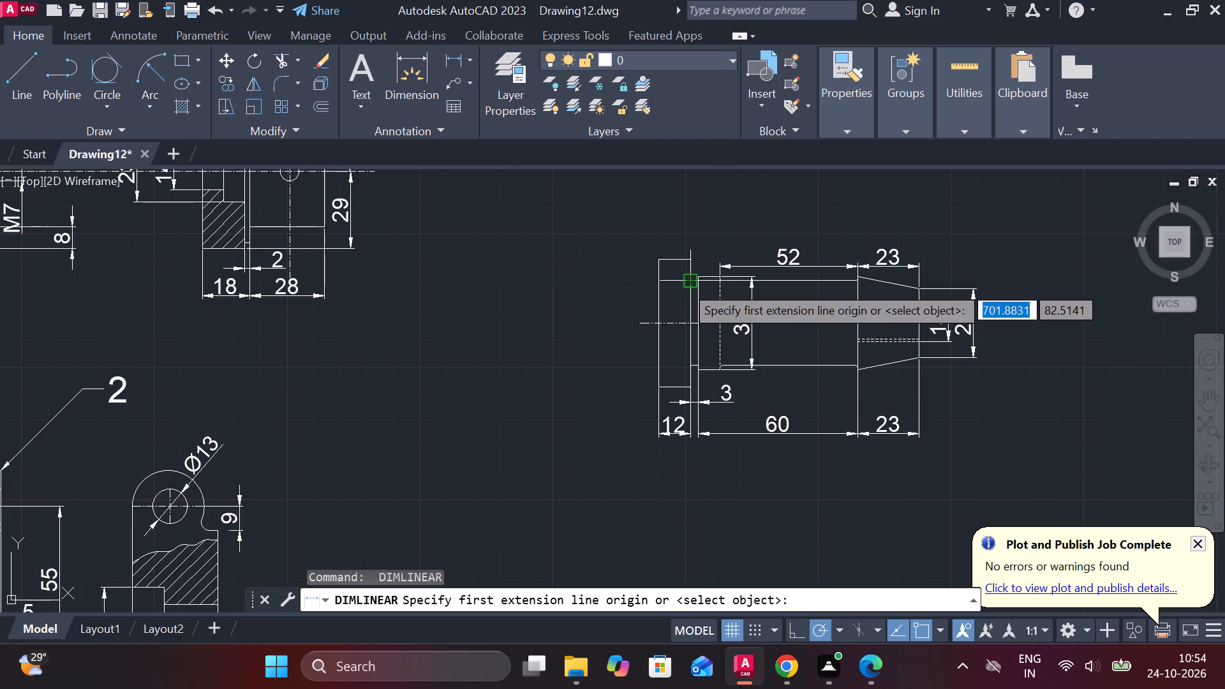
click(684, 285)
scroll(681, 362, up, 2)
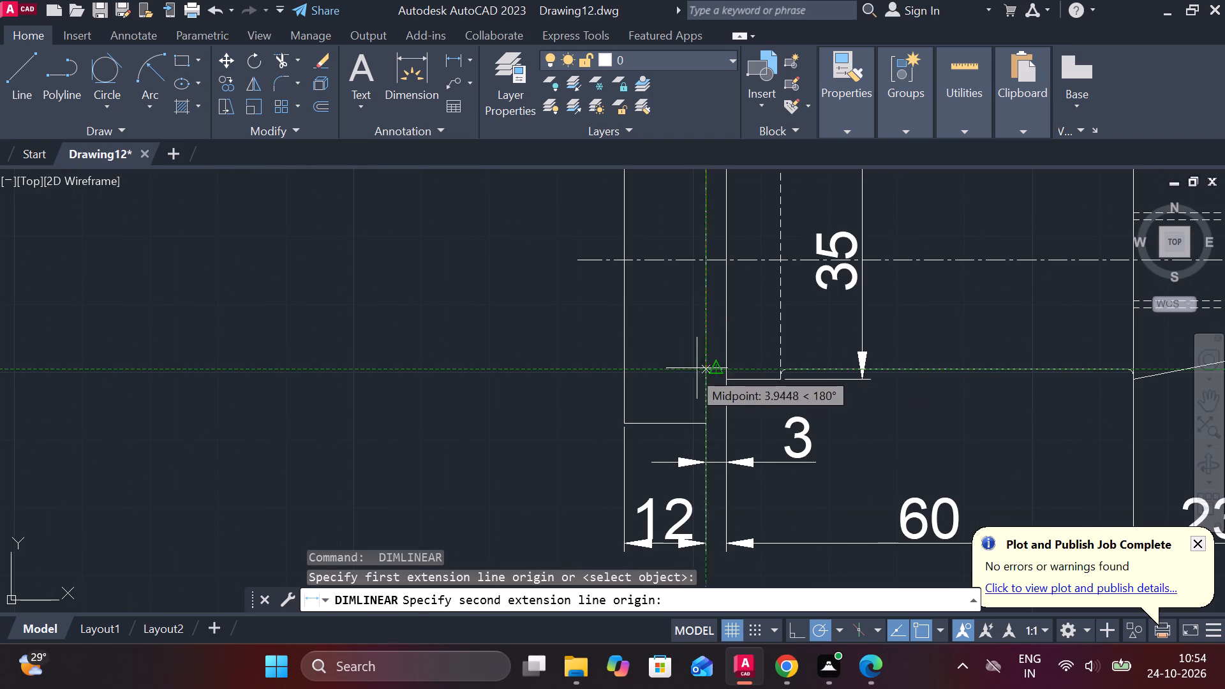
click(700, 365)
click(688, 362)
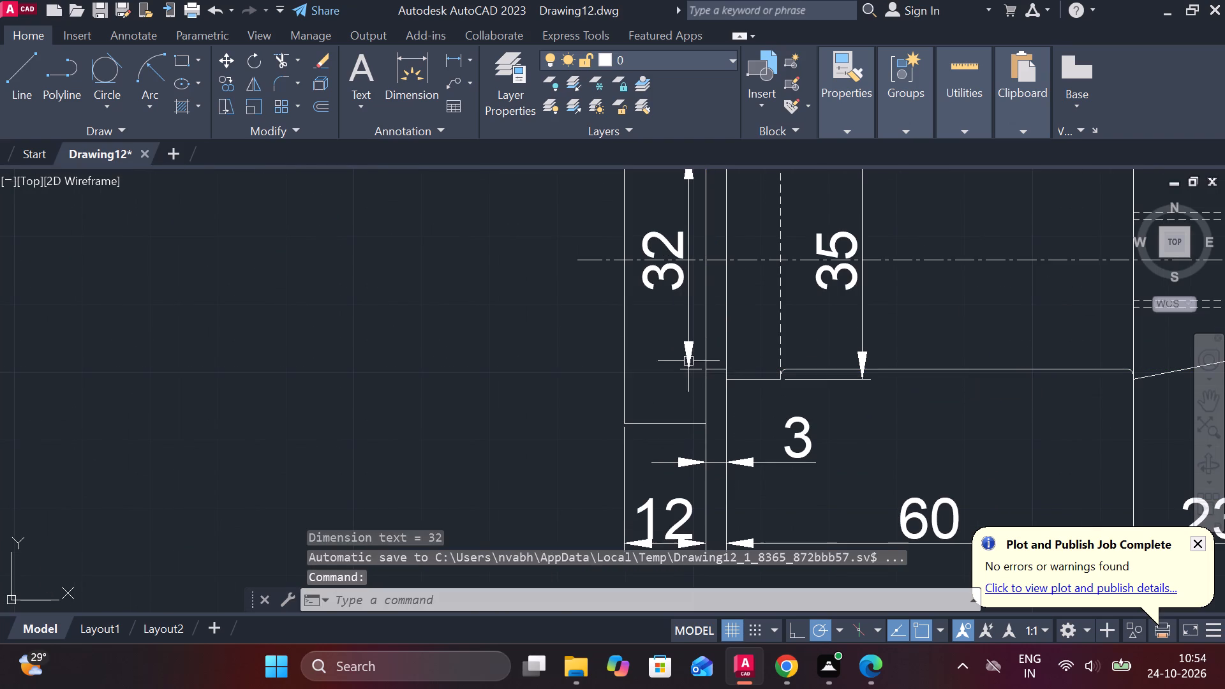
Add a vertical linear dimension for the flange's full height, placed outside the flange's outer face.
scroll(627, 351, down, 1)
key(space)
click(623, 197)
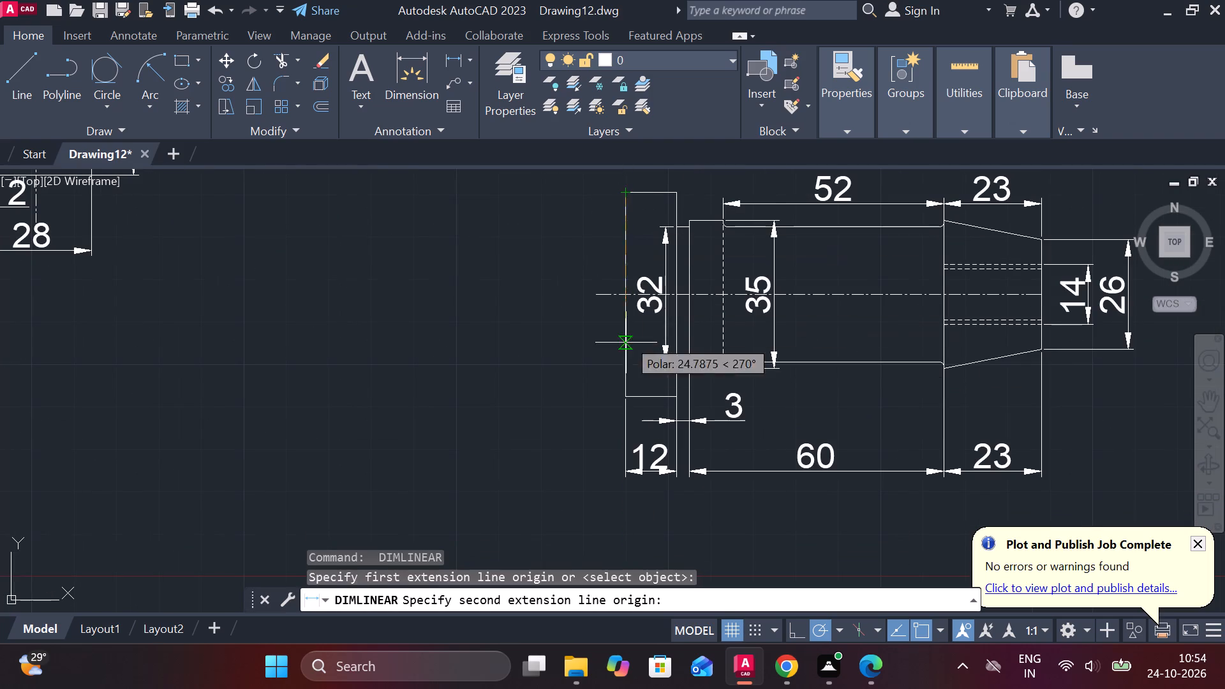
click(622, 403)
click(588, 333)
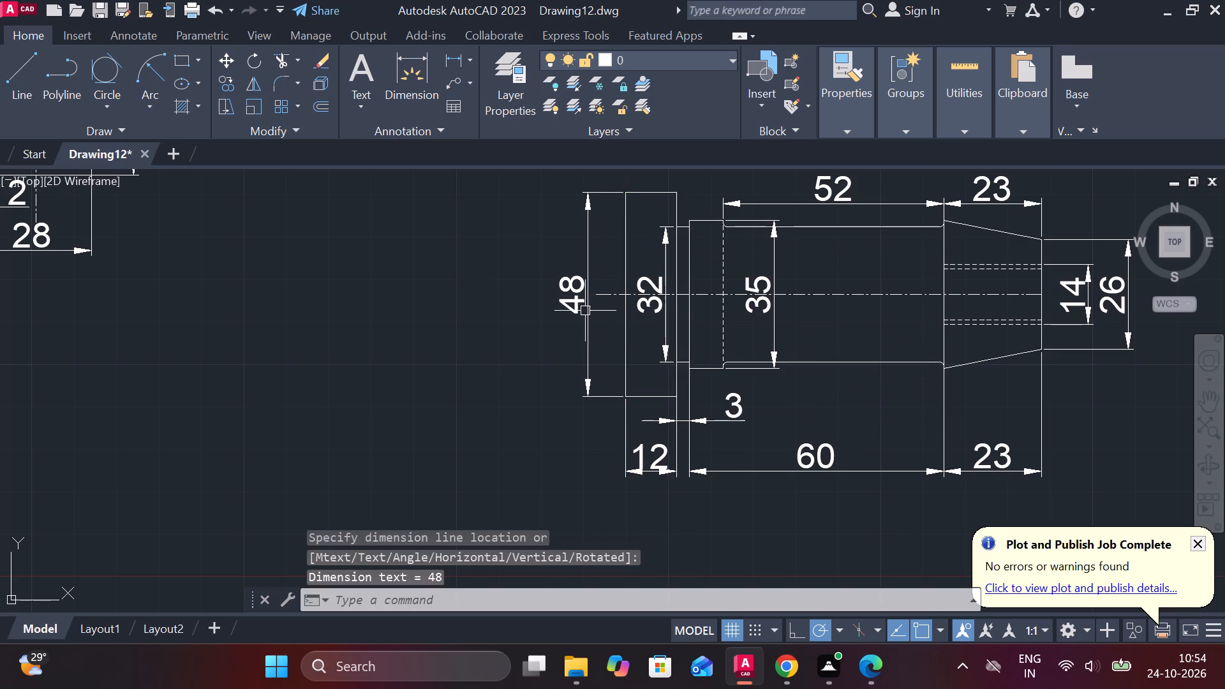
Add a diameter symbol before the flange's height dimension text, making it Ø48.
double_click(585, 301)
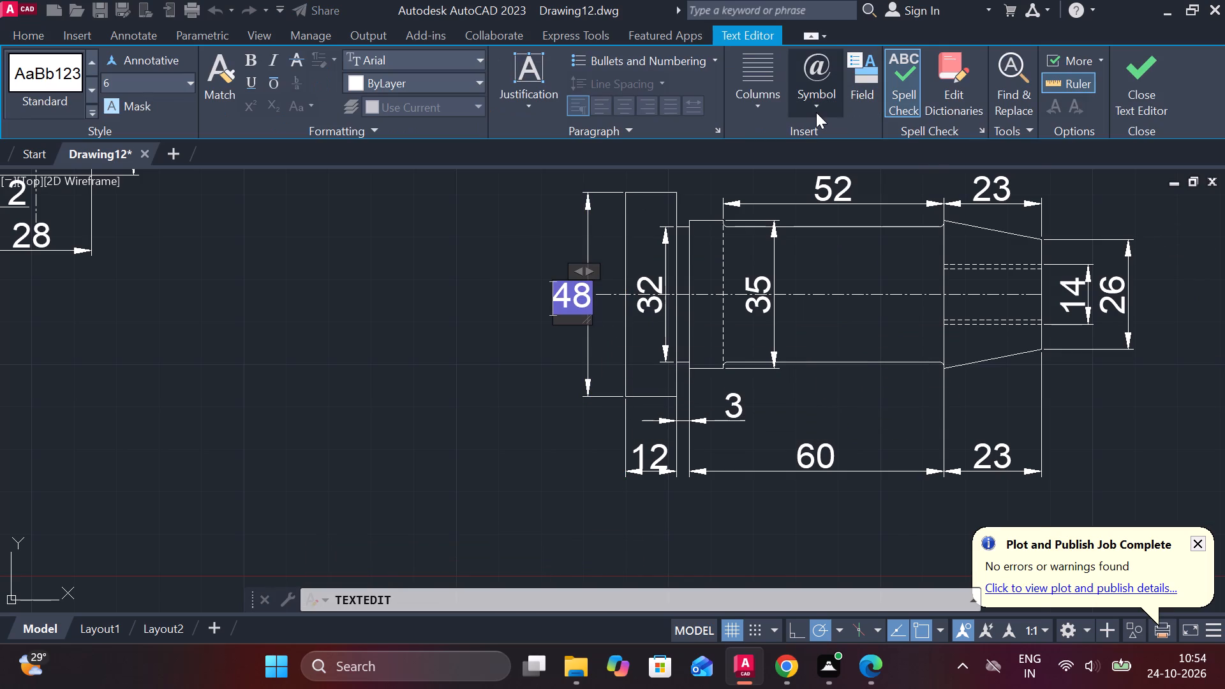
click(816, 112)
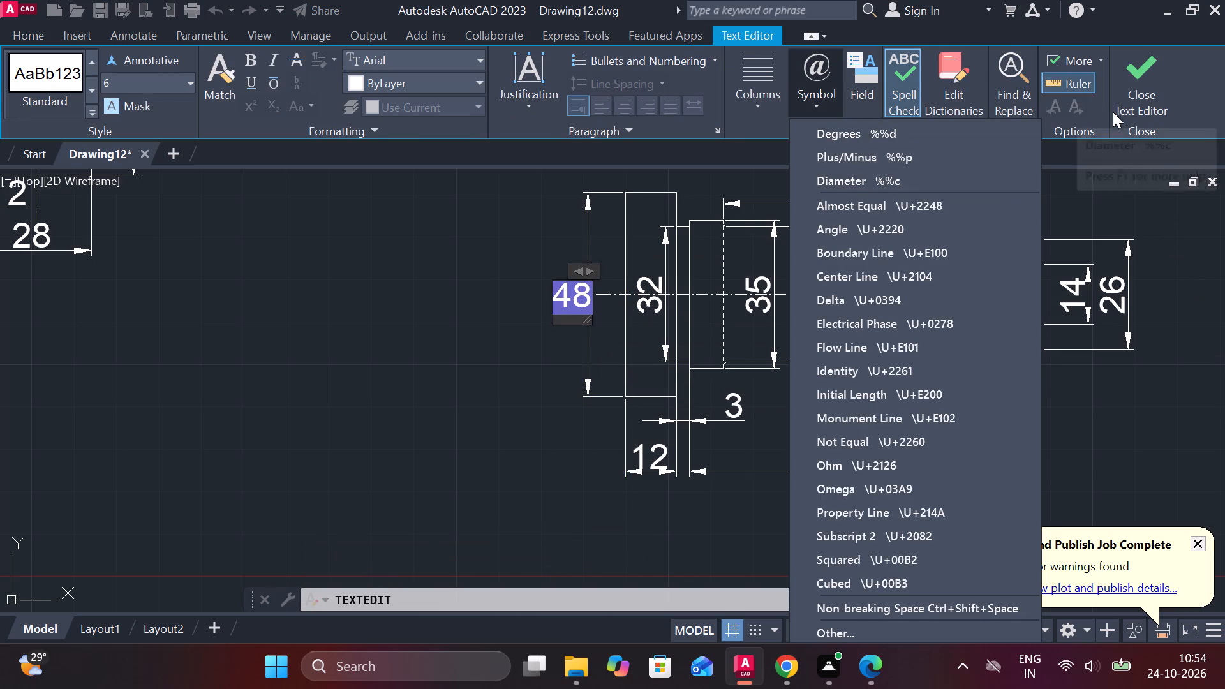
click(875, 178)
click(1120, 85)
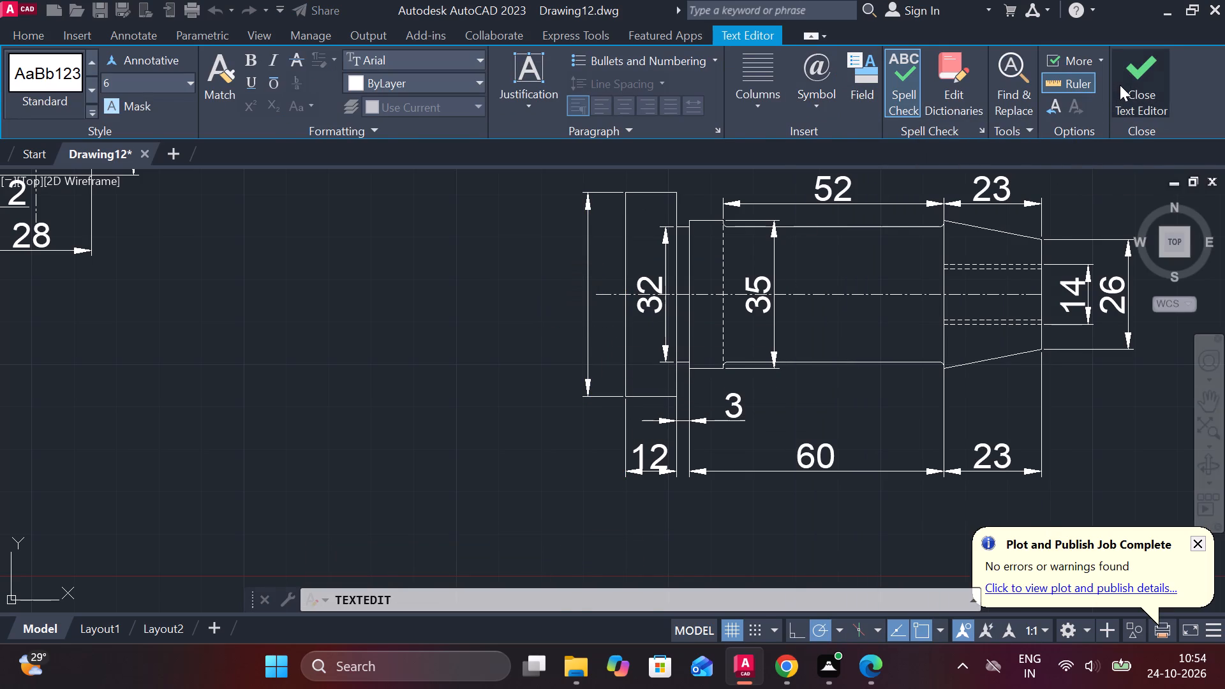
middle_click(861, 399)
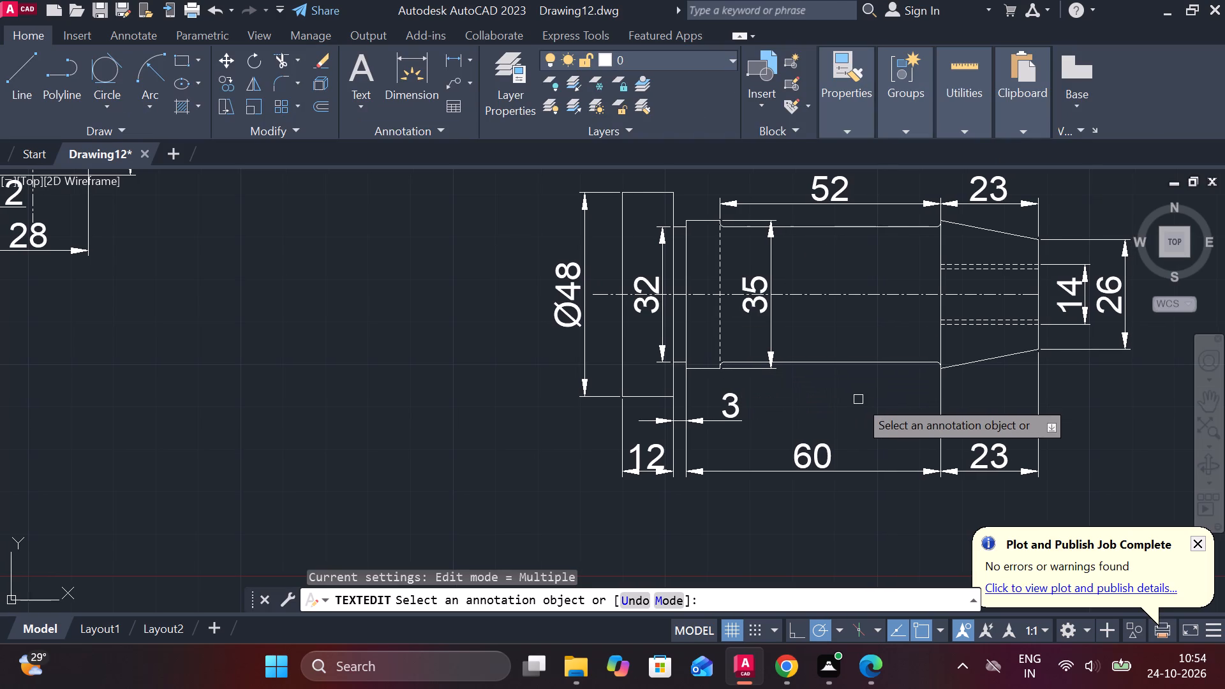
key(Escape)
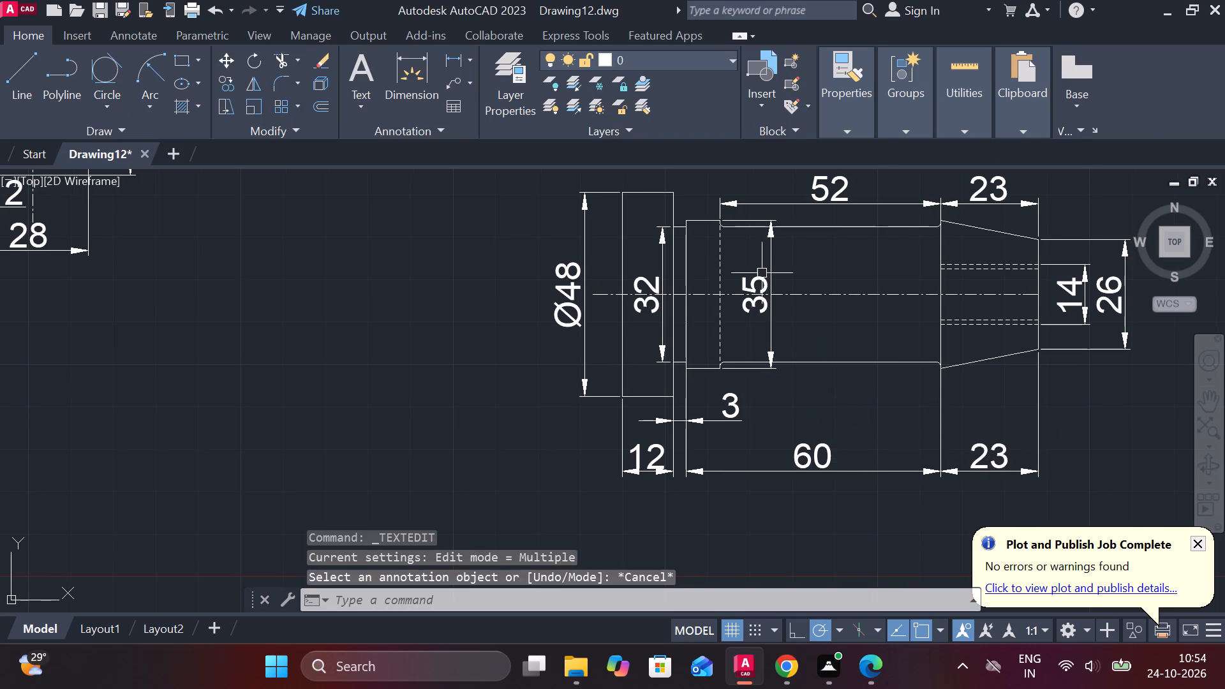
Replace the collar's height dimension text with Ø35, using the diameter symbol.
triple_click(761, 288)
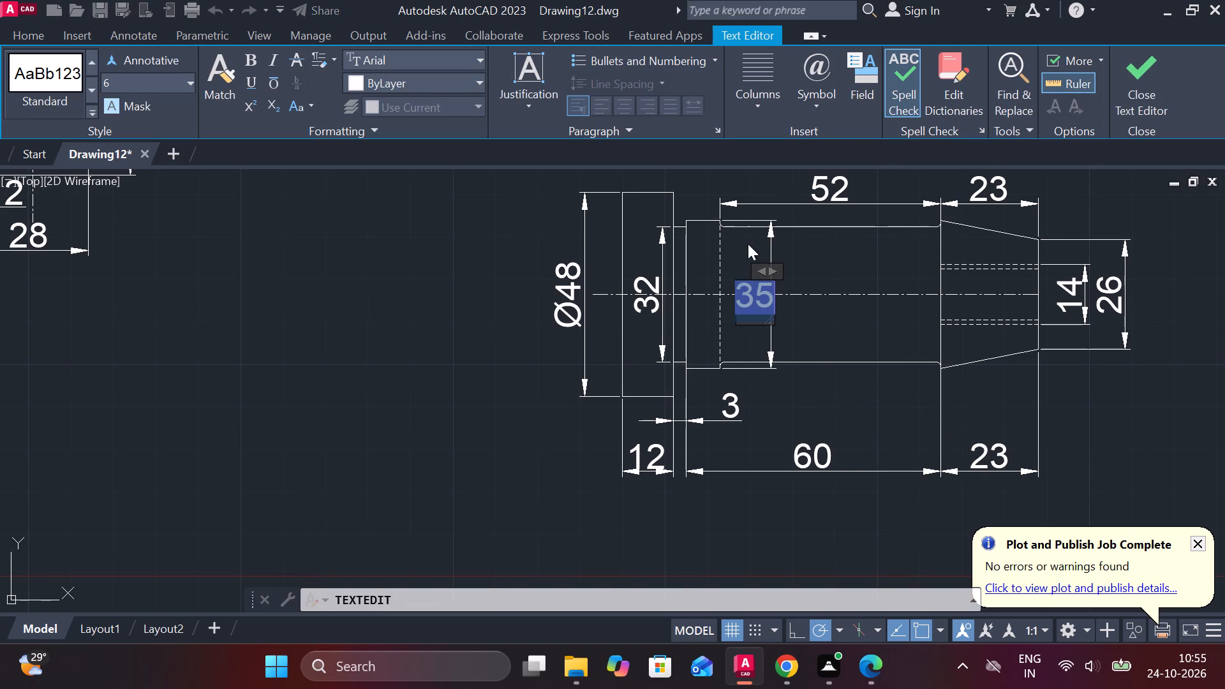
click(827, 110)
click(820, 175)
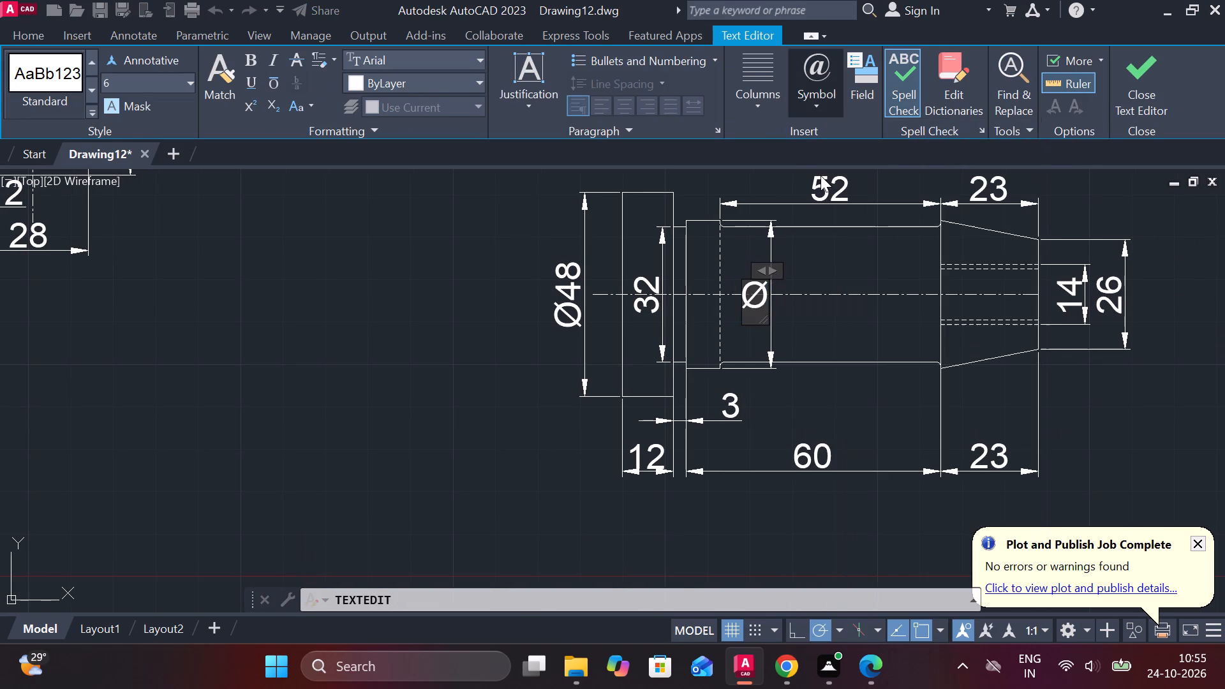
text(35)
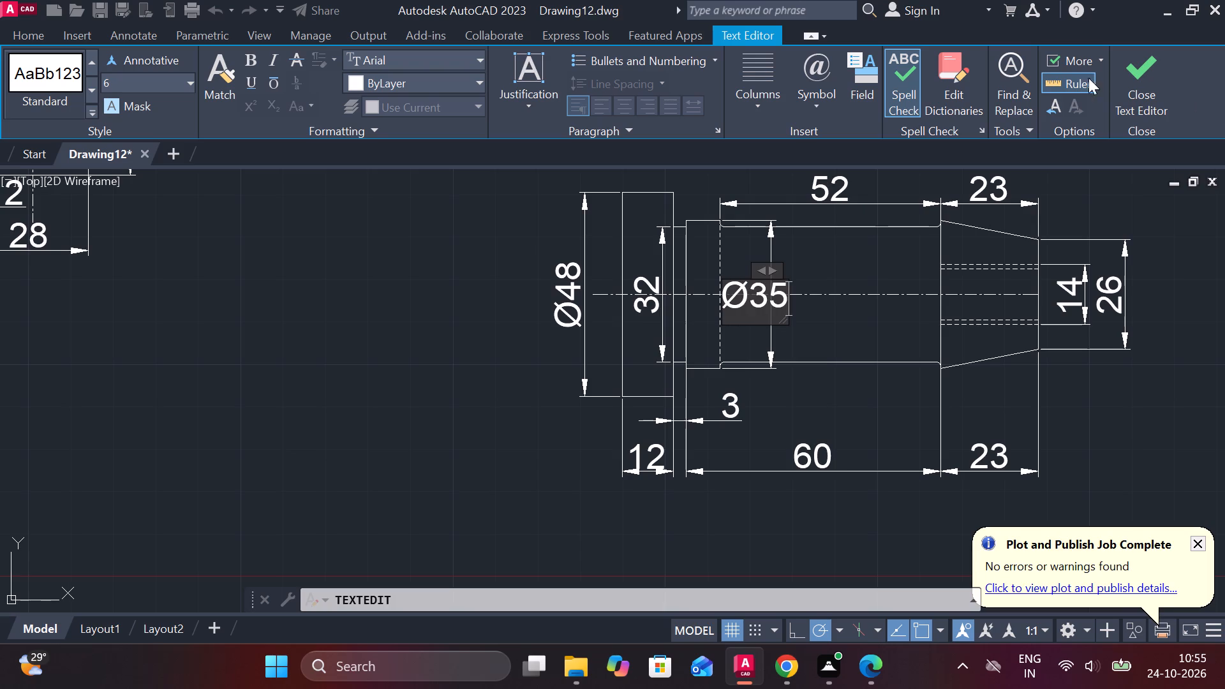
click(1118, 73)
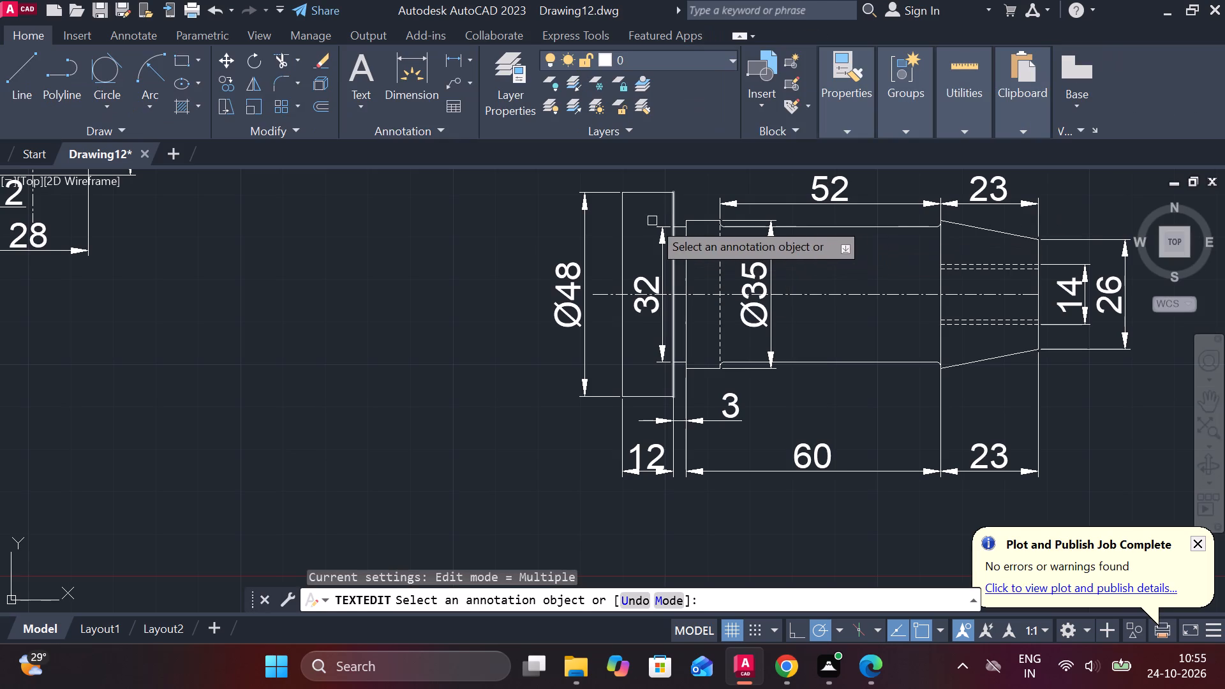
key(Escape)
Replace the narrow neck's height dimension text with Ø32, using the diameter symbol.
triple_click(657, 289)
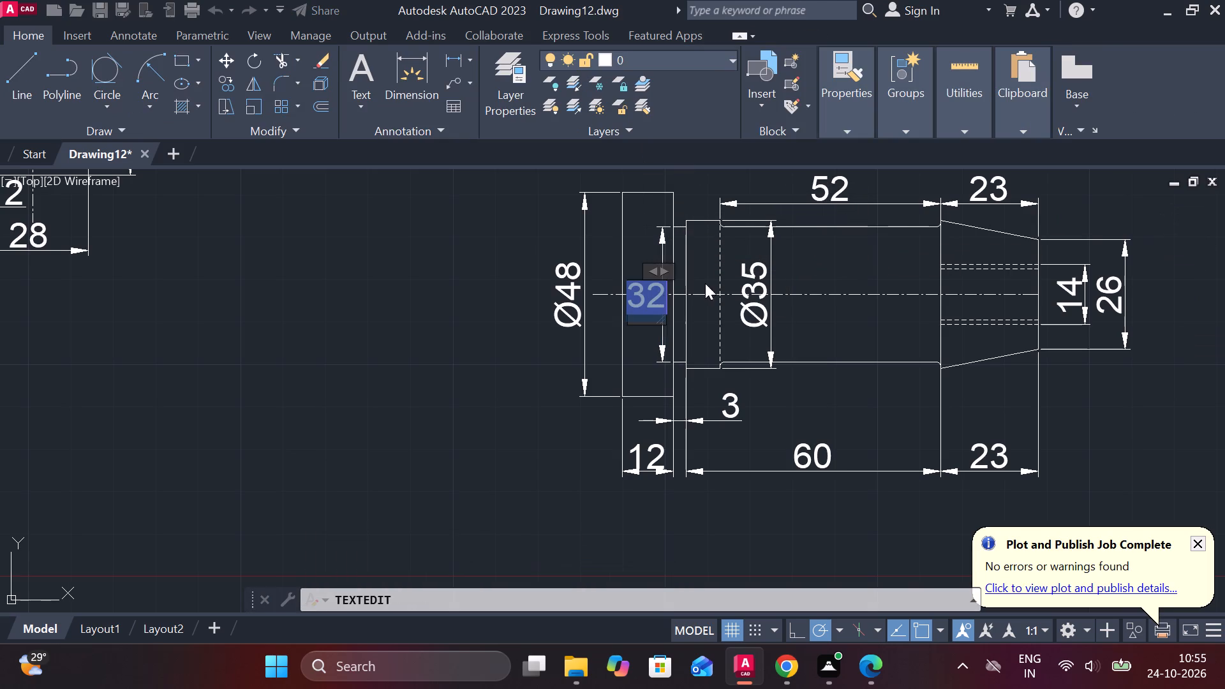
click(824, 103)
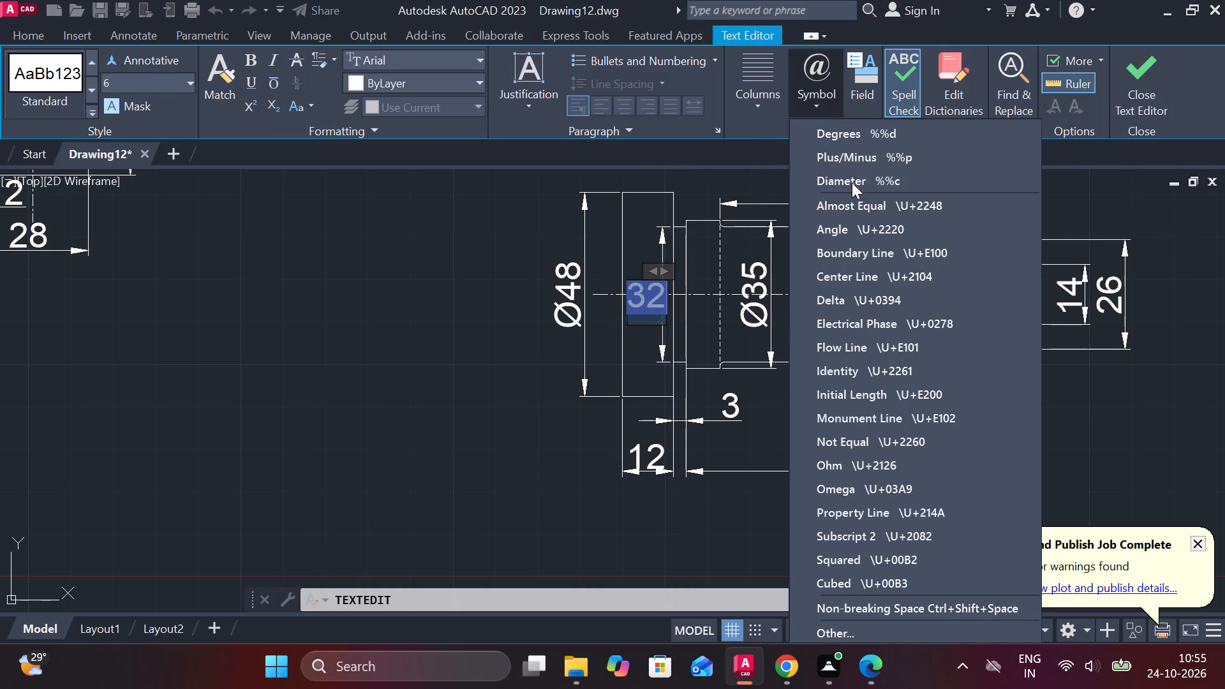
click(852, 182)
text(32)
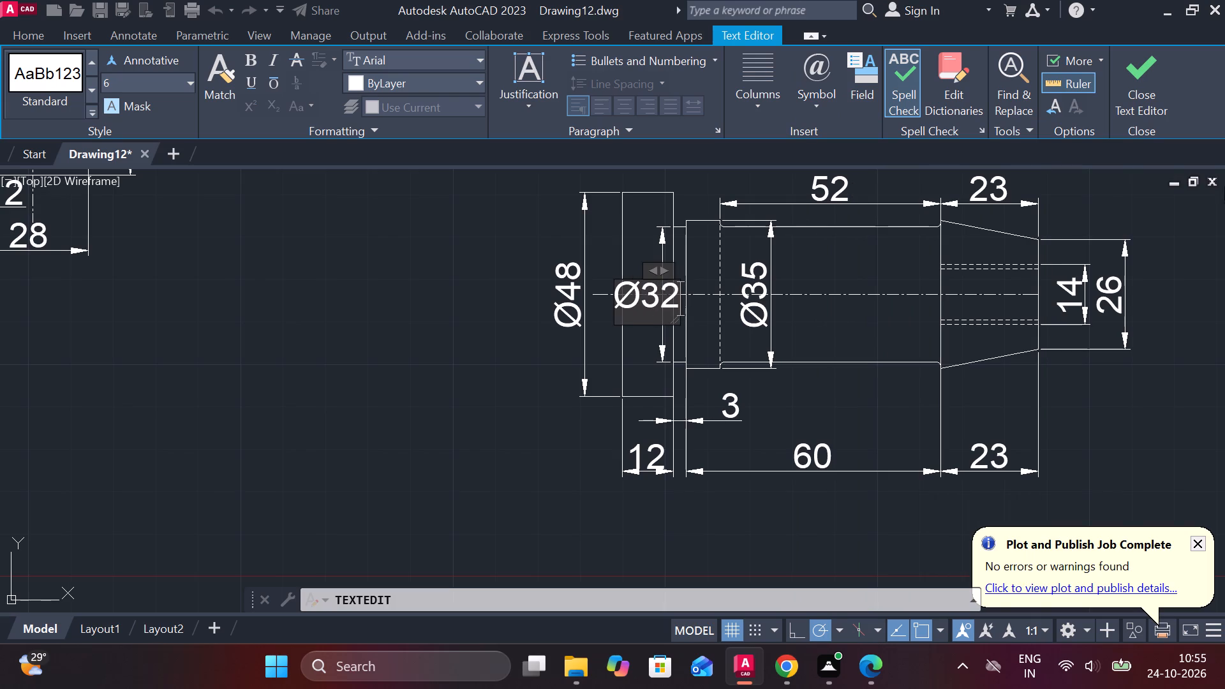
click(1162, 60)
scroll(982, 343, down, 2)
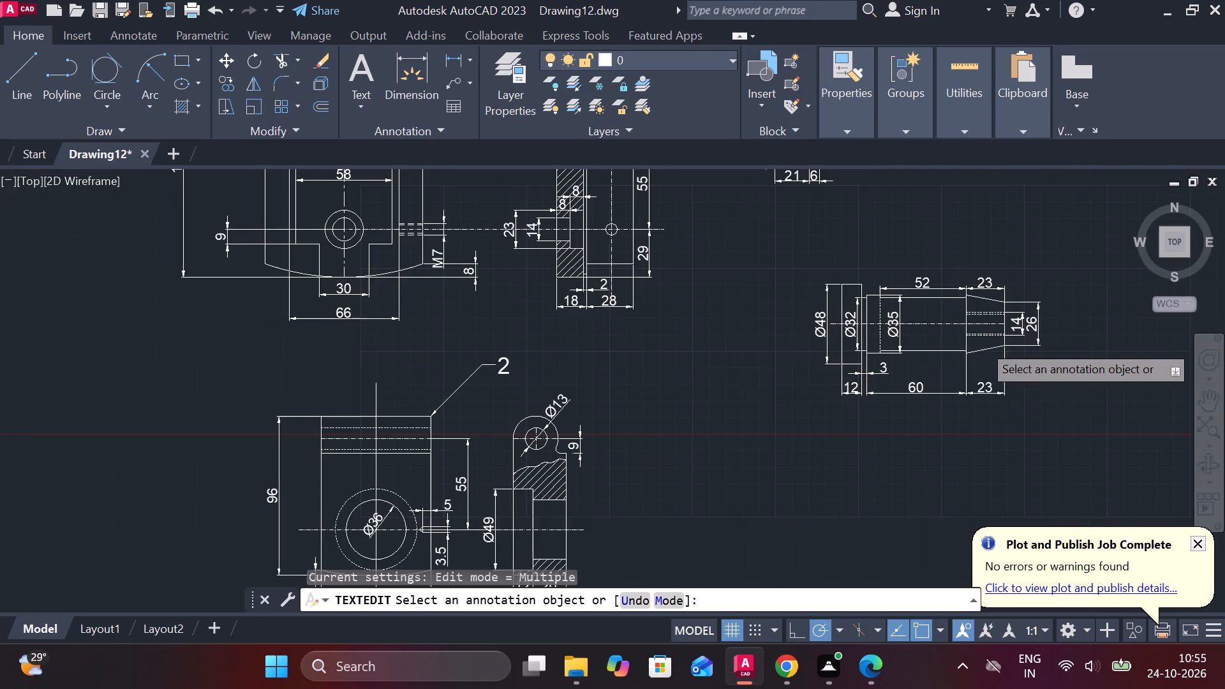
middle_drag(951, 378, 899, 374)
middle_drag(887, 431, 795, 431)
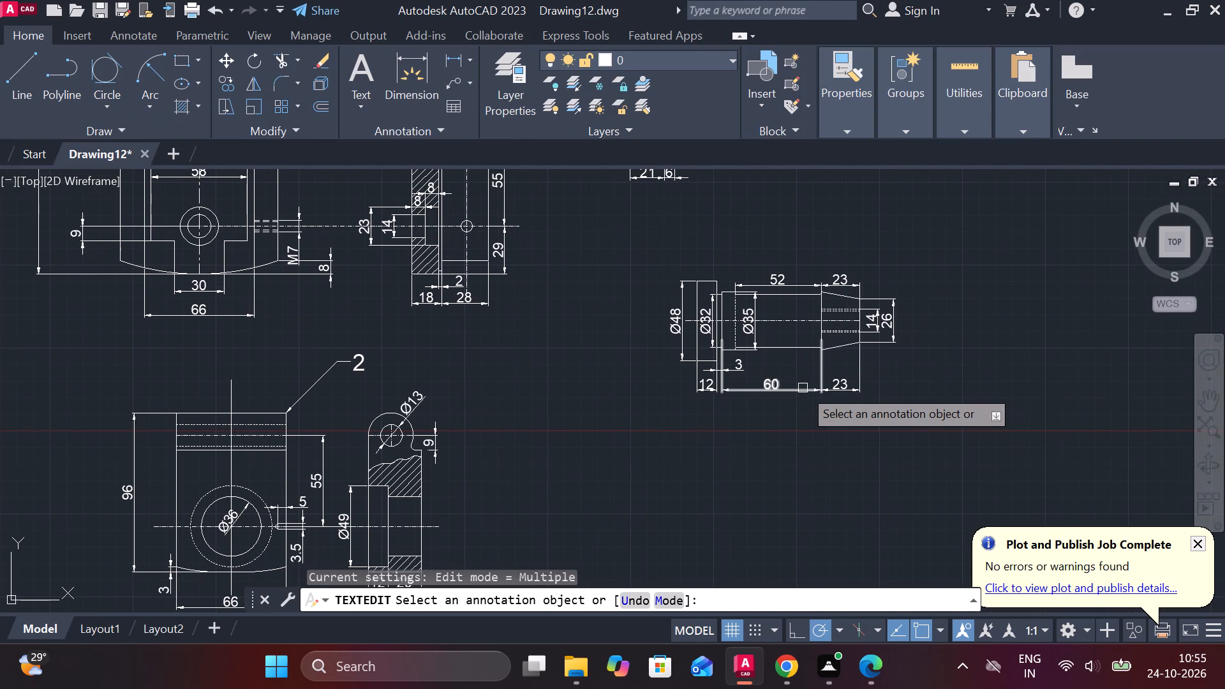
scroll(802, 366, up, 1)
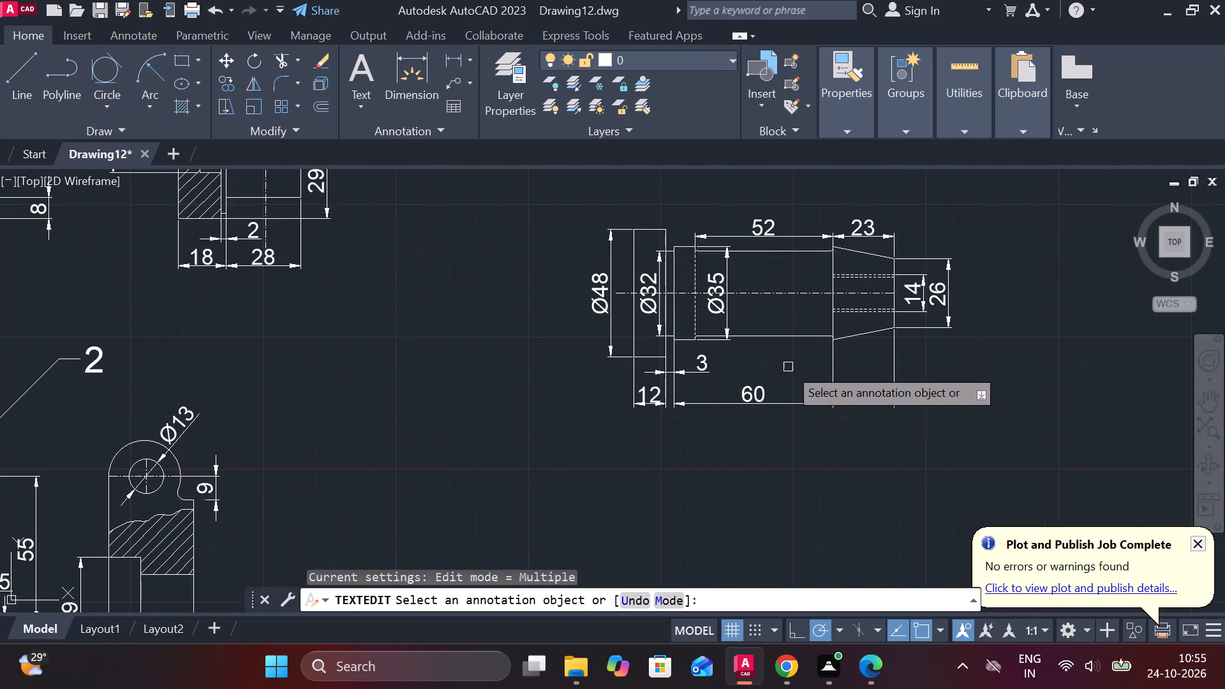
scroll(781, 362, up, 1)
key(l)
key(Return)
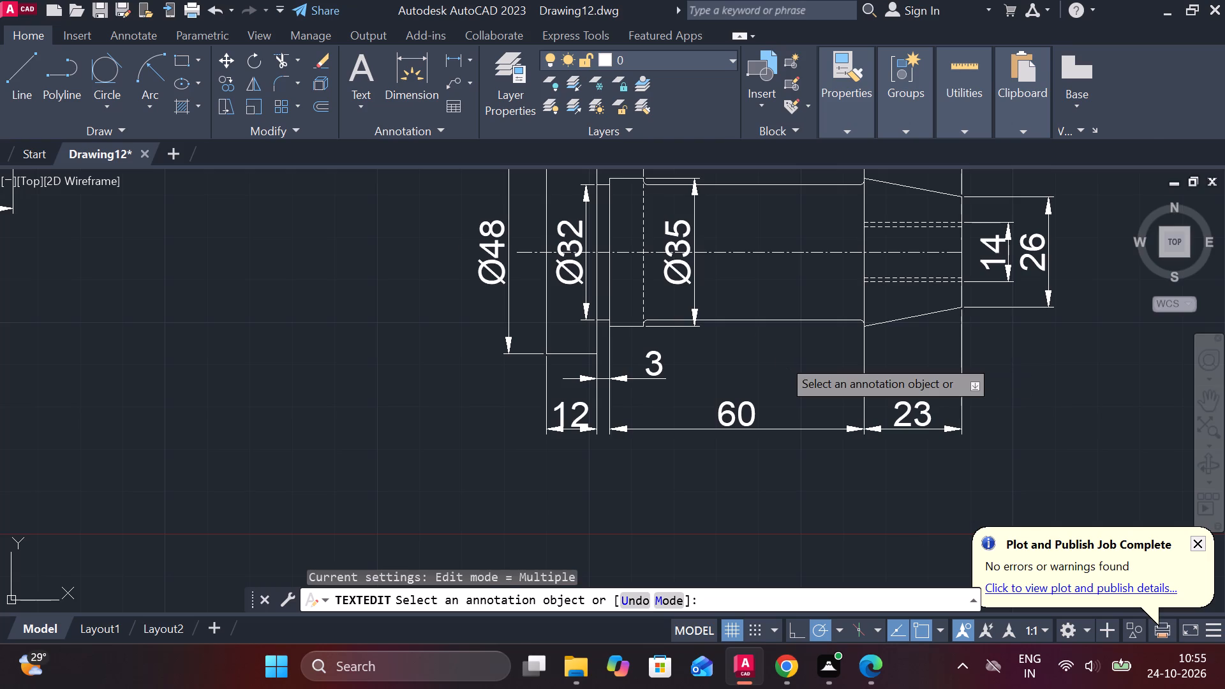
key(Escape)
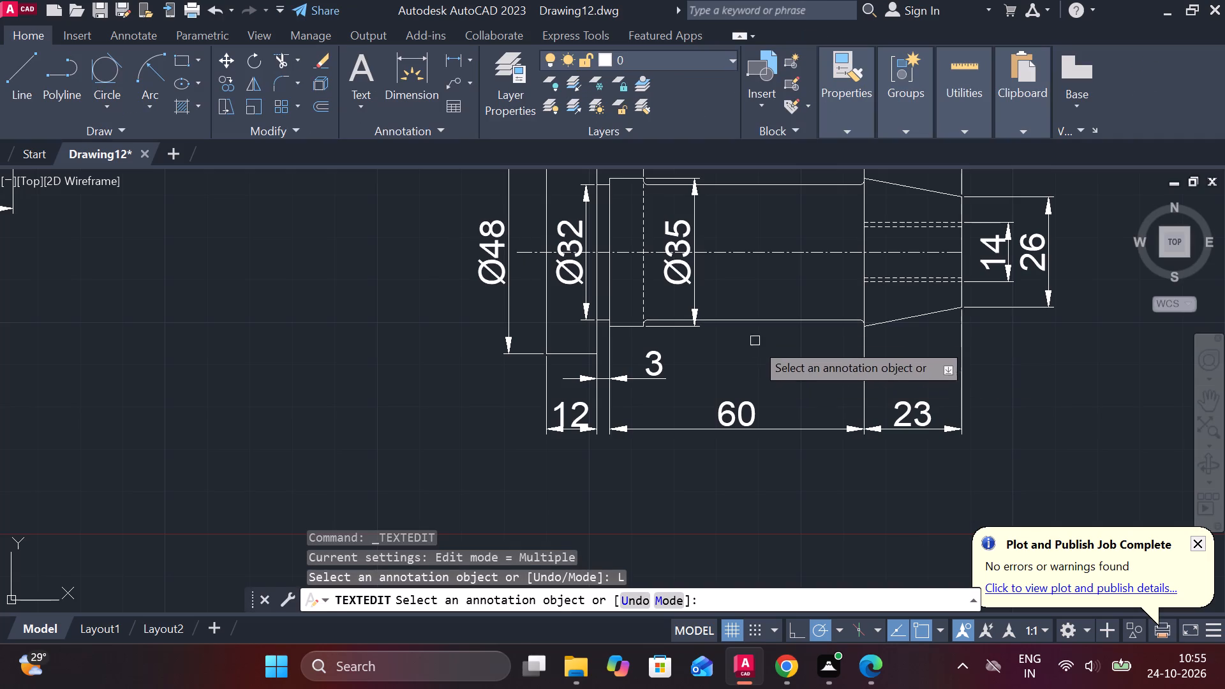
Draw a vertical line 32 long across the shaft body, joining the midpoints of its lower and upper edges.
key(Escape)
key(Escape)
key(l)
key(Return)
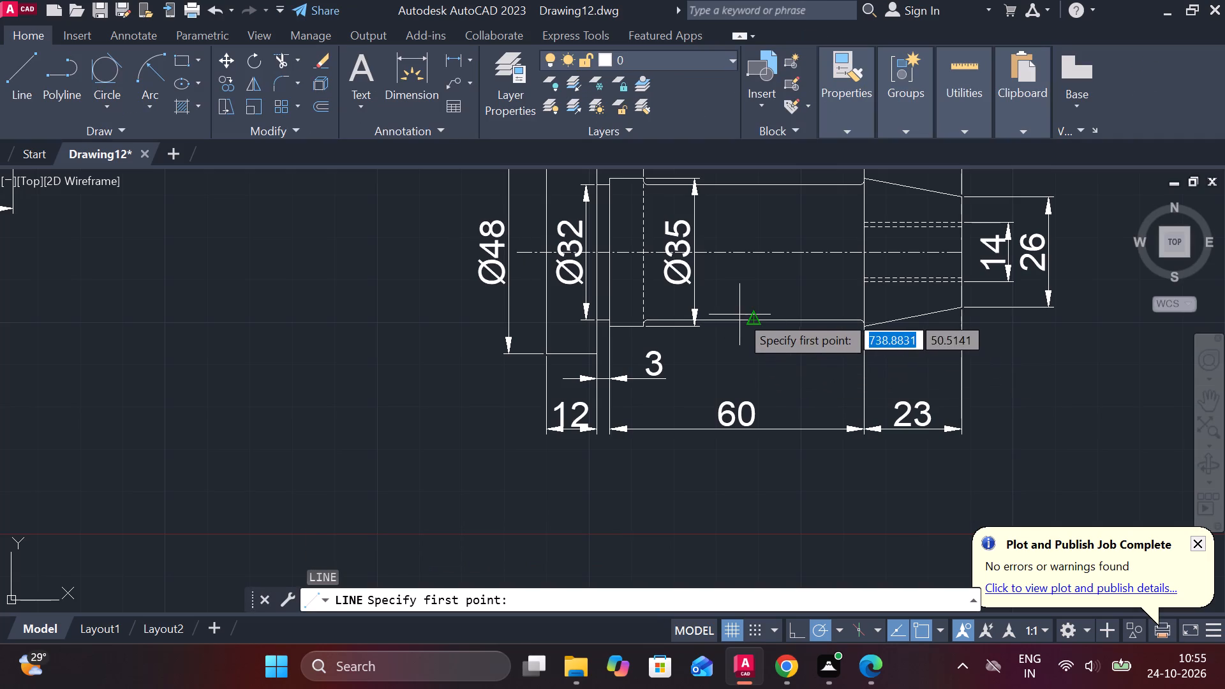
click(753, 317)
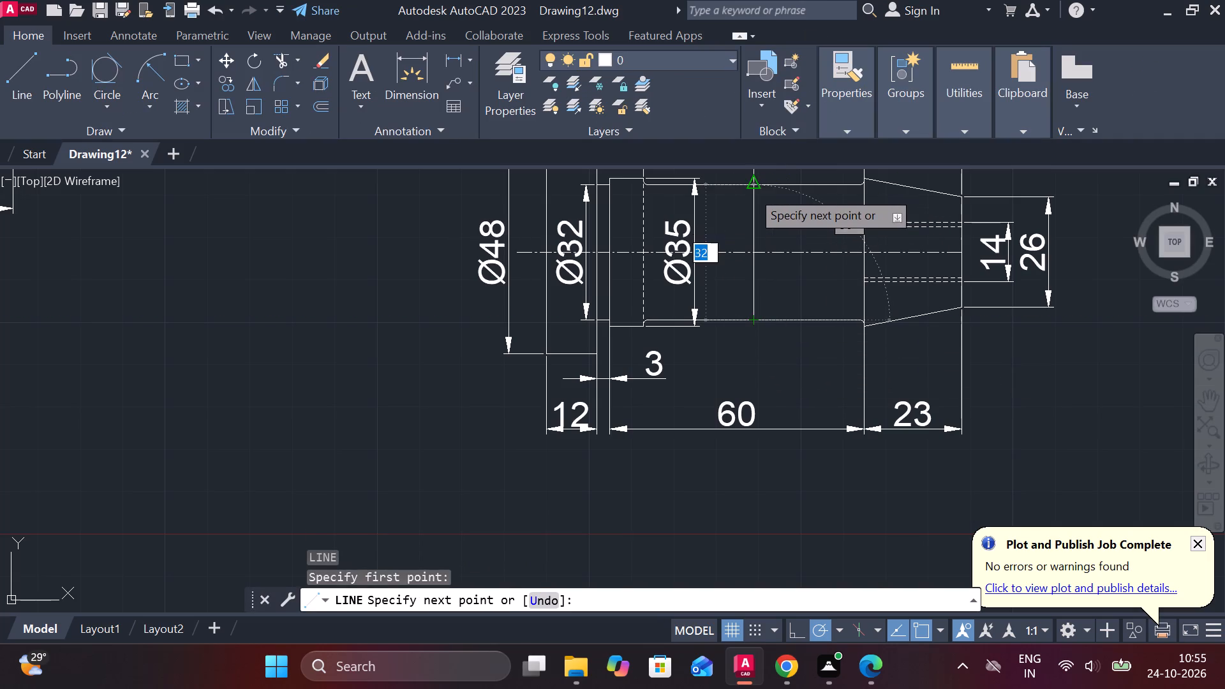
click(750, 189)
key(Escape)
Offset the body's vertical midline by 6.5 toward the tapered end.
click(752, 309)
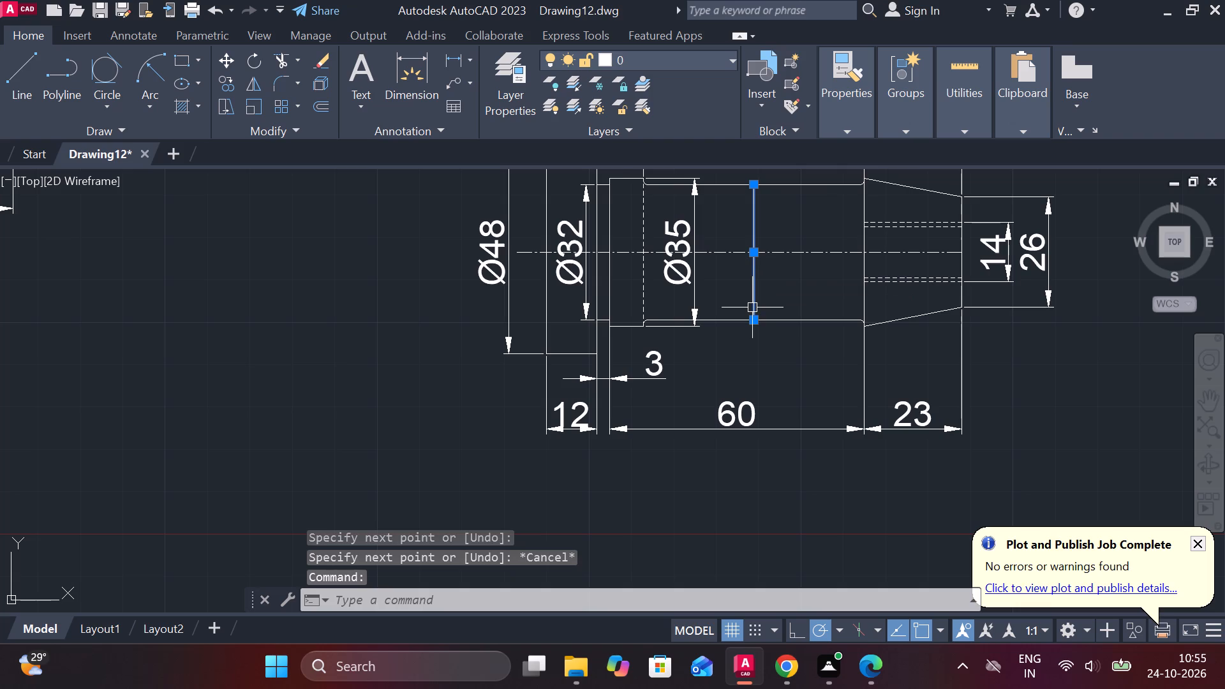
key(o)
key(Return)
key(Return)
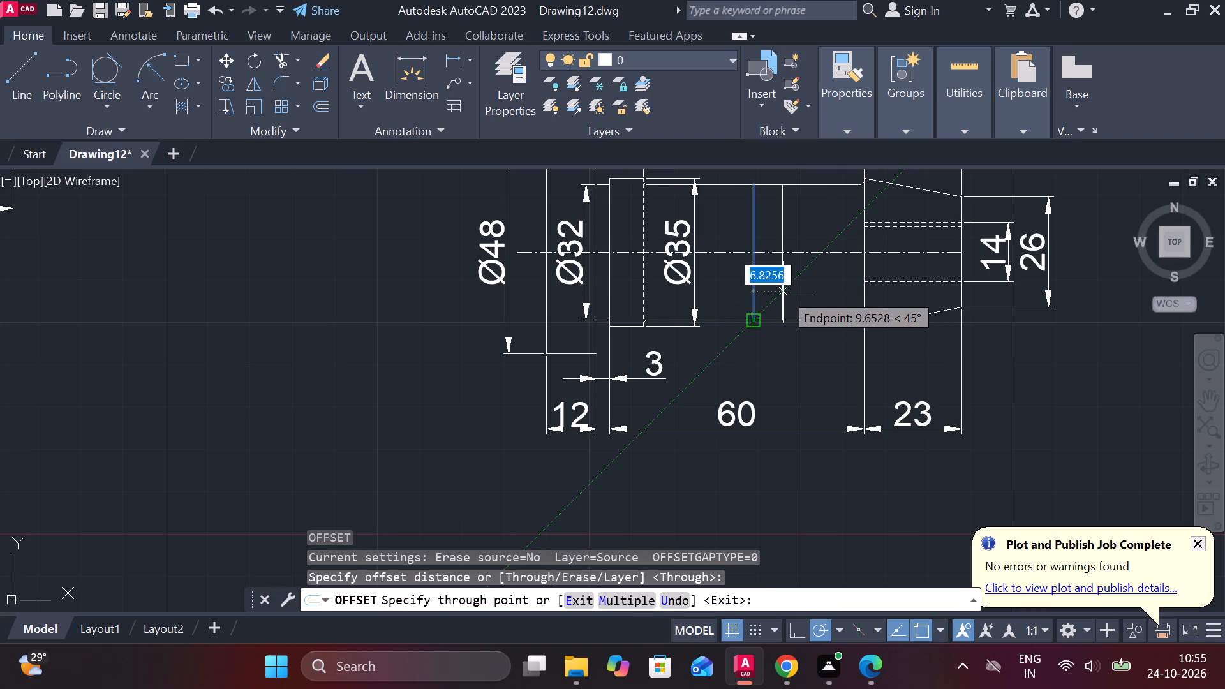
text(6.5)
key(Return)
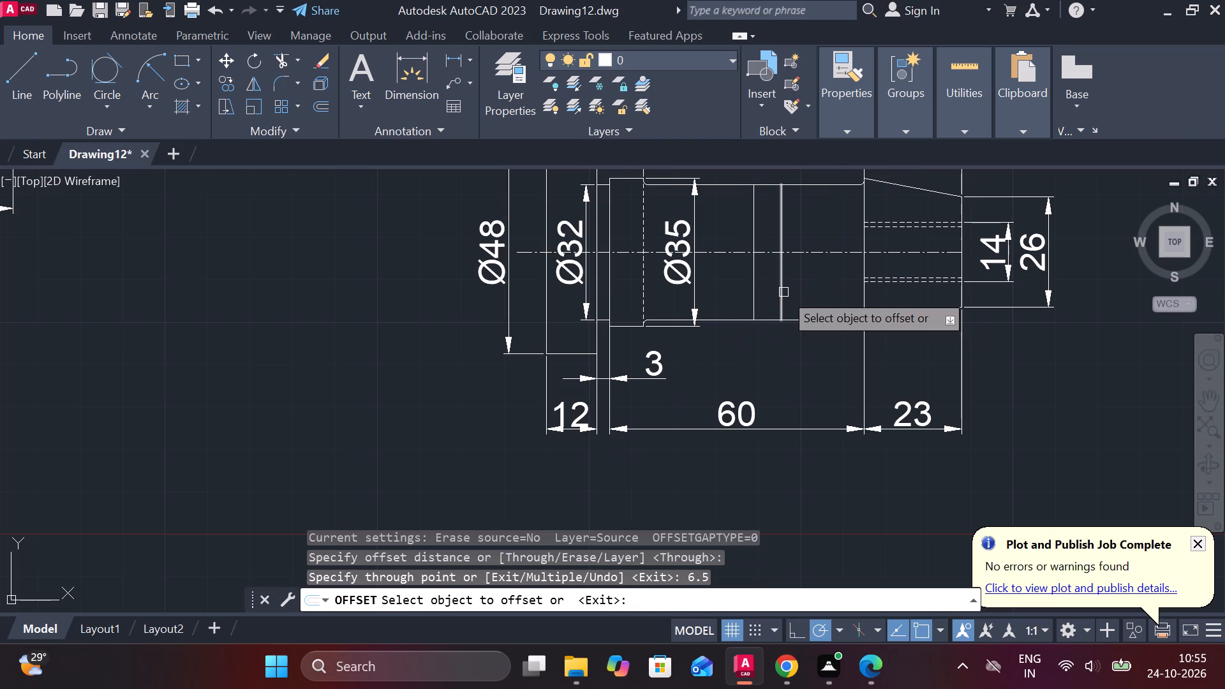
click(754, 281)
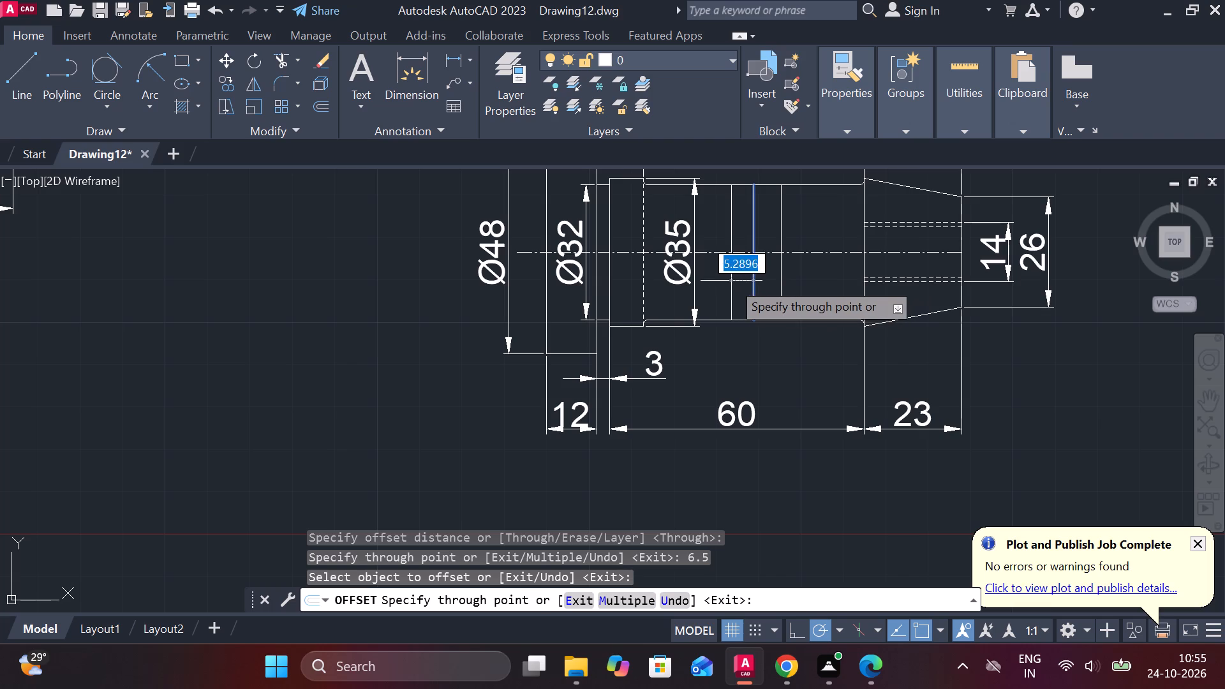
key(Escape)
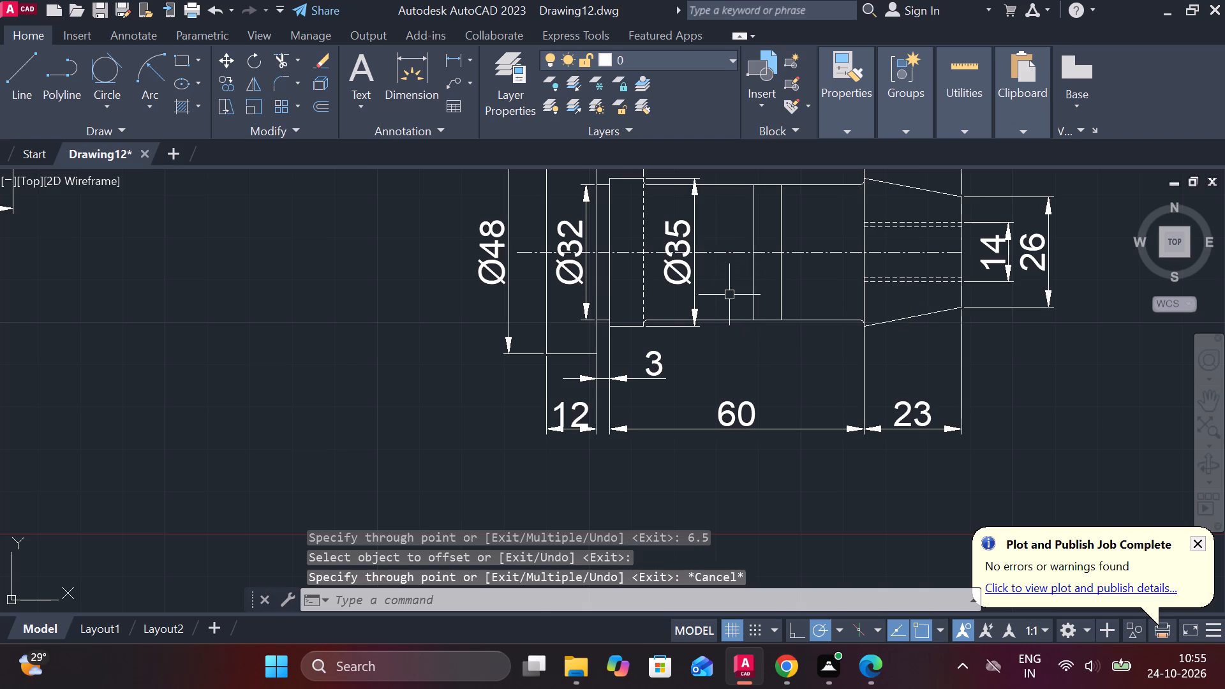
Offset the body's vertical midline by 9 to each side.
click(757, 285)
key(o)
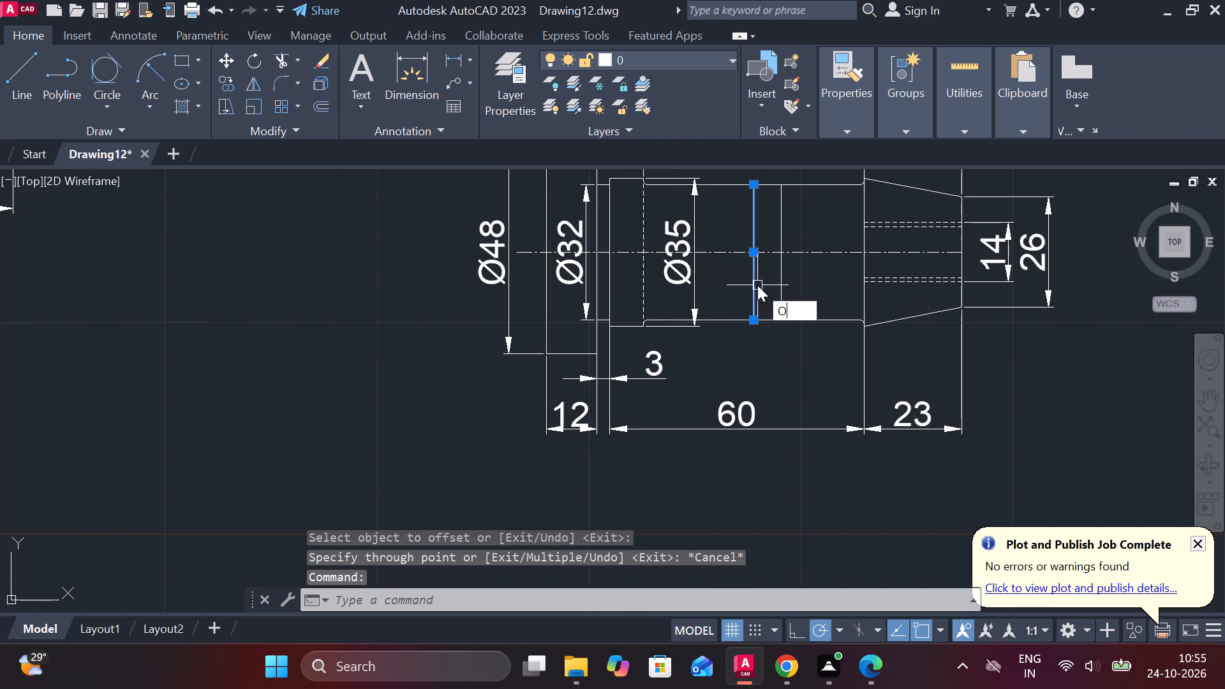
key(Return)
key(Return)
key(9)
key(Return)
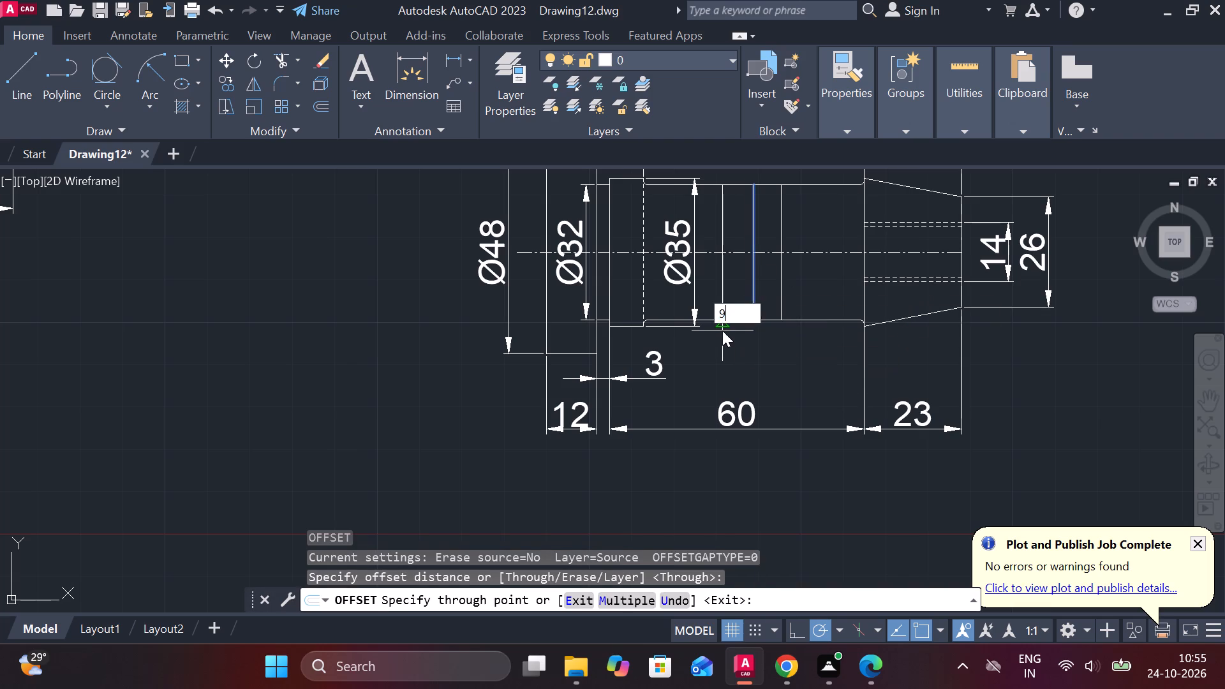
click(755, 272)
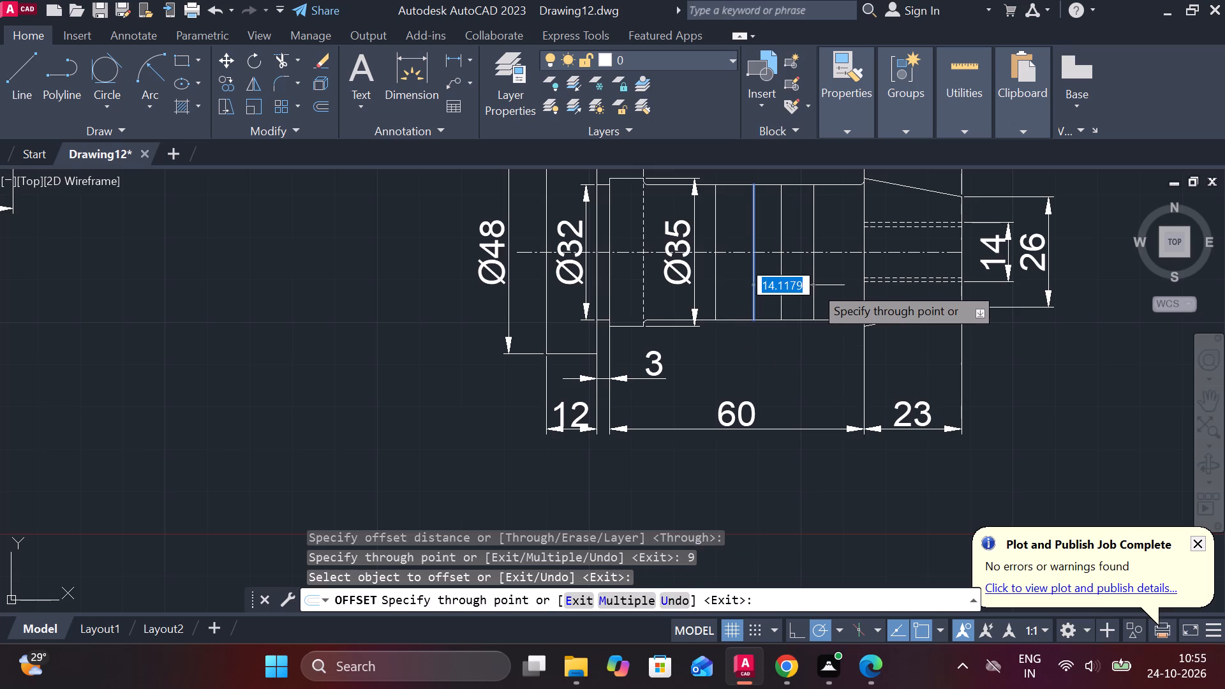
key(9)
key(Return)
key(Escape)
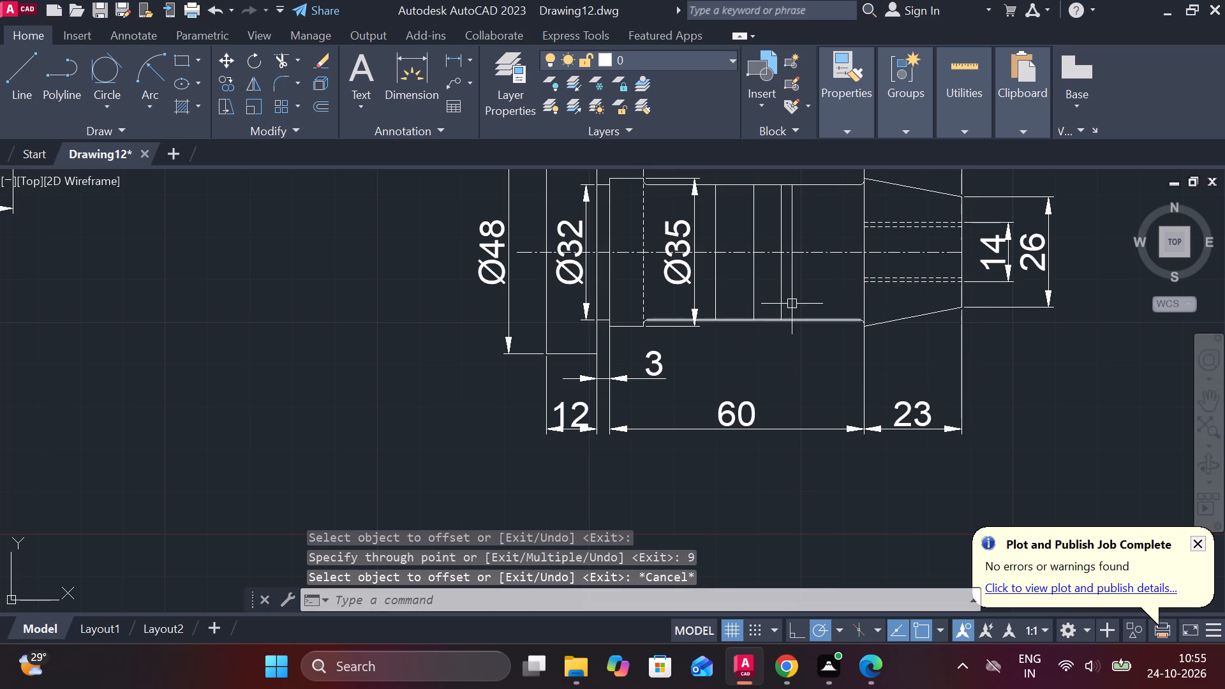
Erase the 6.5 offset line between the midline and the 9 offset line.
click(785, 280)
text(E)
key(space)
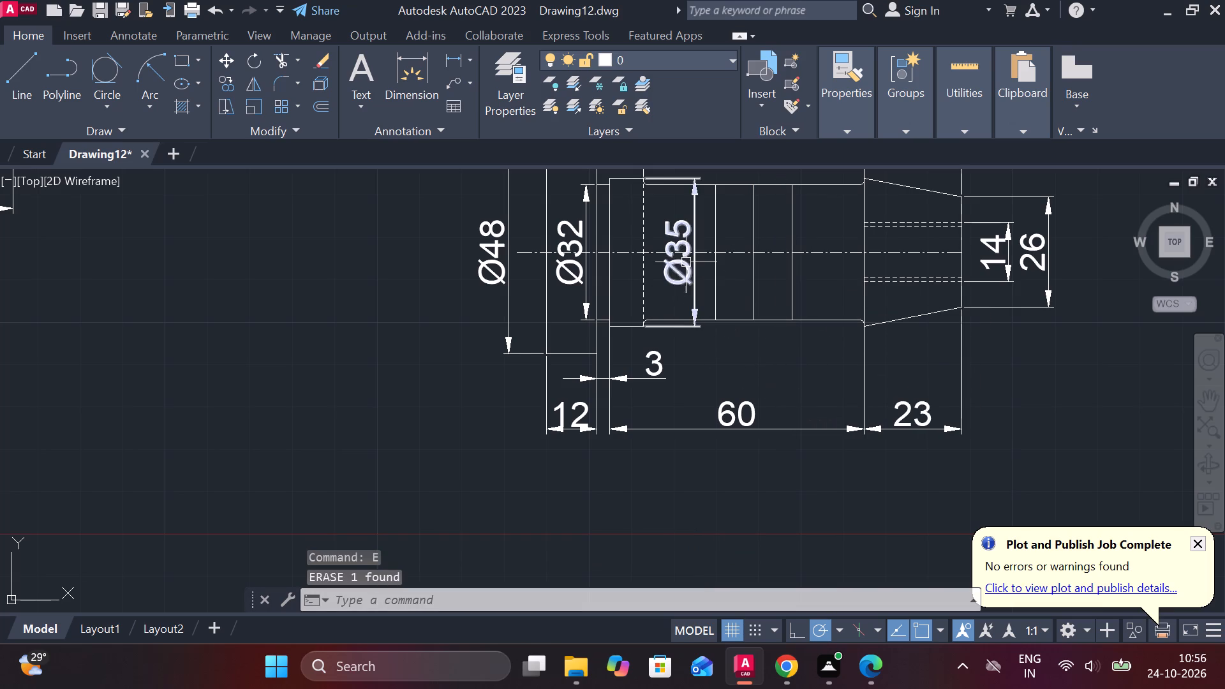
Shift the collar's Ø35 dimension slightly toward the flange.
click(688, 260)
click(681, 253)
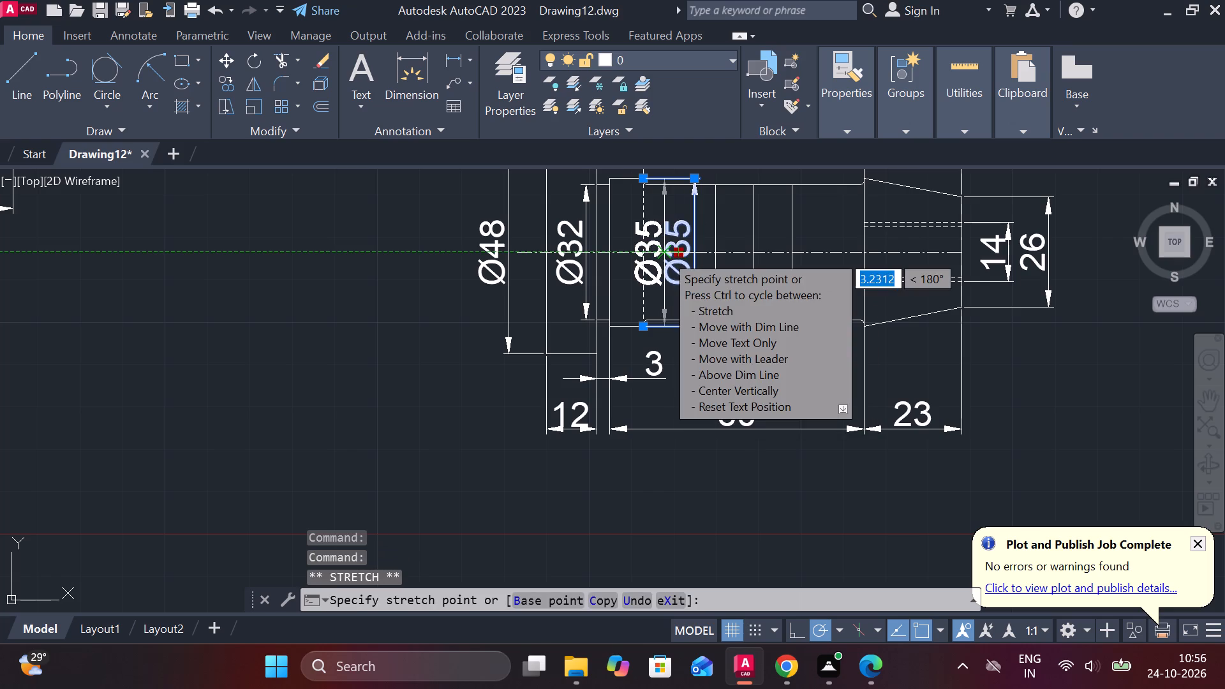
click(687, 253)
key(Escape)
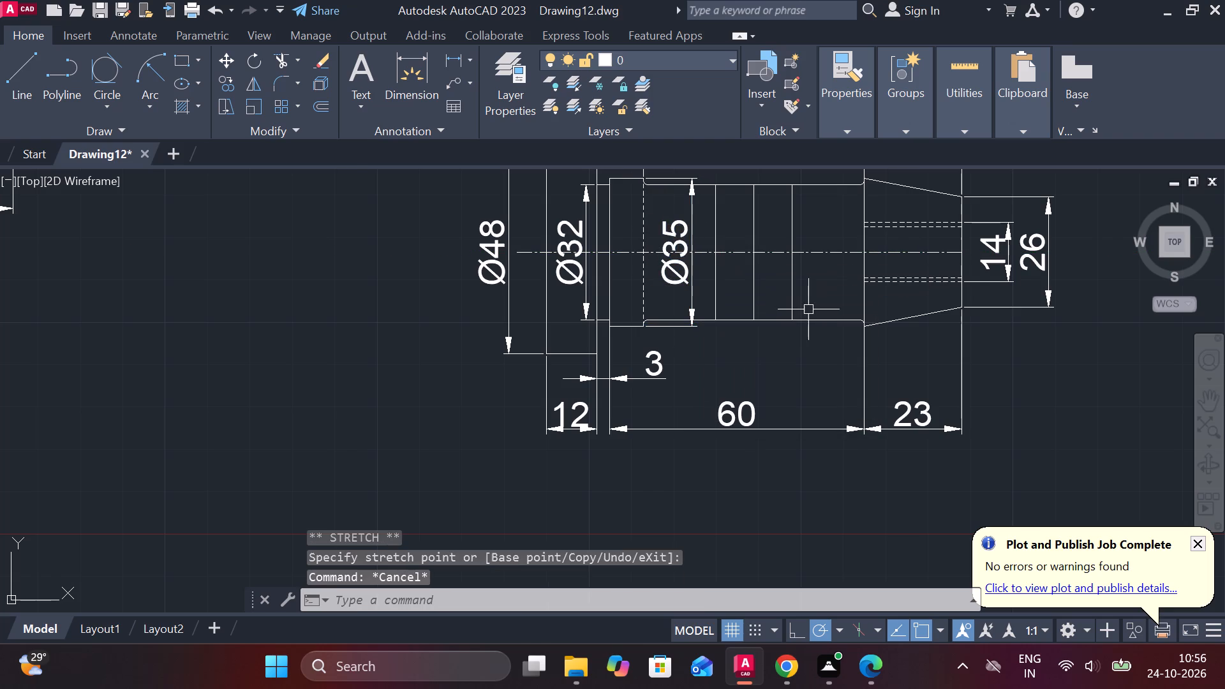
Draw a circle centred on the vertical midline's midpoint, with its radius reaching the shaft body's lower edge.
scroll(791, 329, down, 1)
scroll(769, 334, up, 1)
middle_drag(794, 347, 772, 348)
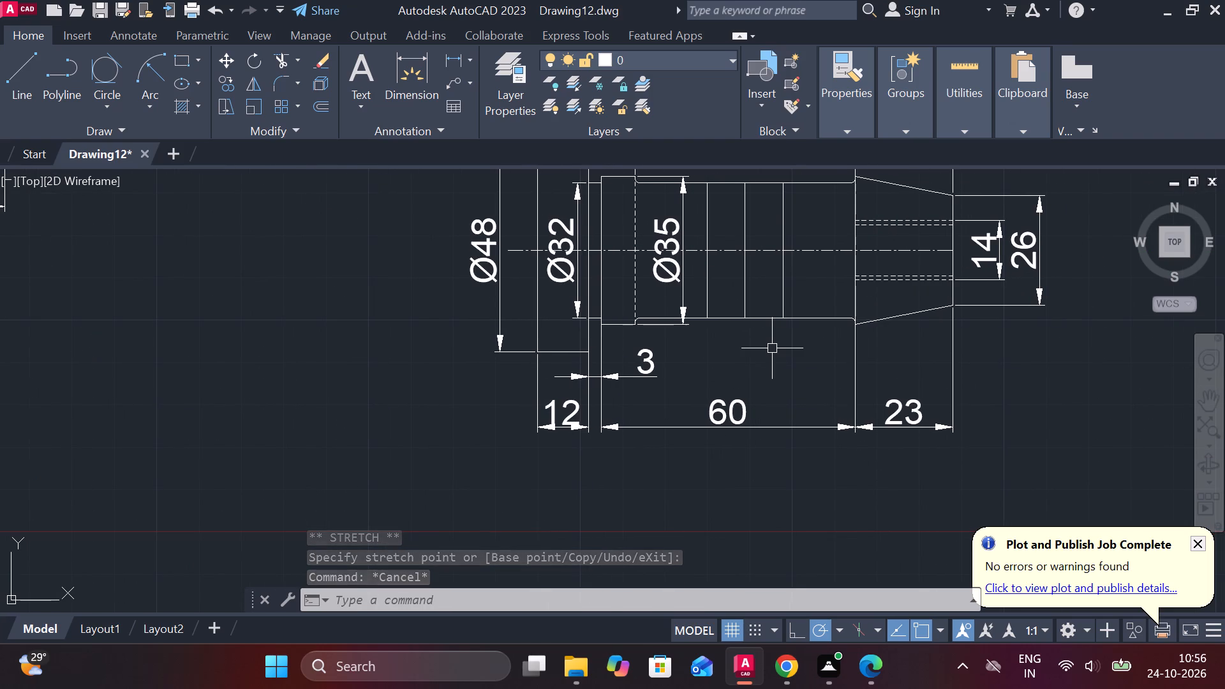
middle_drag(772, 348, 769, 356)
text(C)
key(space)
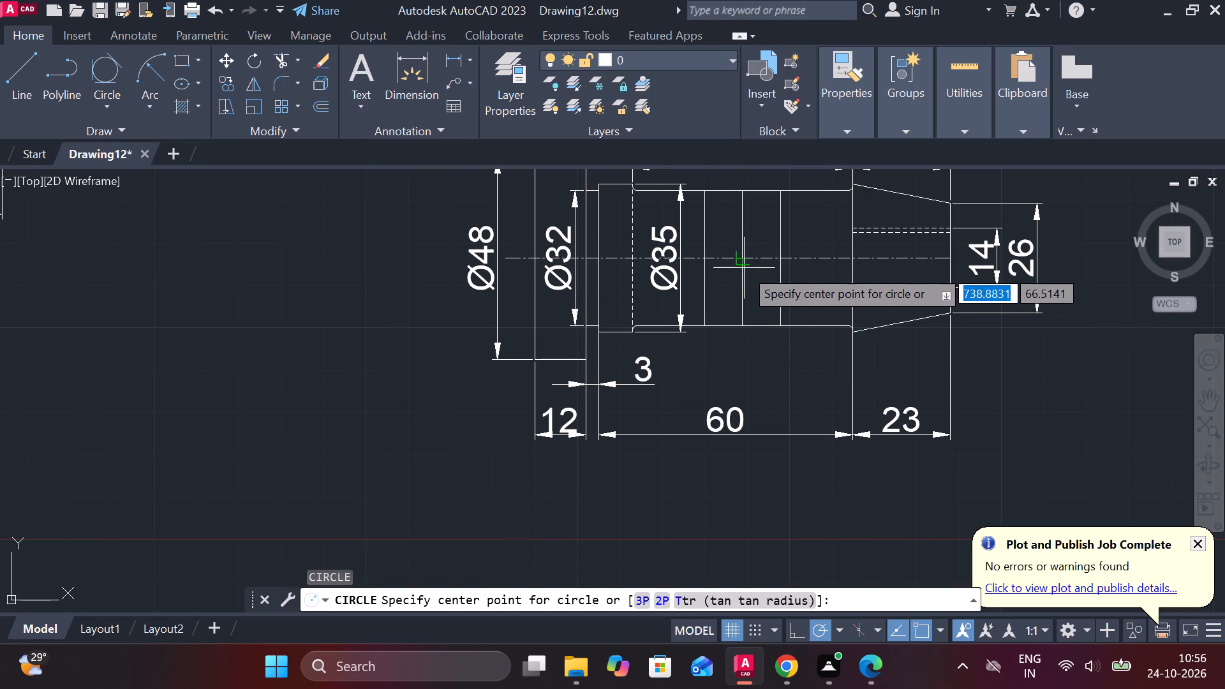
click(747, 263)
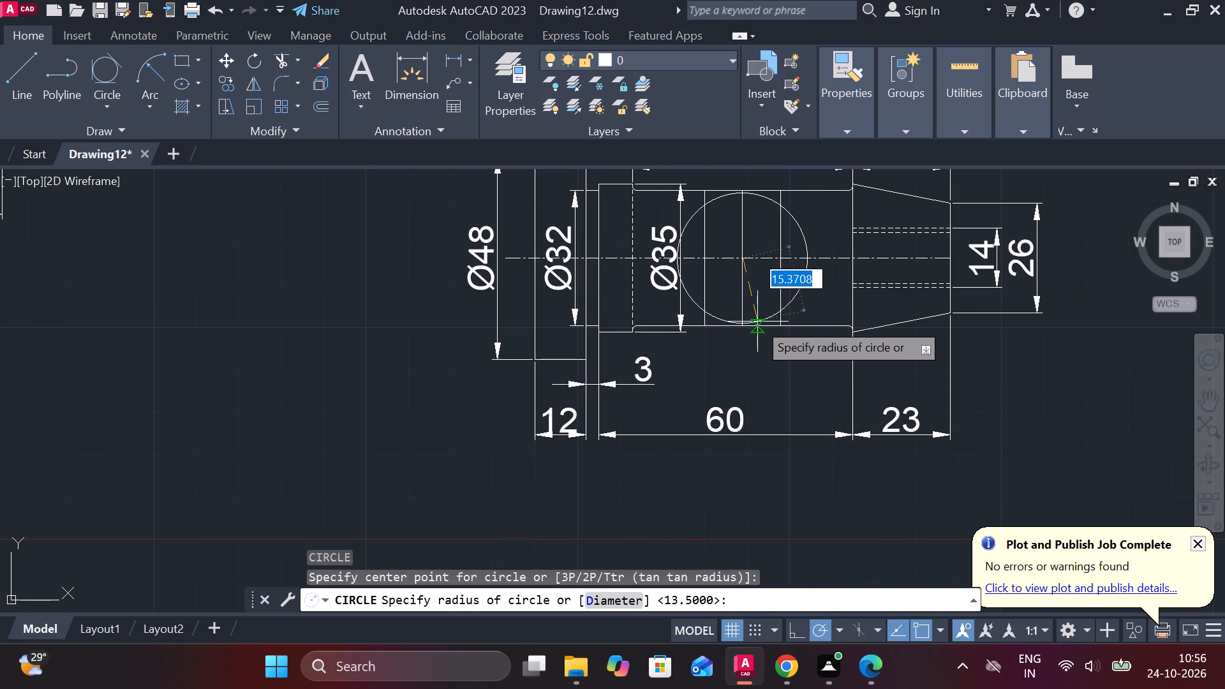
click(748, 326)
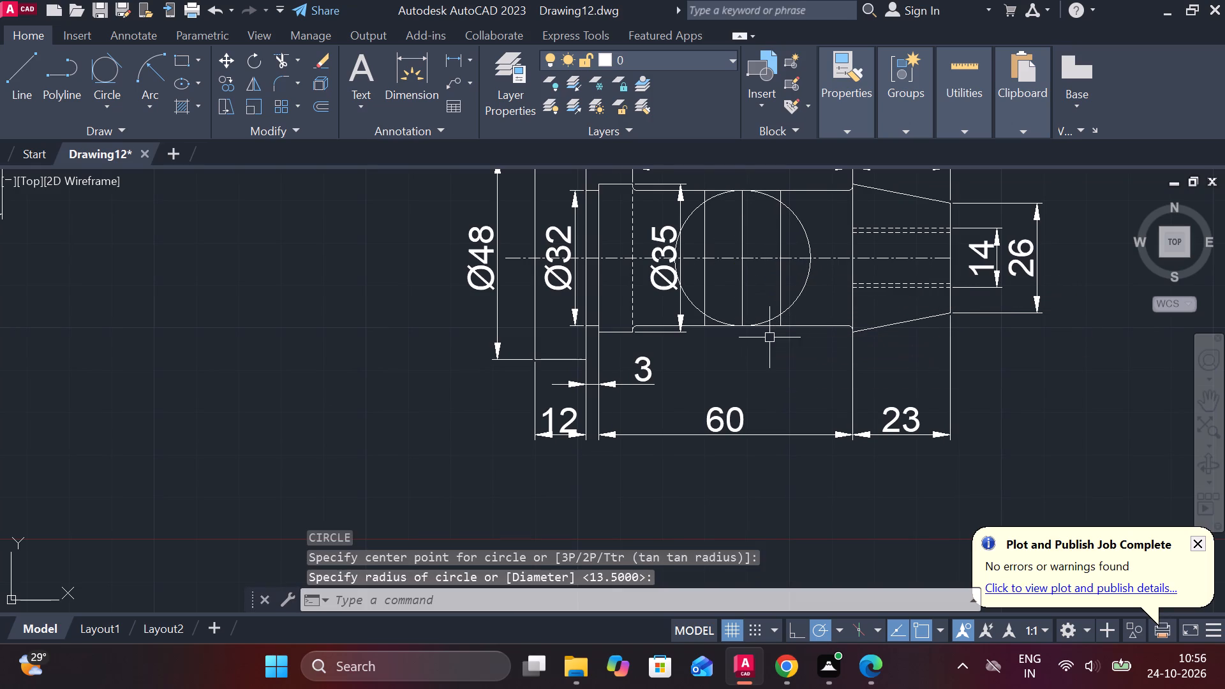
key(Escape)
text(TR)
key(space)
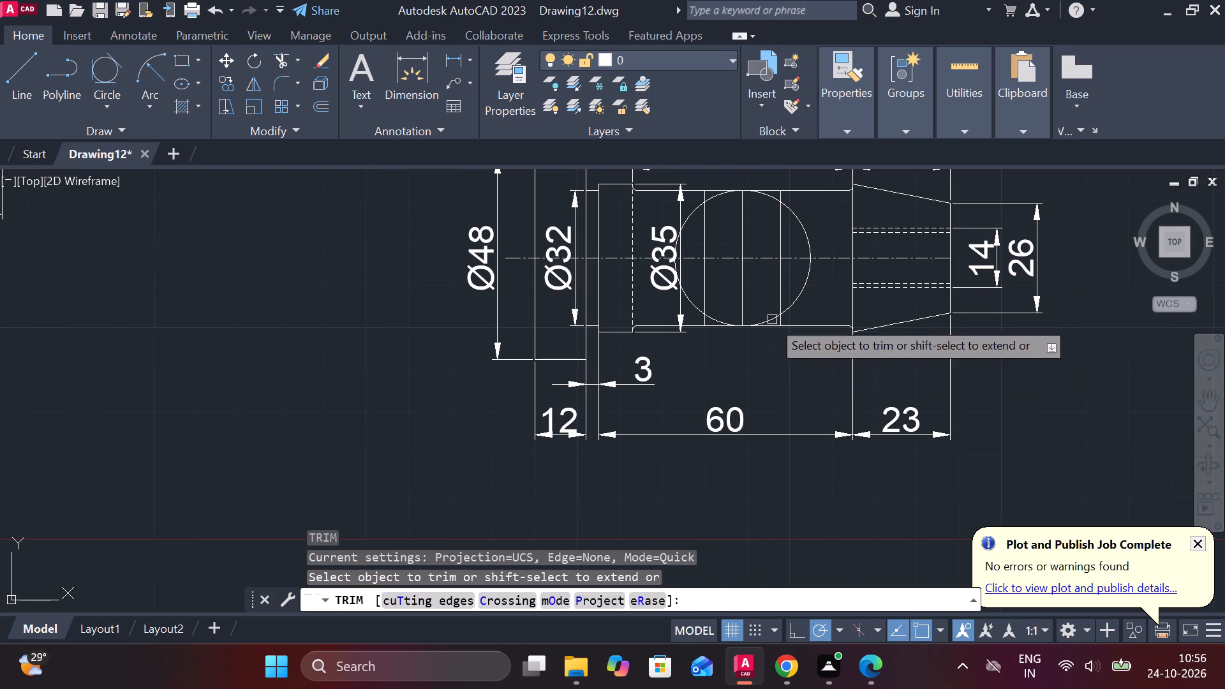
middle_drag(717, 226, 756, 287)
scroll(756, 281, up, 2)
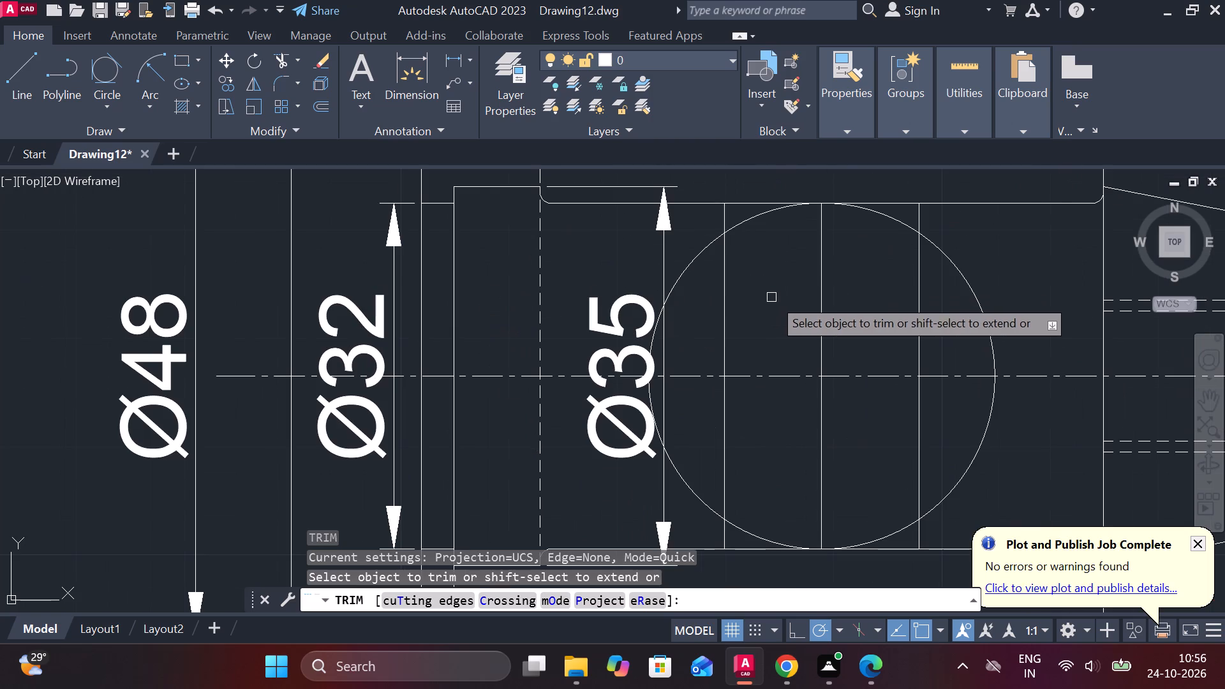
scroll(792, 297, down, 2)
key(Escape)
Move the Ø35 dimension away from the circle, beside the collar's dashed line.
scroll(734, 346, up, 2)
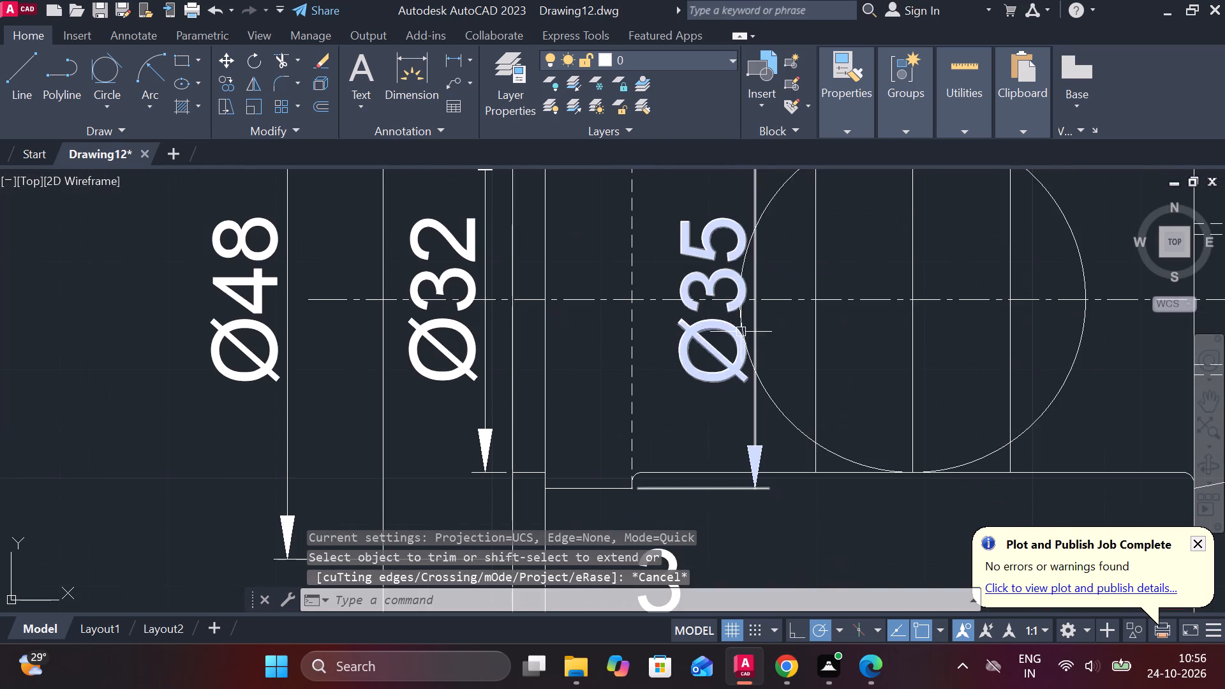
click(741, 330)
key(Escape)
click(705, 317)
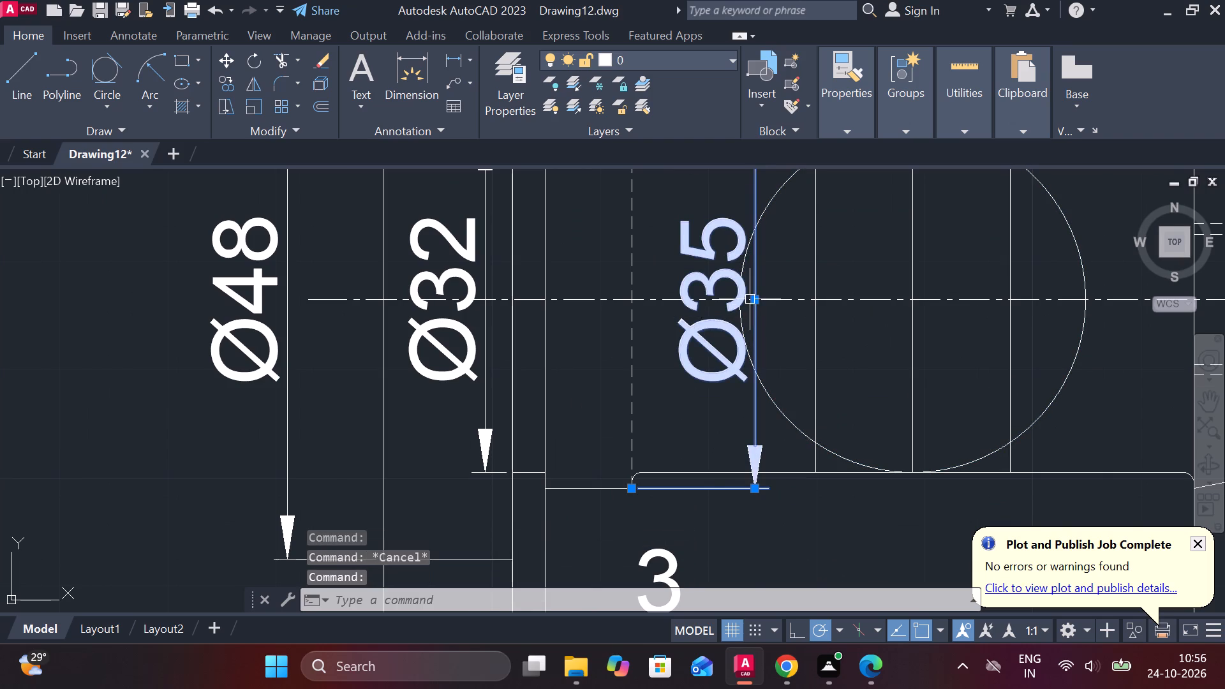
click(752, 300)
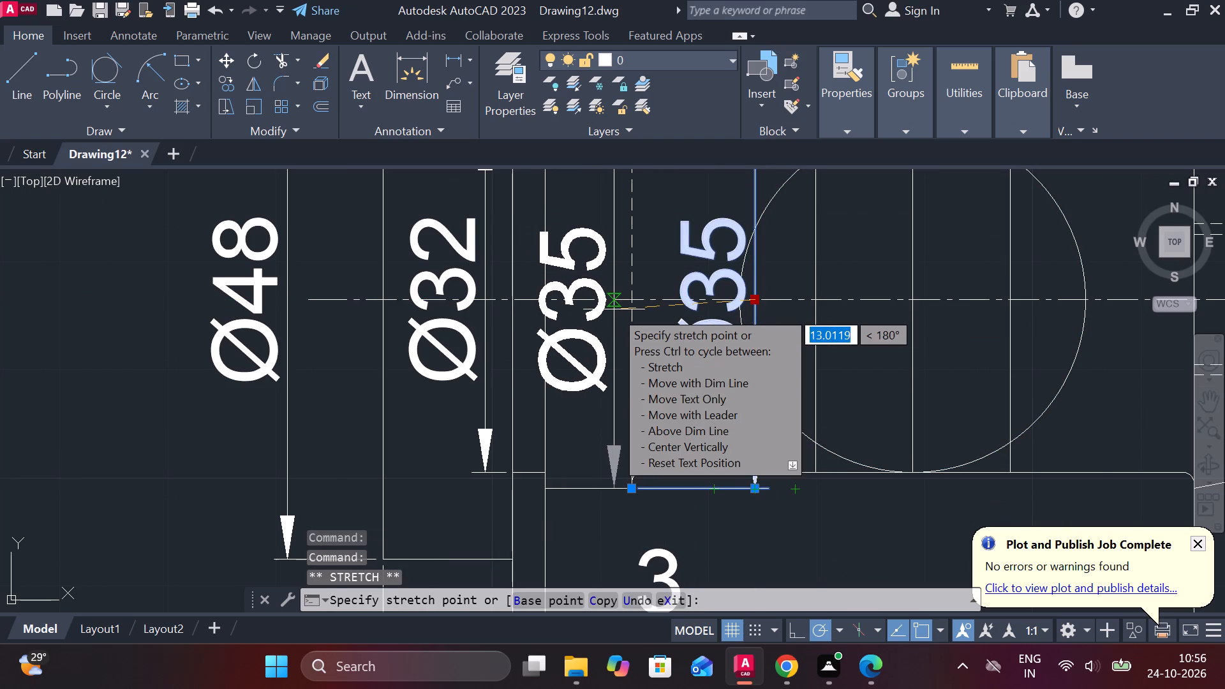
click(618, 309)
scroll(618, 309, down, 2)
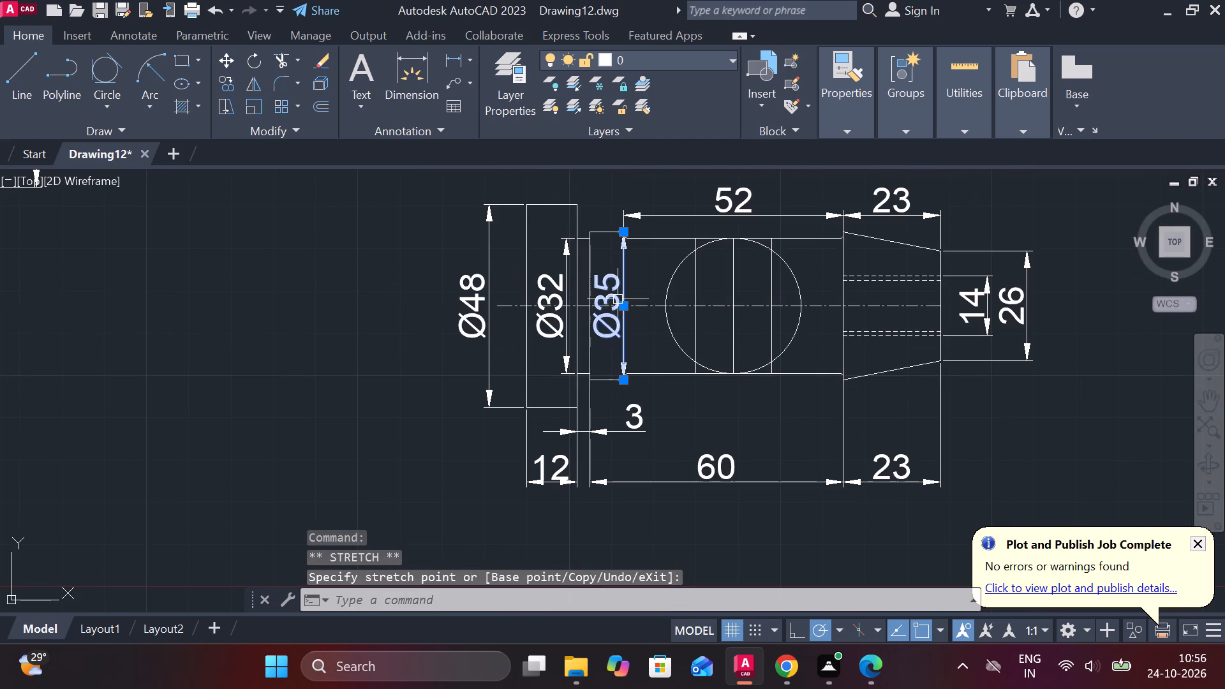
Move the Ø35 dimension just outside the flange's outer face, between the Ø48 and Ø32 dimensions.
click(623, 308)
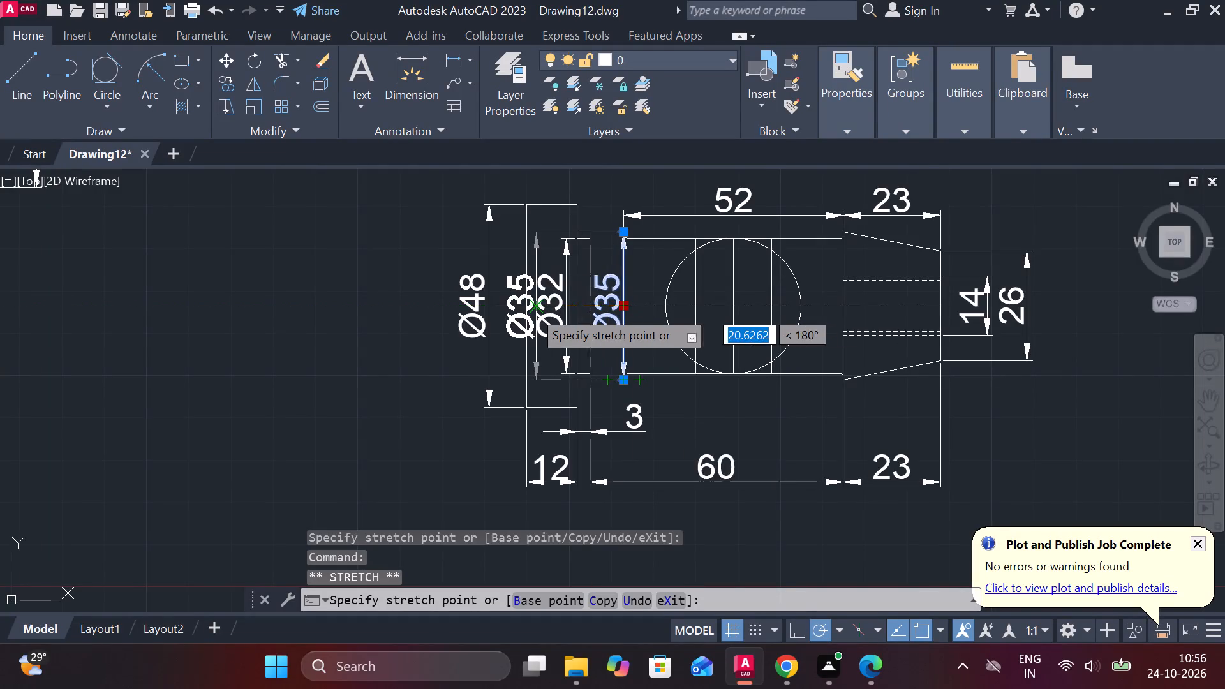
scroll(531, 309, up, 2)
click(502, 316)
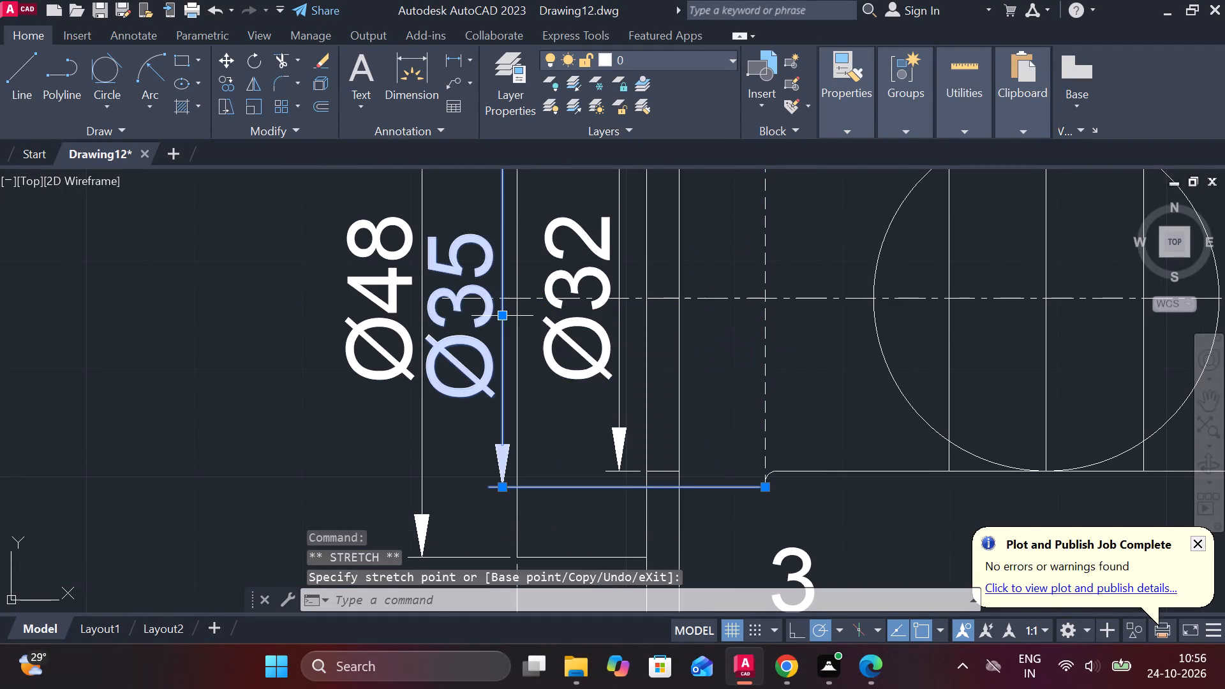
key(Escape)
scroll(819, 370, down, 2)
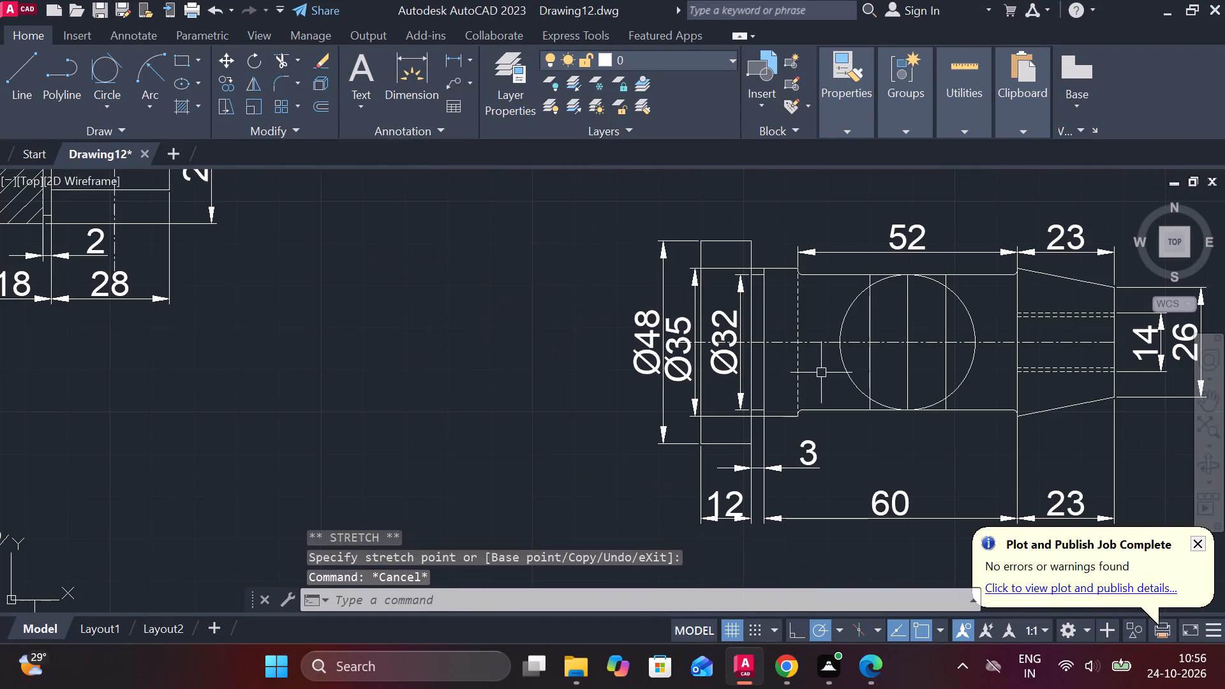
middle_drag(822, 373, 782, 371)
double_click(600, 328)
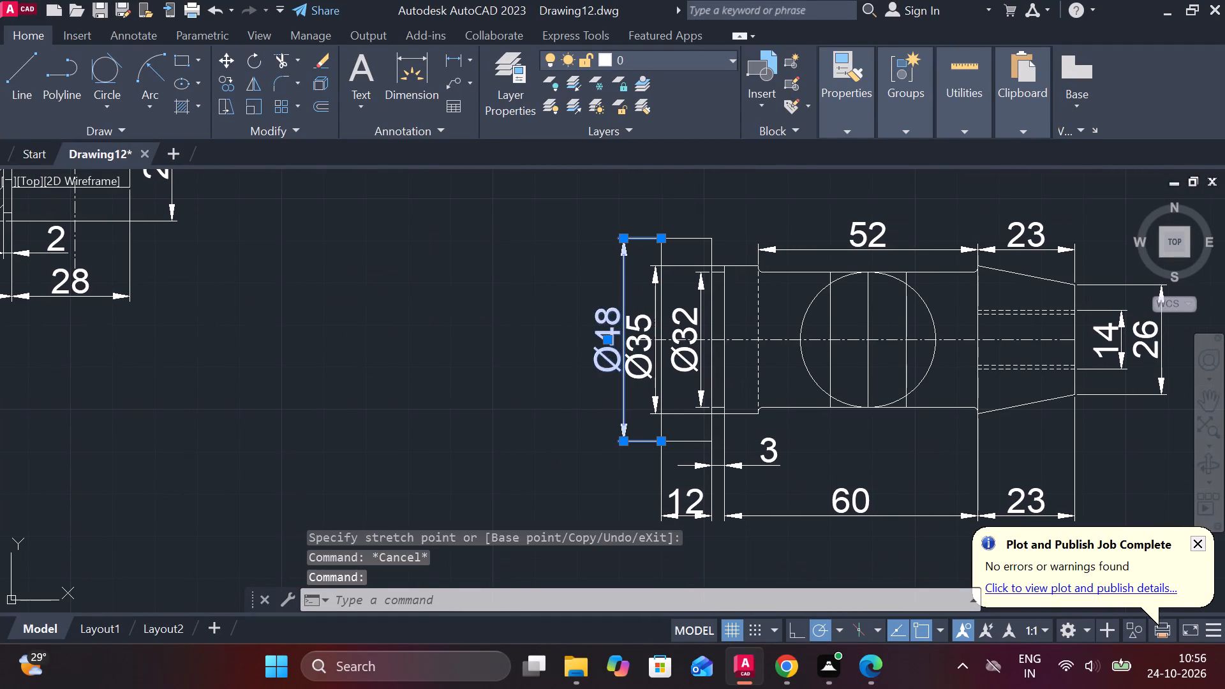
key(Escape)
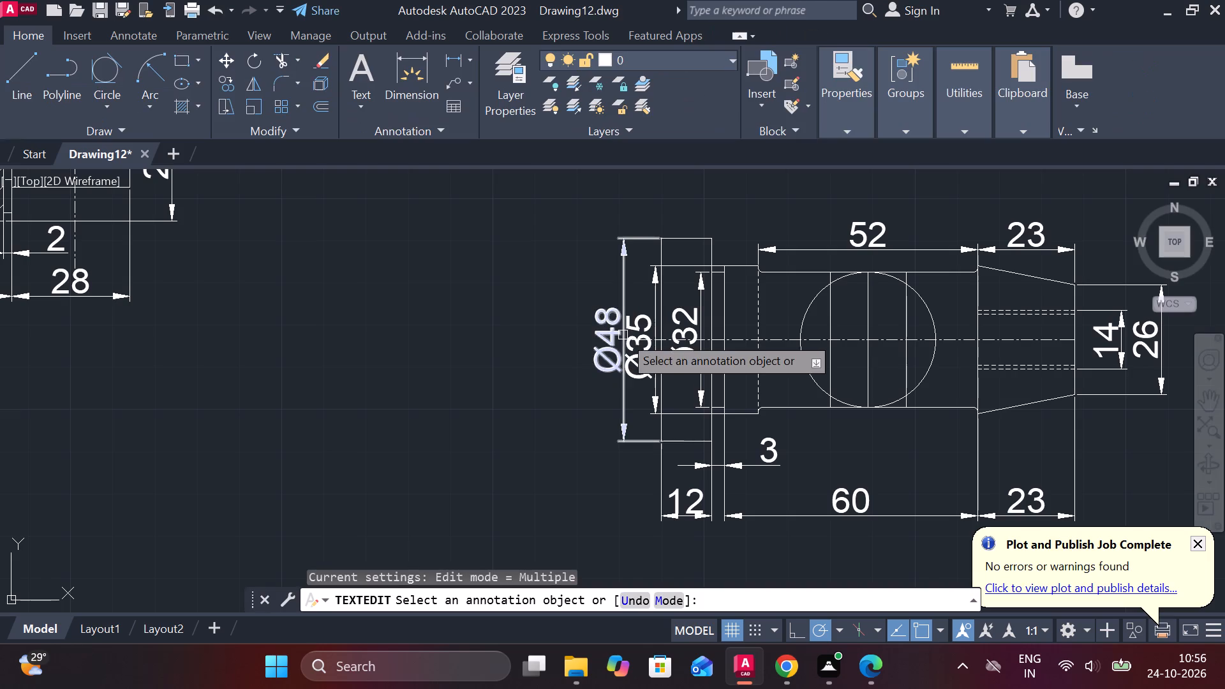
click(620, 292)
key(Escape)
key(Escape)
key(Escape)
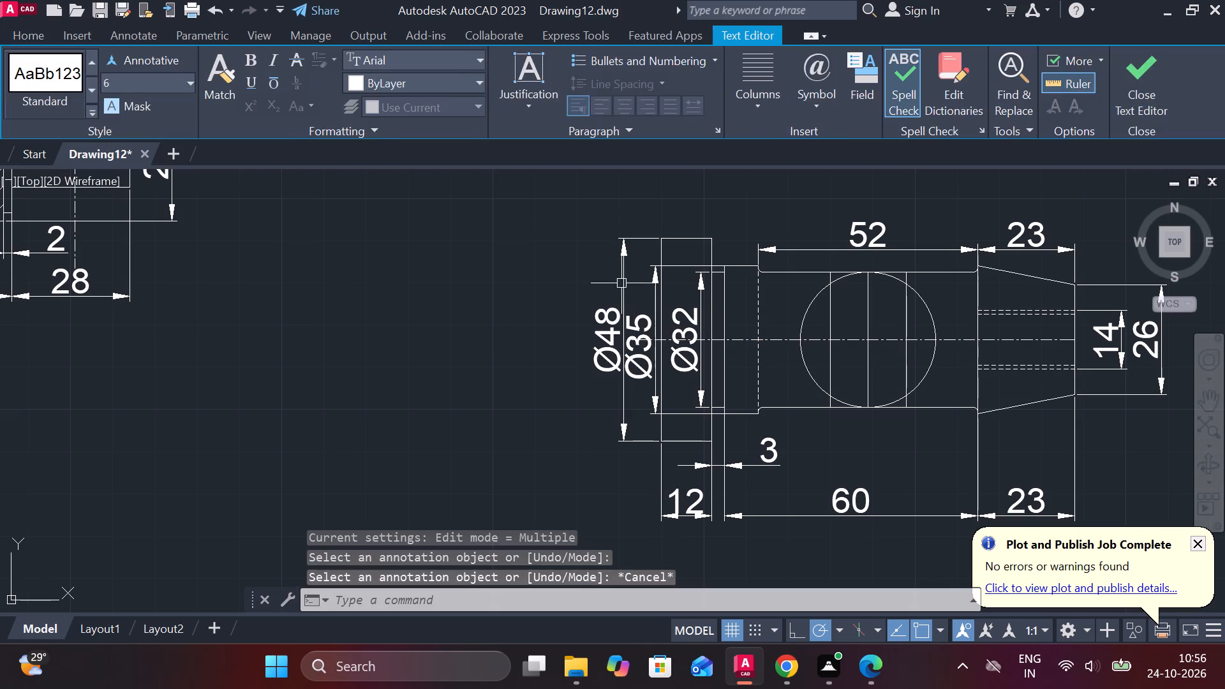
Move the flange's Ø48 dimension farther out from the flange's outer face.
click(621, 283)
click(609, 343)
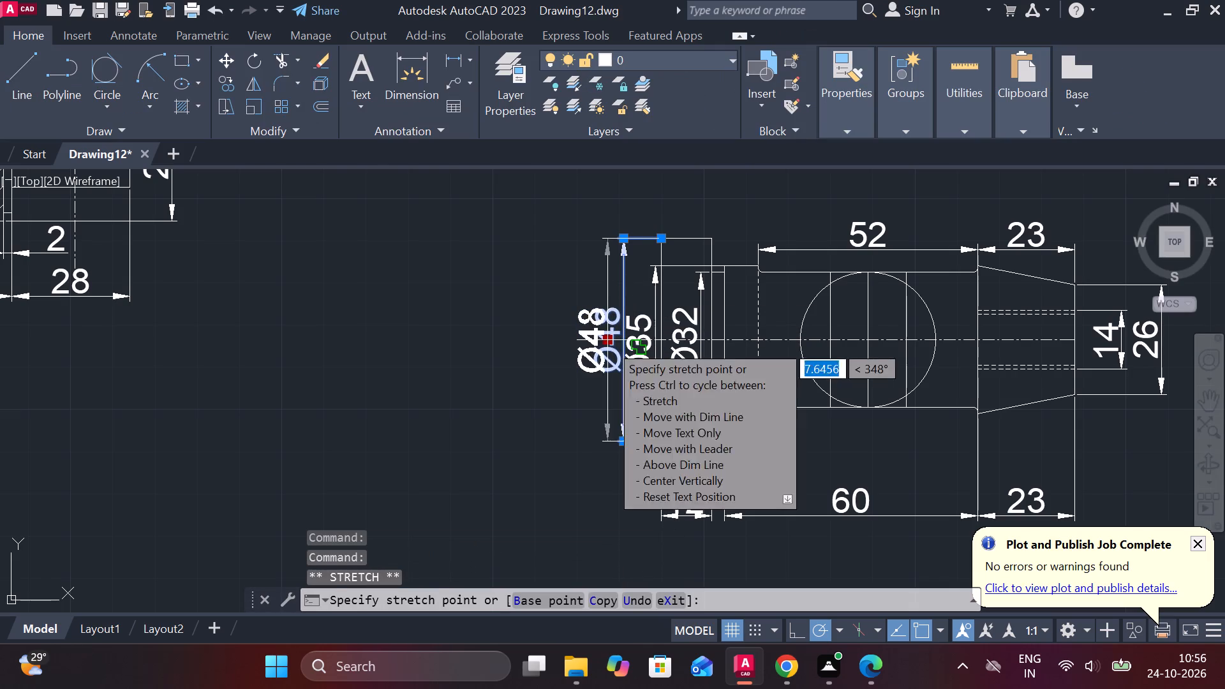
click(579, 344)
key(Escape)
Move the Ø35 dimension farther outside the flange, spaced between its outer face and the Ø48 dimension.
click(649, 329)
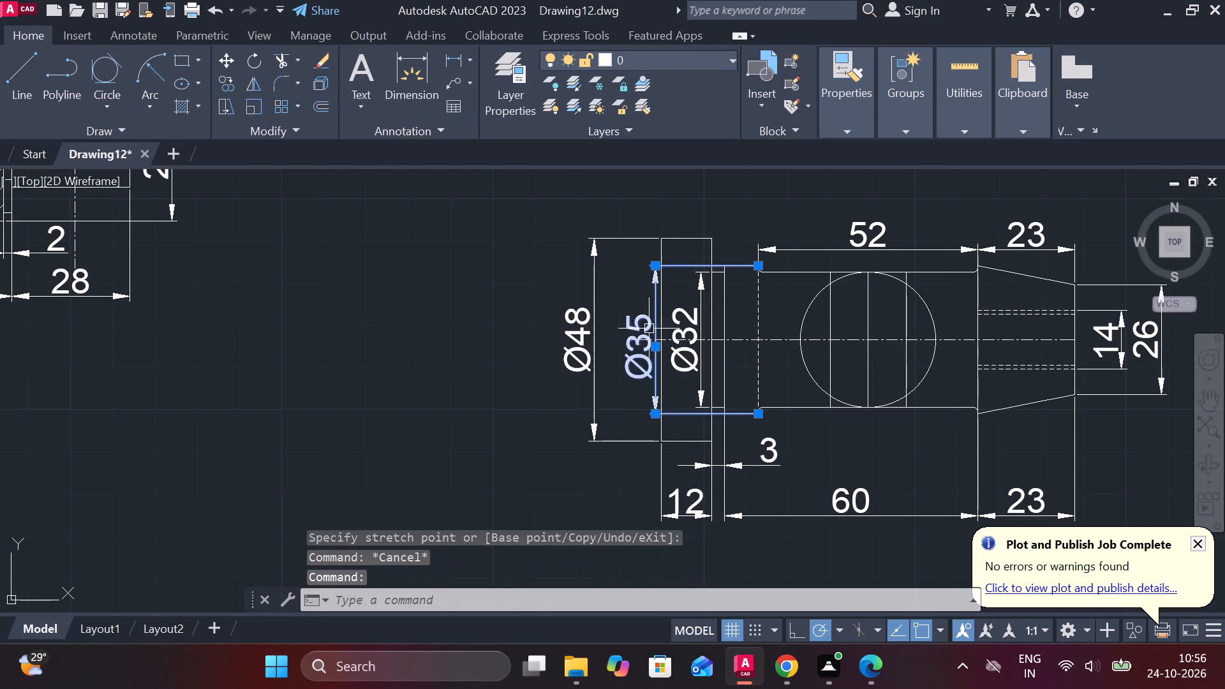
click(655, 351)
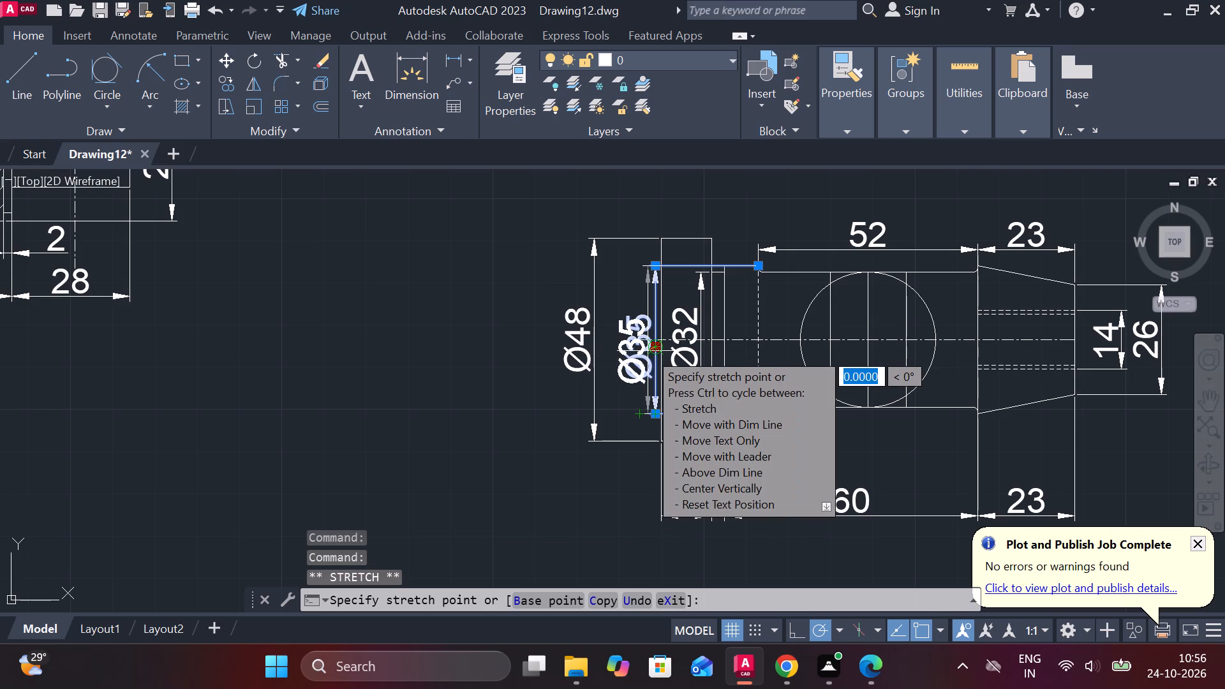
scroll(648, 351, up, 2)
click(629, 346)
key(Escape)
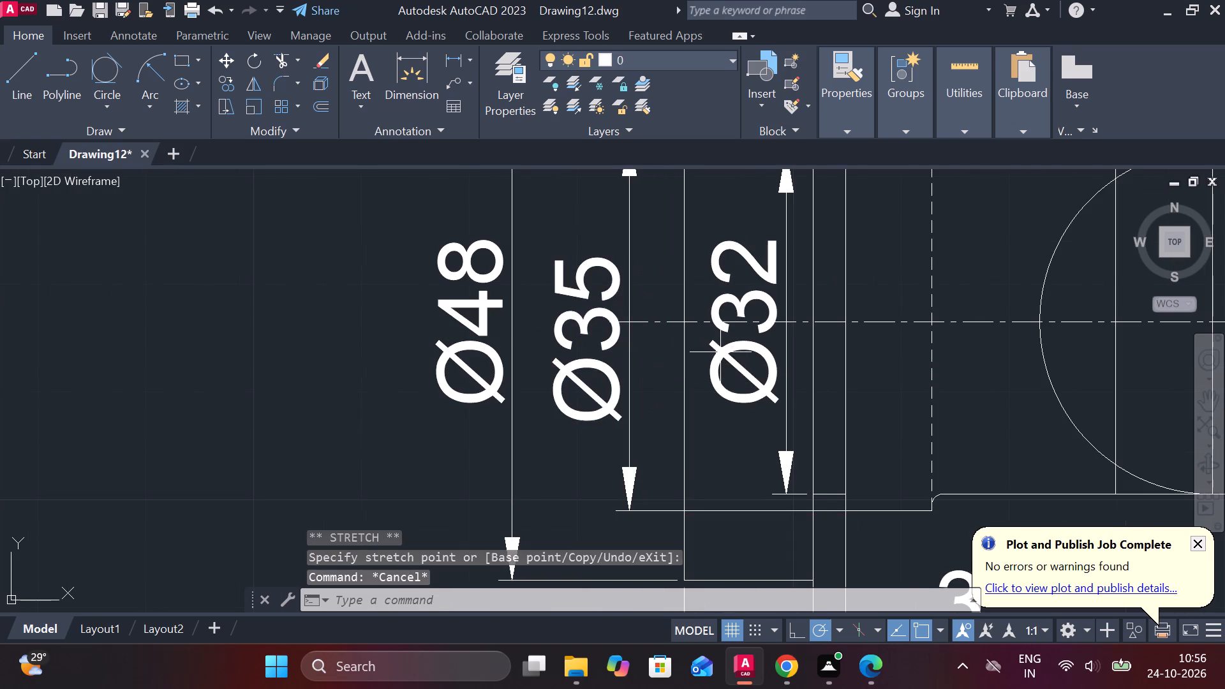
Move the Ø32 dimension slightly closer to the flange's outer face.
click(759, 331)
click(747, 324)
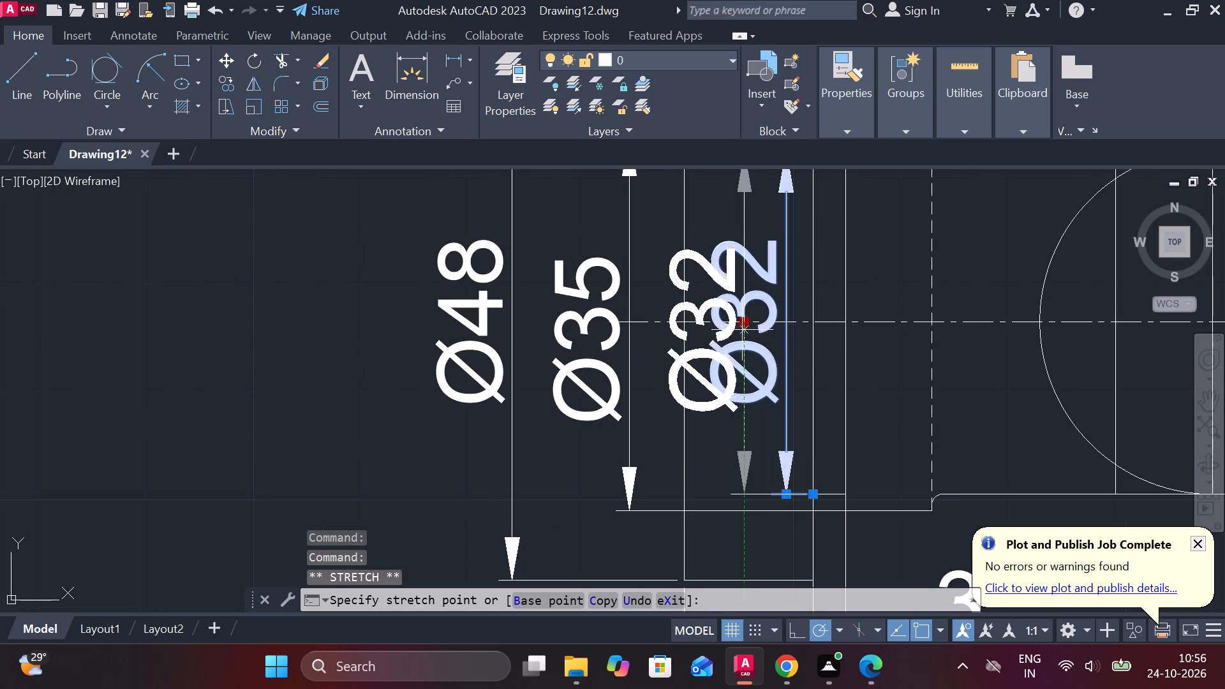
click(771, 347)
key(Escape)
scroll(820, 364, down, 1)
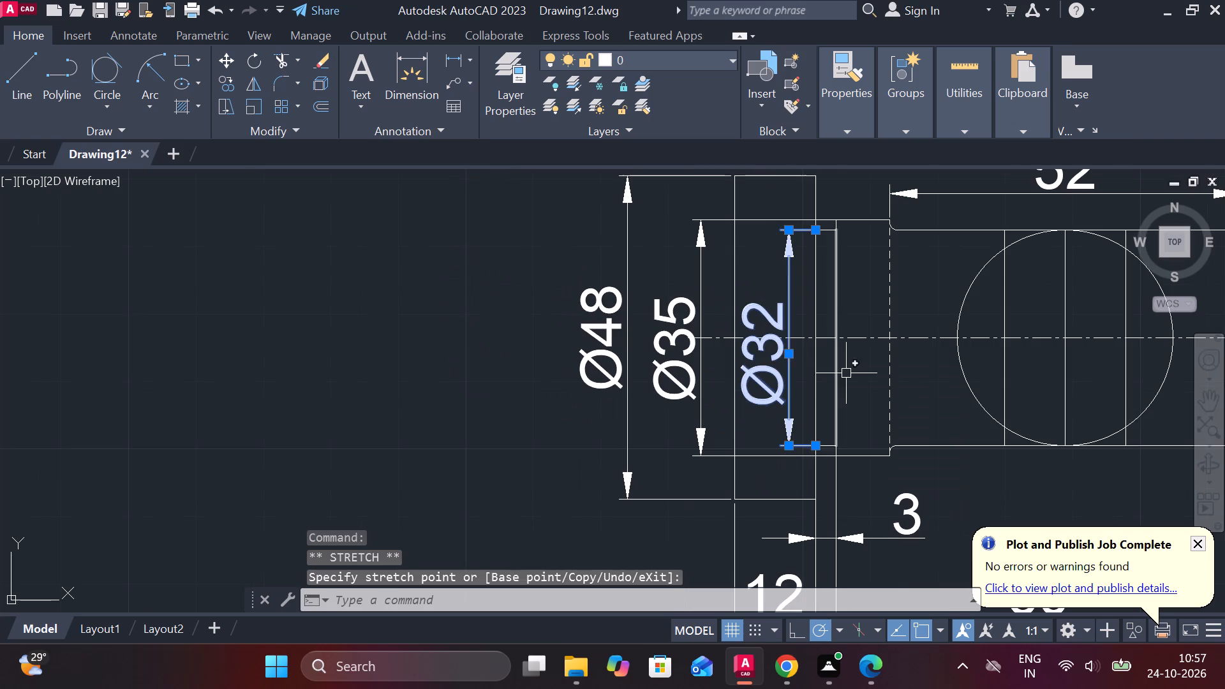
key(Escape)
Erase the circle drawn inside the shaft's 52 mm long section.
scroll(850, 373, down, 2)
middle_drag(850, 373, 773, 362)
scroll(796, 346, up, 1)
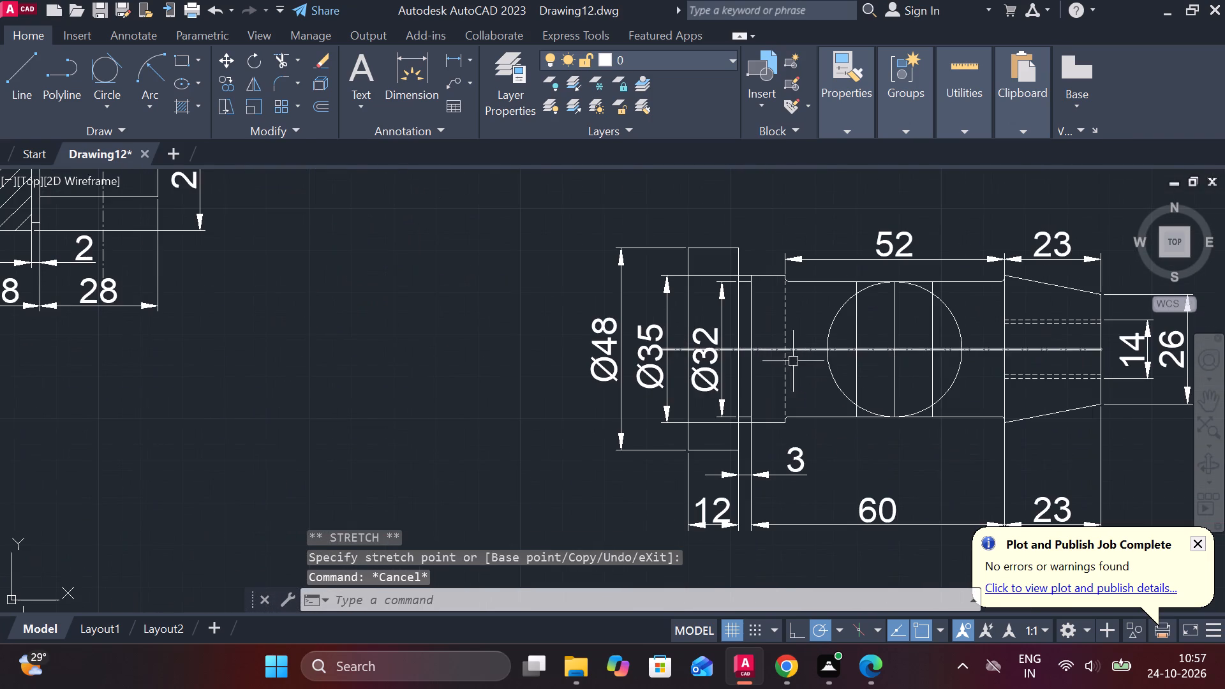
click(957, 336)
text(E)
key(space)
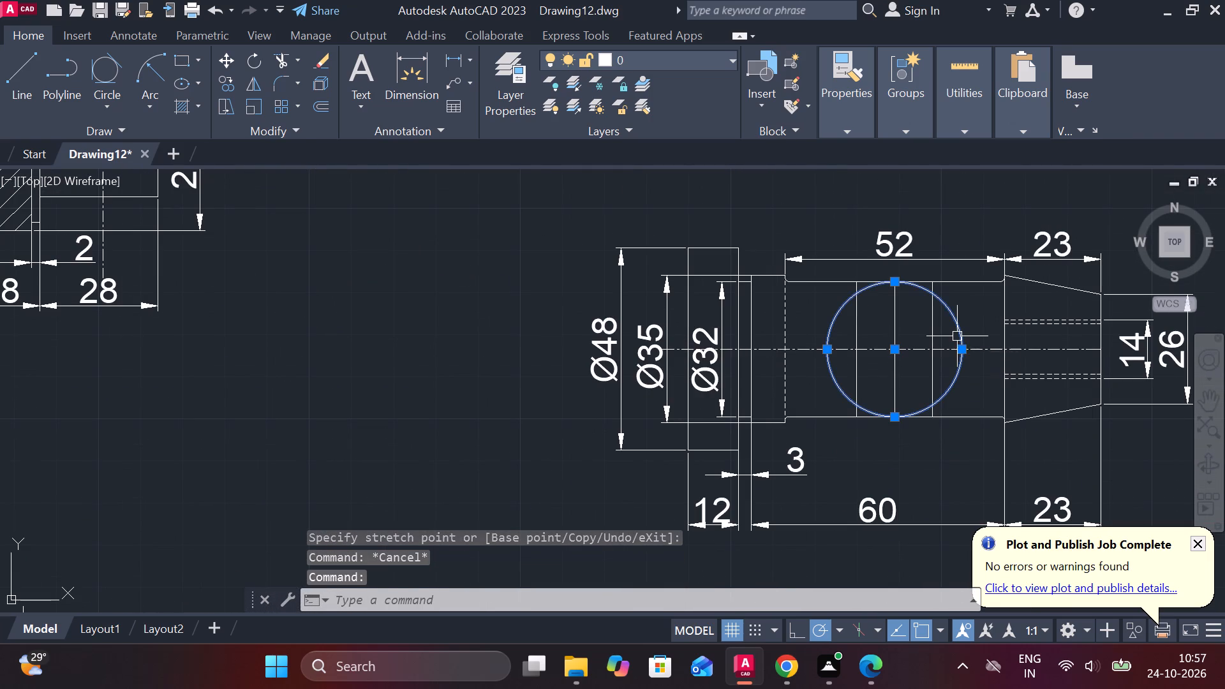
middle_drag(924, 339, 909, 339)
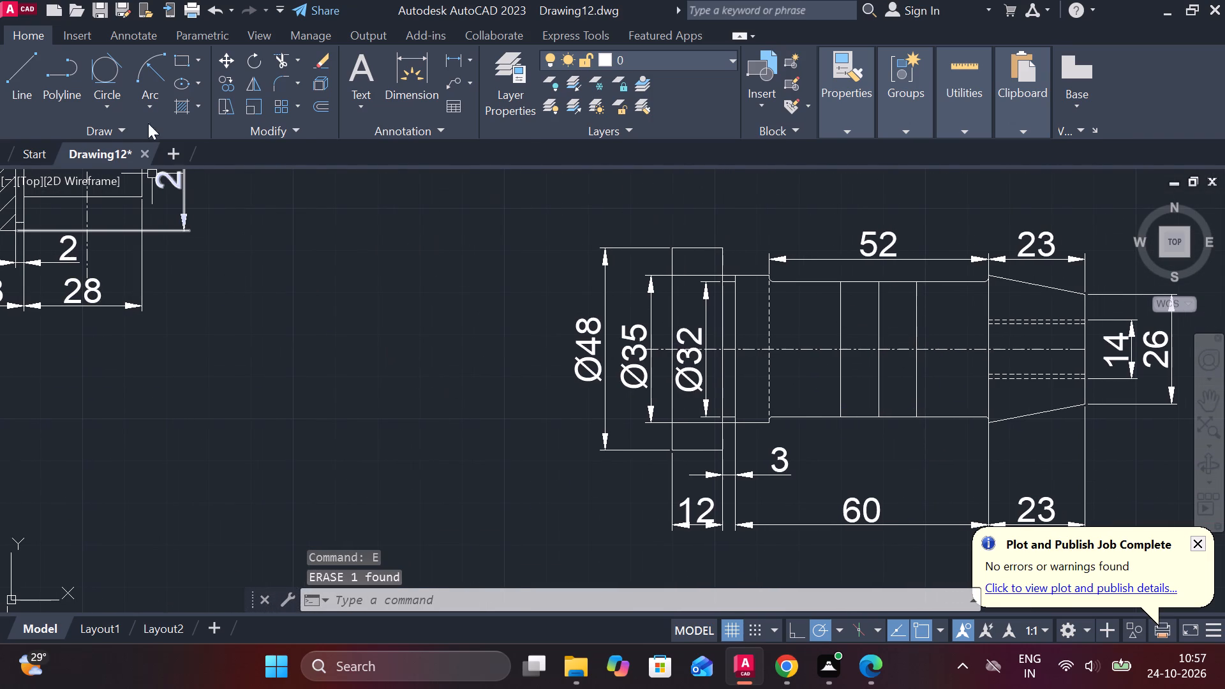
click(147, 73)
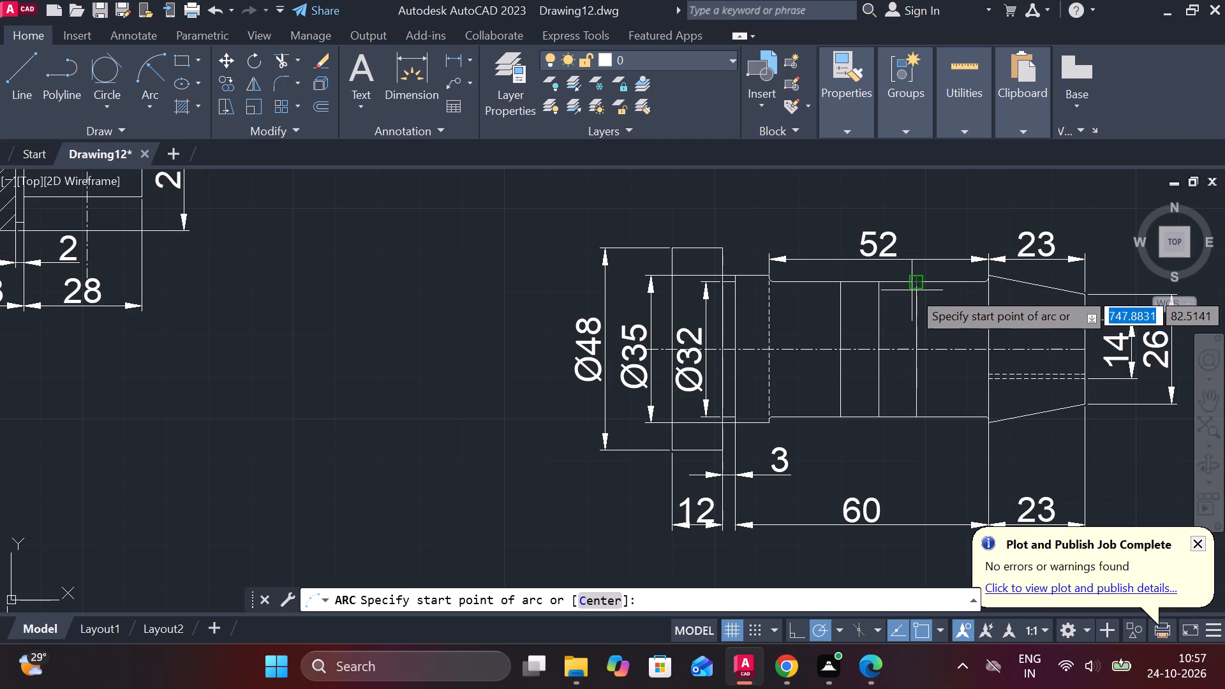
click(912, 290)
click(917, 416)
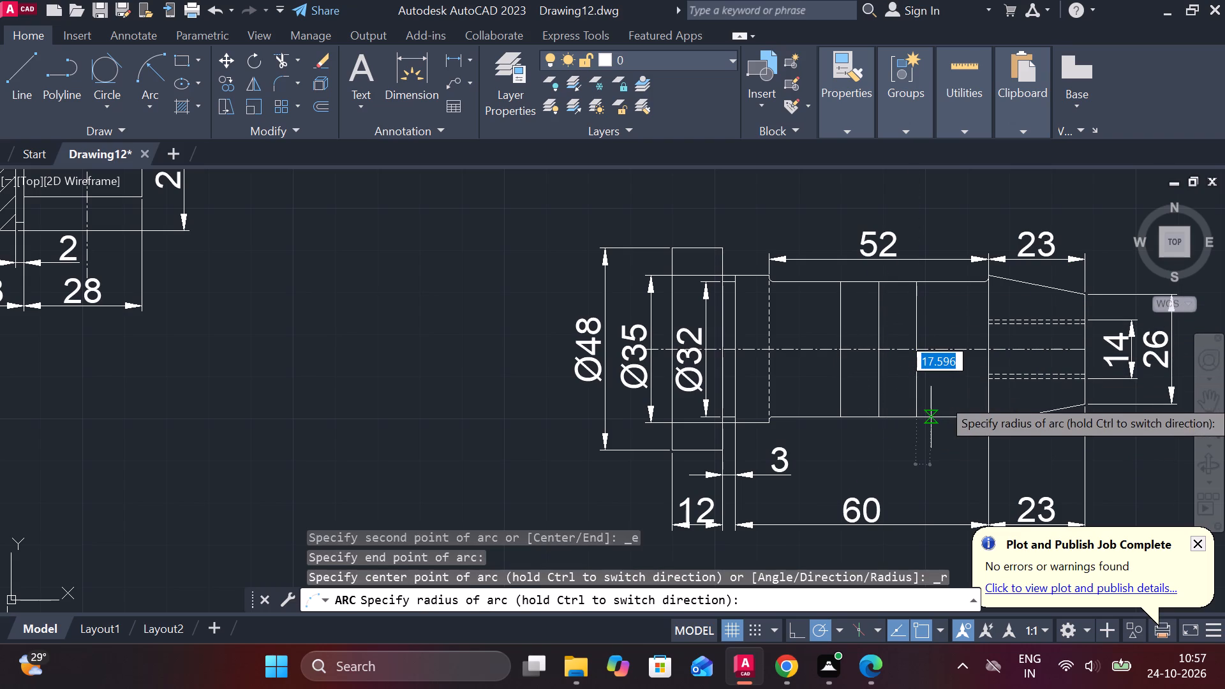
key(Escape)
Draw a circle of about 18.4 mm radius centred on the shaft's centreline, through the vertical slot line's end on the upper edge.
text(C)
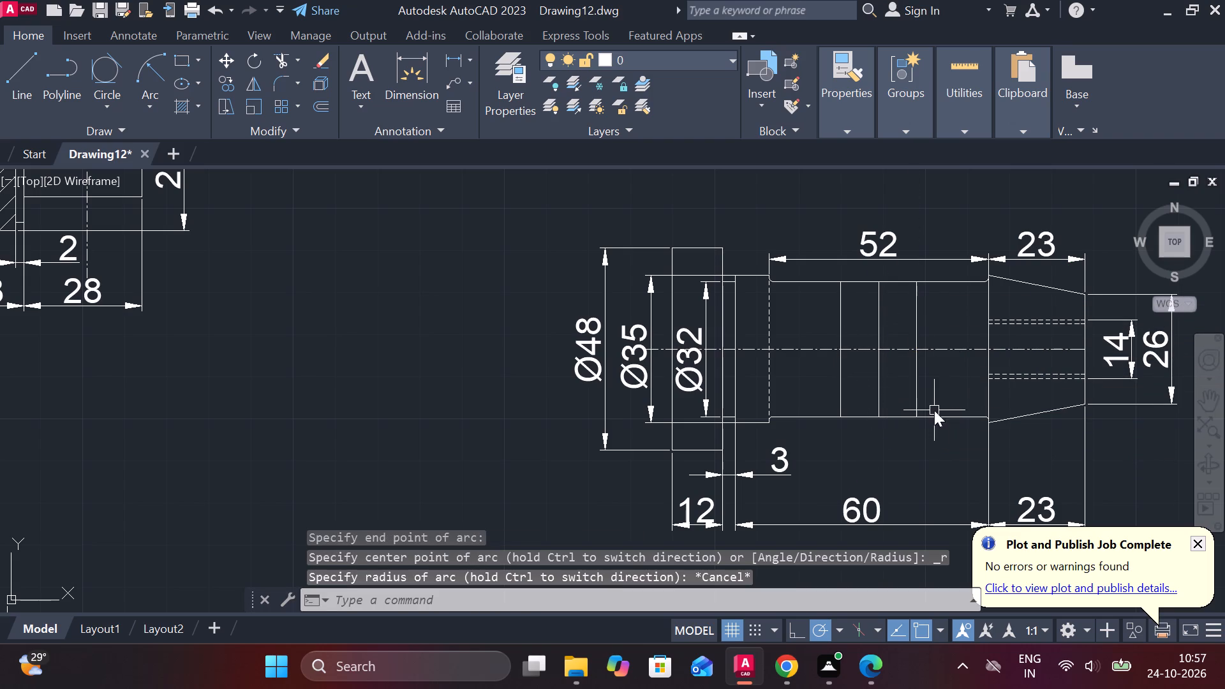
key(space)
click(882, 349)
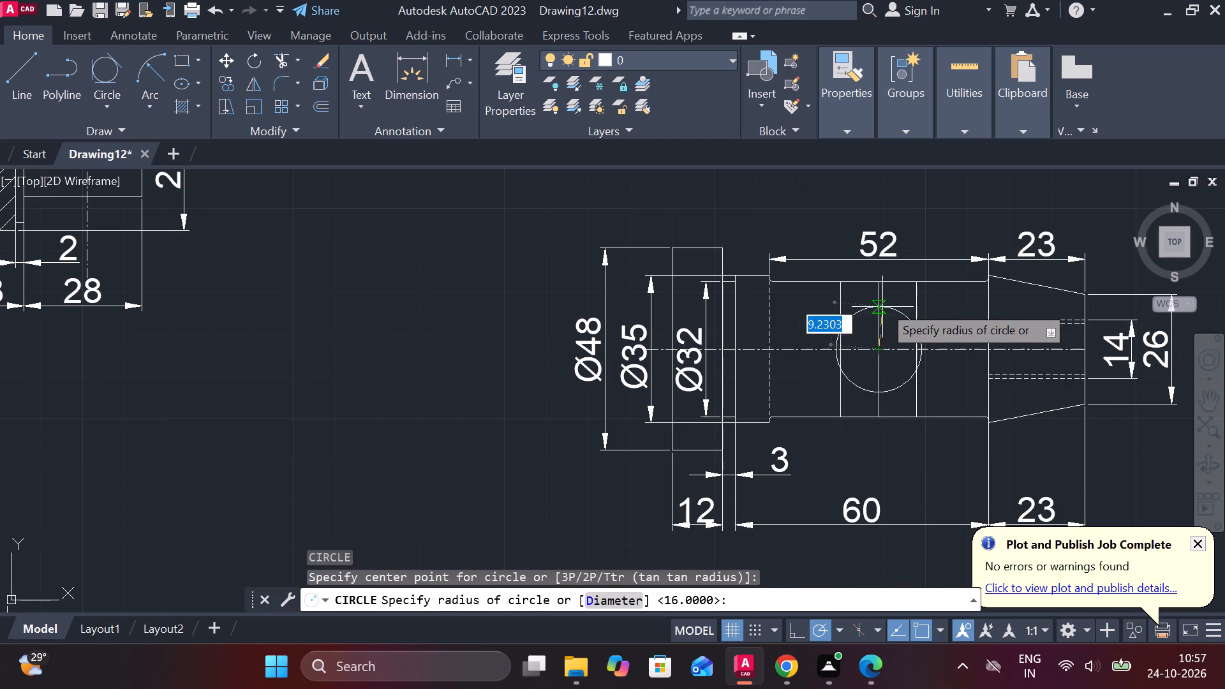
scroll(882, 288, up, 1)
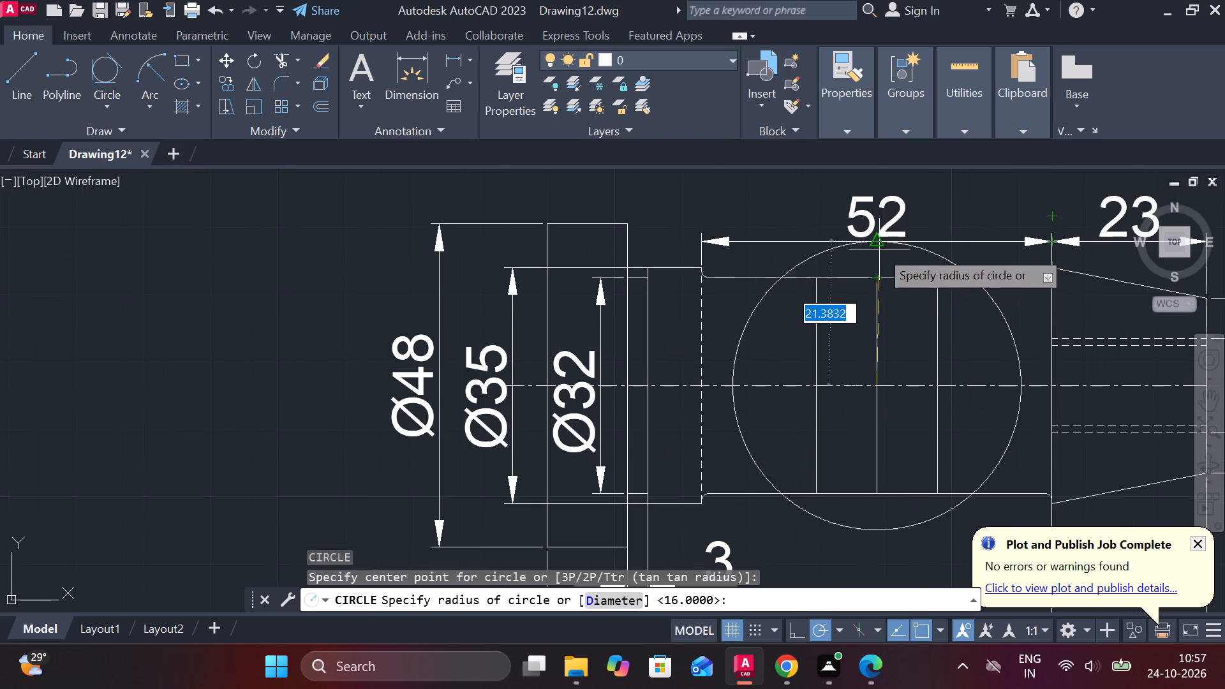
click(821, 278)
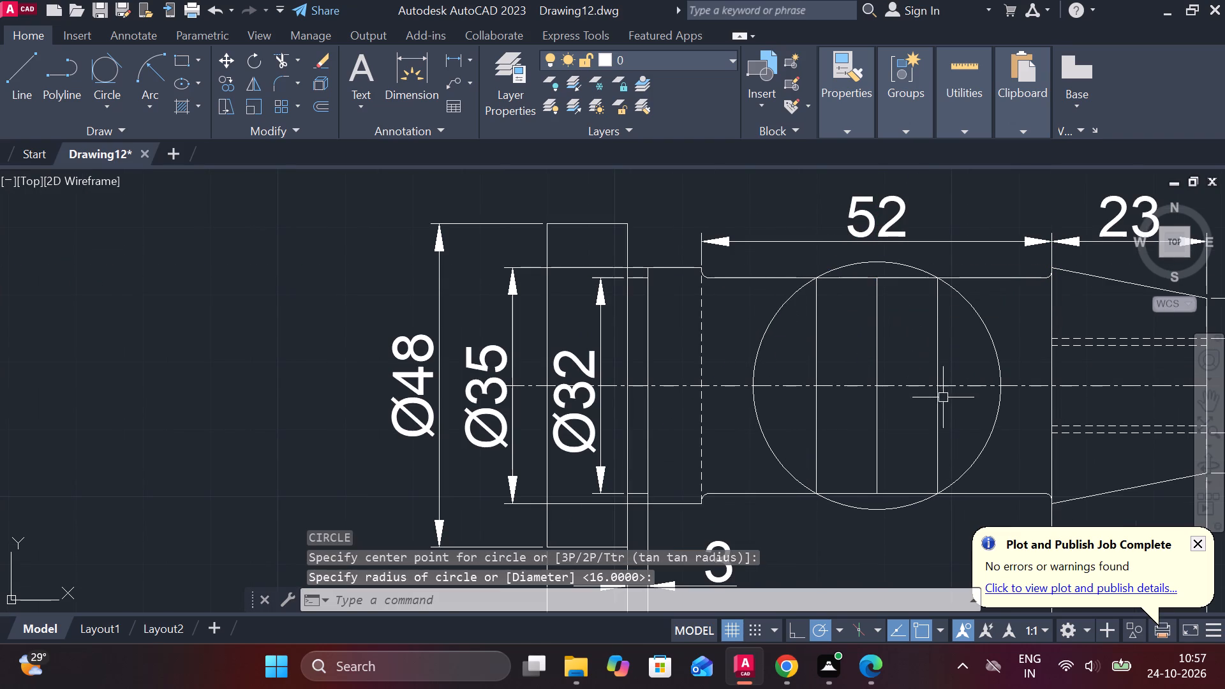
Trim the circle's arcs that project beyond the shaft's upper and lower edges.
text(TR)
key(space)
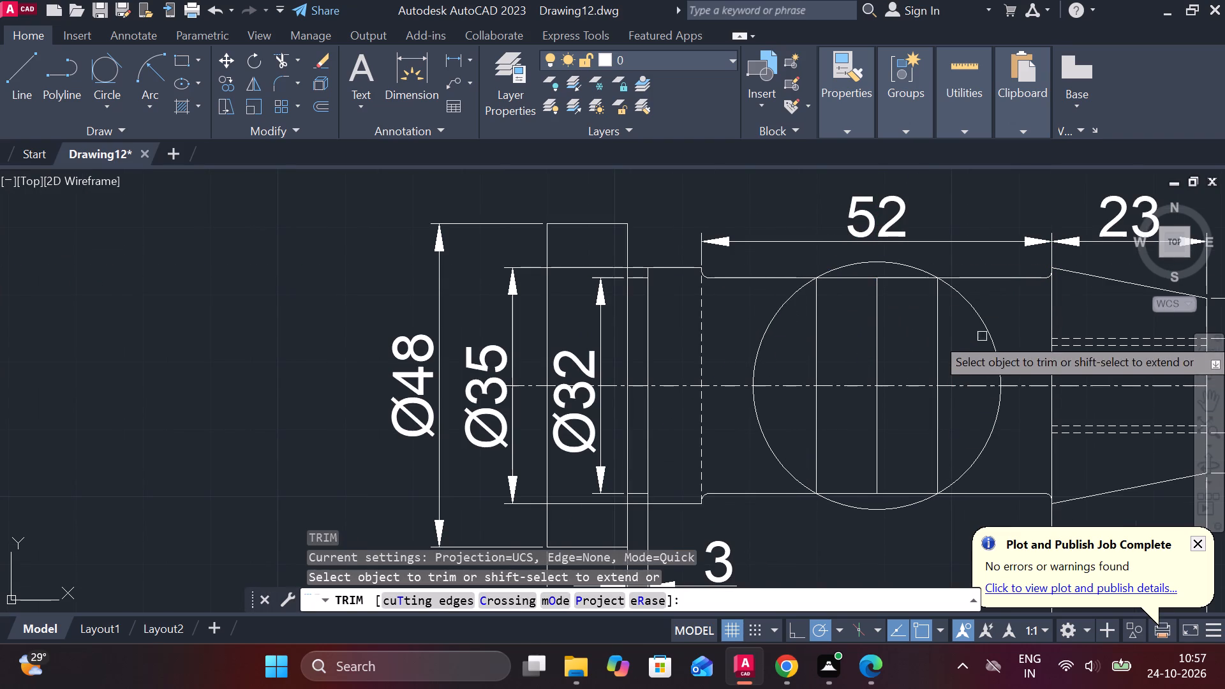
click(871, 258)
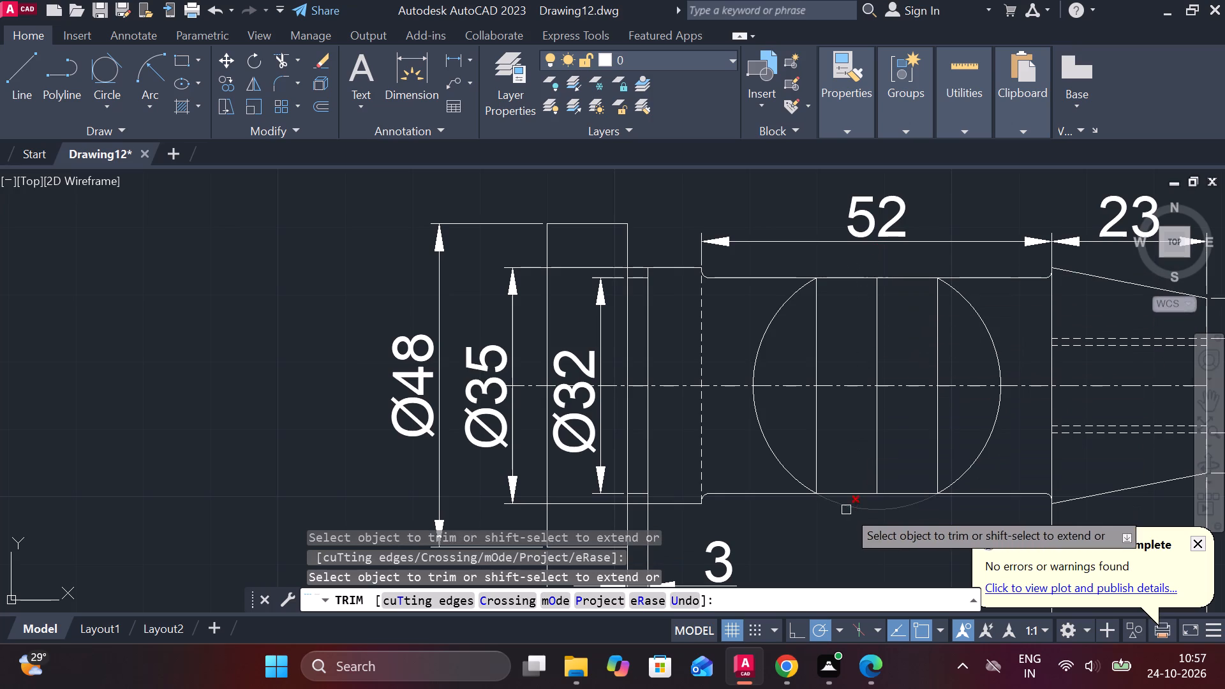
click(847, 510)
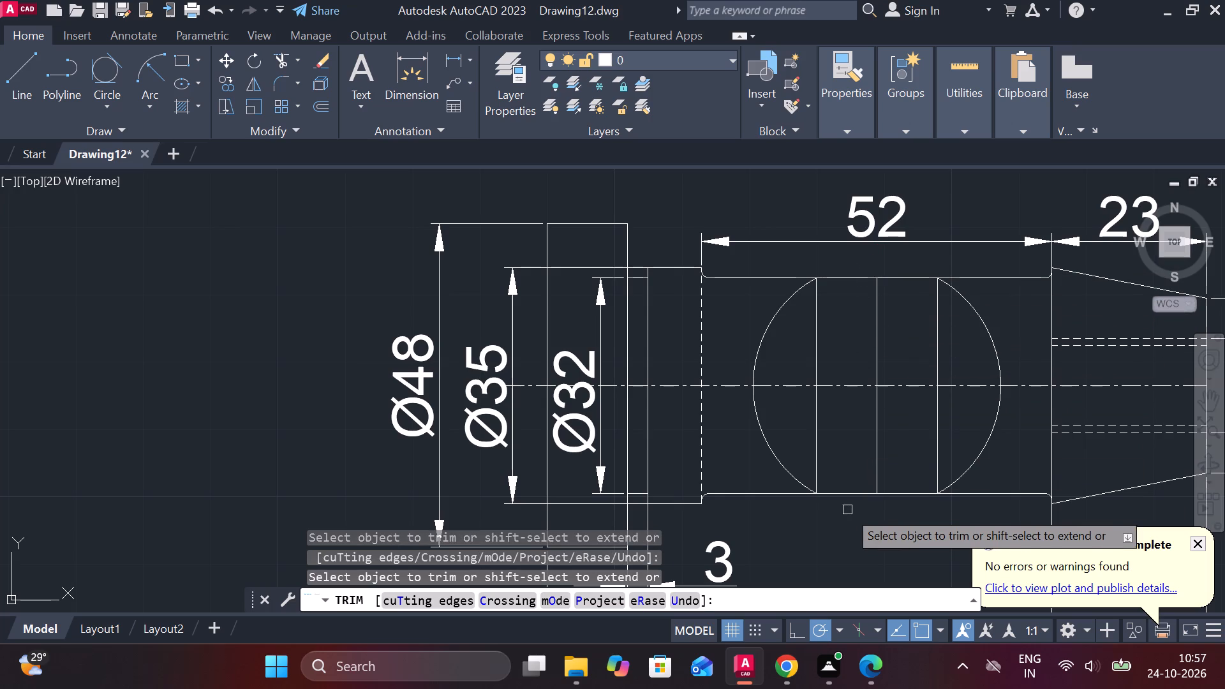
scroll(897, 467, down, 2)
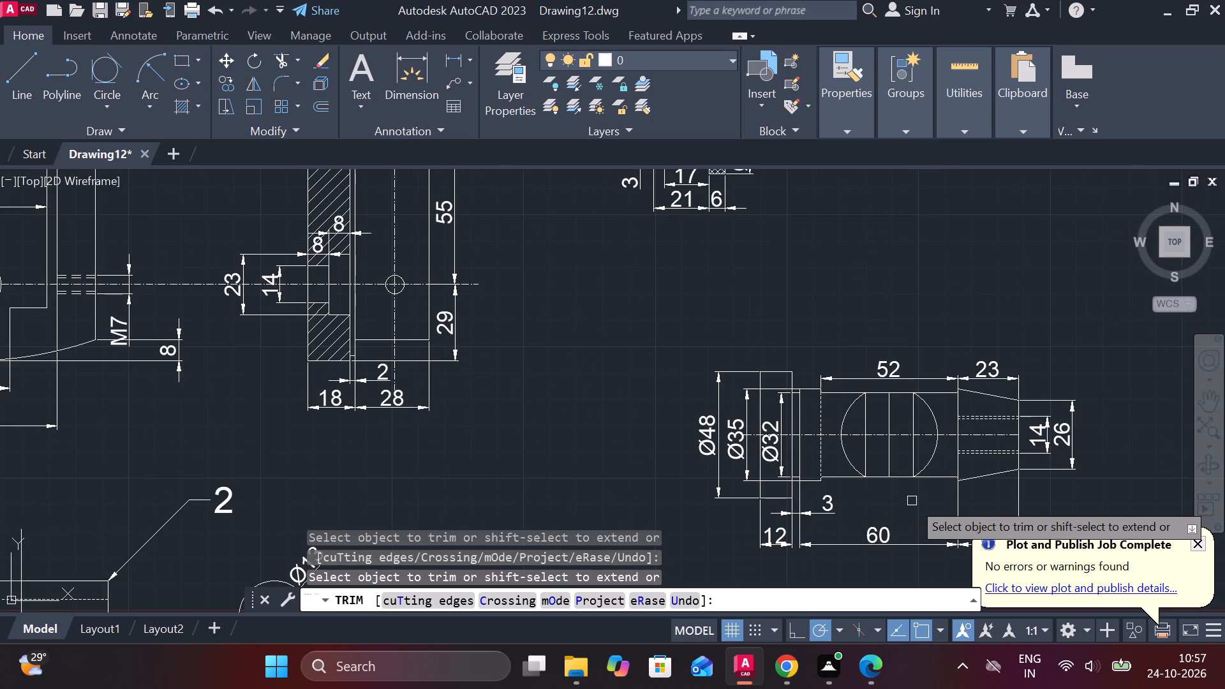
middle_drag(909, 501, 866, 482)
scroll(868, 470, up, 1)
key(Escape)
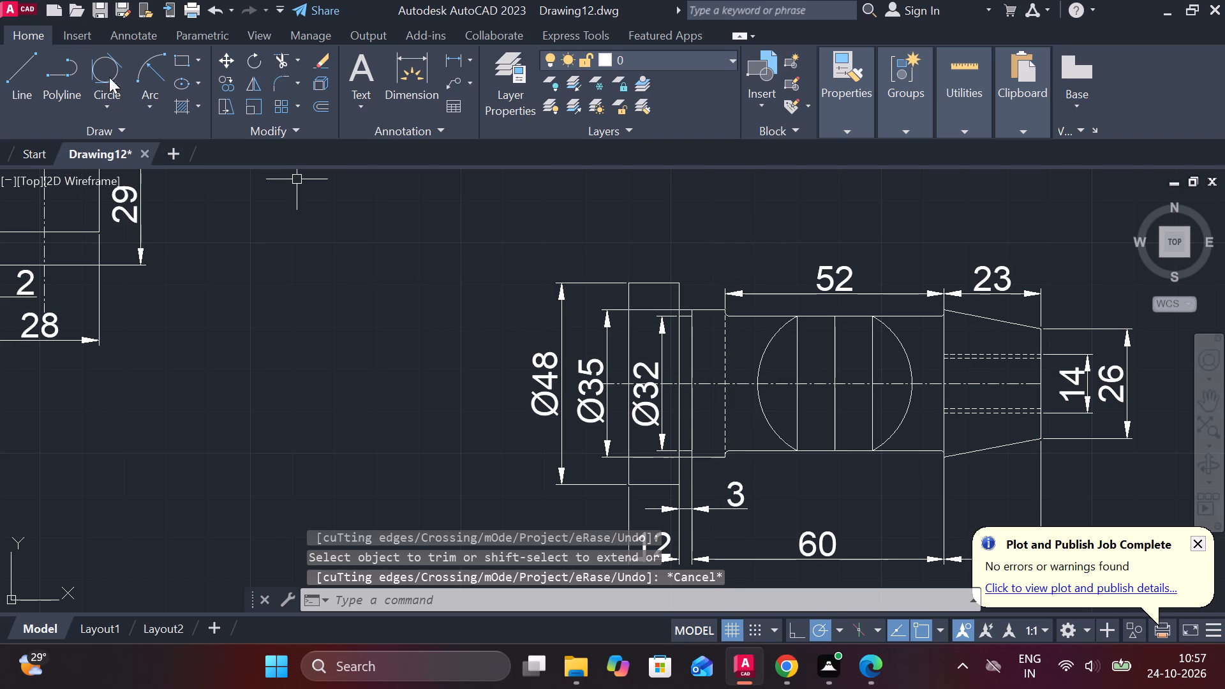
Hatch the circle's two outer segments, above and below the centreline, with the ANSI31 pattern.
click(180, 107)
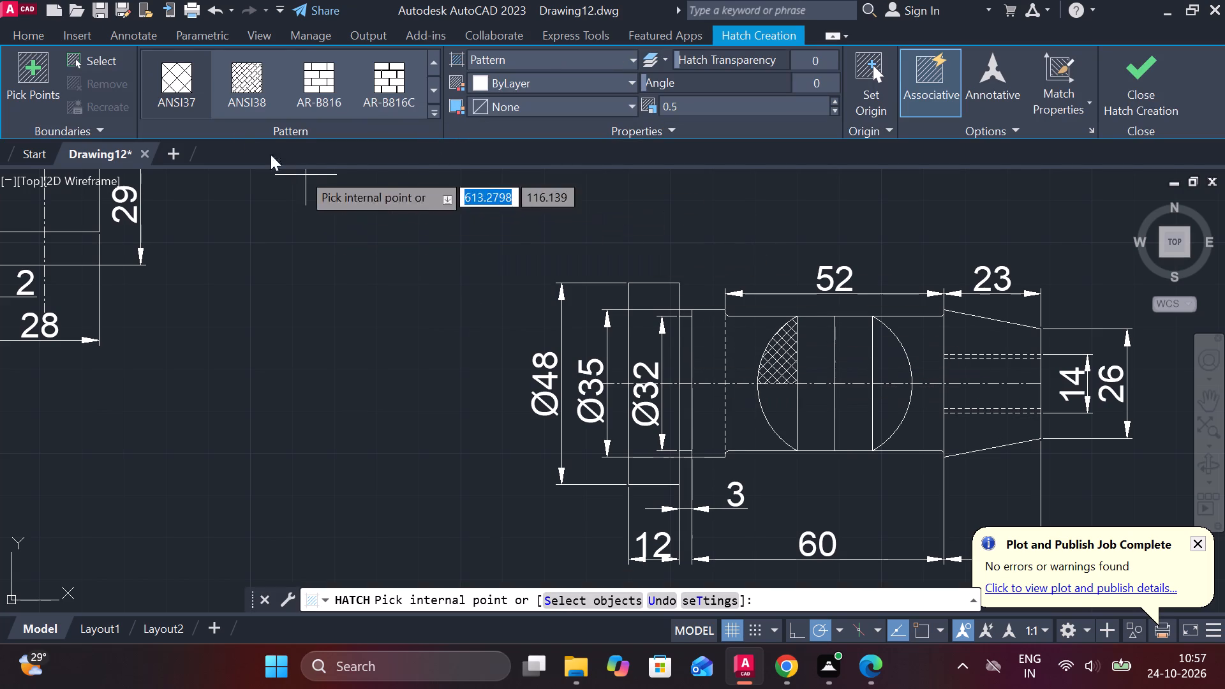
click(434, 65)
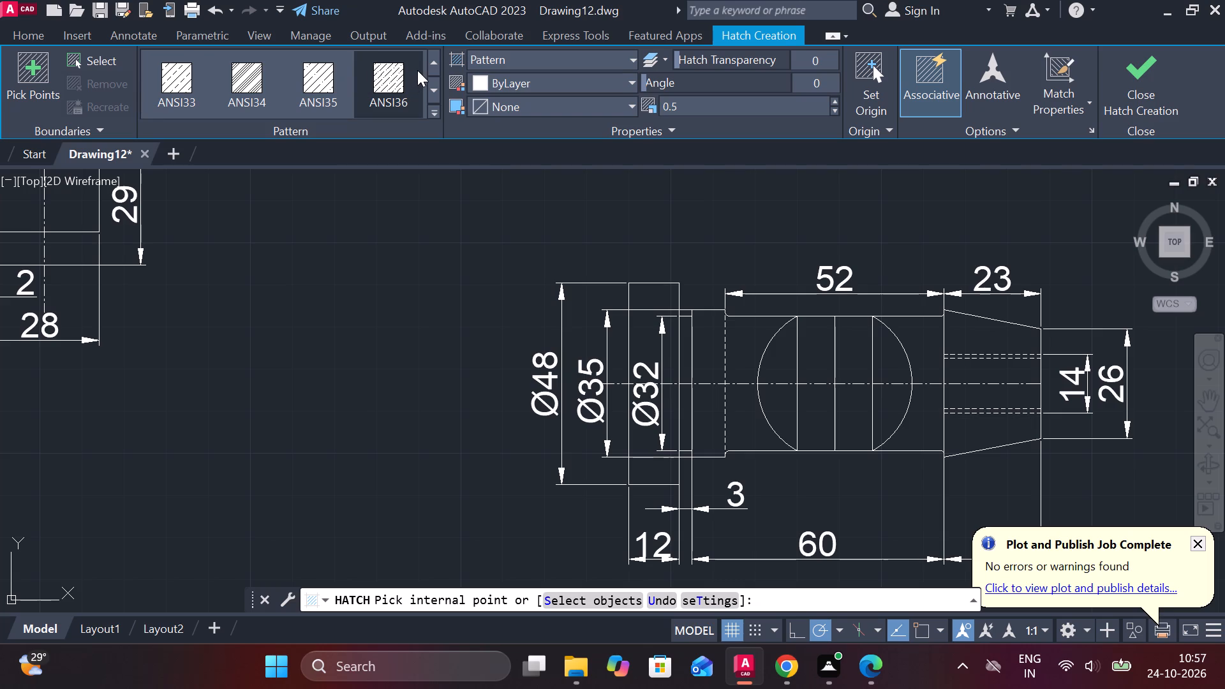
click(434, 63)
click(332, 76)
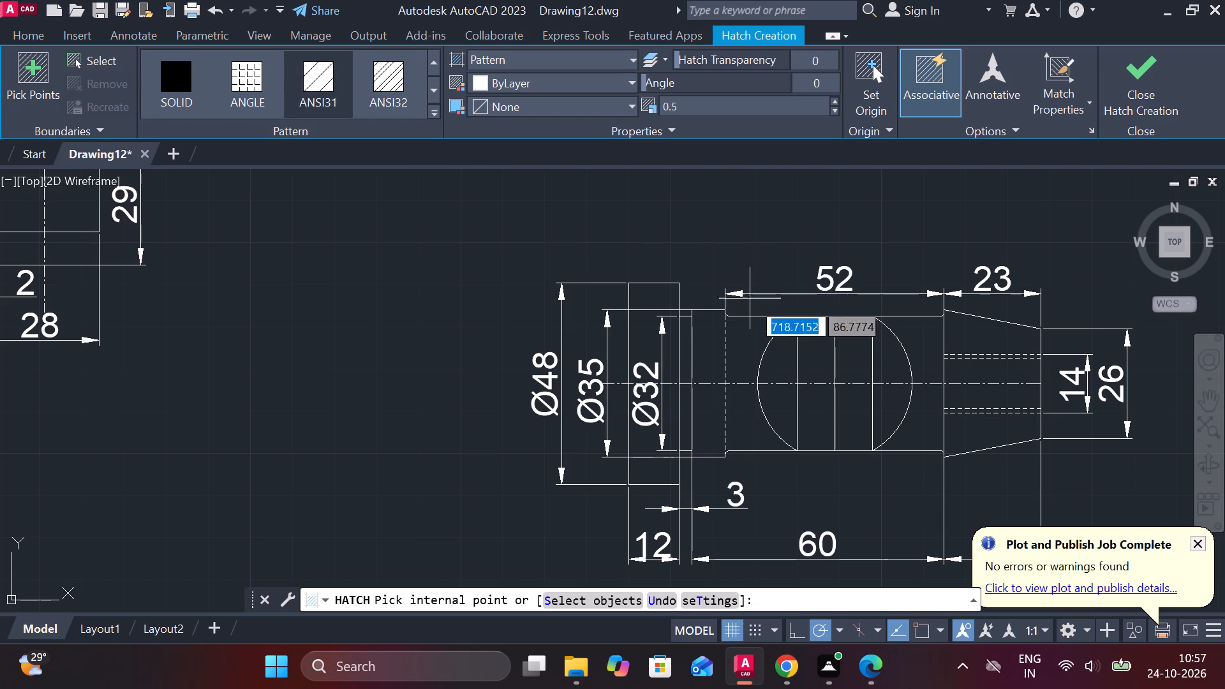
double_click(784, 367)
double_click(782, 408)
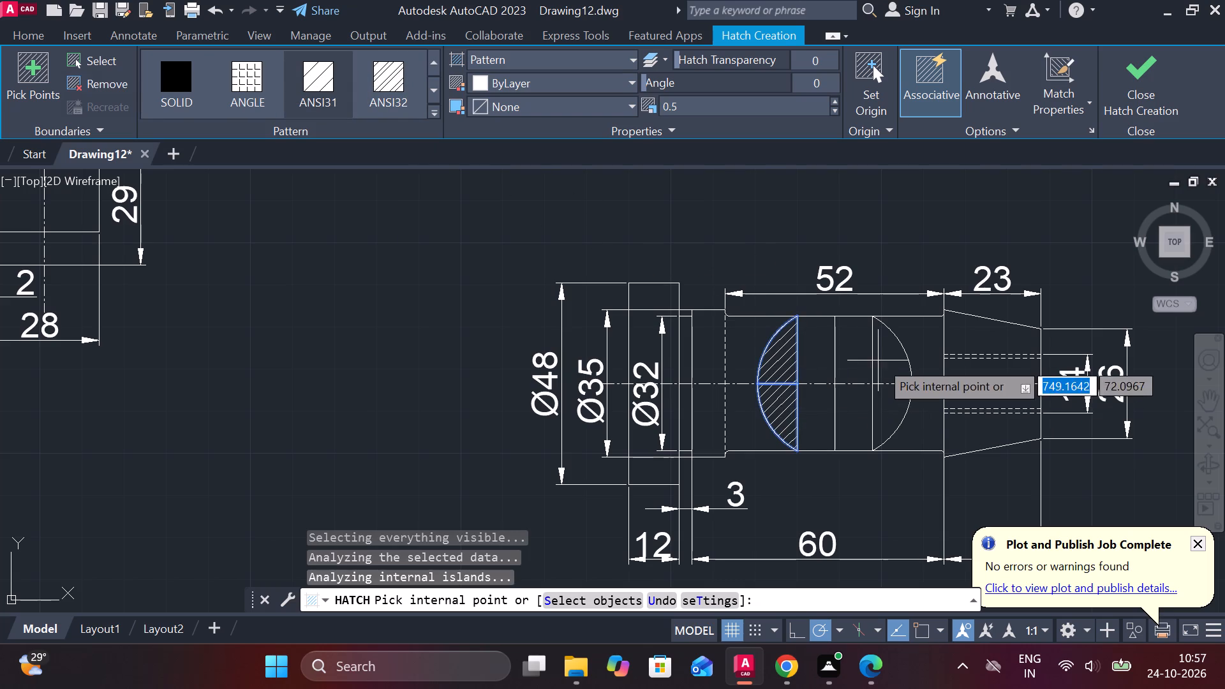
click(879, 360)
double_click(884, 406)
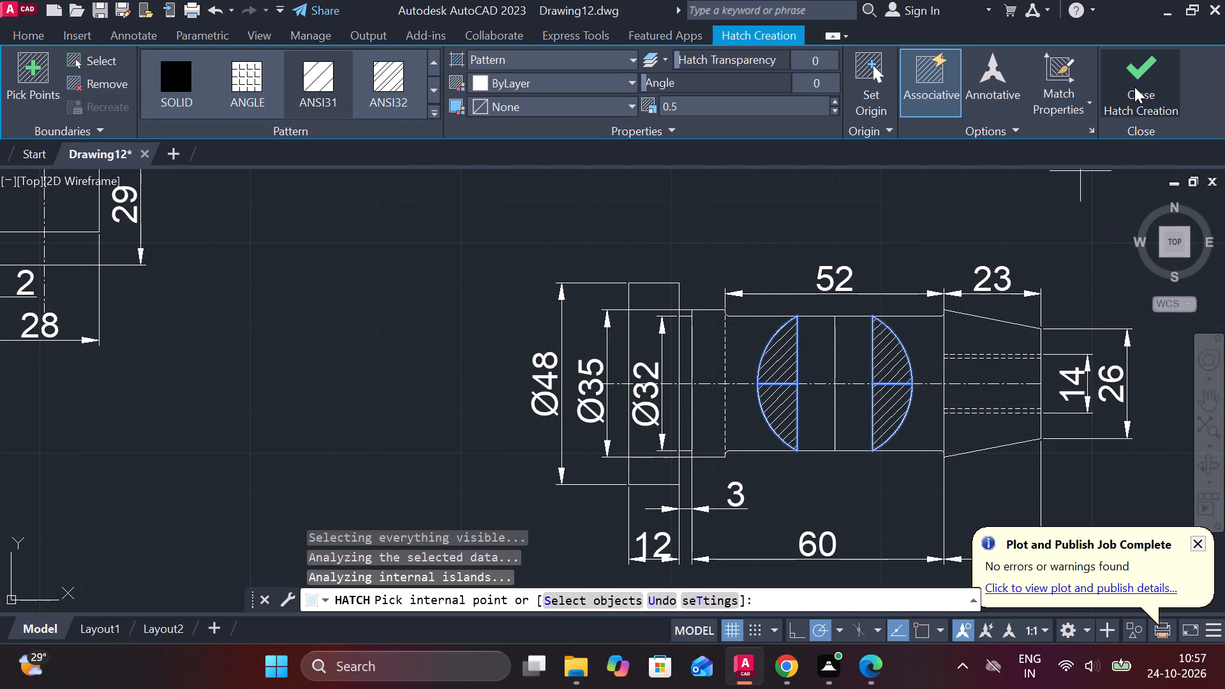
click(1134, 87)
Change the middle vertical line between the hatched segments to a dash-dot centre linetype.
middle_drag(806, 512, 751, 503)
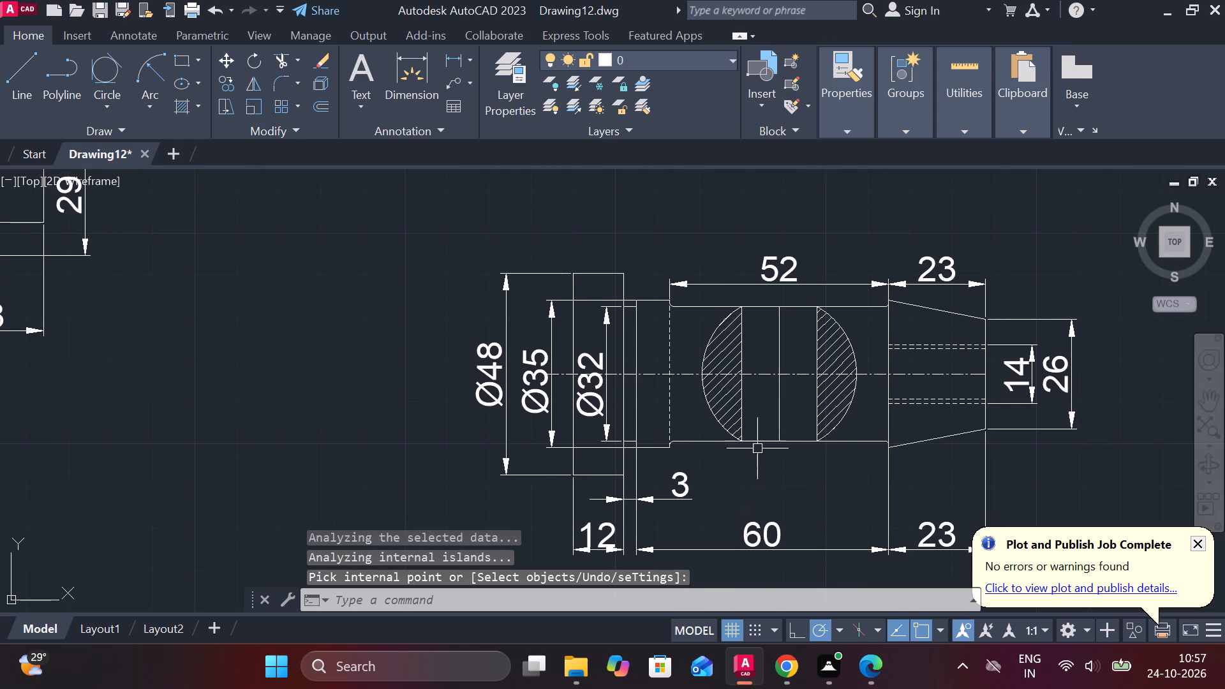
click(778, 333)
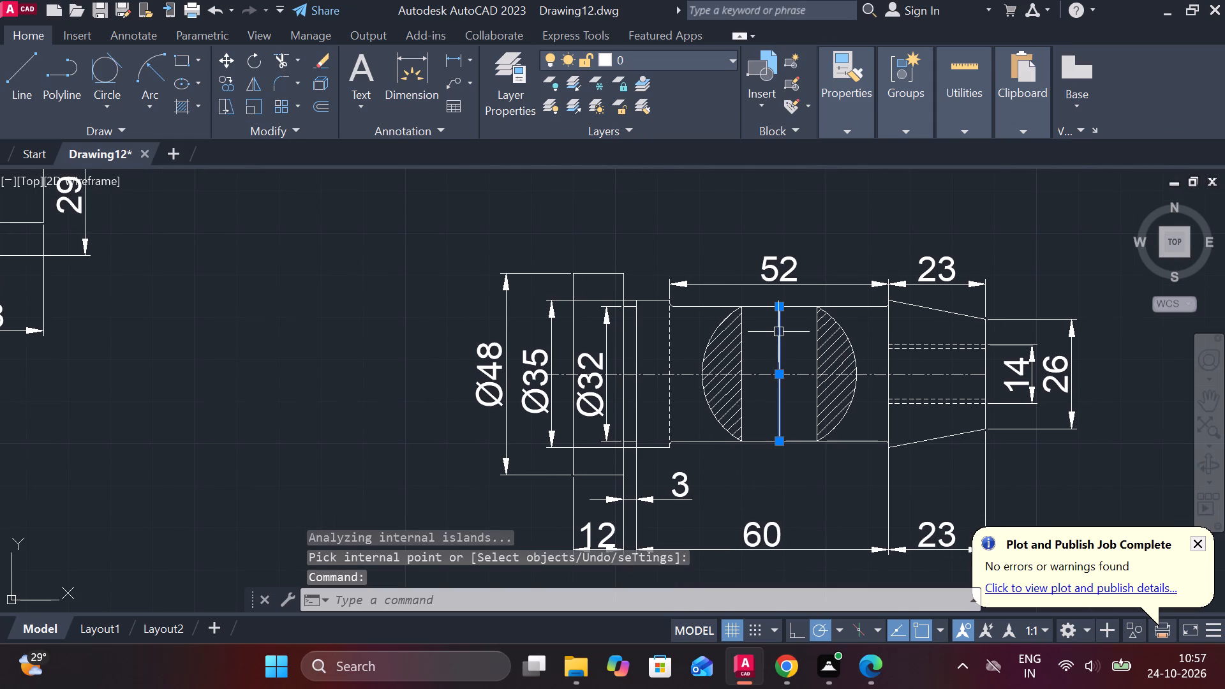
click(849, 126)
click(958, 189)
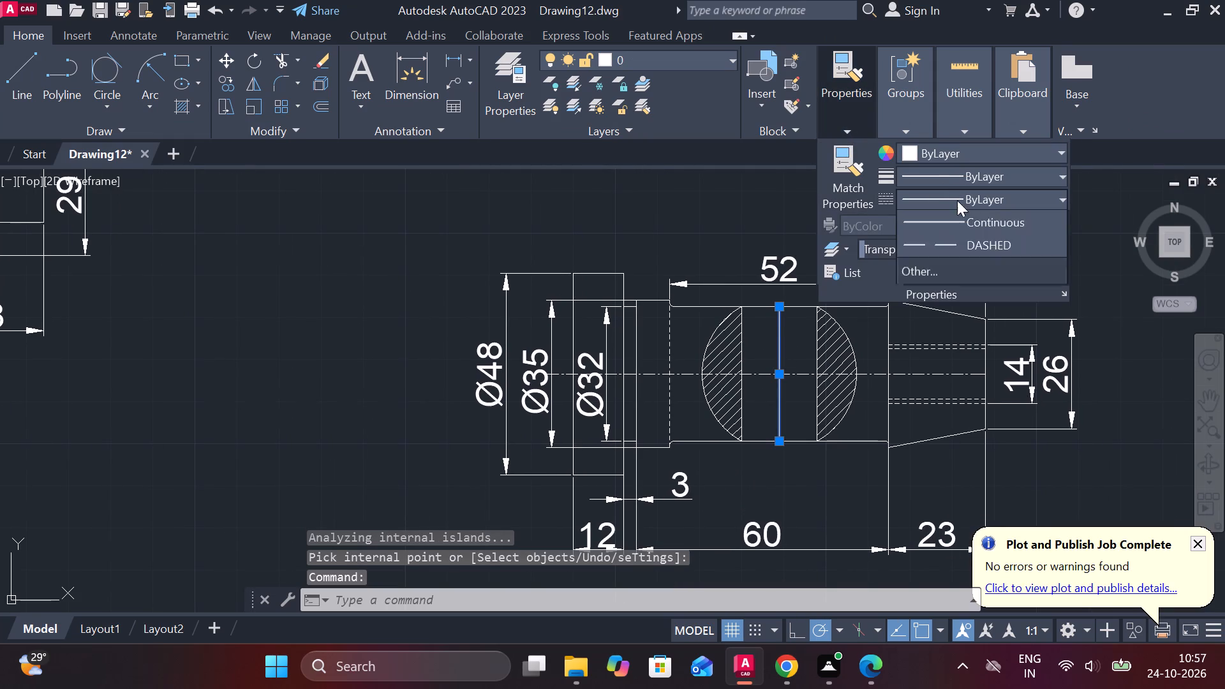
click(950, 271)
key(Escape)
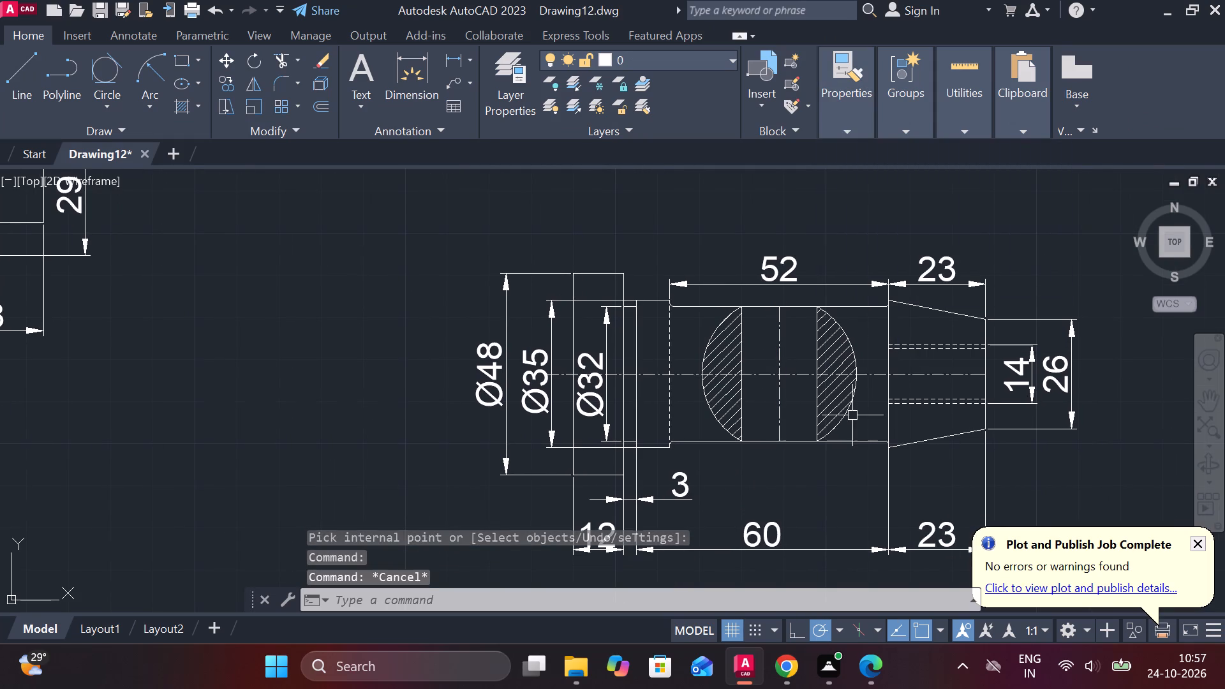
Add a linear dimension for the gap between the two hatched segments, placed just below the shaft.
click(457, 51)
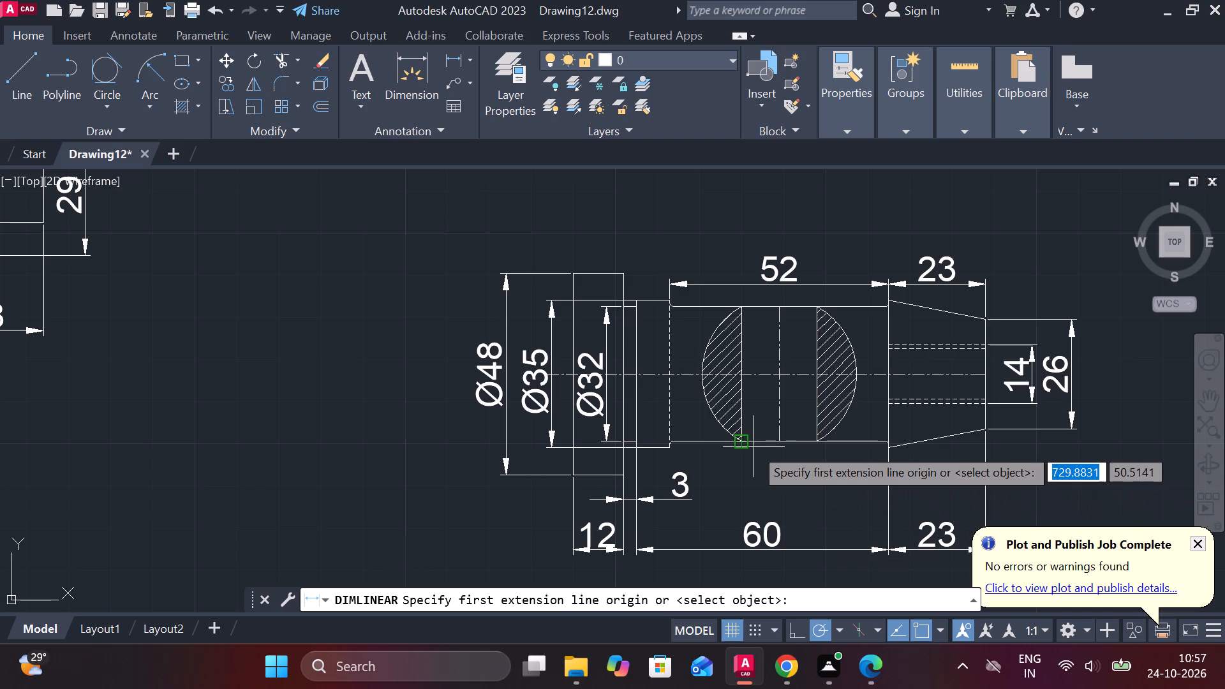
click(754, 447)
click(806, 445)
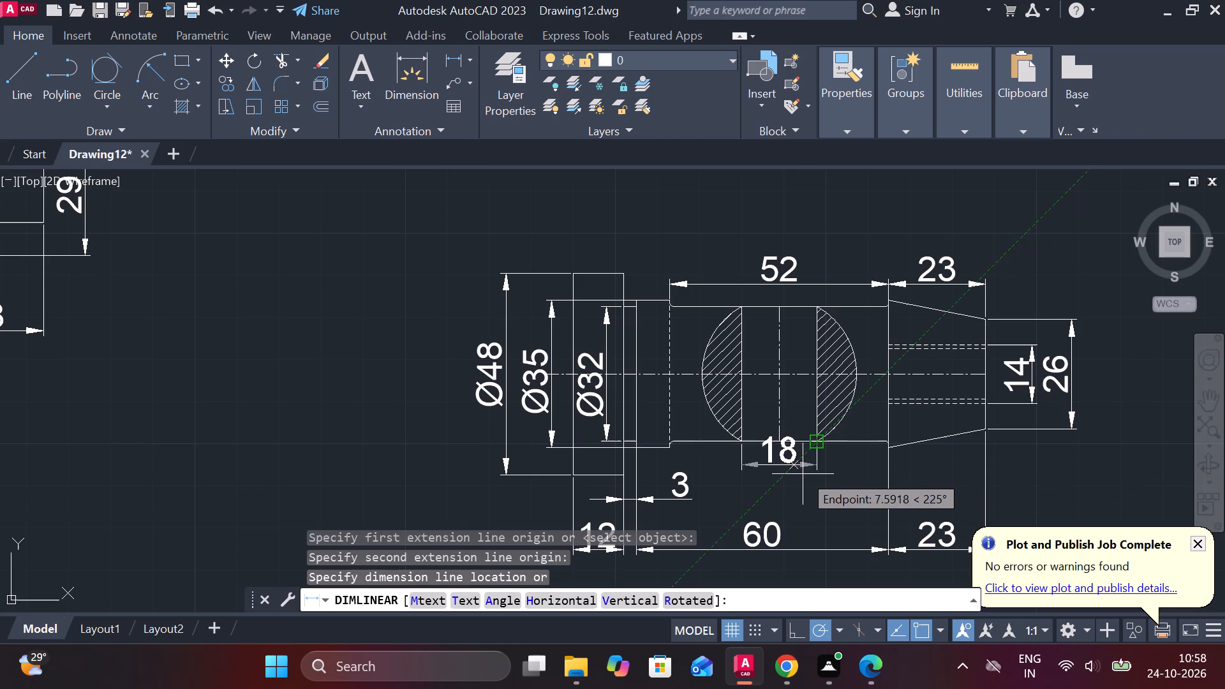
click(804, 489)
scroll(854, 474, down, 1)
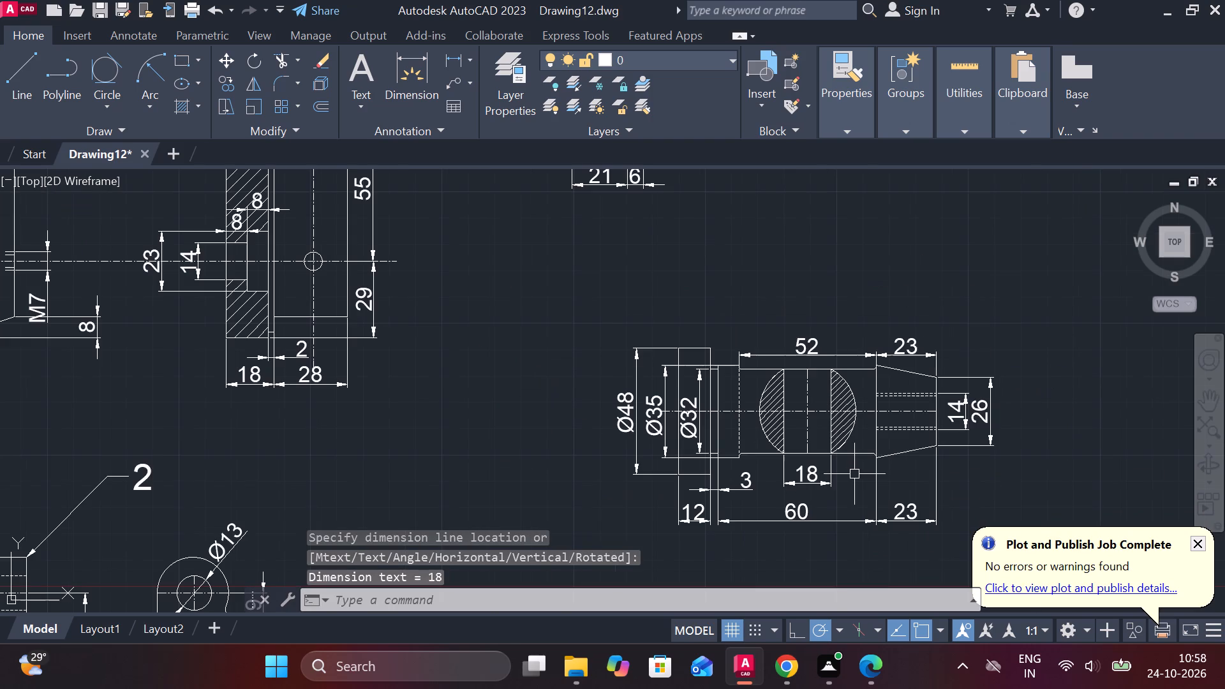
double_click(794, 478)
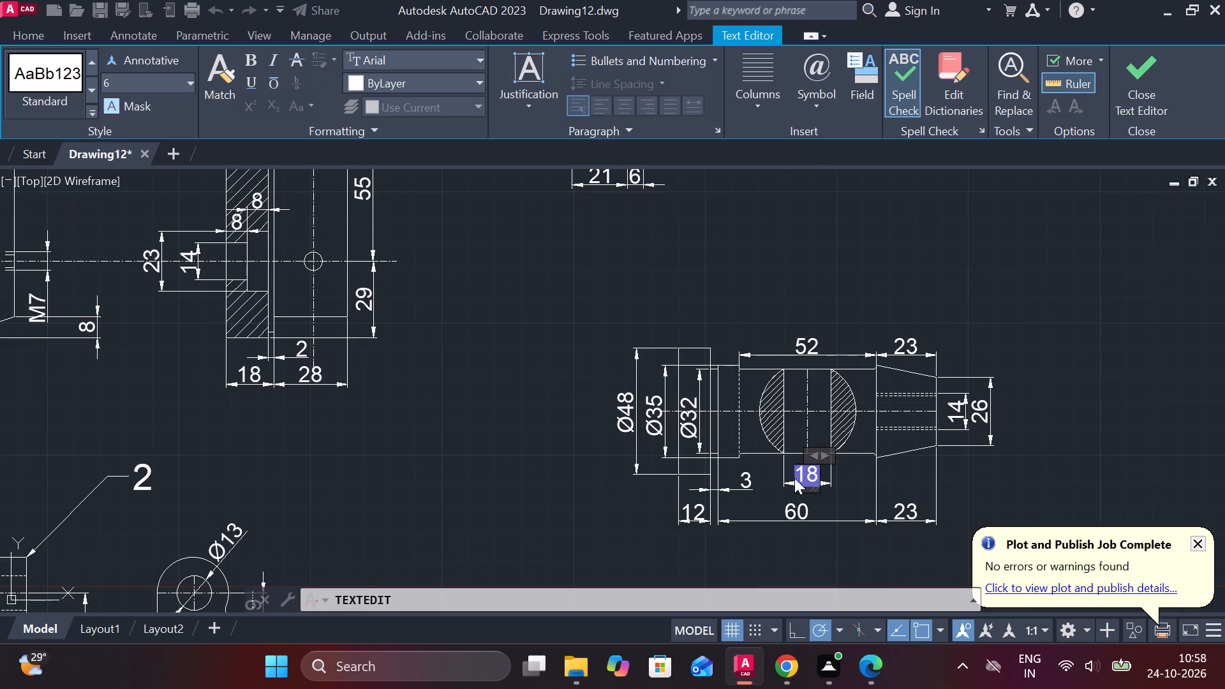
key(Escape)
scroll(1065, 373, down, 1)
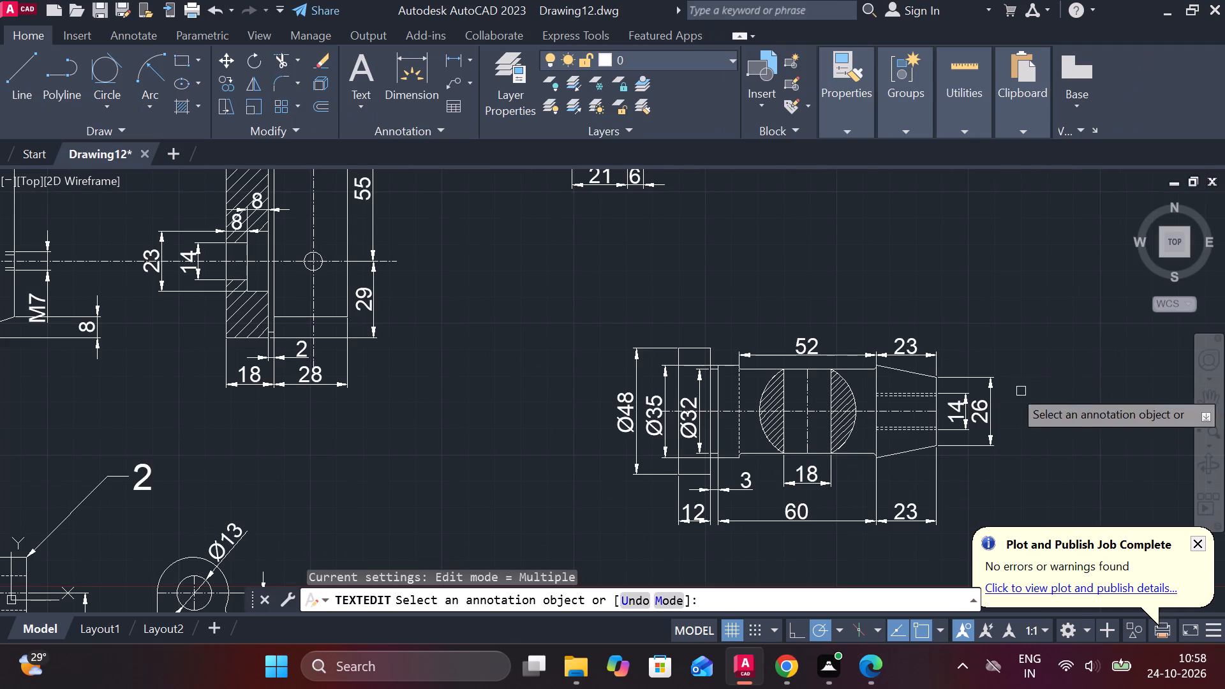
Add a multileader at the flanged shaft's upper end corner, labelled 5 with a text height of 12.
middle_drag(919, 355, 817, 367)
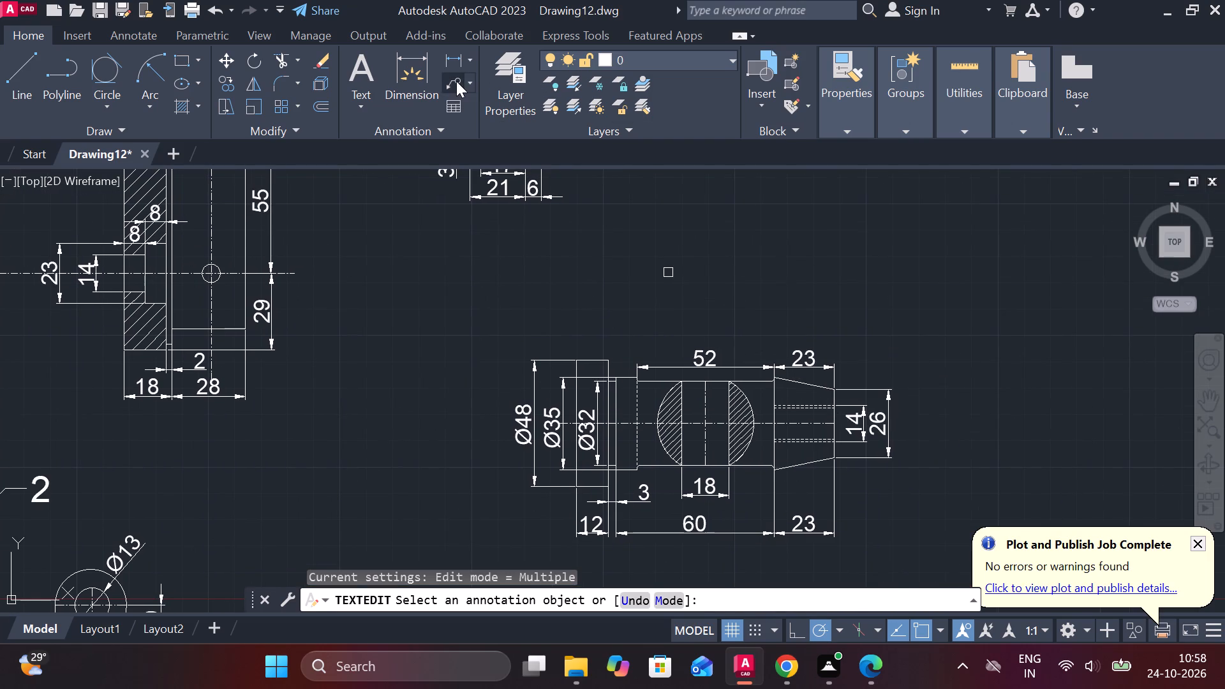
click(456, 81)
scroll(814, 362, up, 2)
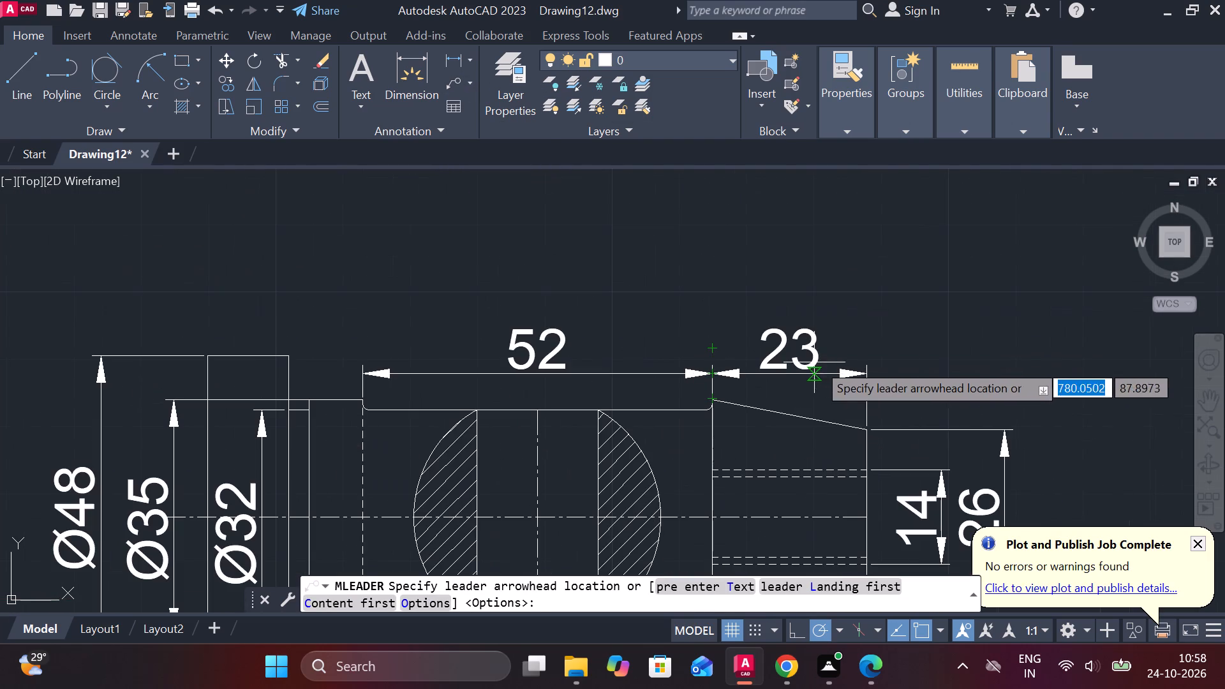
click(877, 434)
double_click(956, 313)
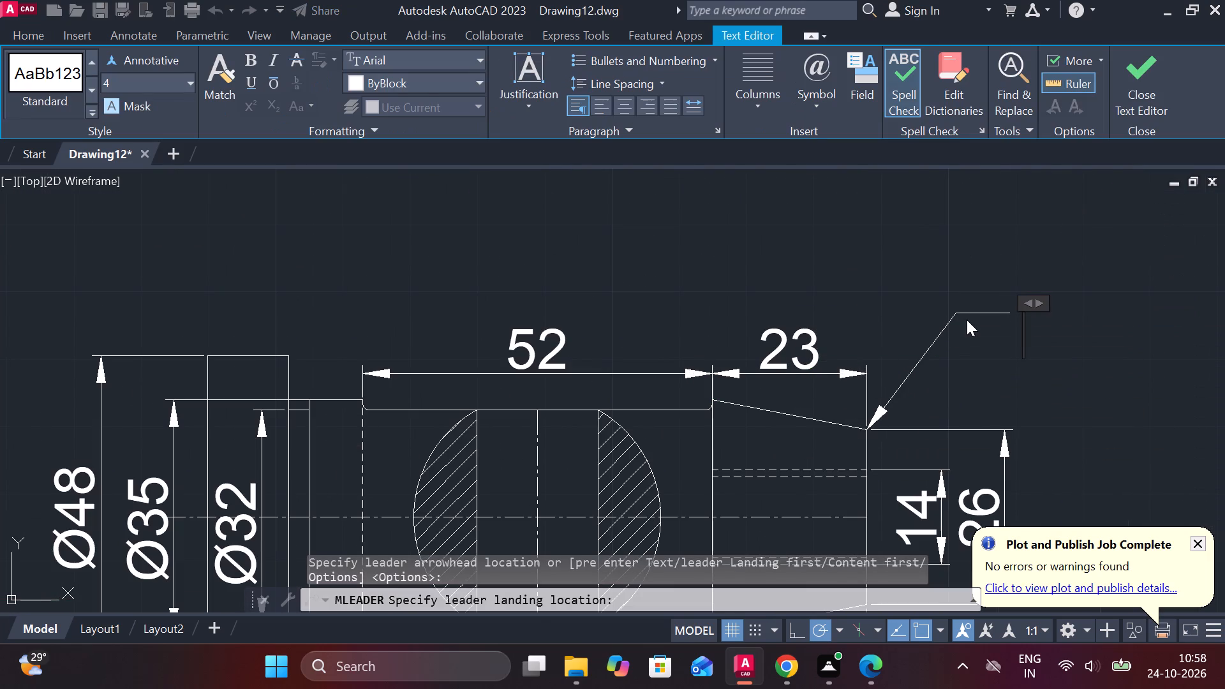
click(152, 77)
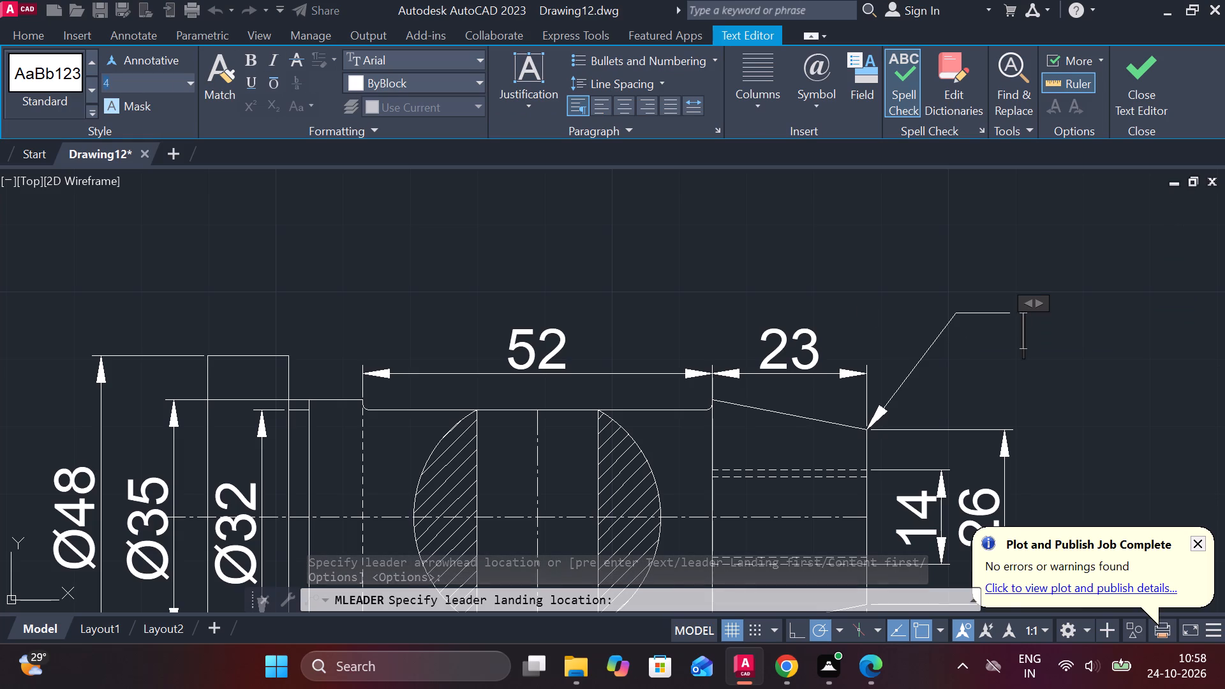
text(12)
key(Return)
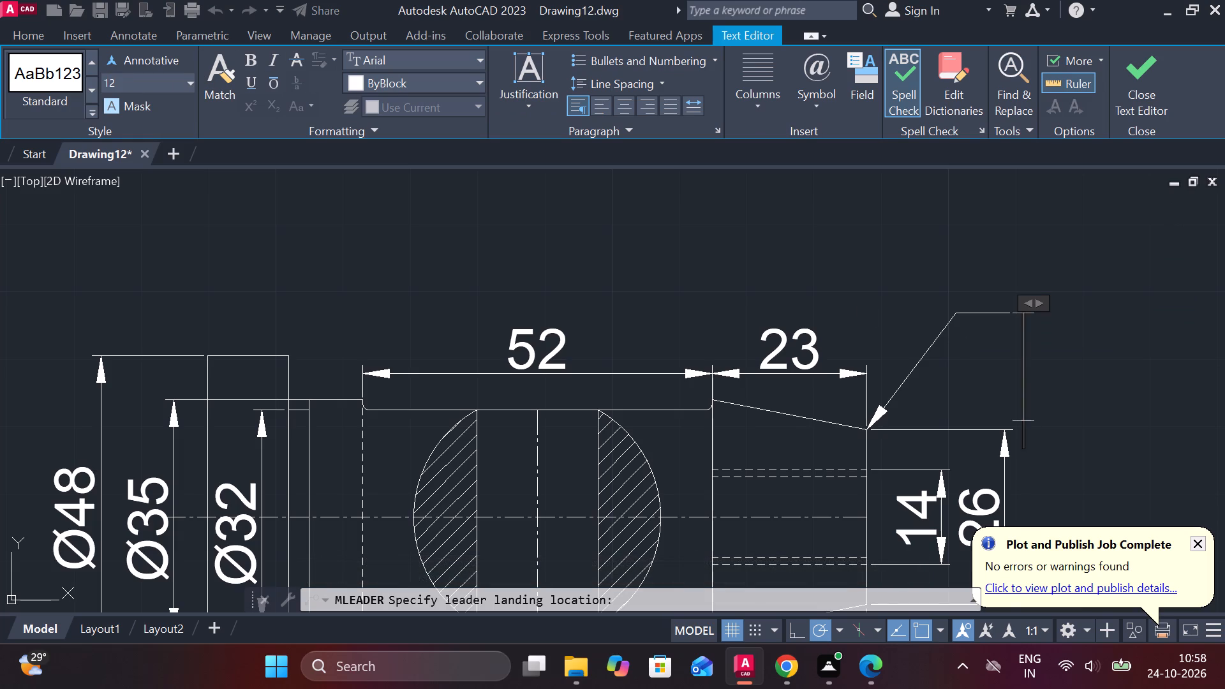
key(5)
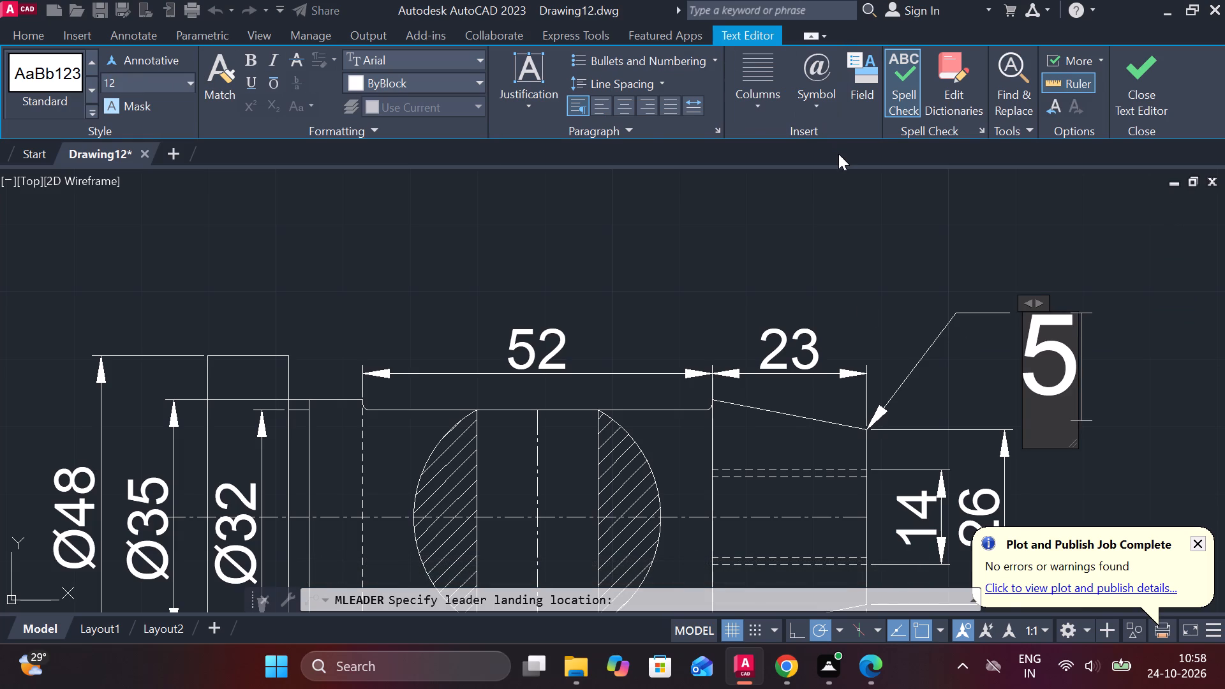
double_click(1118, 63)
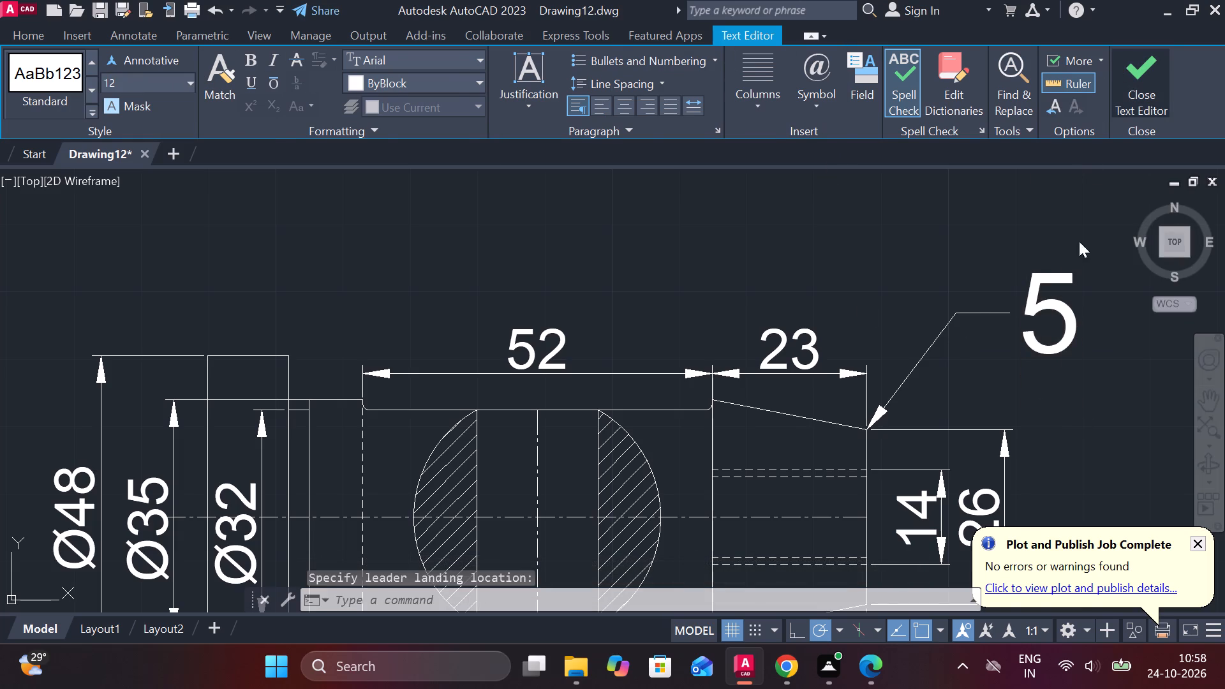
Move the whole flanged shaft view, with its dimensions and leader 5, up and left to just below part 3.
scroll(1055, 263, down, 2)
scroll(900, 315, down, 1)
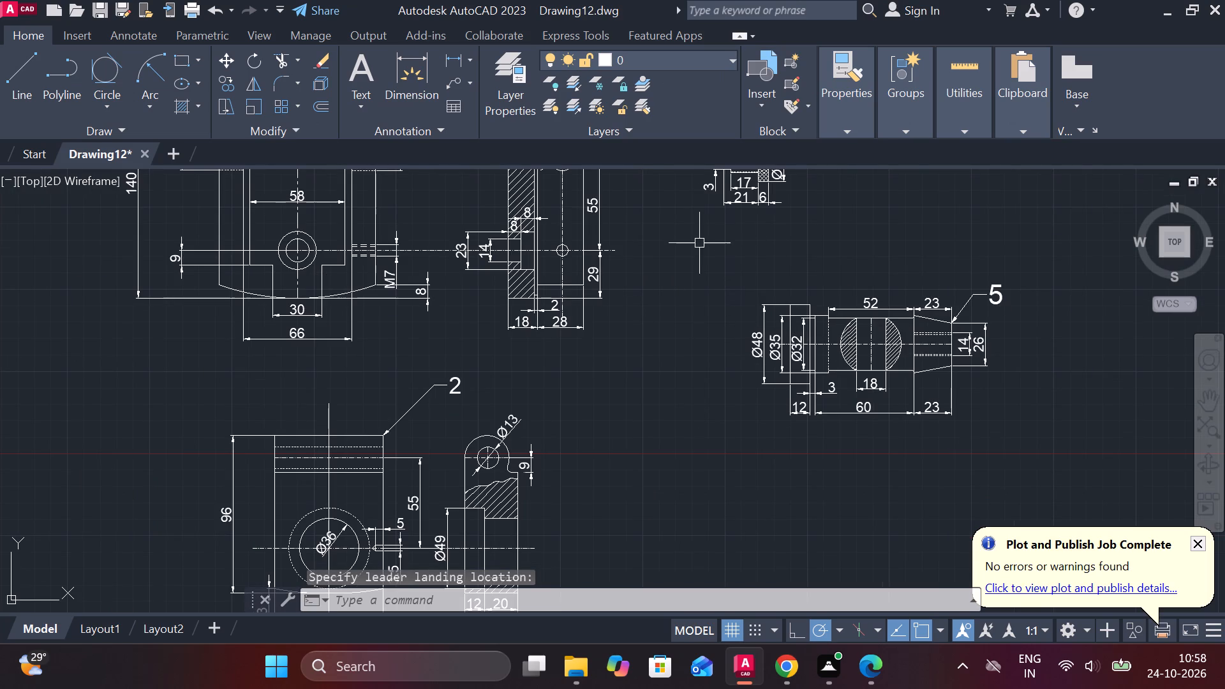
click(713, 242)
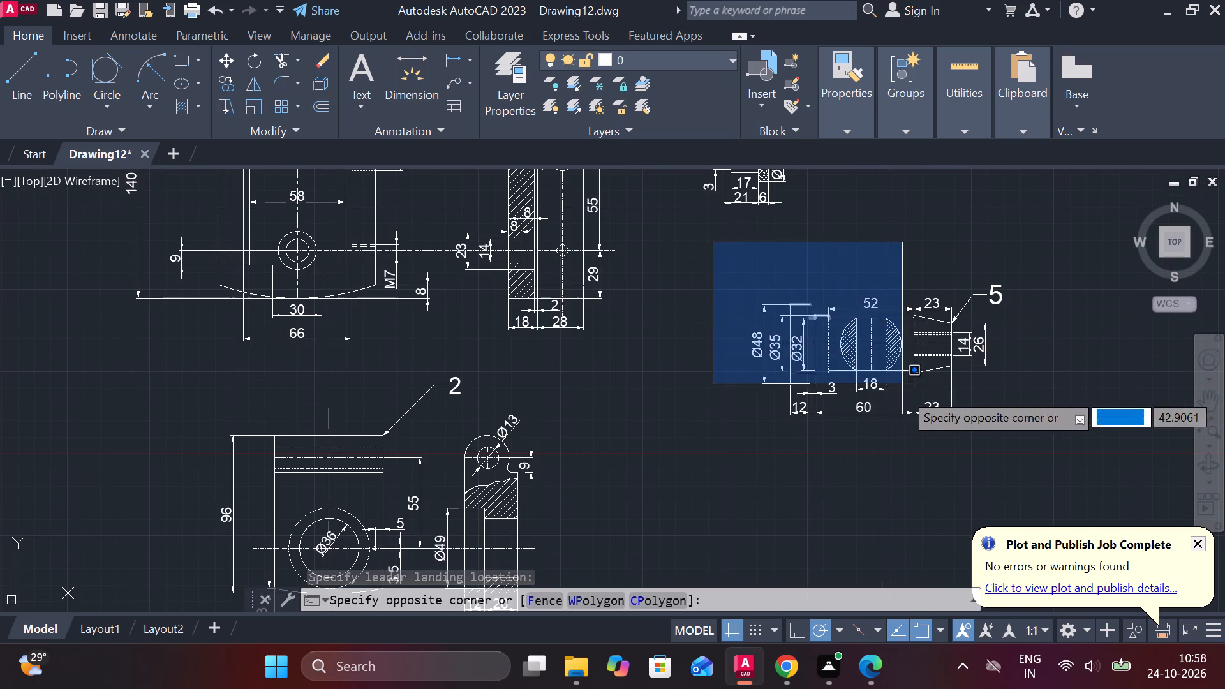
double_click(1050, 453)
key(m)
key(Return)
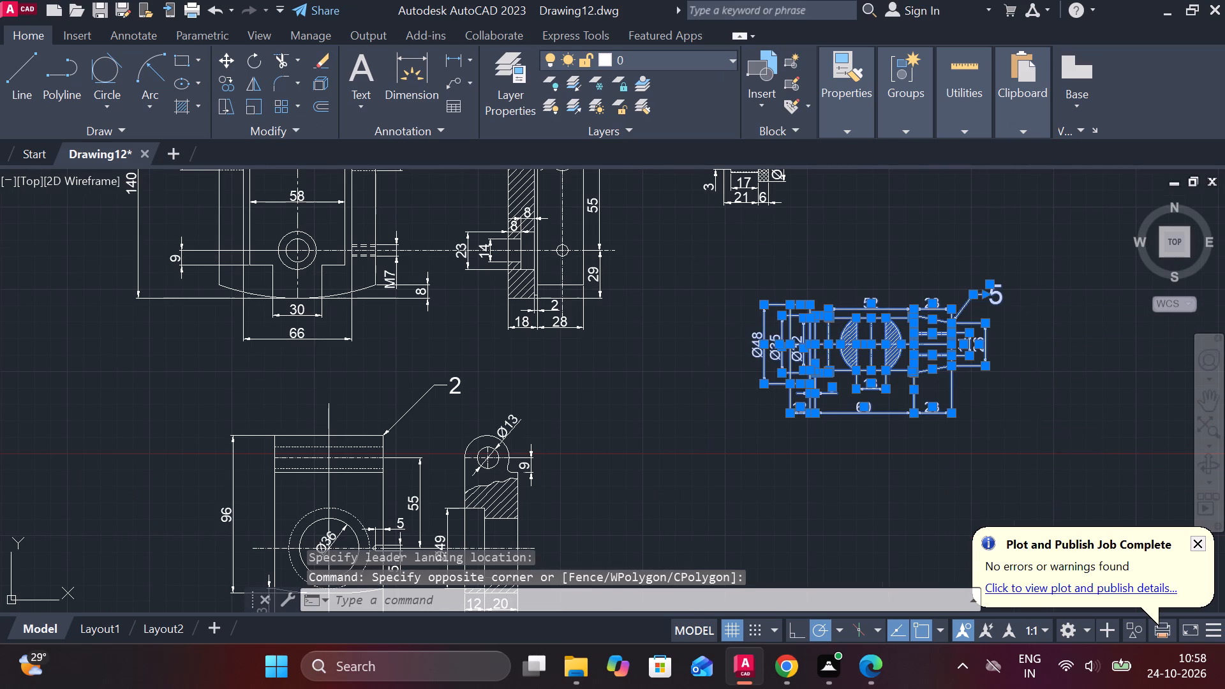
double_click(1036, 415)
click(929, 359)
scroll(965, 371, down, 1)
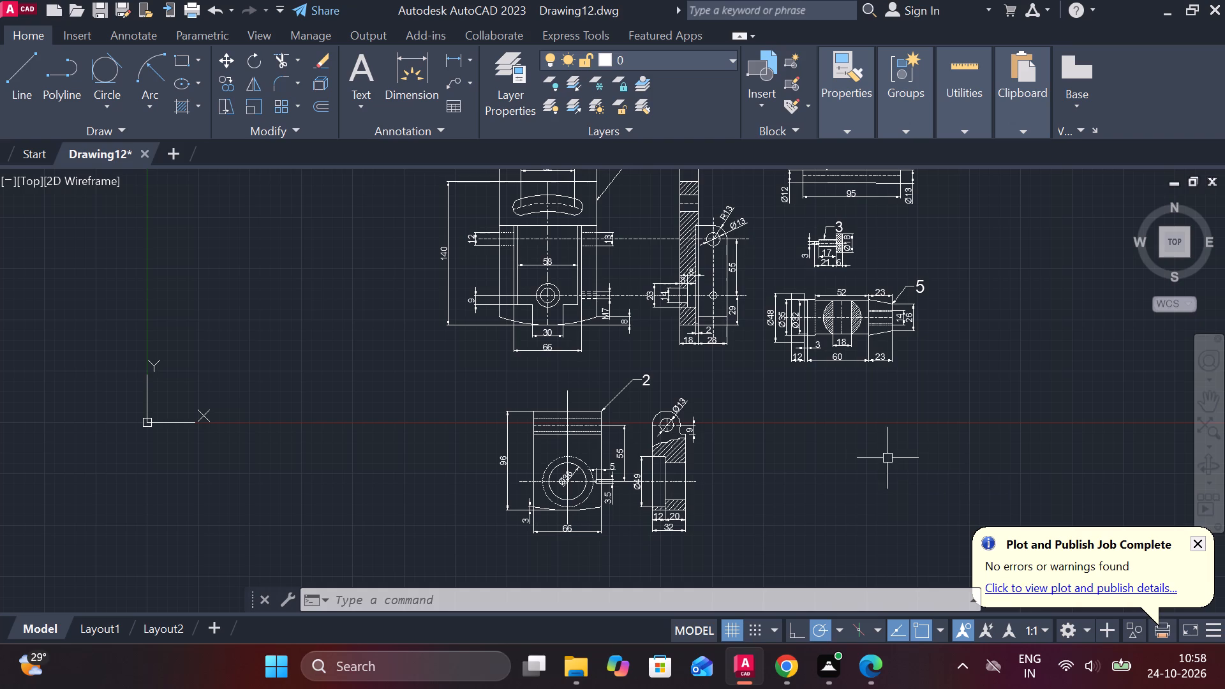
Draw a 4 by 24 upright rectangle with lines in the empty area below part 5, beside part 2's side view.
middle_drag(853, 439, 724, 371)
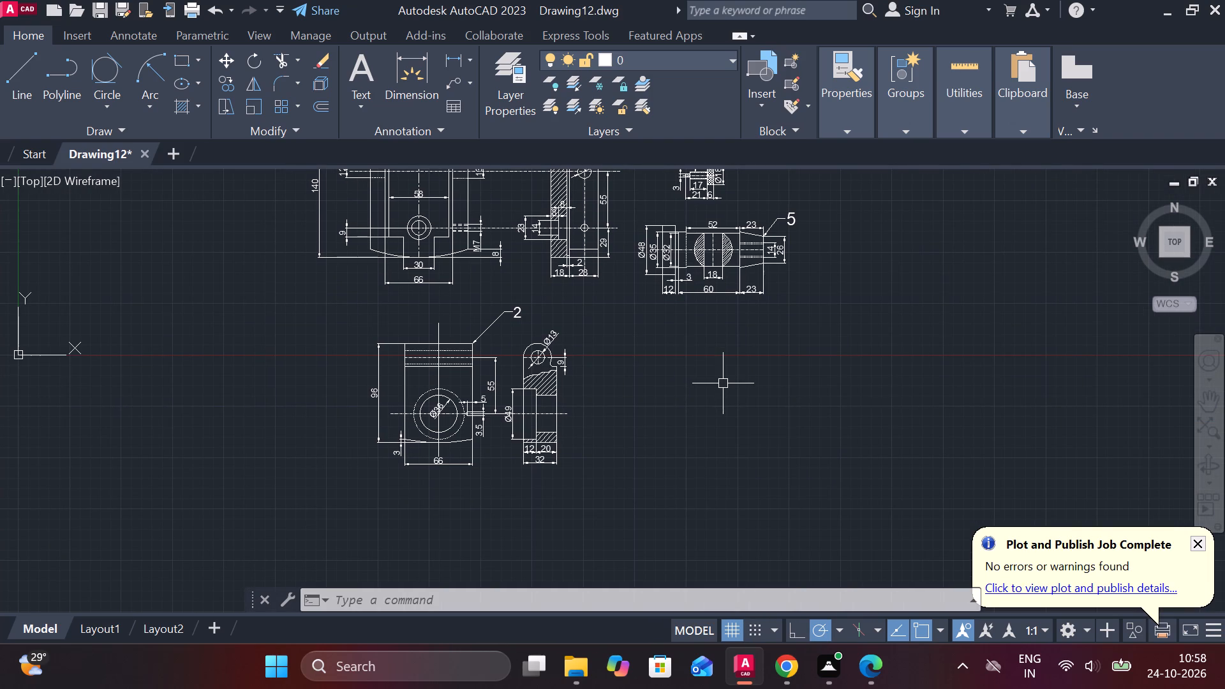
key(l)
key(Return)
click(717, 389)
text(24)
key(space)
scroll(739, 429, up, 3)
scroll(688, 373, up, 1)
text(4)
key(space)
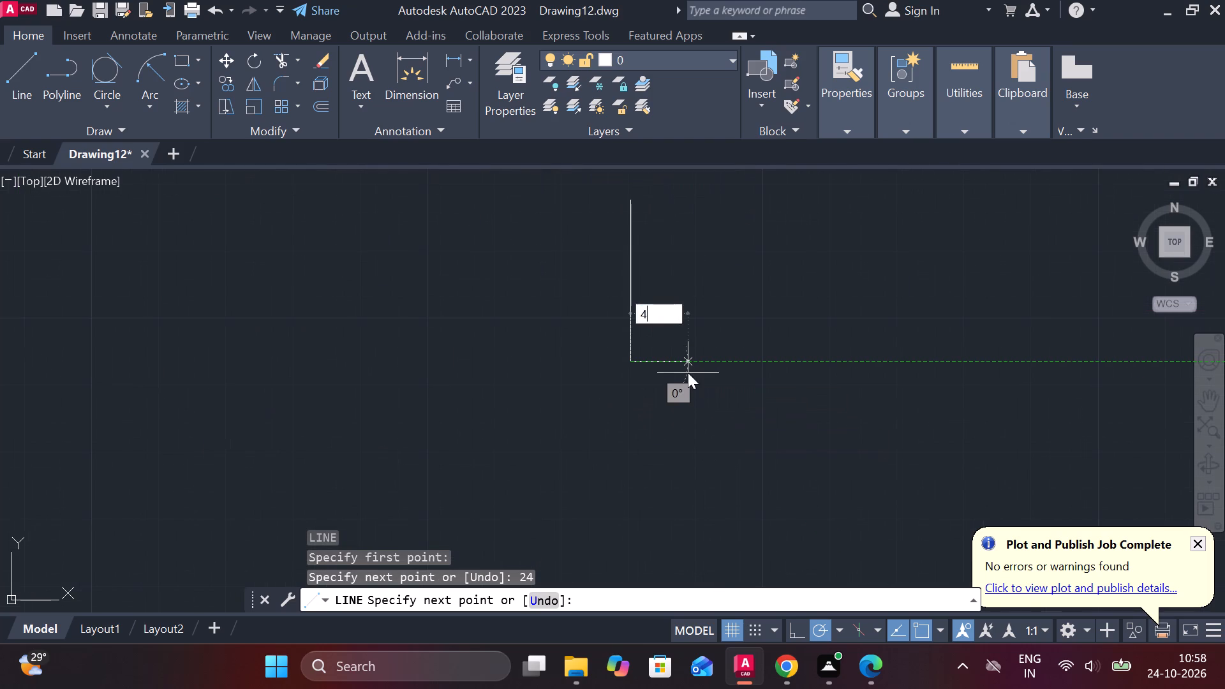
text(24)
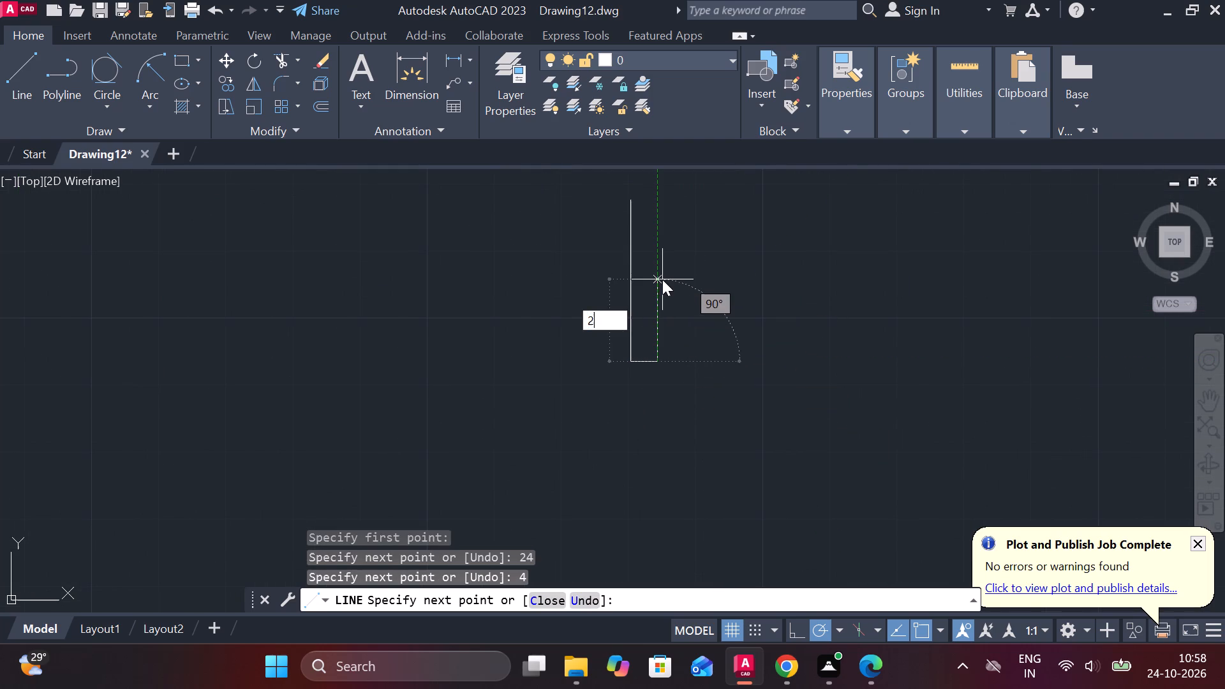
key(space)
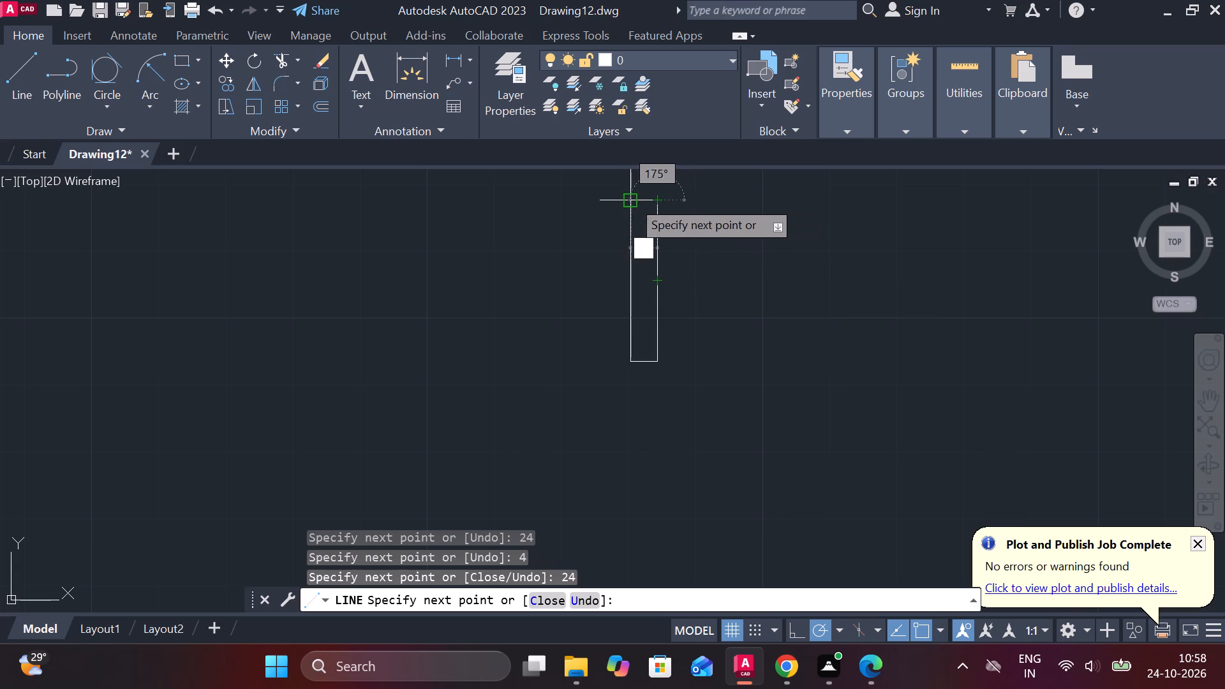
scroll(624, 198, up, 3)
click(651, 202)
scroll(711, 255, down, 2)
key(Escape)
scroll(795, 365, down, 2)
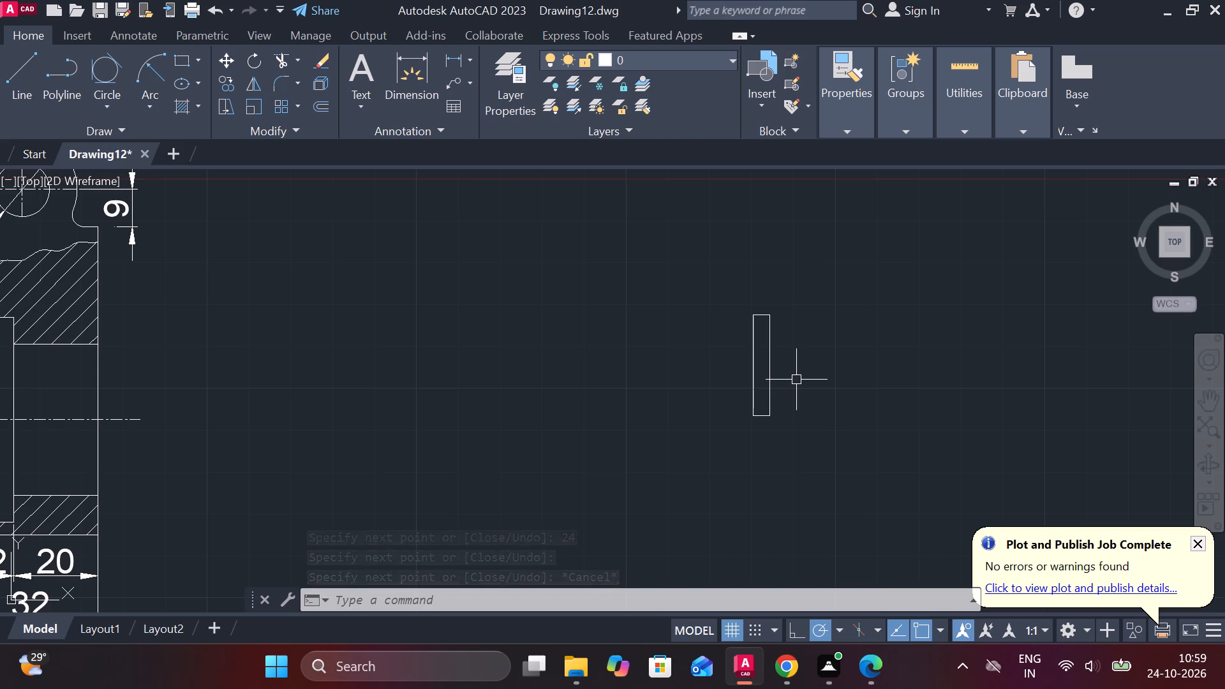
Draw a 60-long line leftward from the midpoint of the rectangle's left side, ending in a 6-long upward line.
key(l)
key(Return)
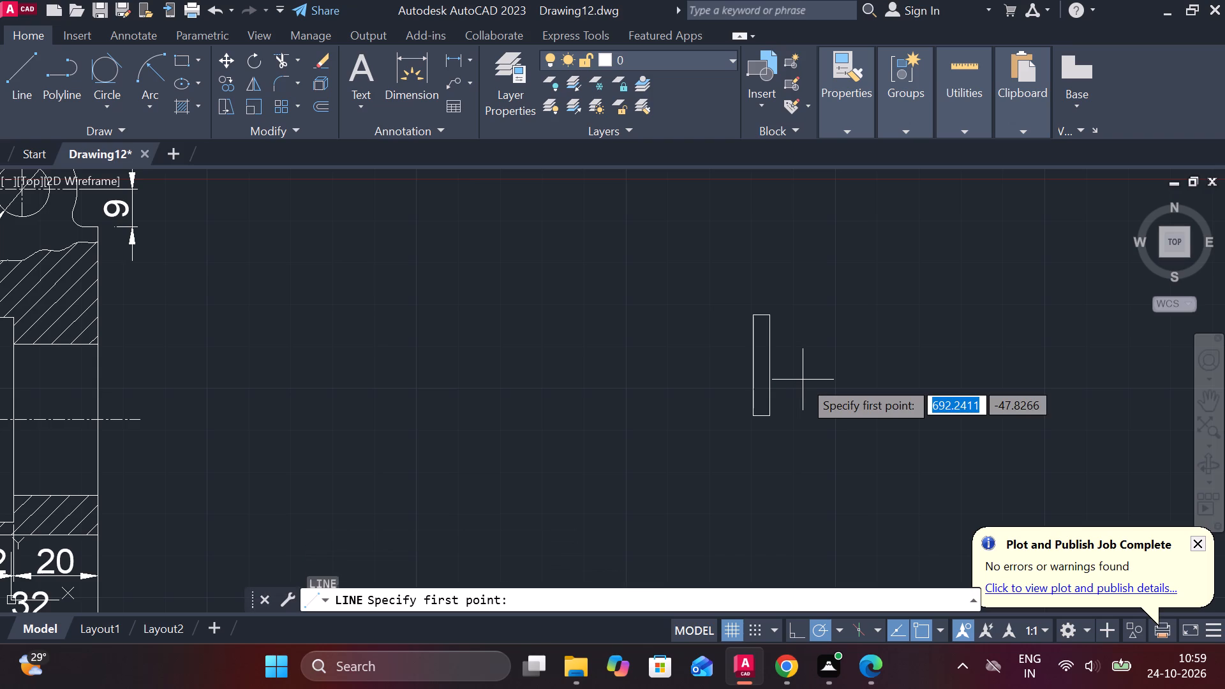
double_click(755, 364)
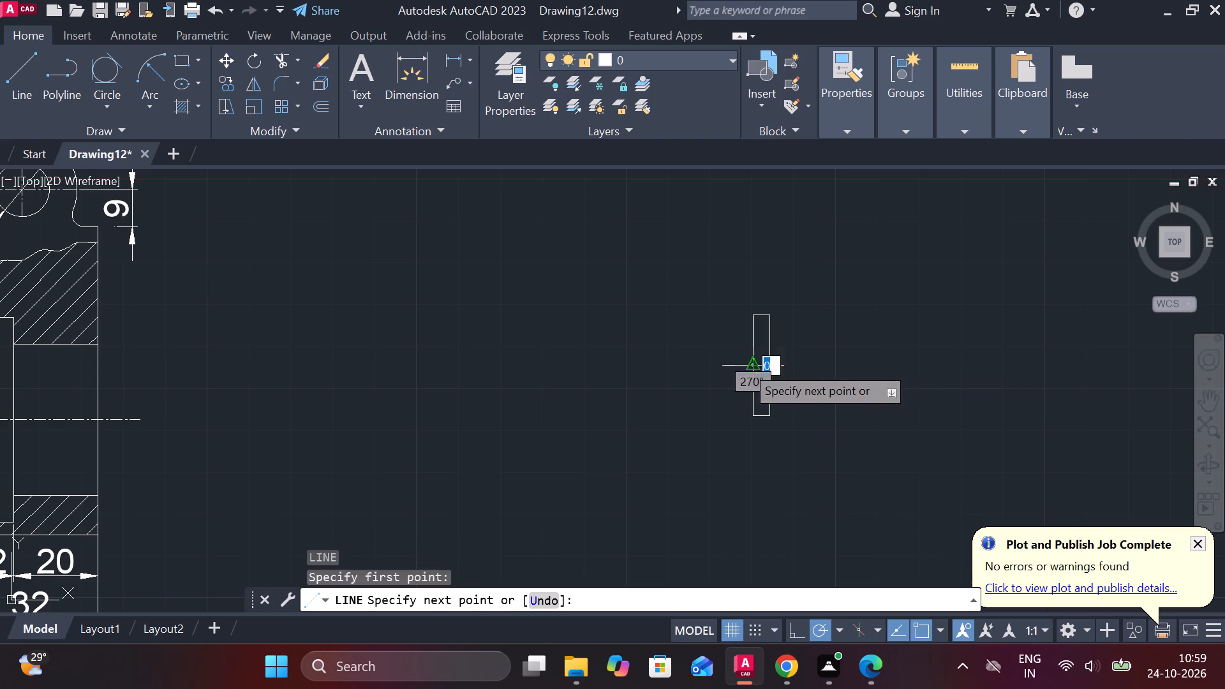
text(60)
key(Return)
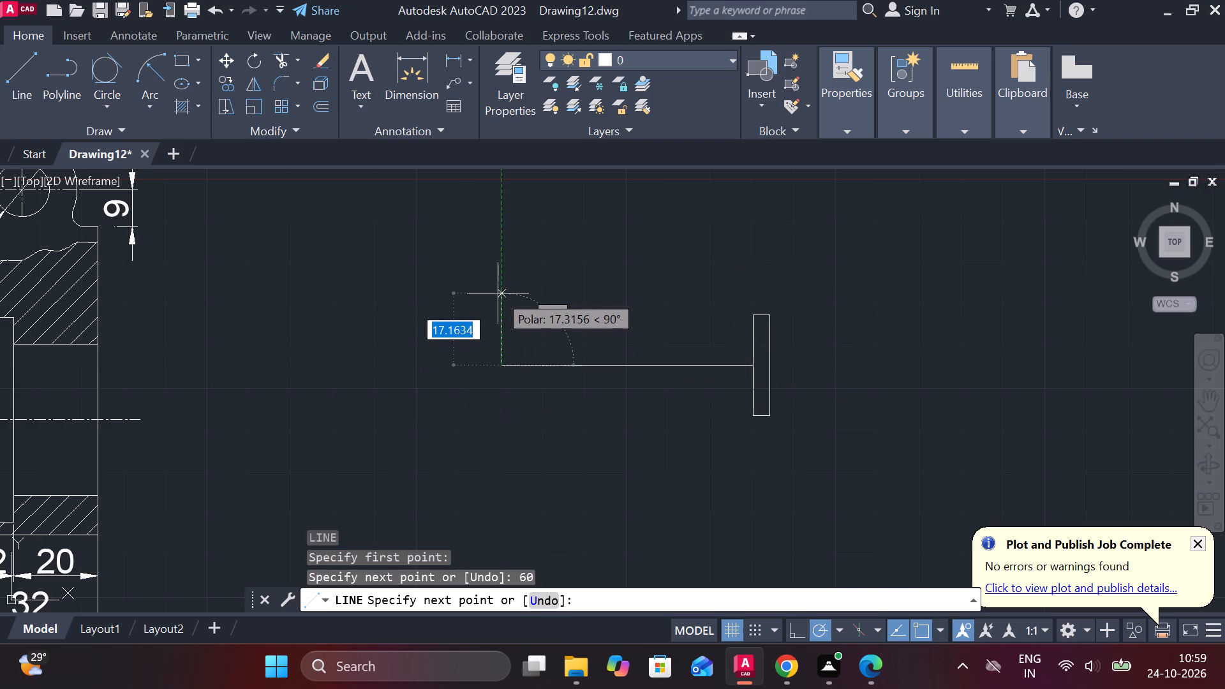
text(6)
key(space)
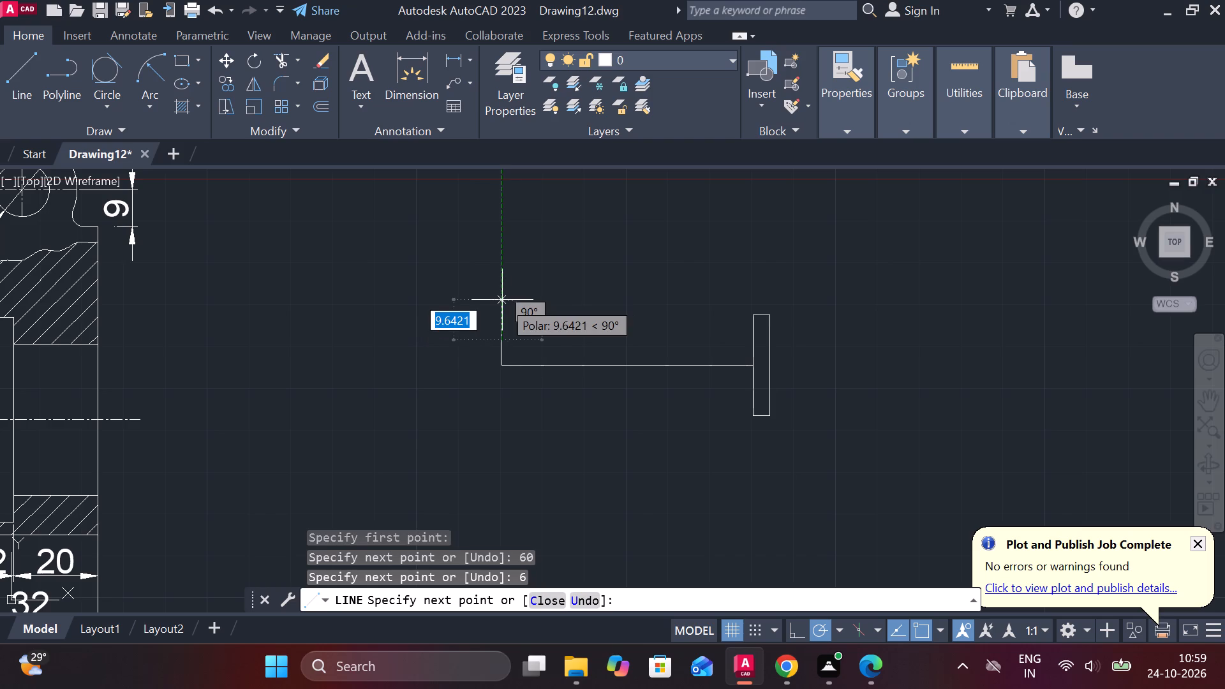
key(Escape)
Stretch the short vertical line's lower end 6 downward past the axis line.
click(503, 348)
click(502, 367)
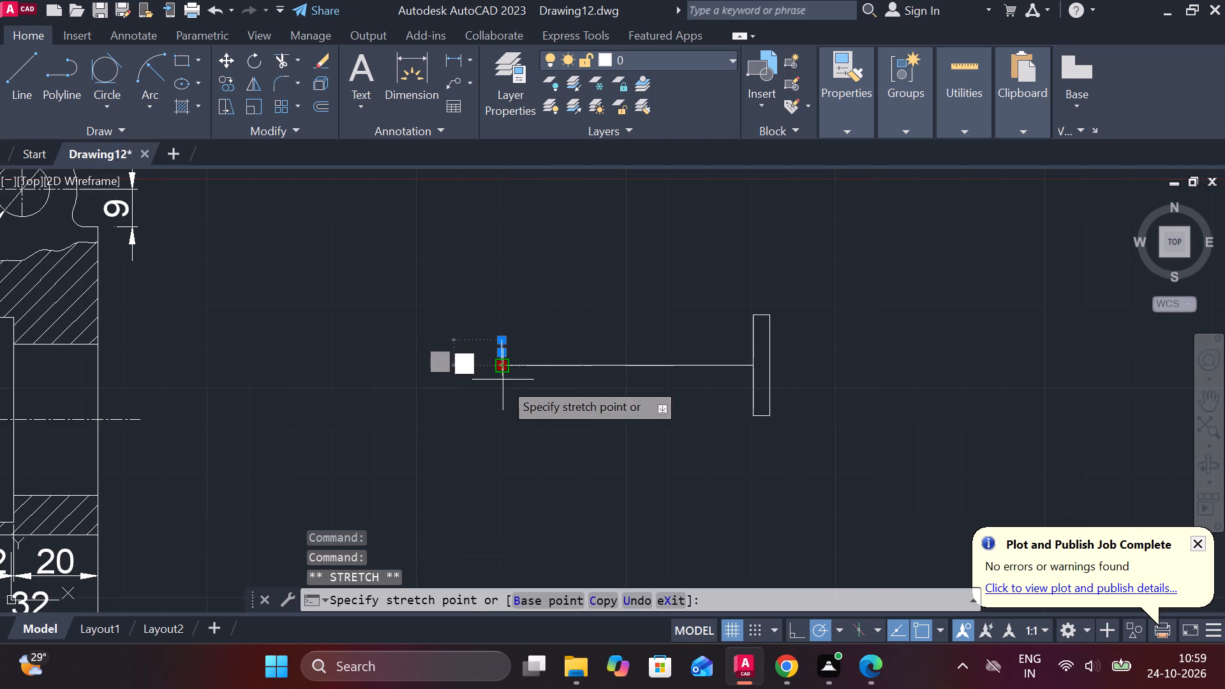
key(6)
key(Return)
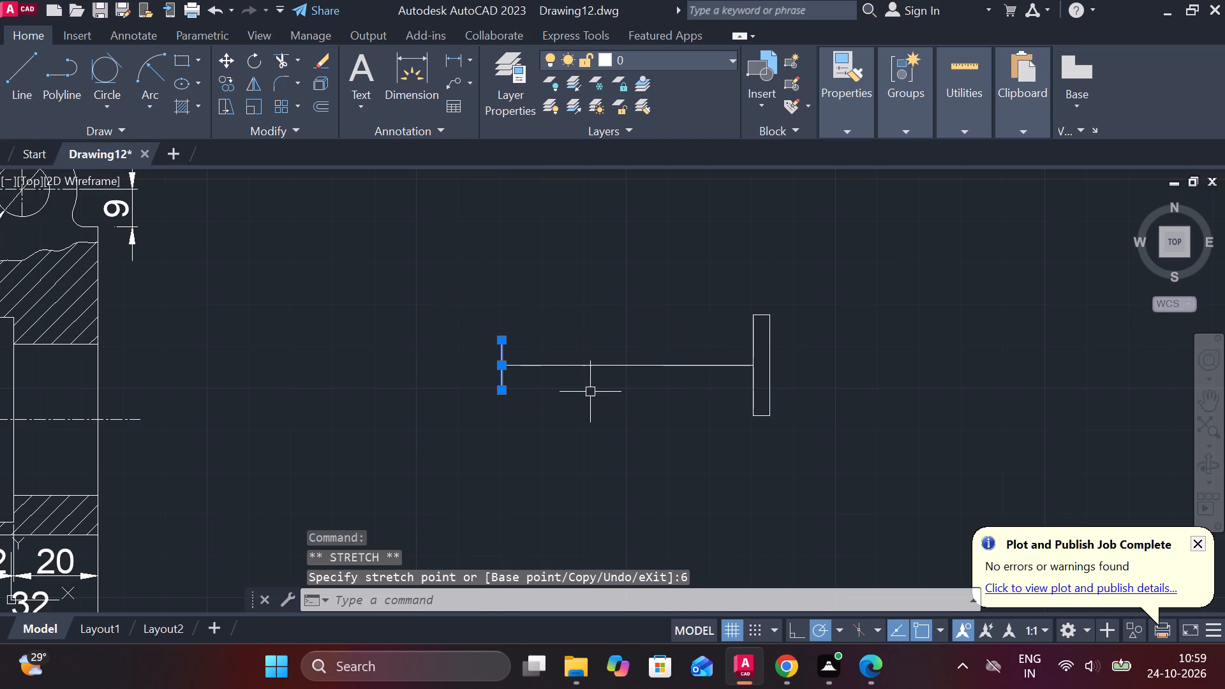
key(Escape)
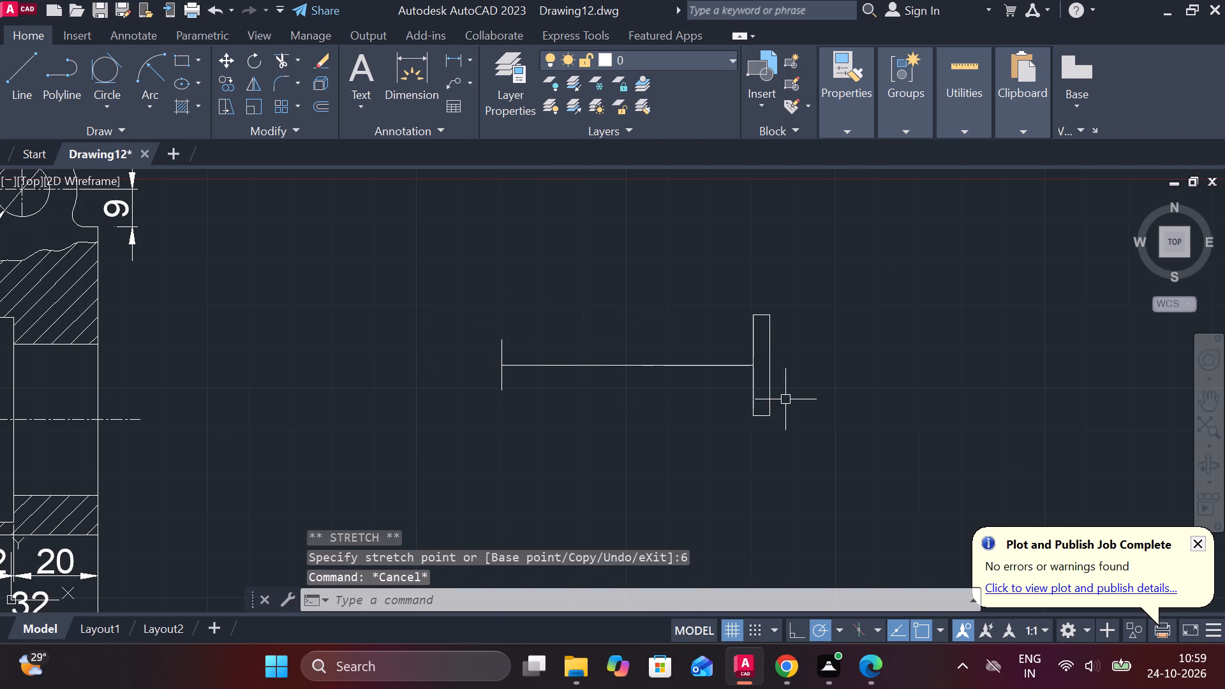
From a point on the axis 52 from the head, draw a line 7 up and across to the head.
key(l)
key(Return)
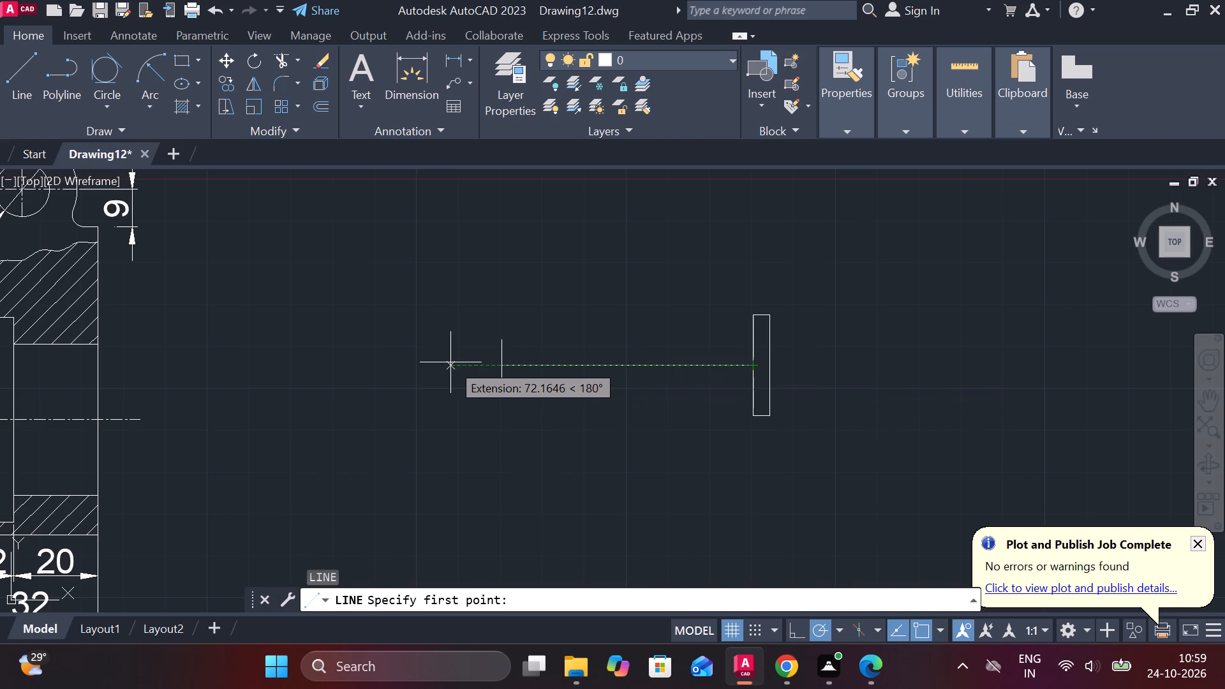
text(52)
key(space)
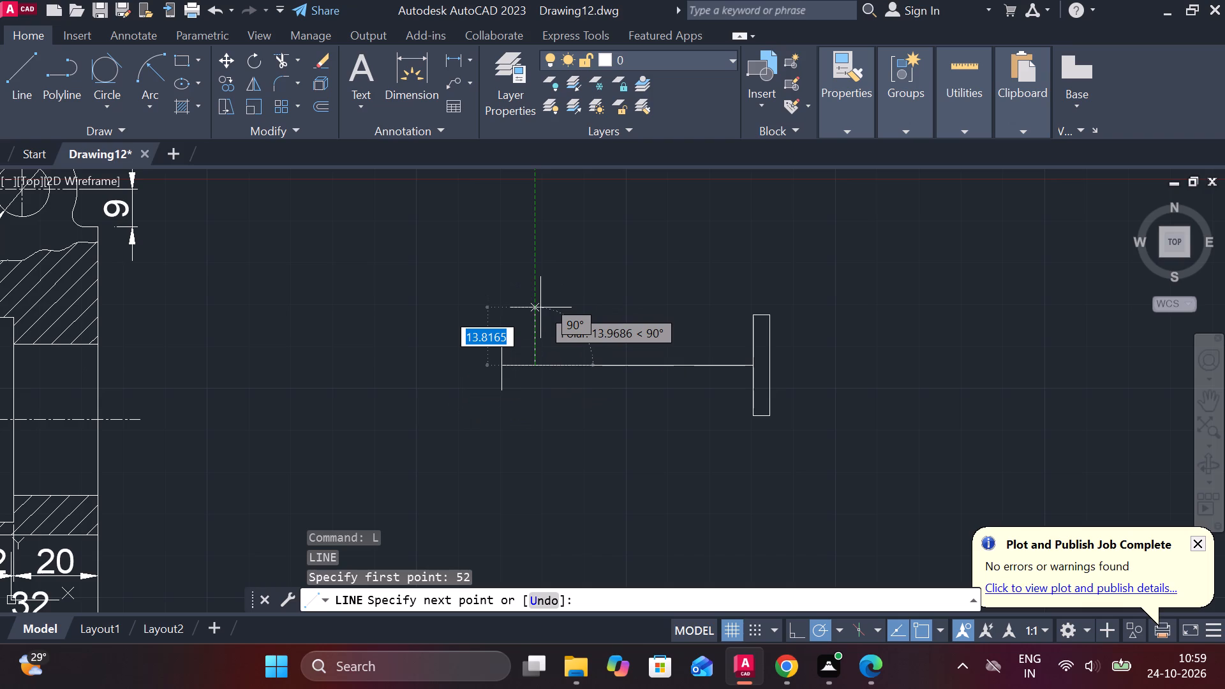
key(7)
key(Return)
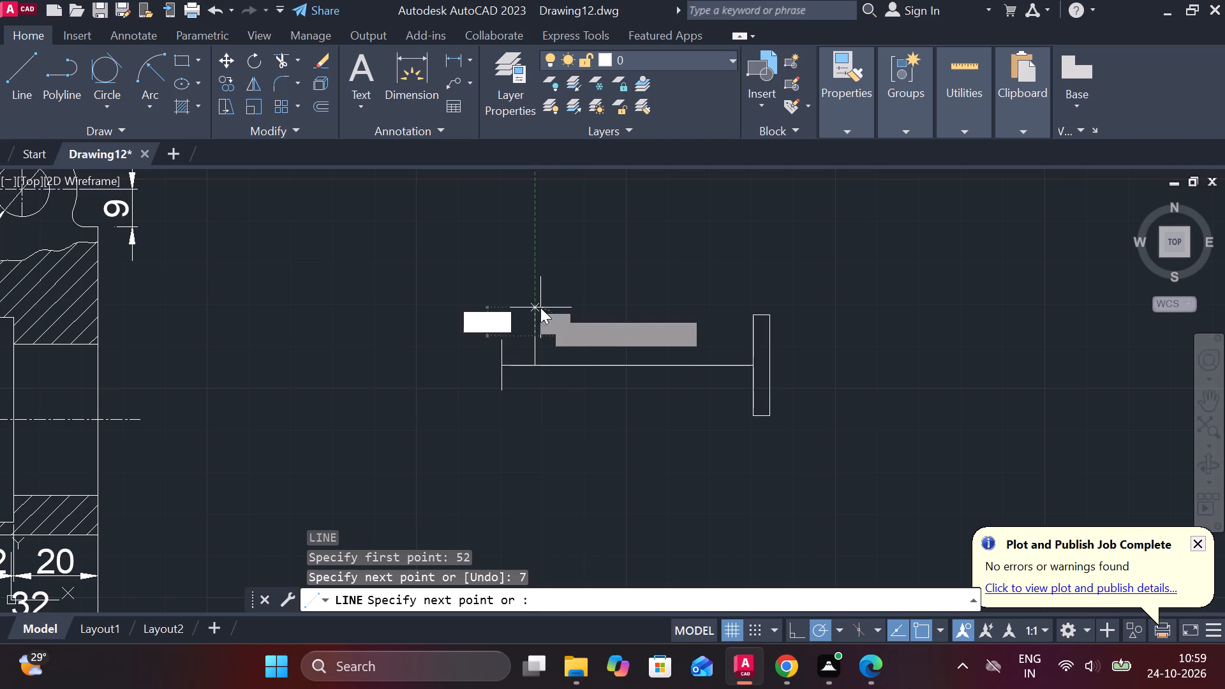
scroll(659, 328, up, 1)
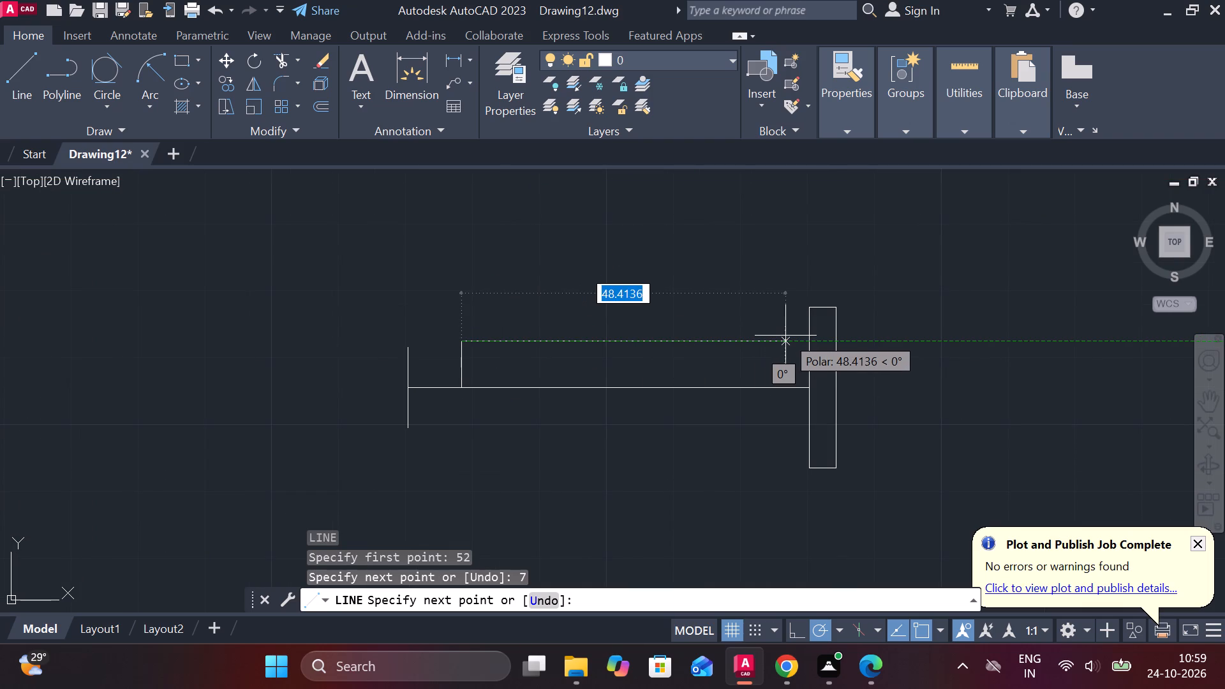
click(811, 336)
key(Escape)
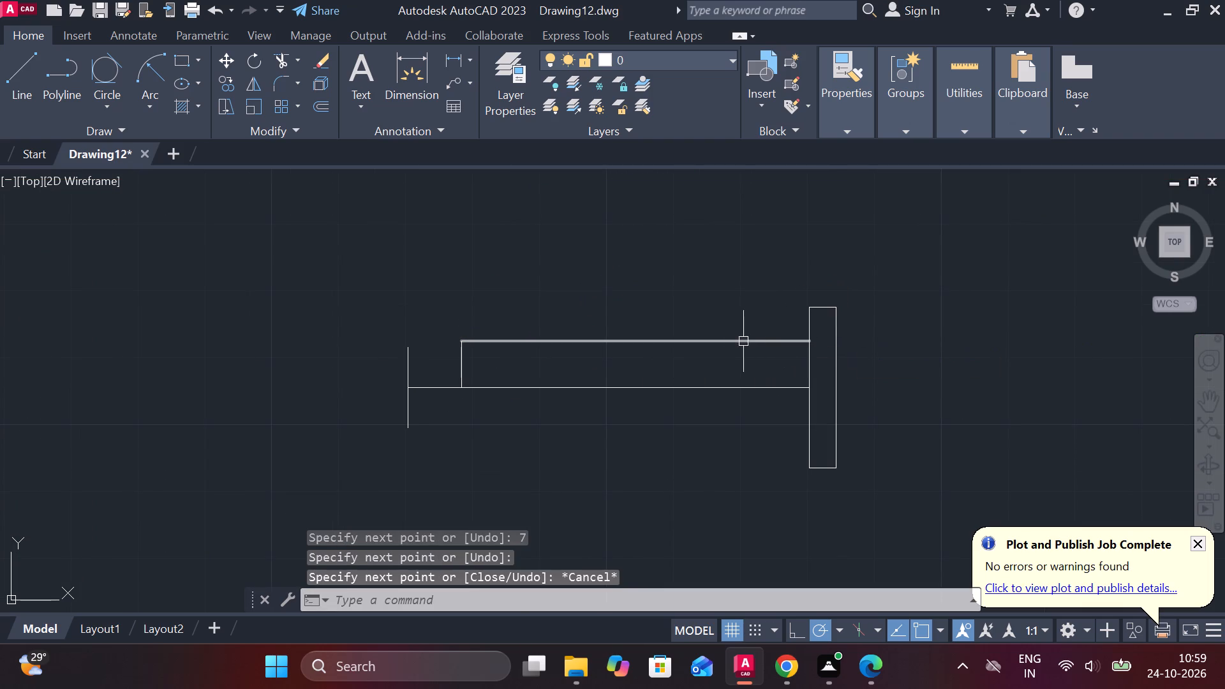
Mirror the 7-high vertical line and the long upper edge about the axis line, keeping the originals.
click(715, 341)
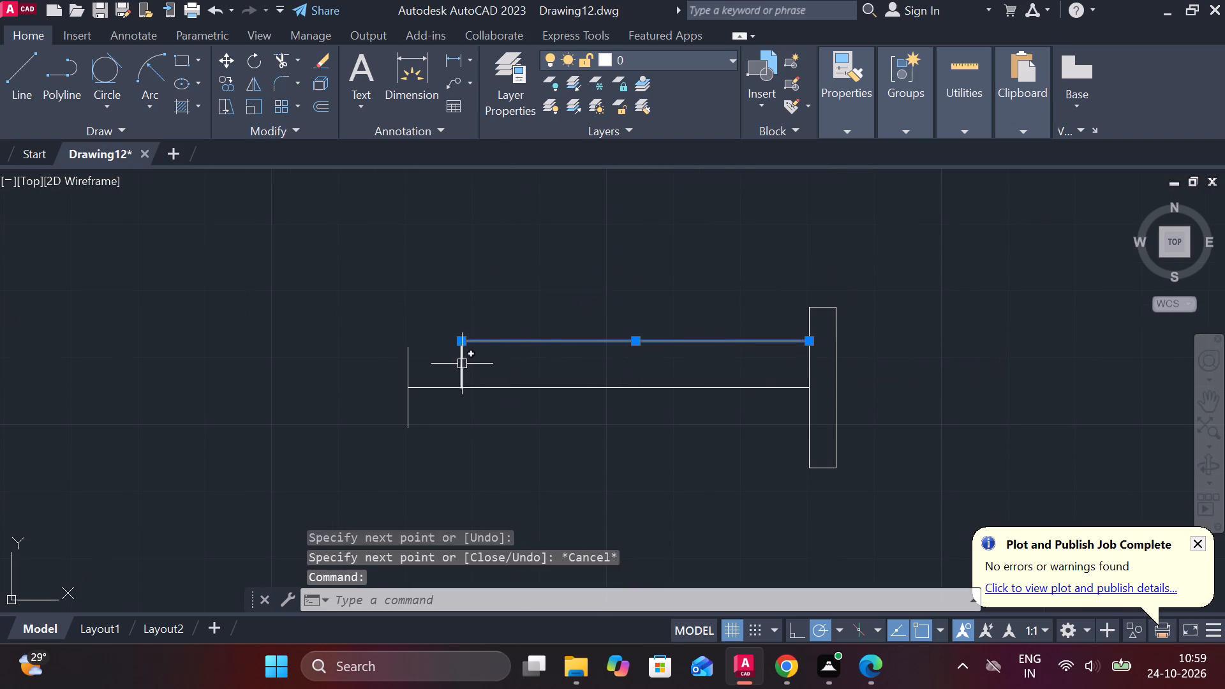
click(459, 362)
text(MI)
key(Return)
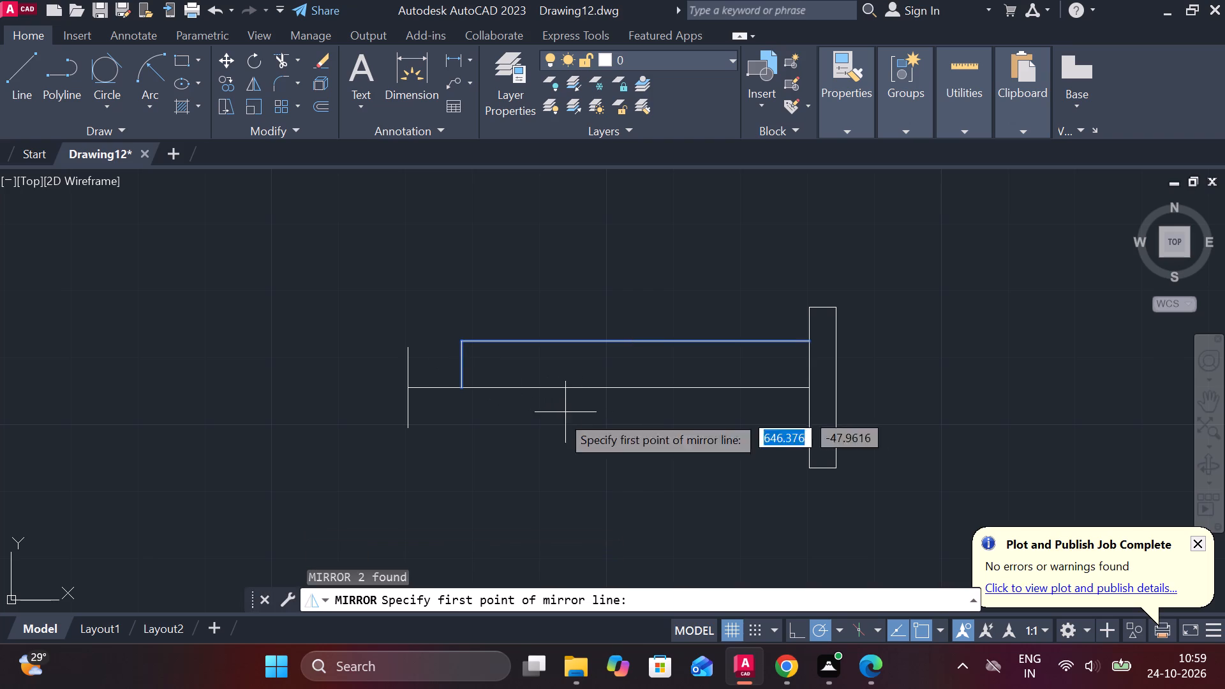
click(463, 384)
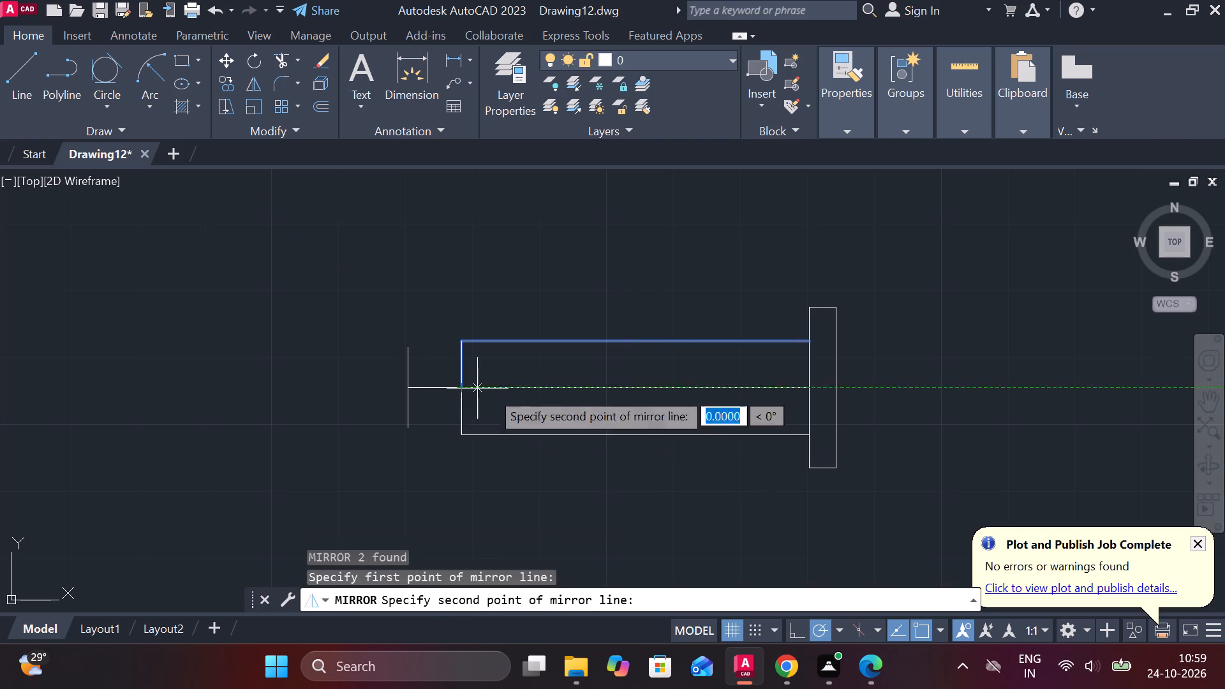
click(813, 392)
drag(849, 457, 817, 392)
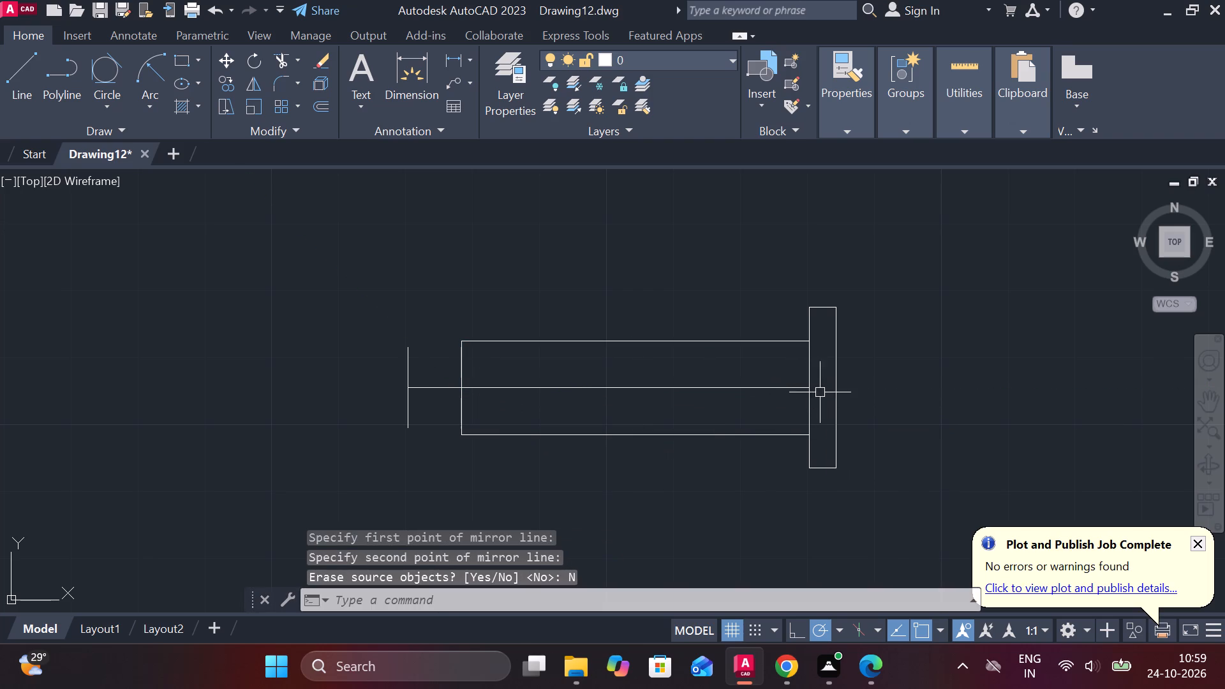
Draw horizontal lines from the short end line's upper and lower ends across to the shank's vertical step line.
middle_drag(593, 447, 625, 454)
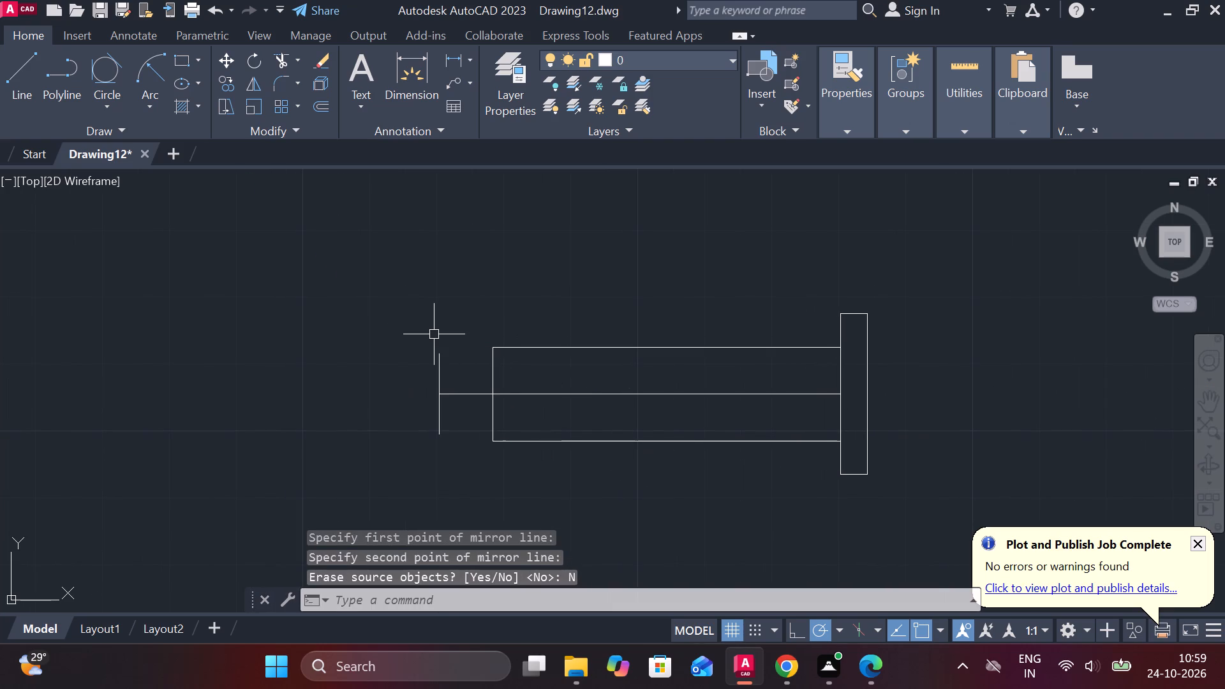
key(l)
key(Return)
click(438, 348)
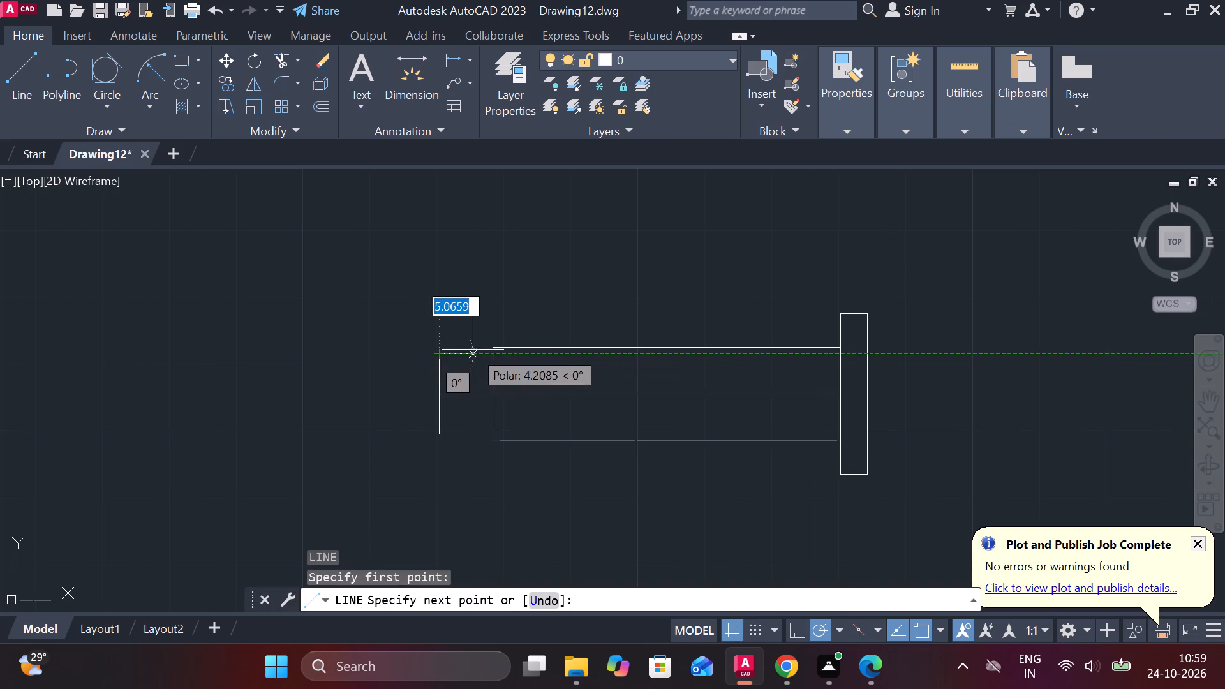
scroll(473, 350, up, 2)
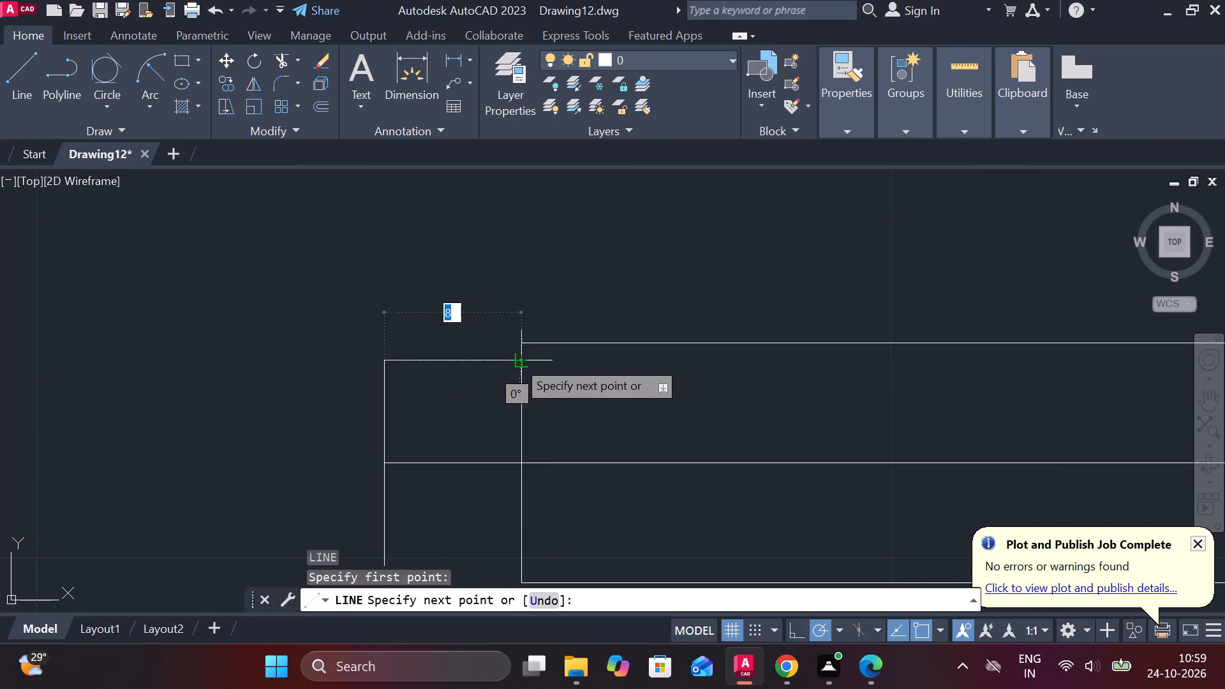
click(518, 362)
scroll(569, 364, down, 1)
key(Escape)
key(space)
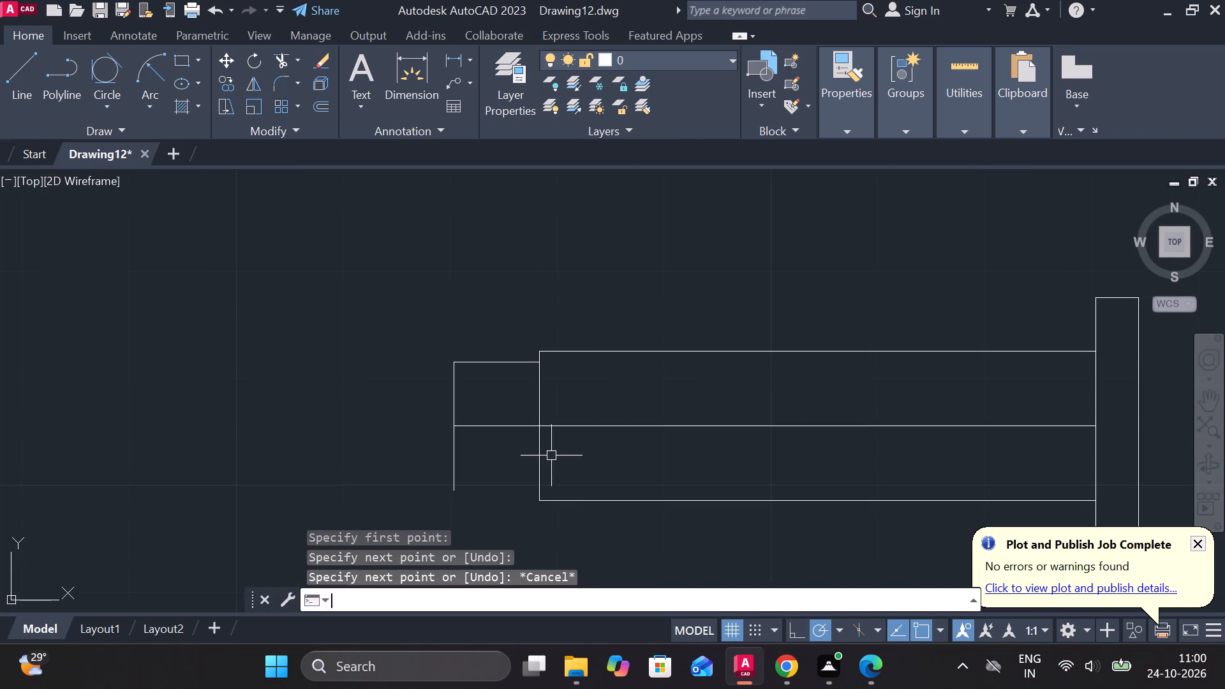
click(448, 489)
click(544, 484)
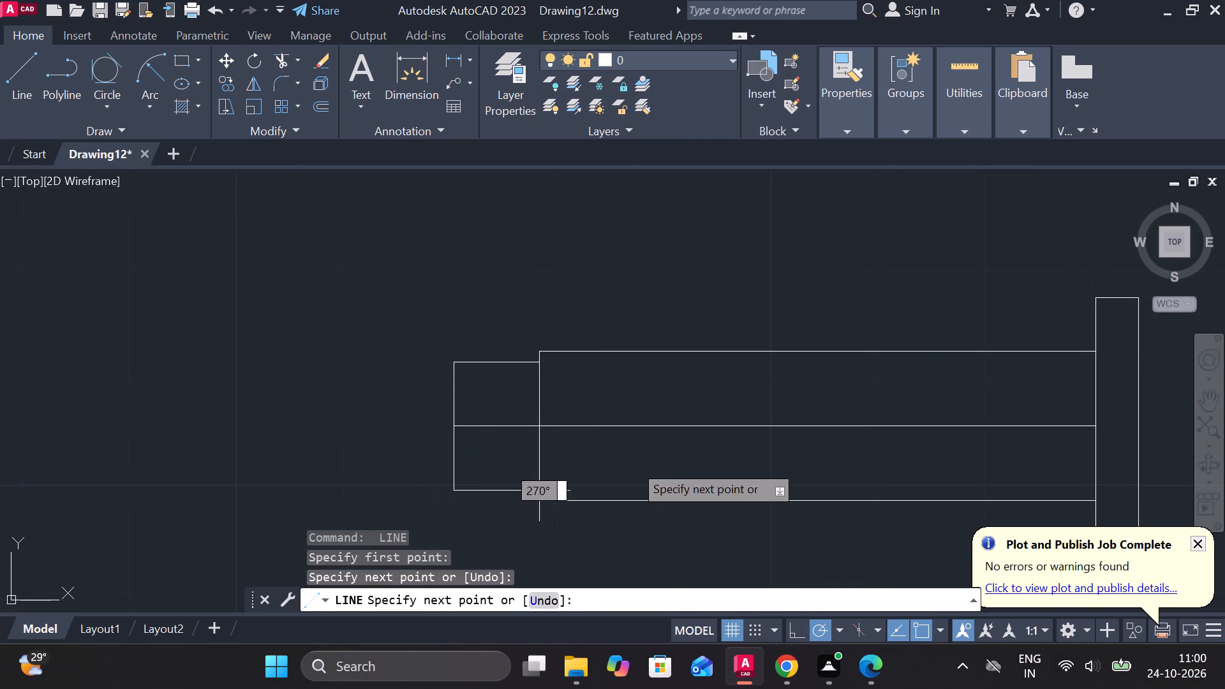
key(Escape)
Offset the shank's long upper edge 1 inward toward the axis.
scroll(678, 451, down, 1)
middle_drag(688, 451, 609, 403)
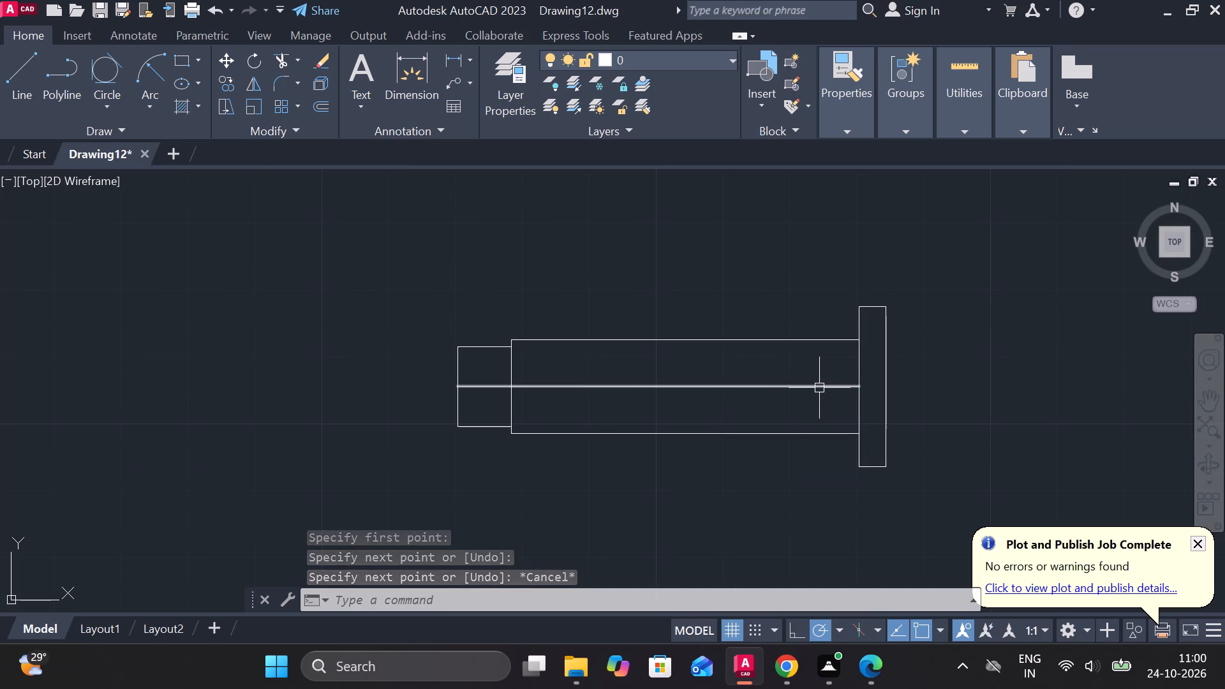
middle_drag(819, 388, 751, 385)
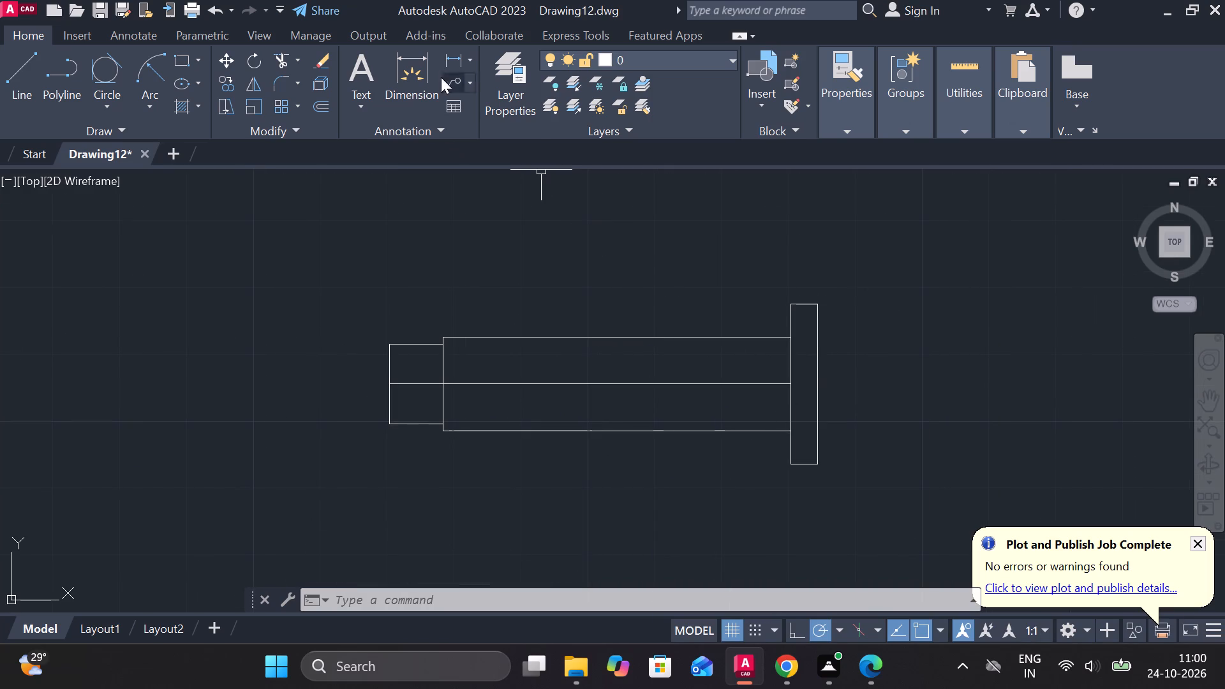
click(502, 383)
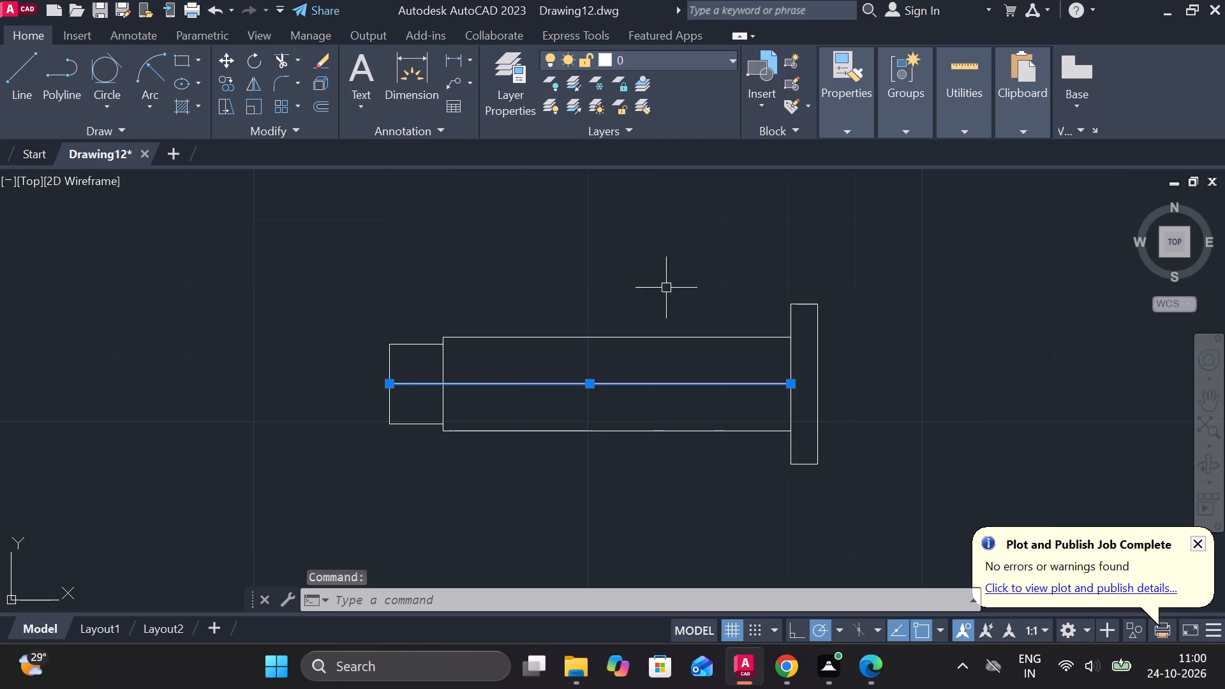
key(Escape)
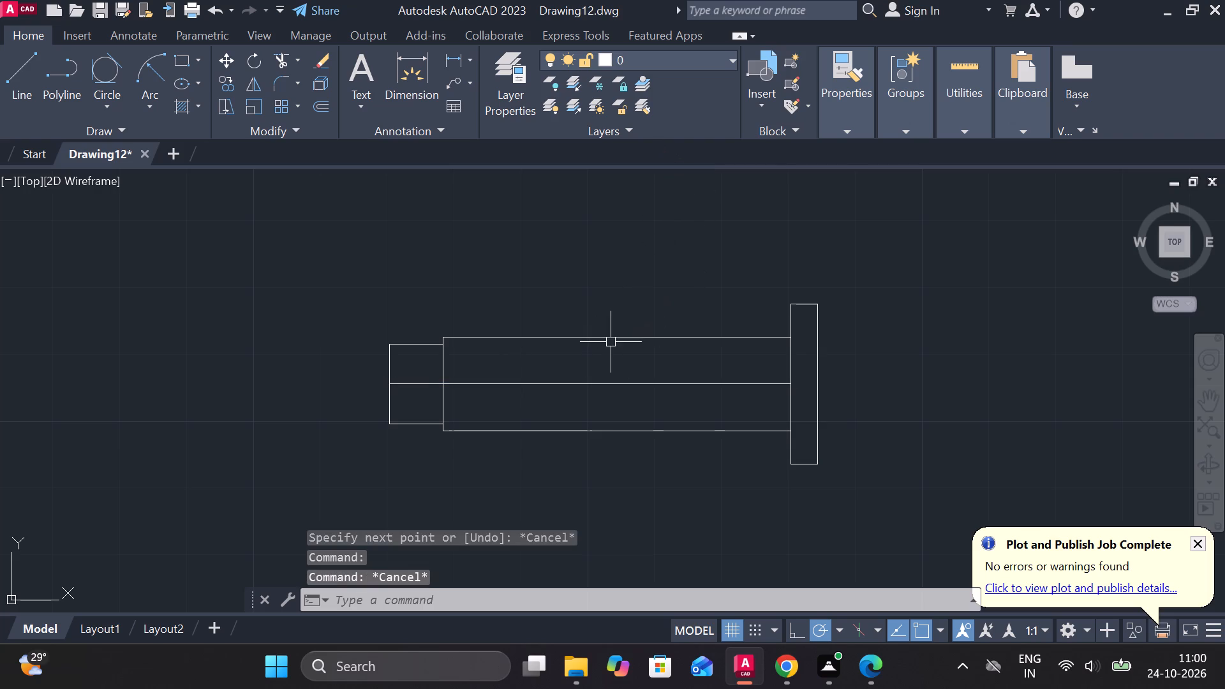
click(605, 340)
key(o)
key(Return)
key(Return)
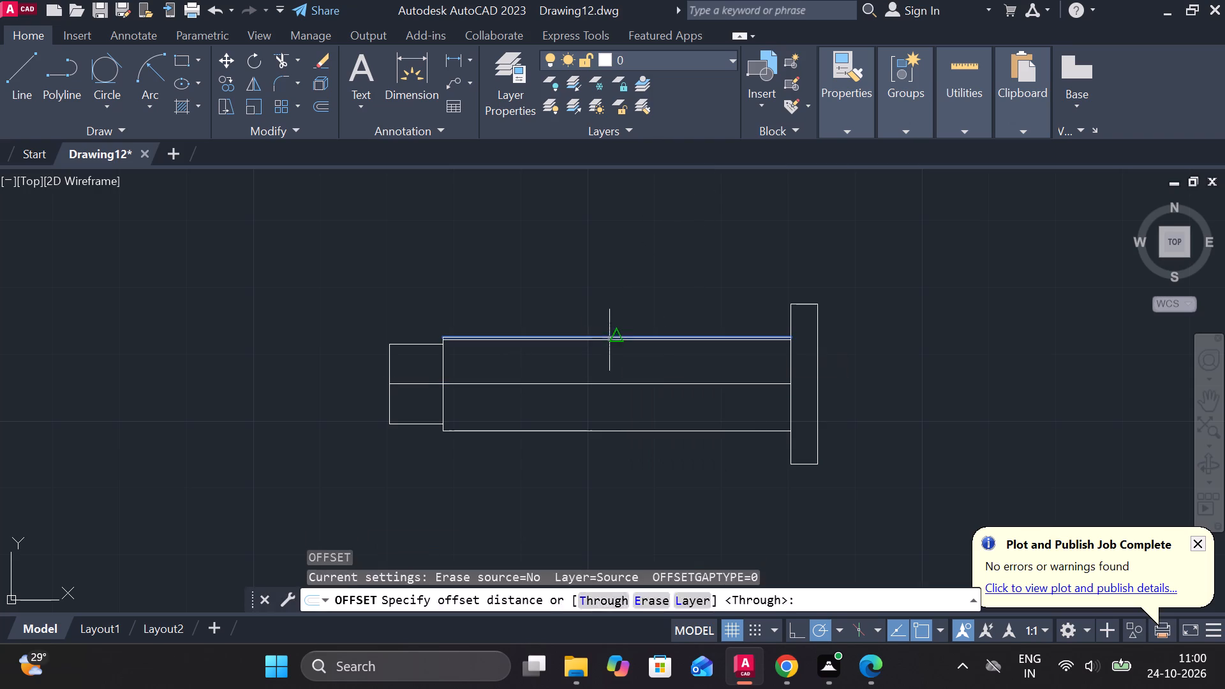
text(1)
key(space)
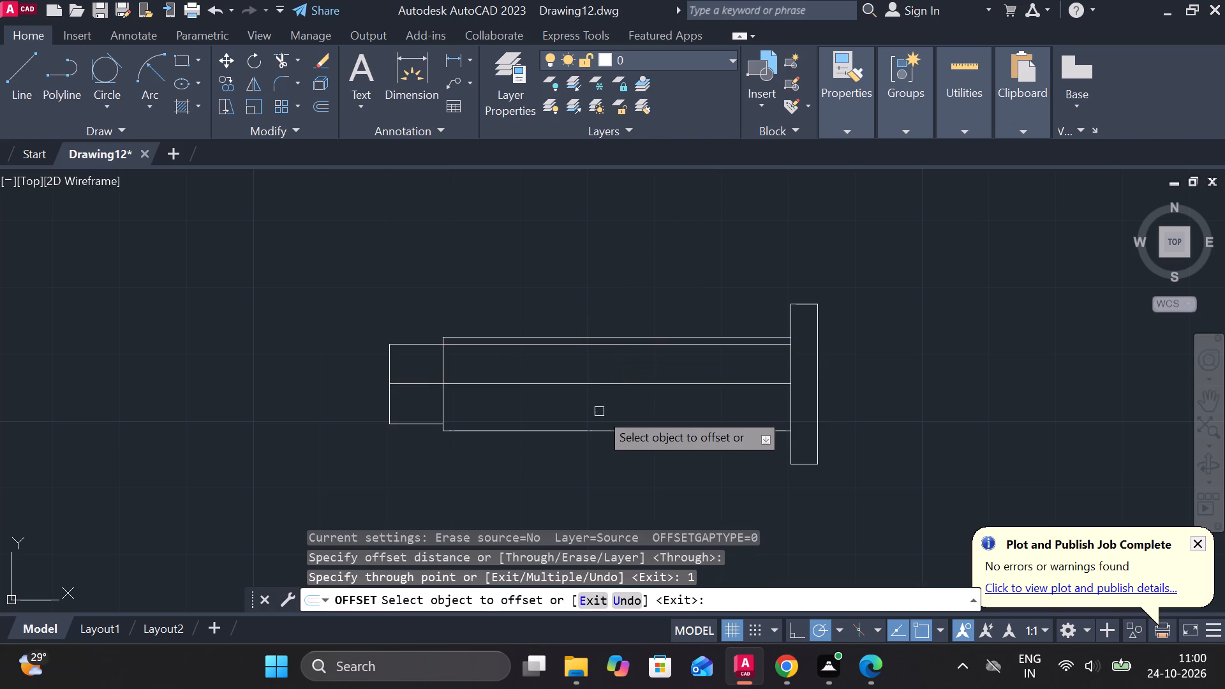
Offset the shank's long lower edge 1 inward toward the axis.
click(593, 434)
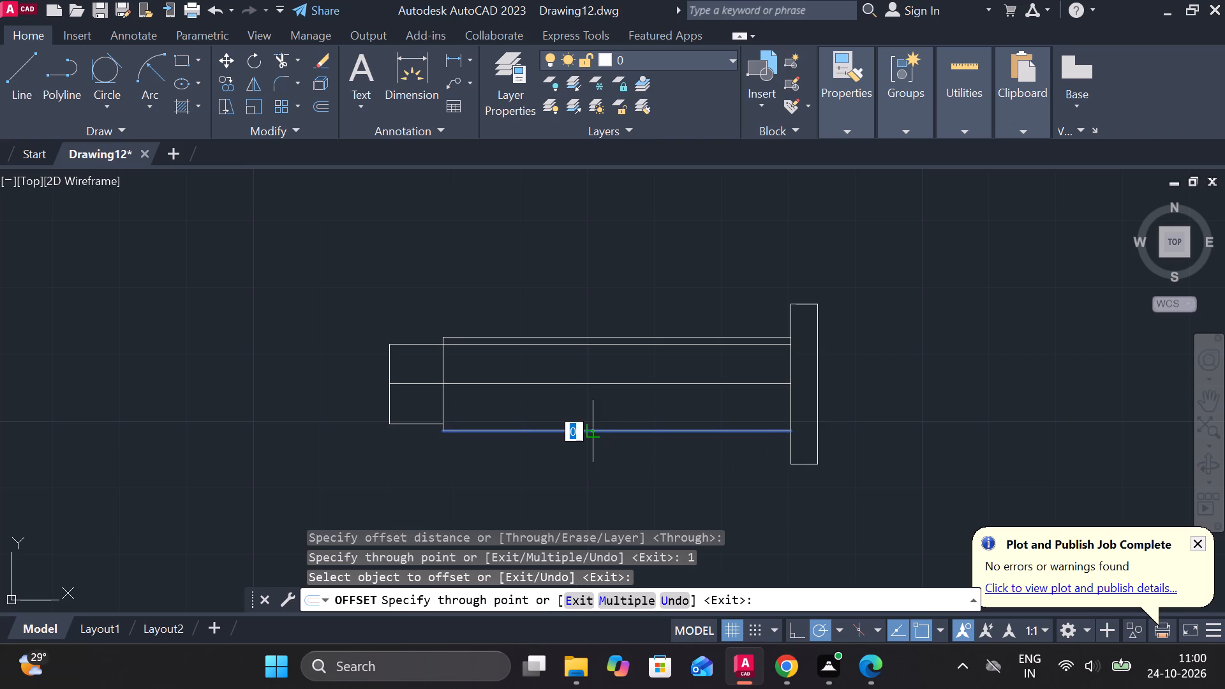
text(1)
key(space)
key(ctrl+z)
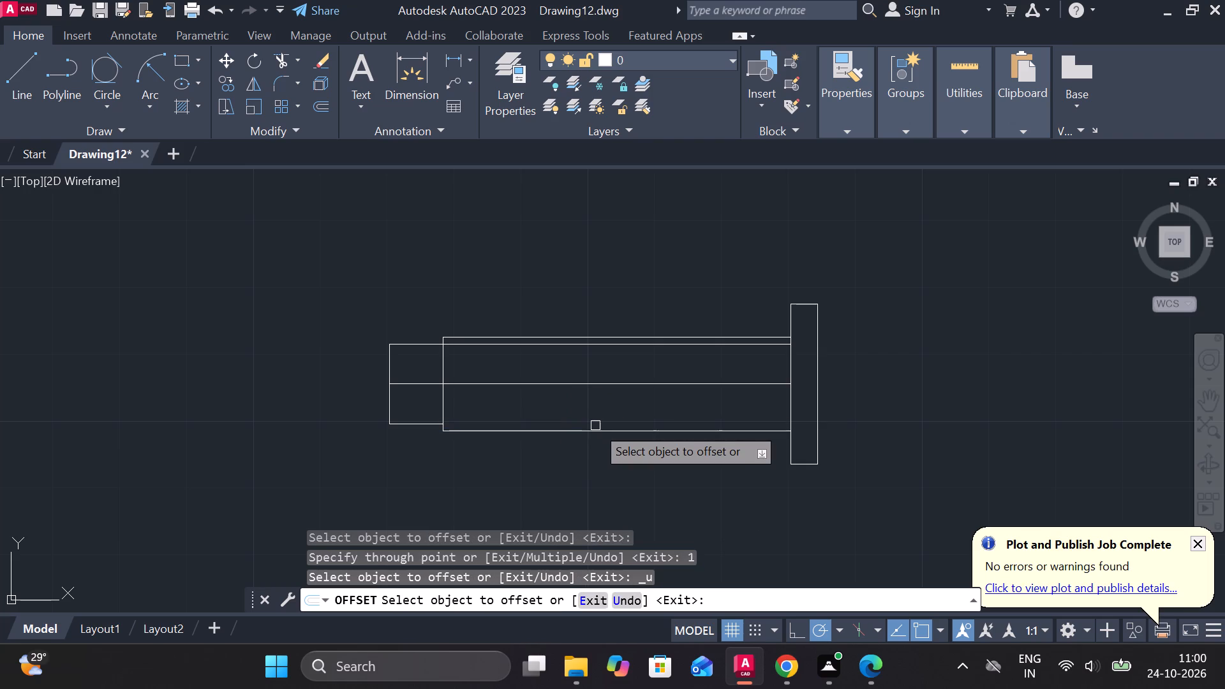
click(593, 429)
text(1V)
key(space)
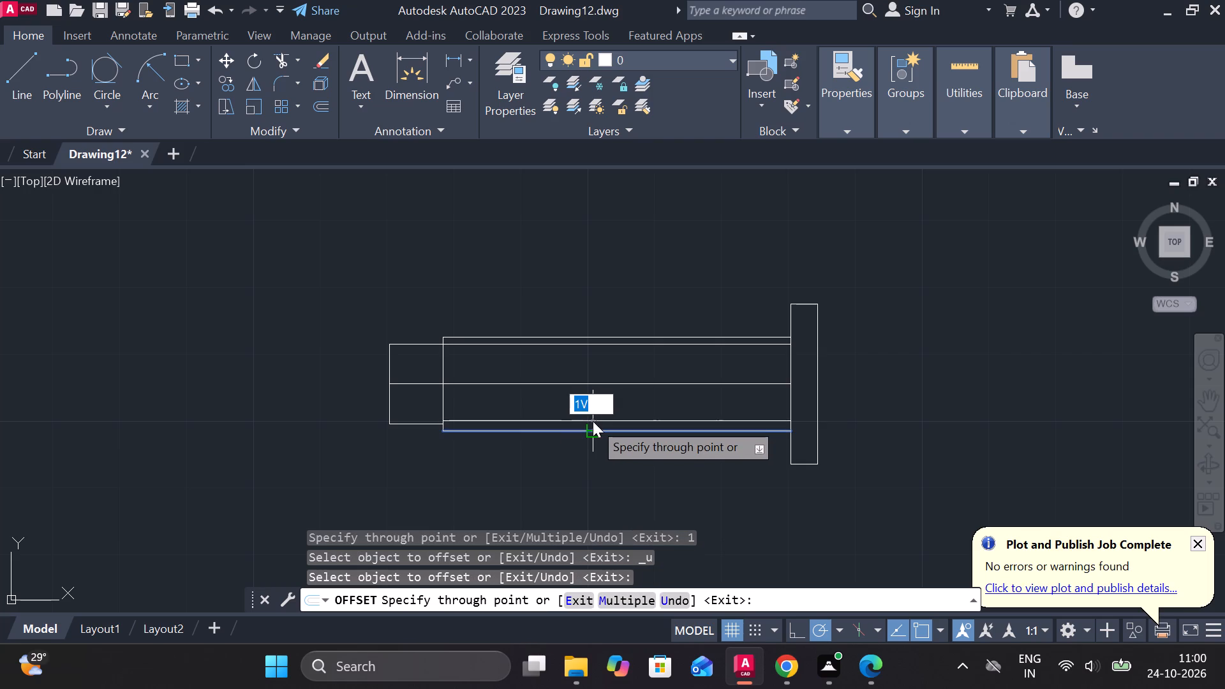
key(BackSpace)
key(1)
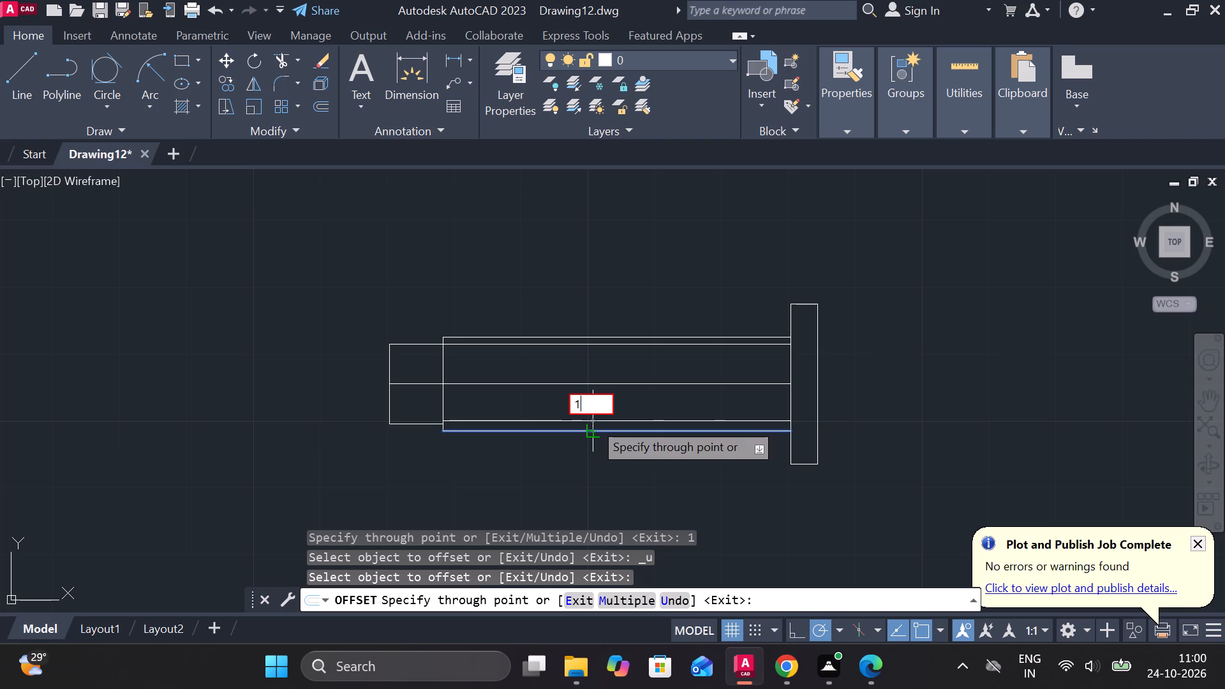
key(Return)
middle_drag(574, 440, 633, 437)
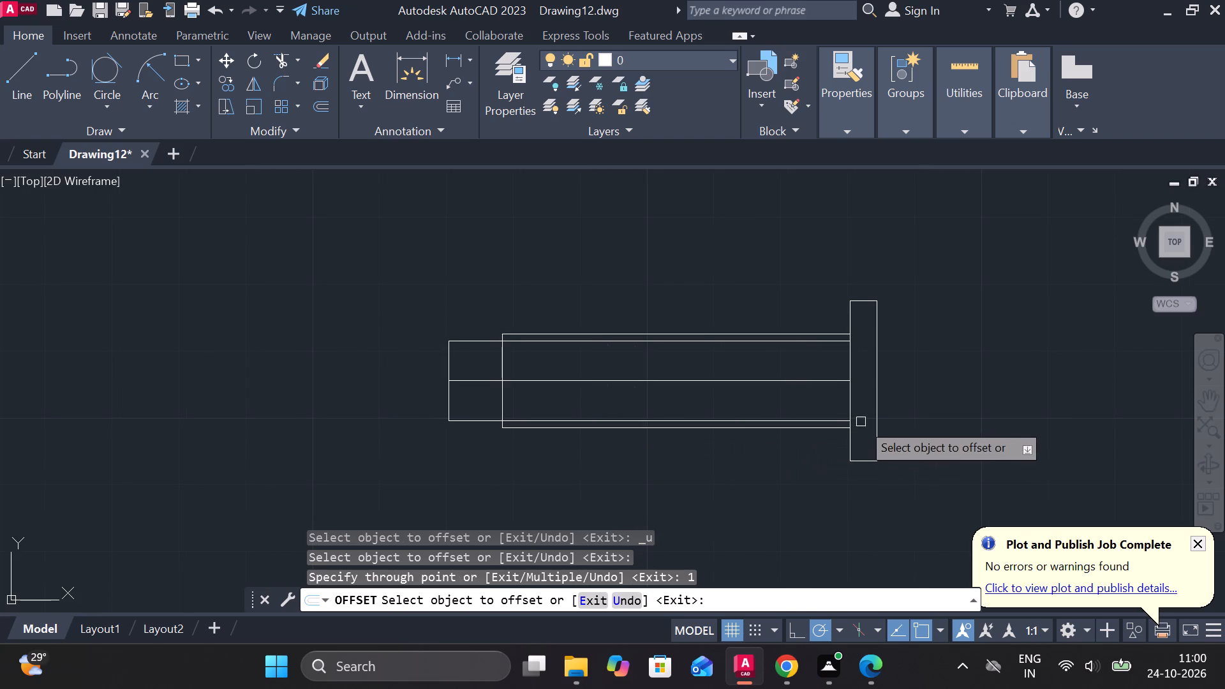
scroll(457, 337, up, 1)
scroll(523, 359, down, 1)
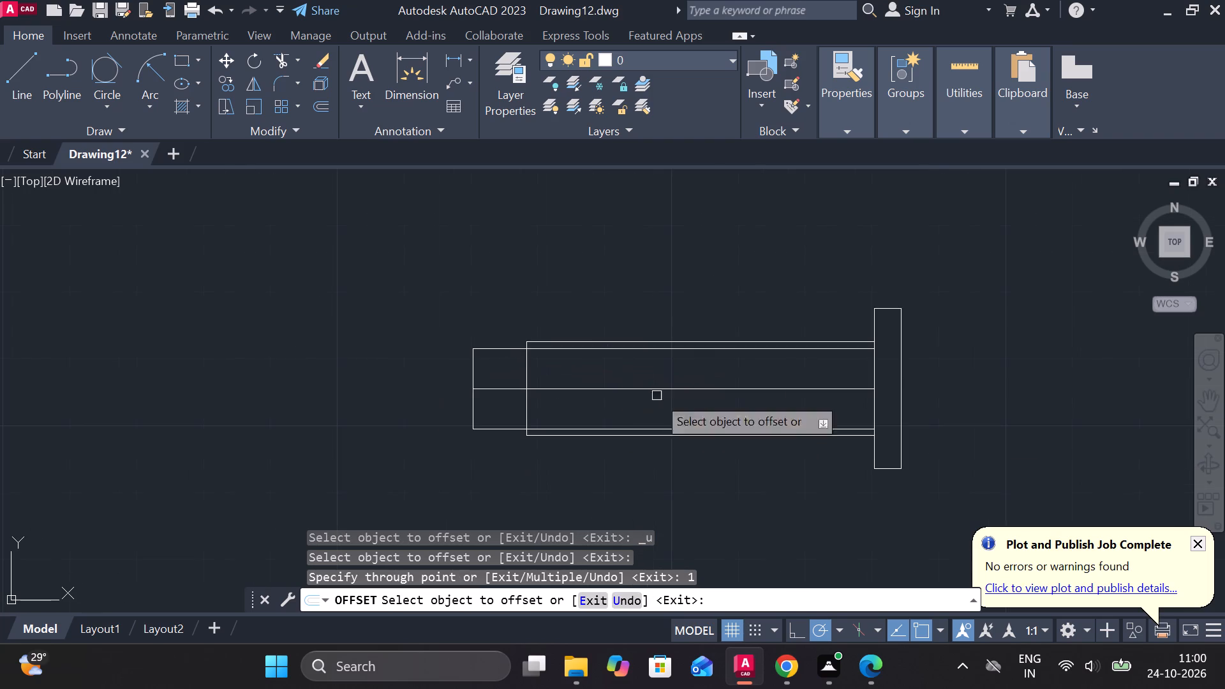
middle_drag(792, 419, 623, 392)
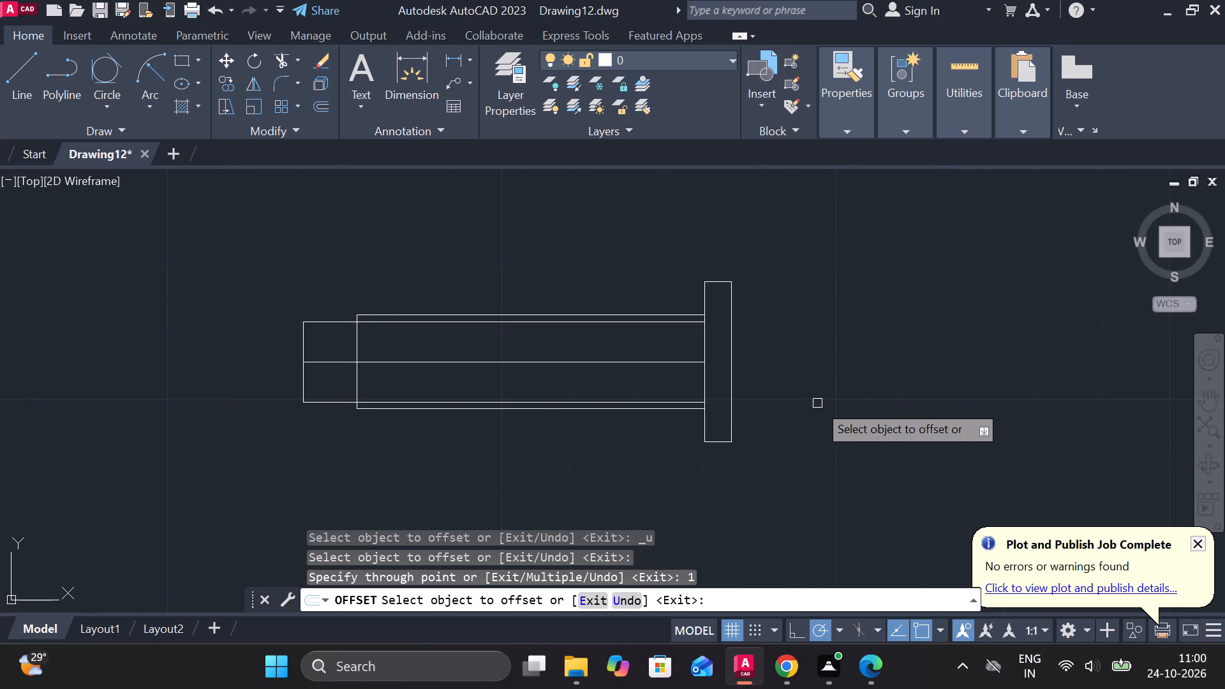
key(Escape)
Offset the head's right vertical edge 13 outward, away from the shank.
click(739, 356)
key(Escape)
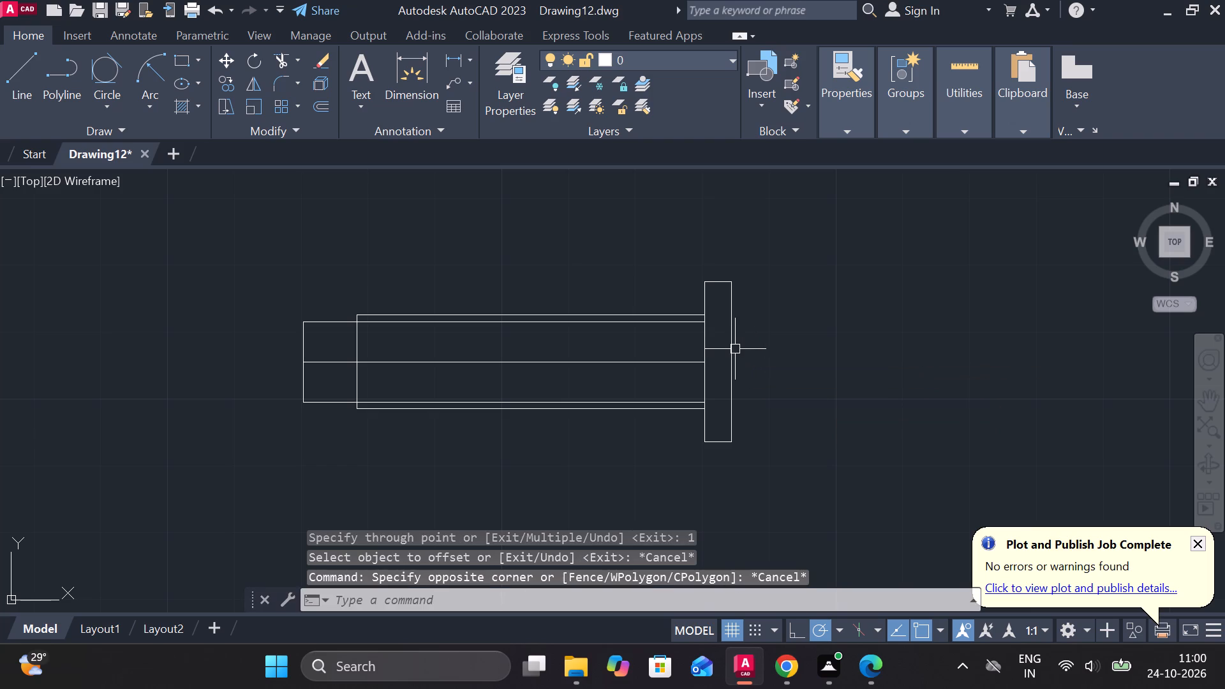
click(729, 351)
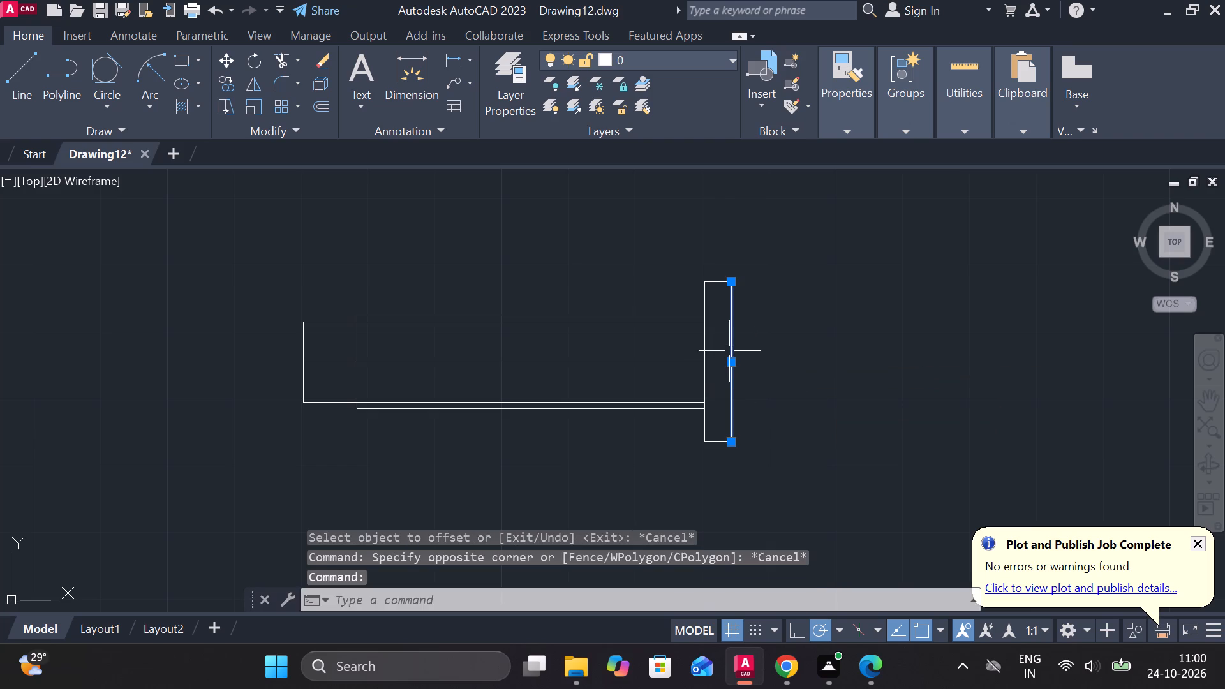
key(o)
key(Return)
key(Return)
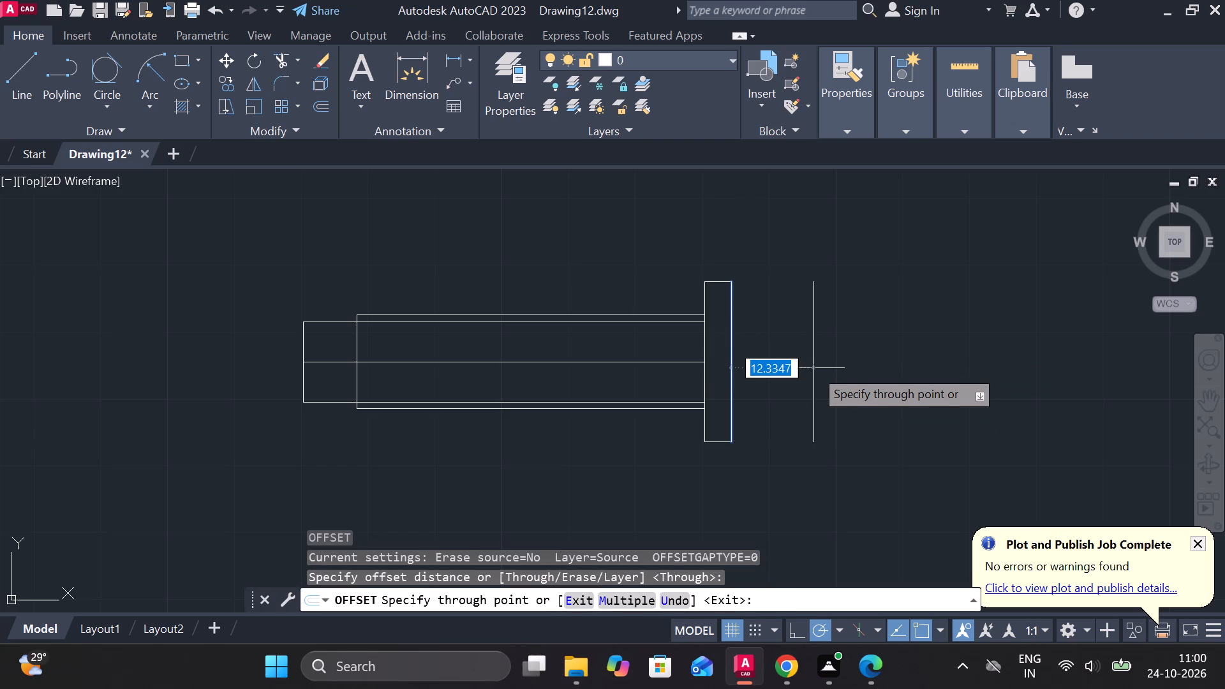
key(1)
key(3)
key(Return)
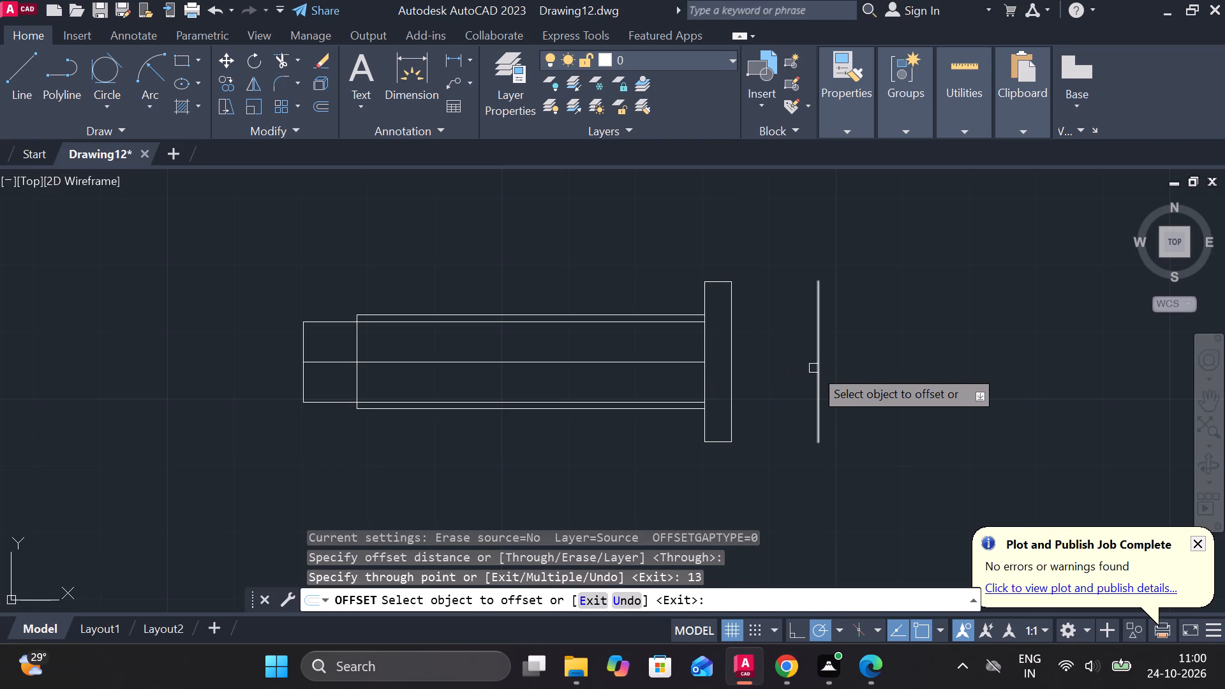
key(Escape)
Lengthen the axis line through the head to the offset vertical line.
click(690, 366)
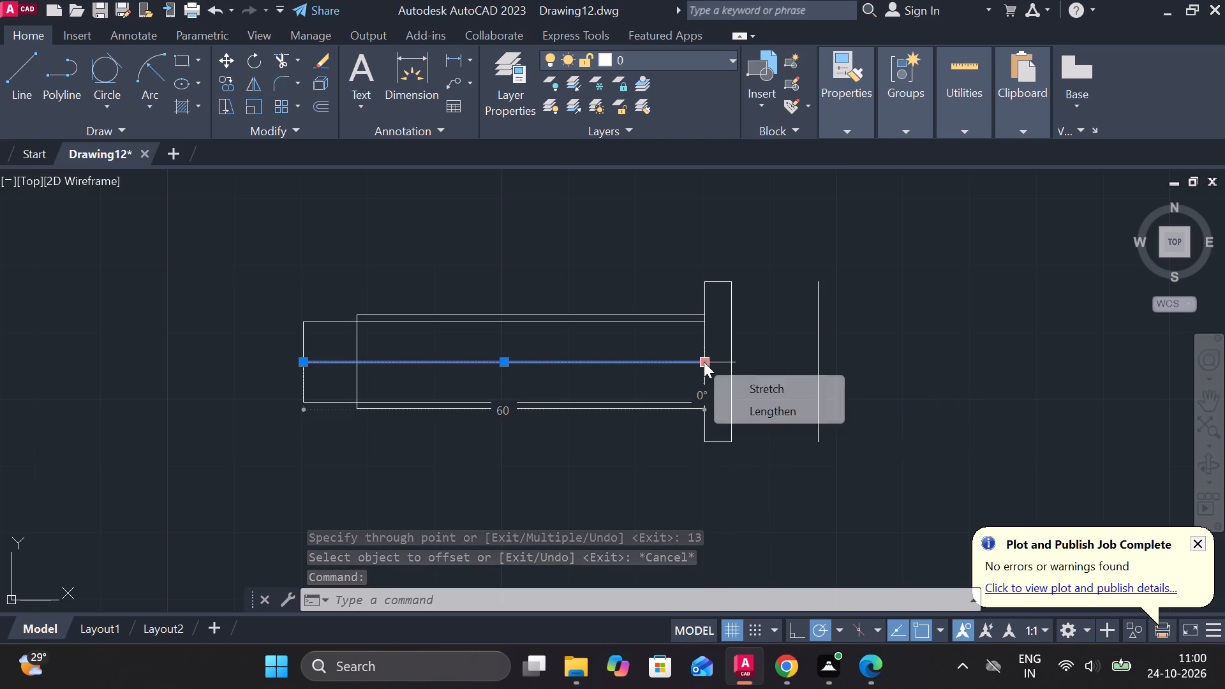
click(766, 409)
click(813, 362)
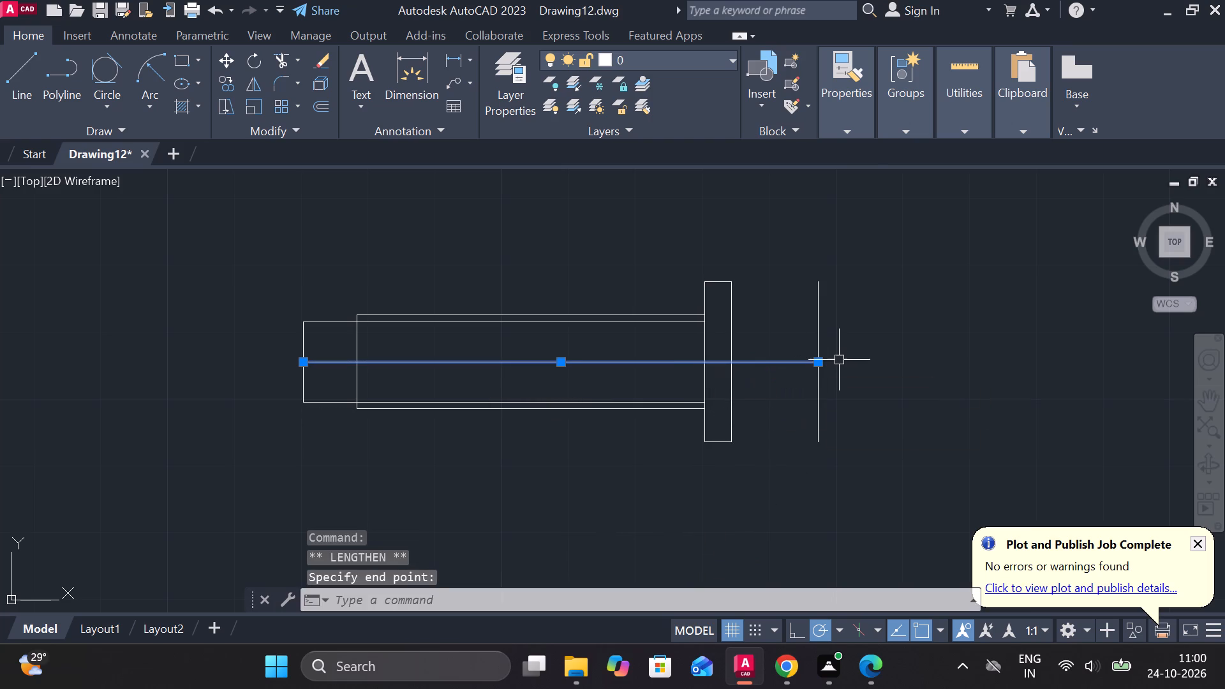
key(Escape)
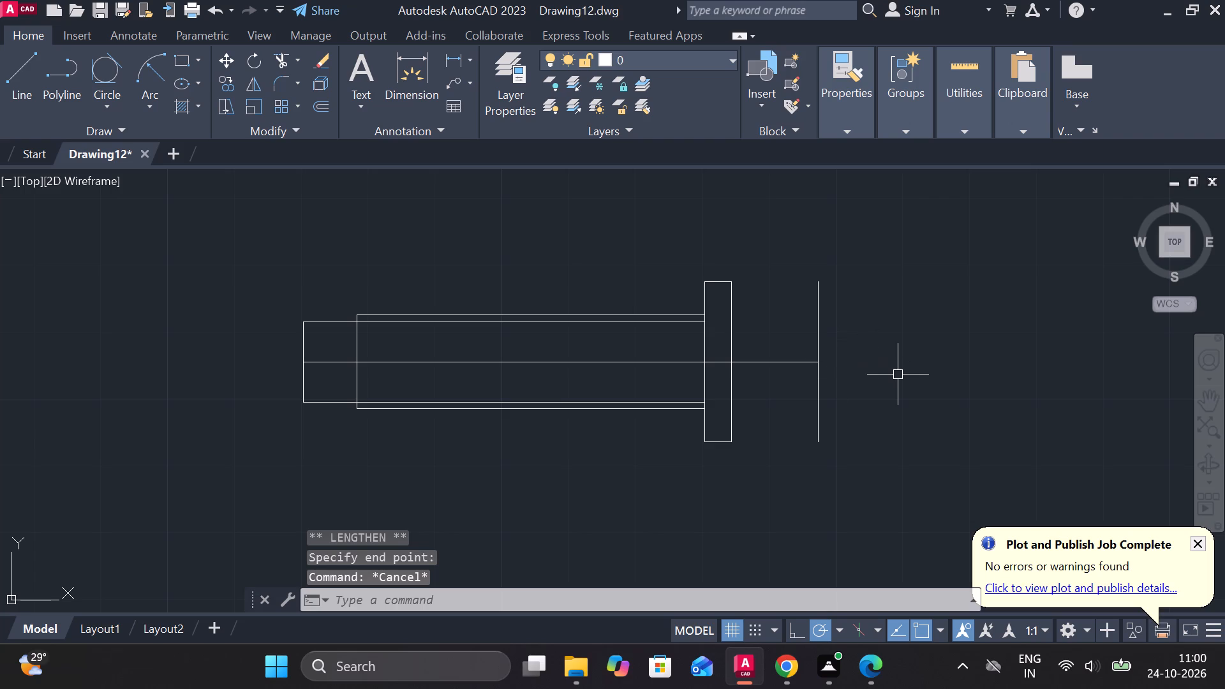
Draw a horizontal line from 9 above the axis on the offset vertical line back to the head.
key(l)
key(Return)
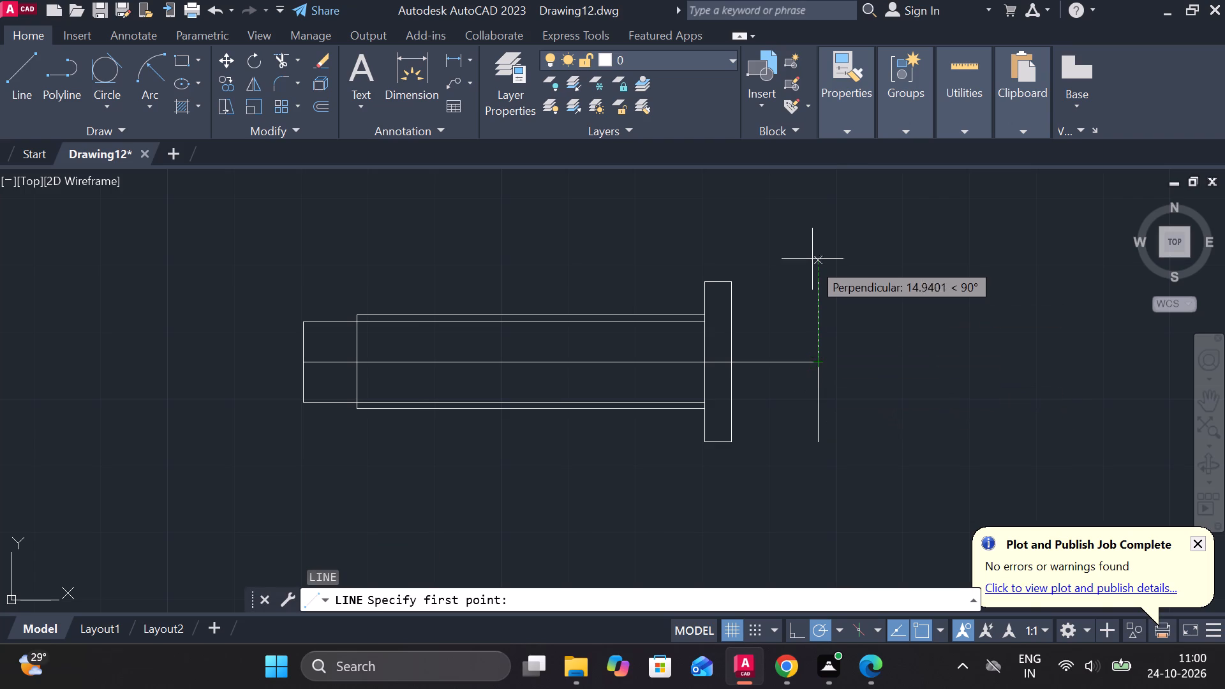
key(9)
key(Return)
scroll(764, 334, up, 1)
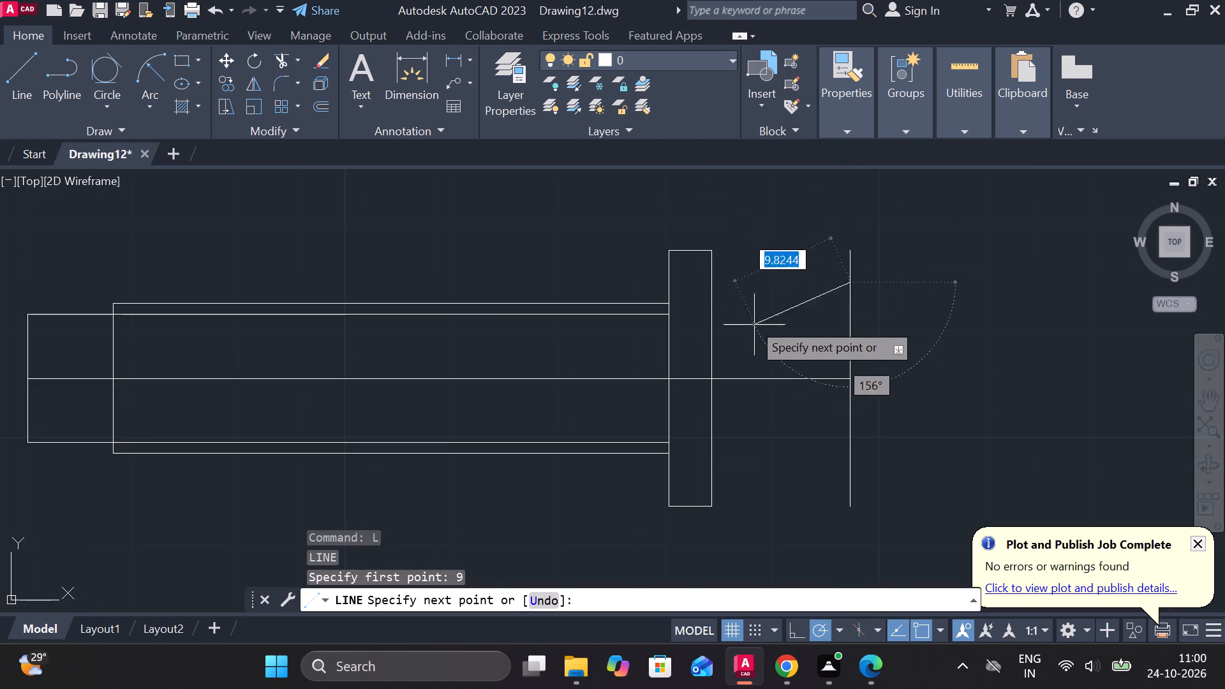
click(705, 285)
key(Escape)
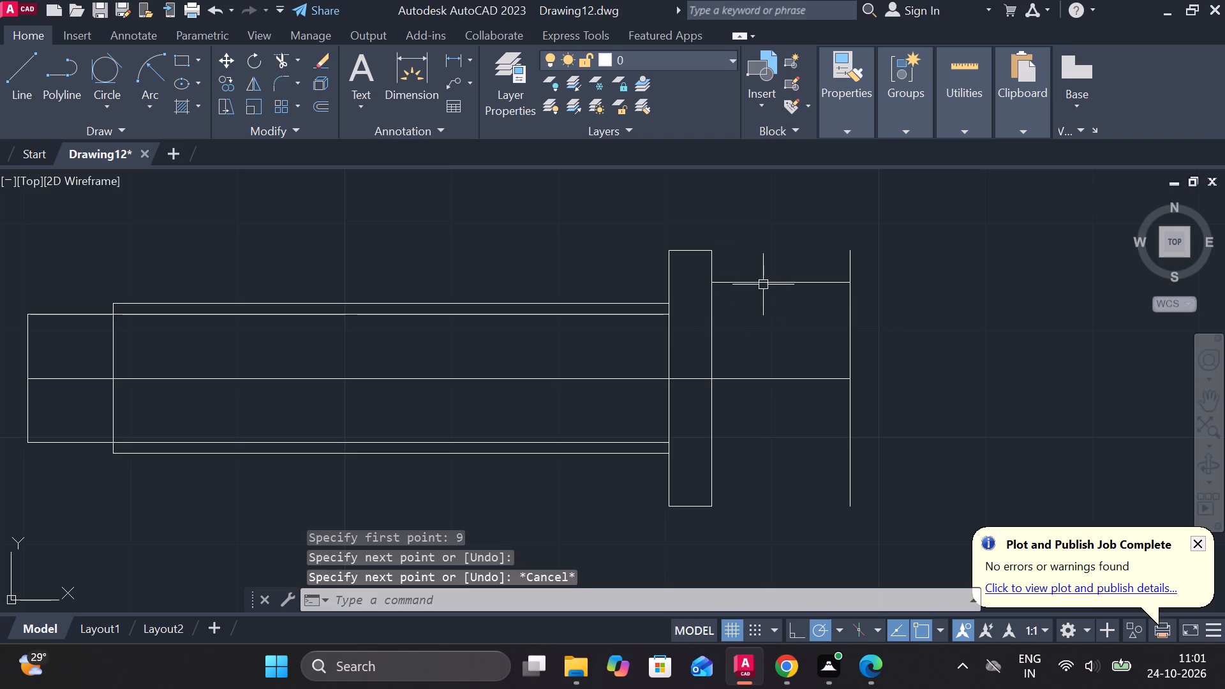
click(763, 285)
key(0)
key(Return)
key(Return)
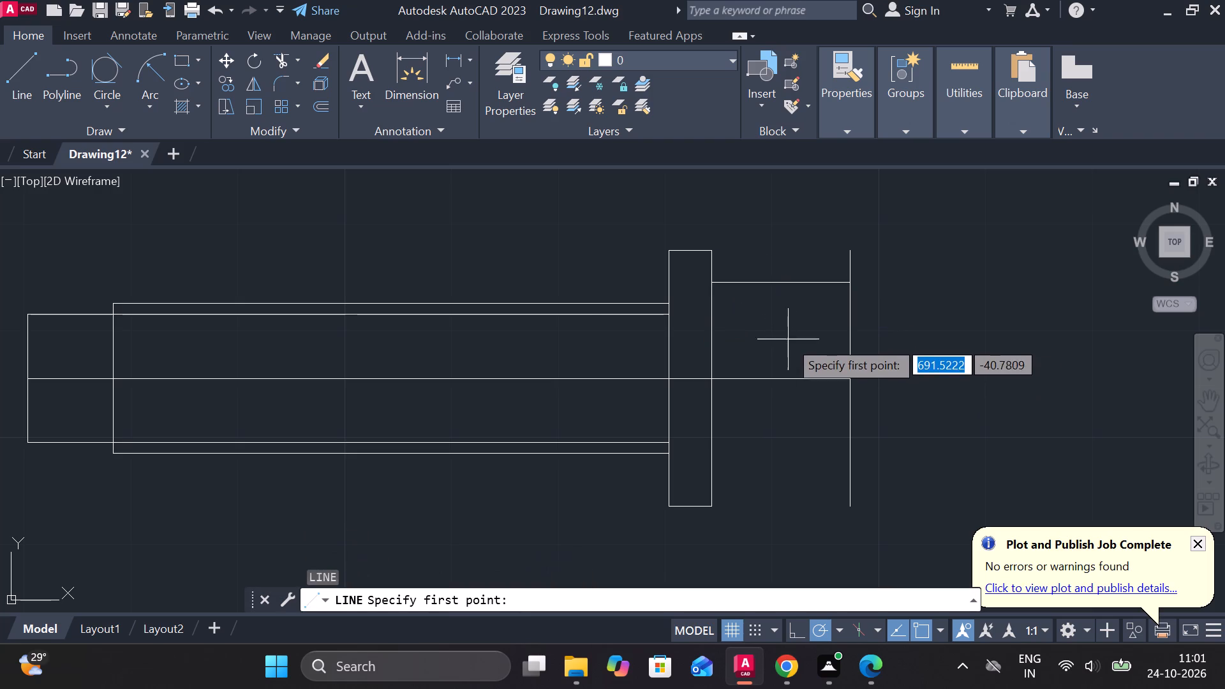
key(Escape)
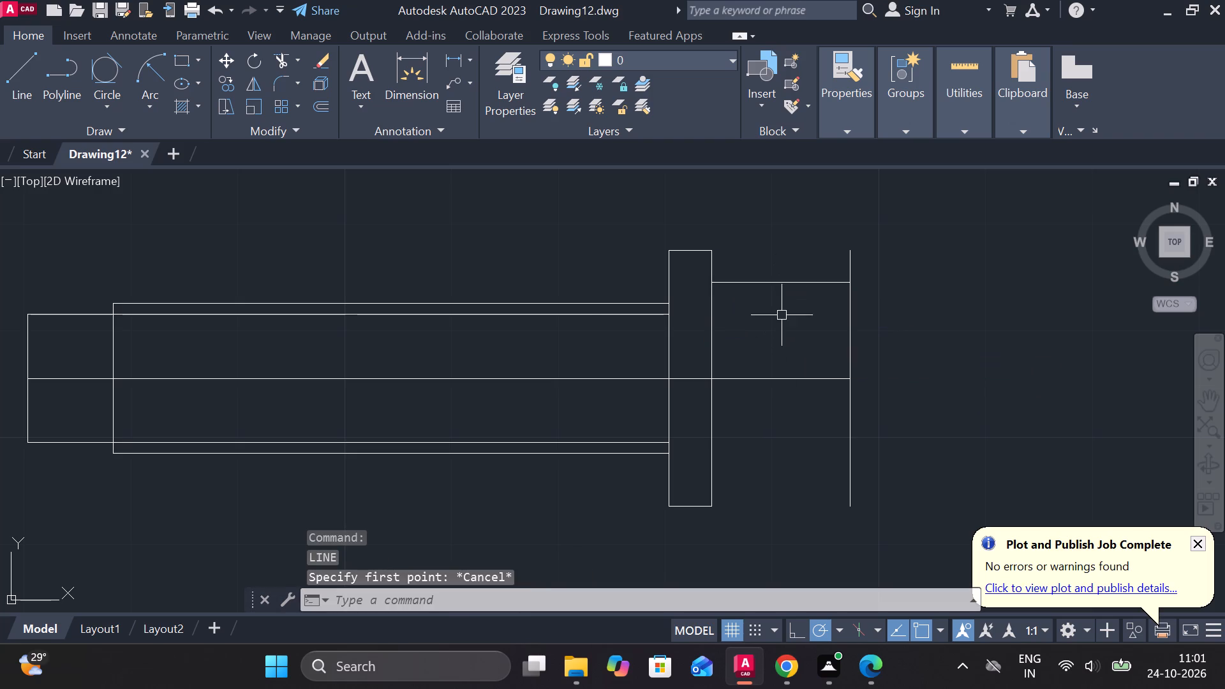
Offset the 13-long horizontal line 18 downward, to the other side of the axis.
click(767, 286)
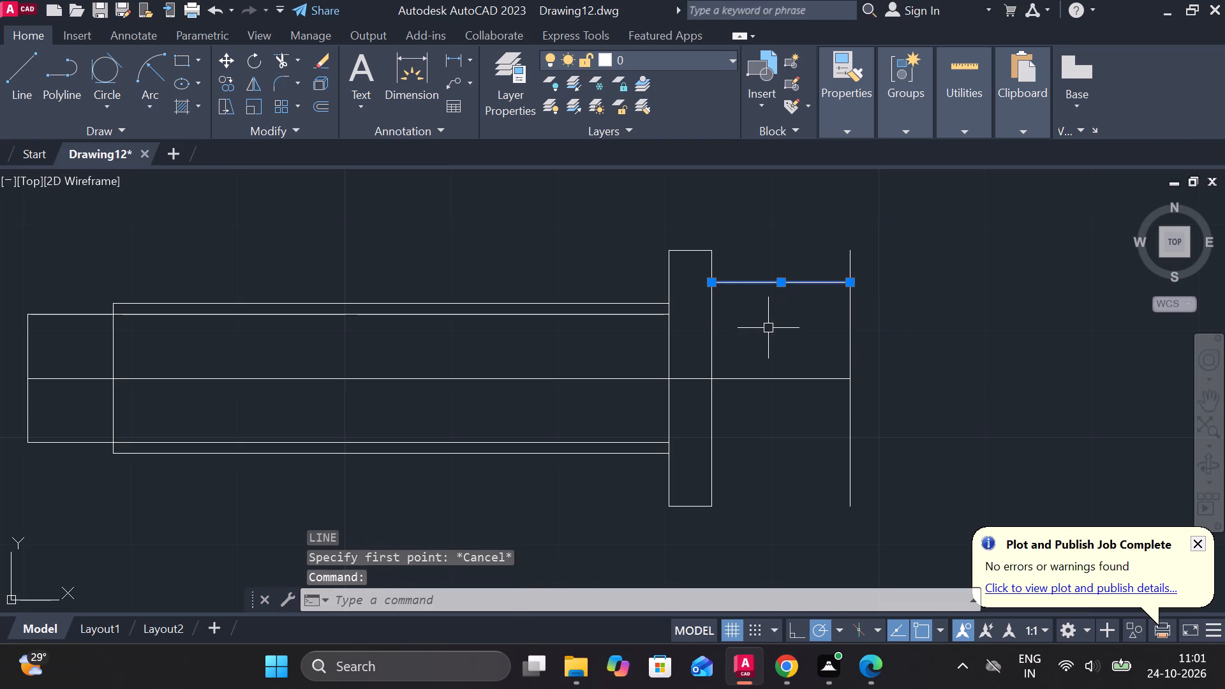
key(o)
key(Return)
key(Return)
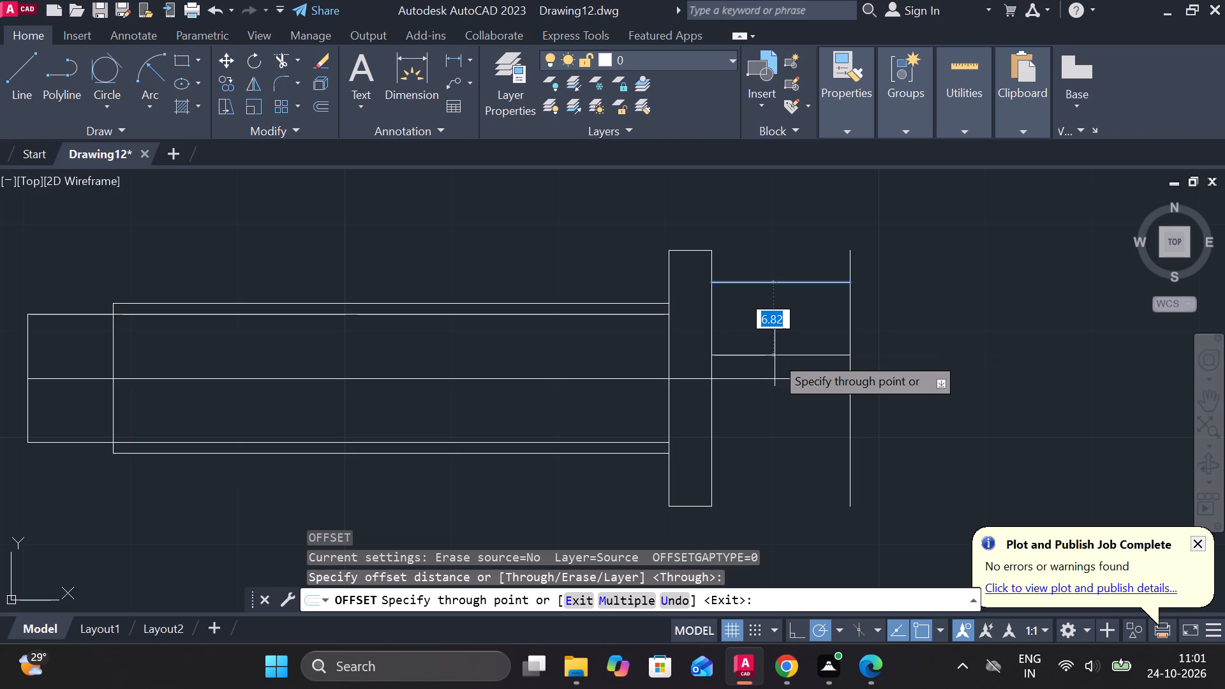
text(18)
key(Return)
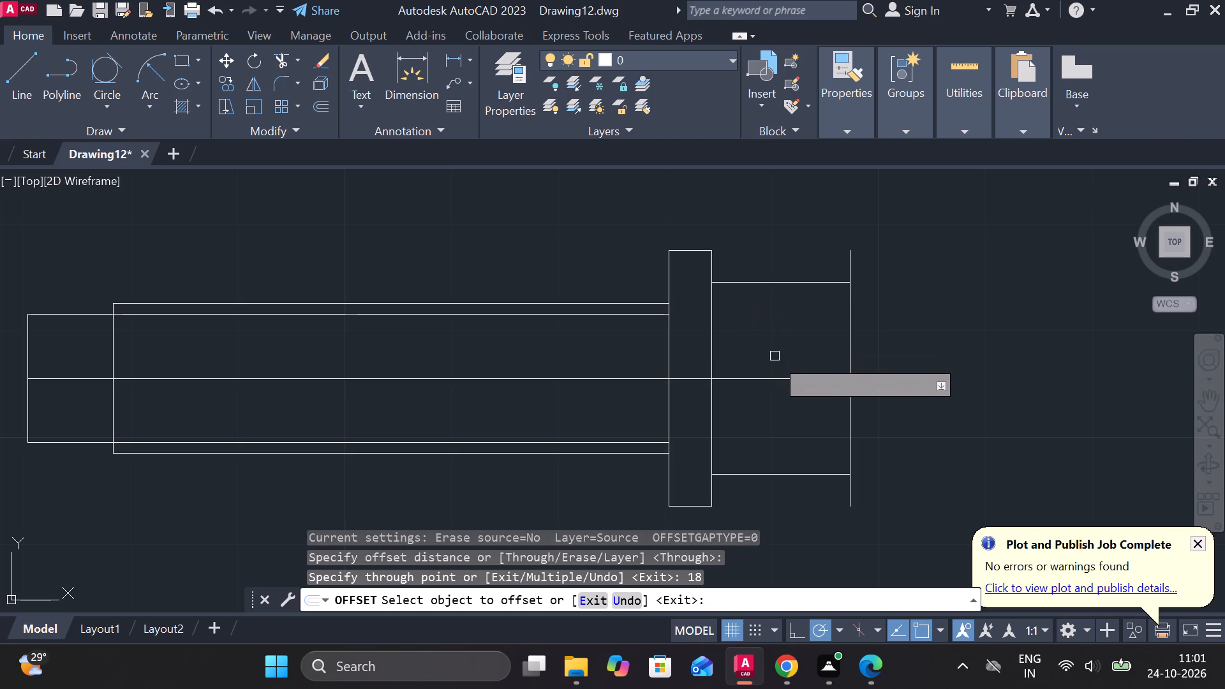
key(Escape)
Trim the outer vertical line's ends that extend beyond the two 13-long horizontal edges.
text(TR)
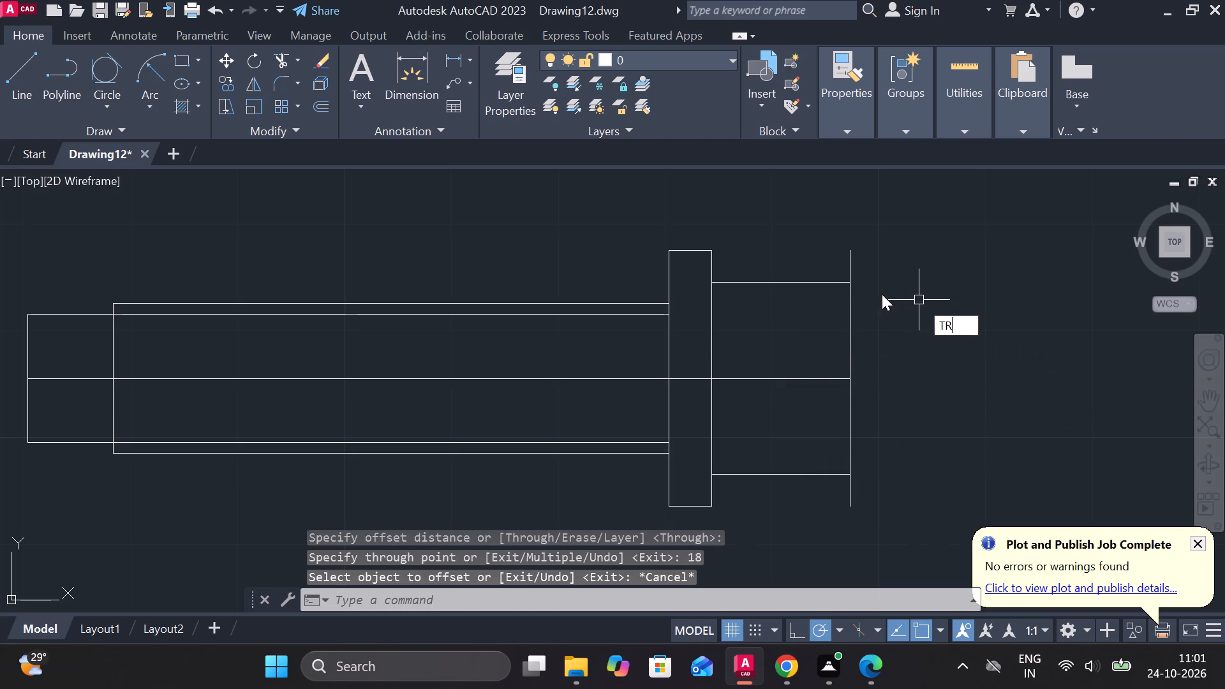
key(space)
click(854, 270)
click(846, 487)
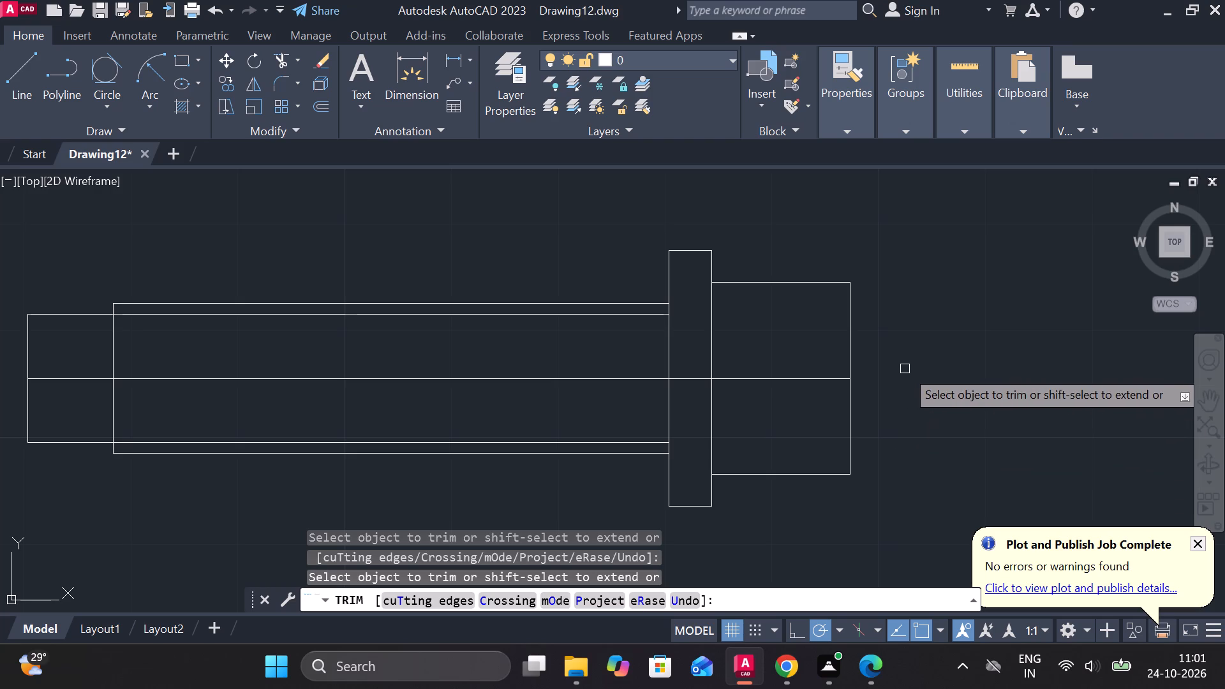
Offset the end block's outer vertical line 1 inward, towards the collar.
key(Escape)
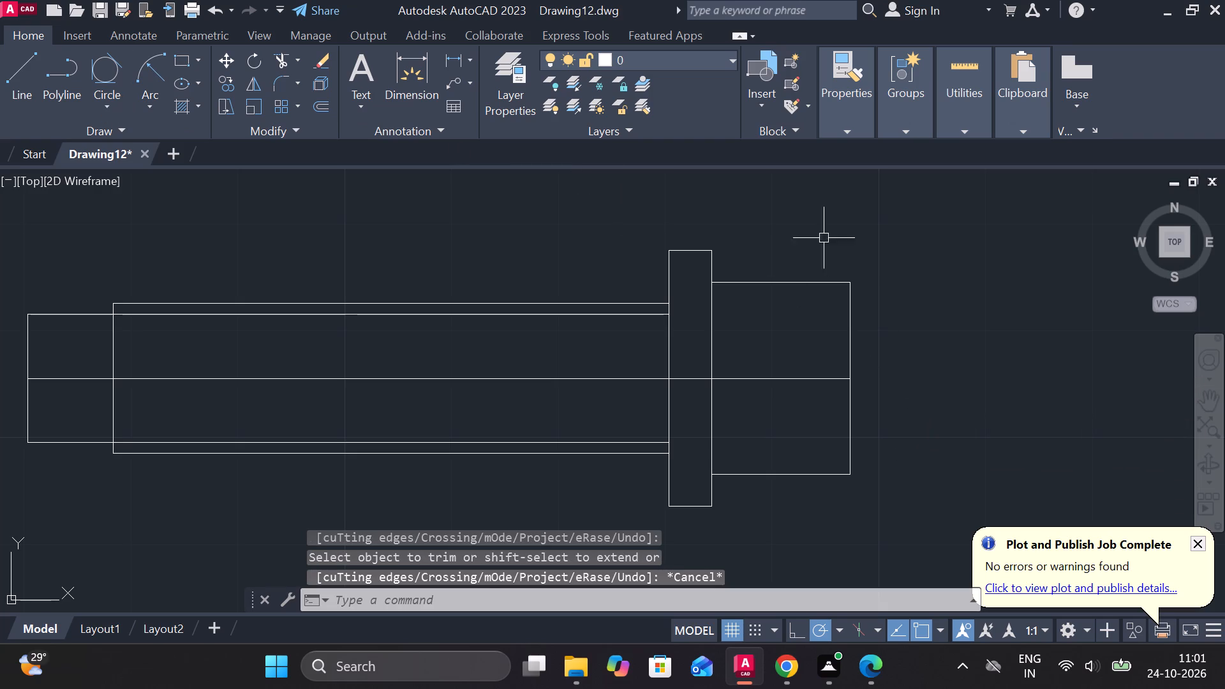
click(155, 68)
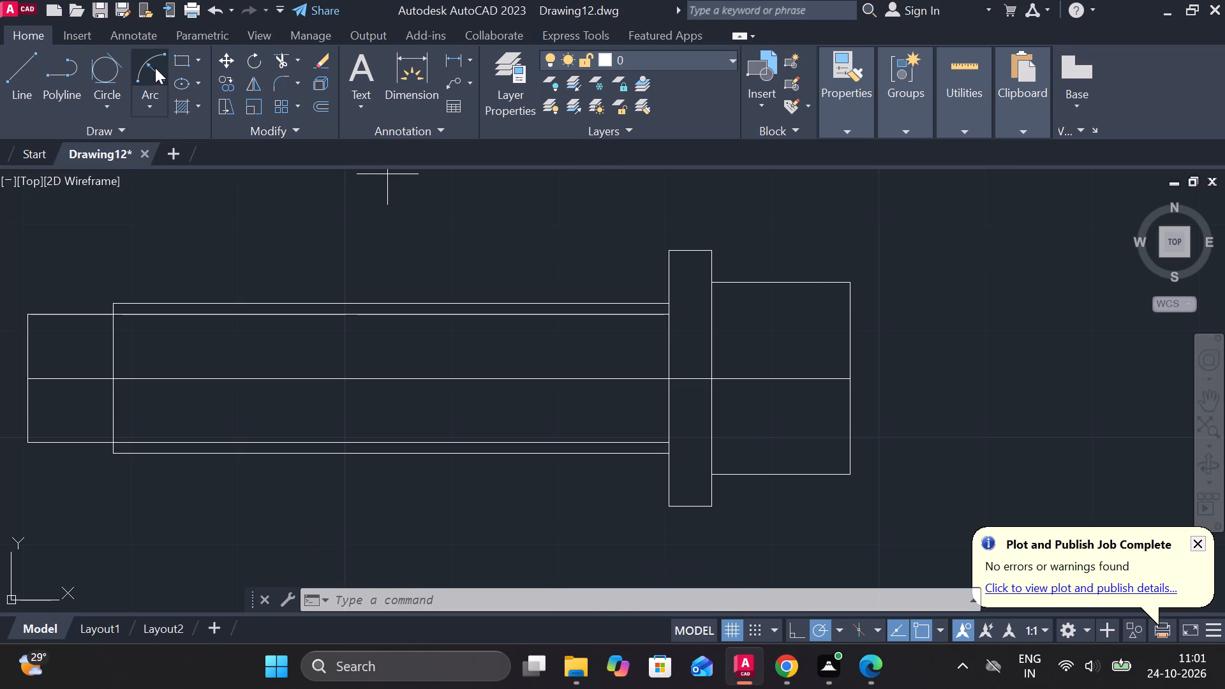
key(Escape)
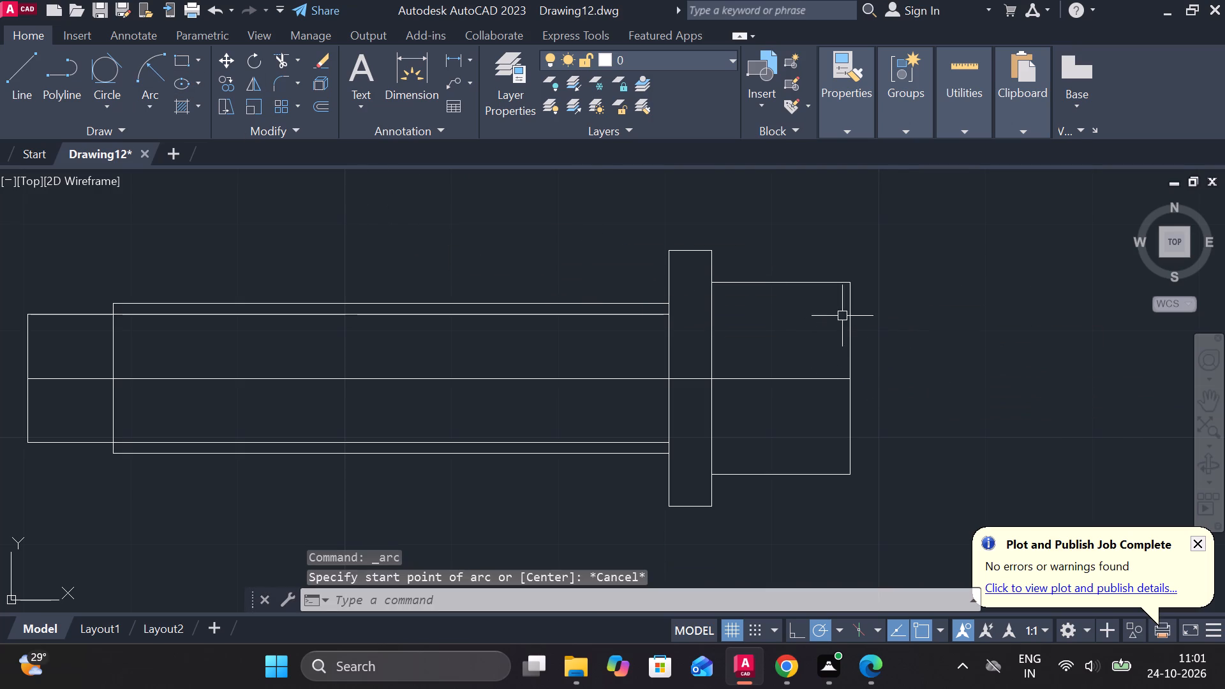
click(849, 329)
key(o)
key(Return)
key(Return)
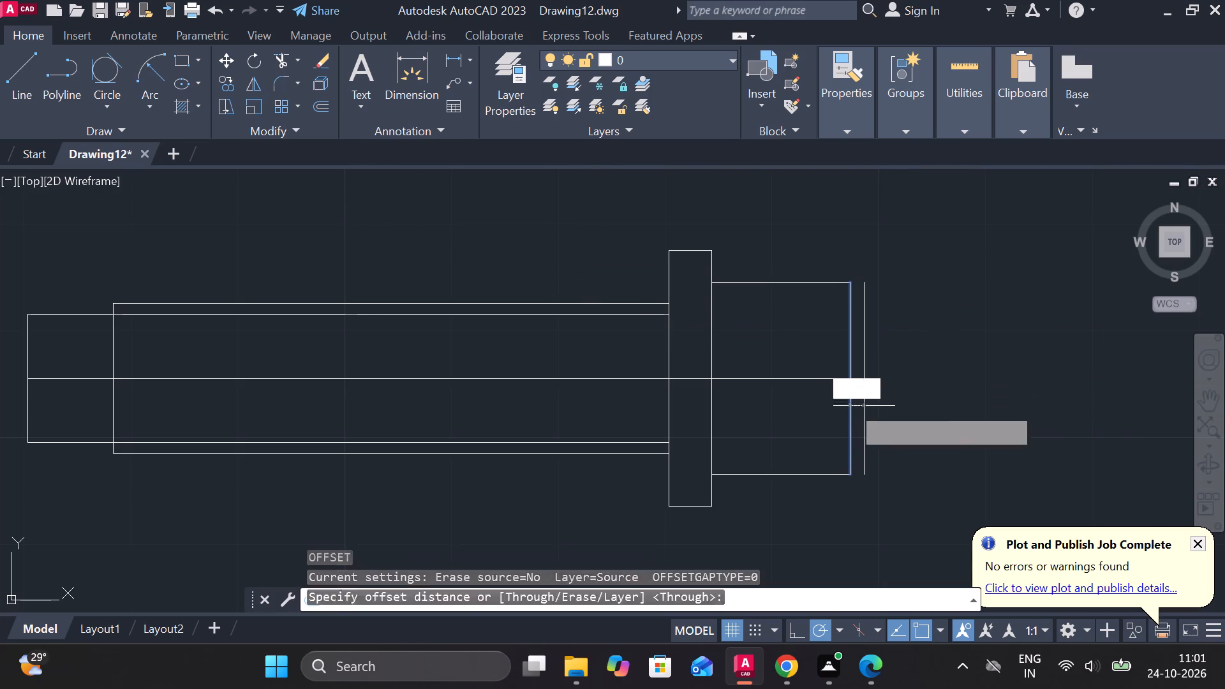
text(1)
key(space)
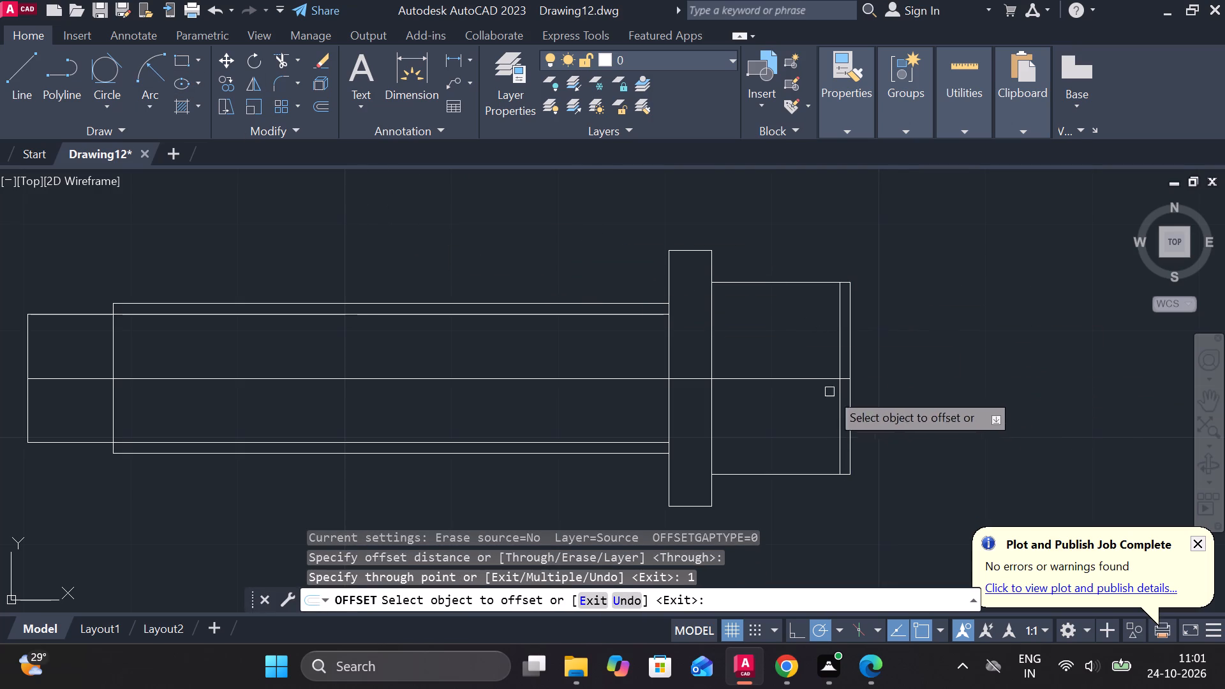
key(Escape)
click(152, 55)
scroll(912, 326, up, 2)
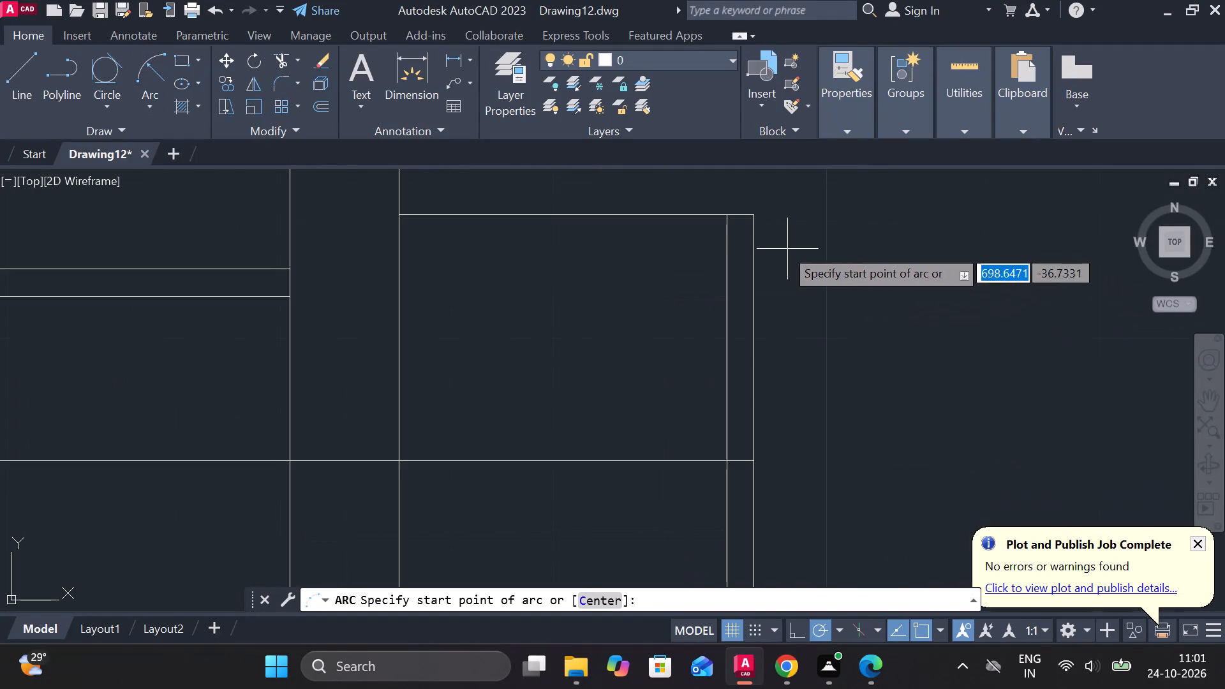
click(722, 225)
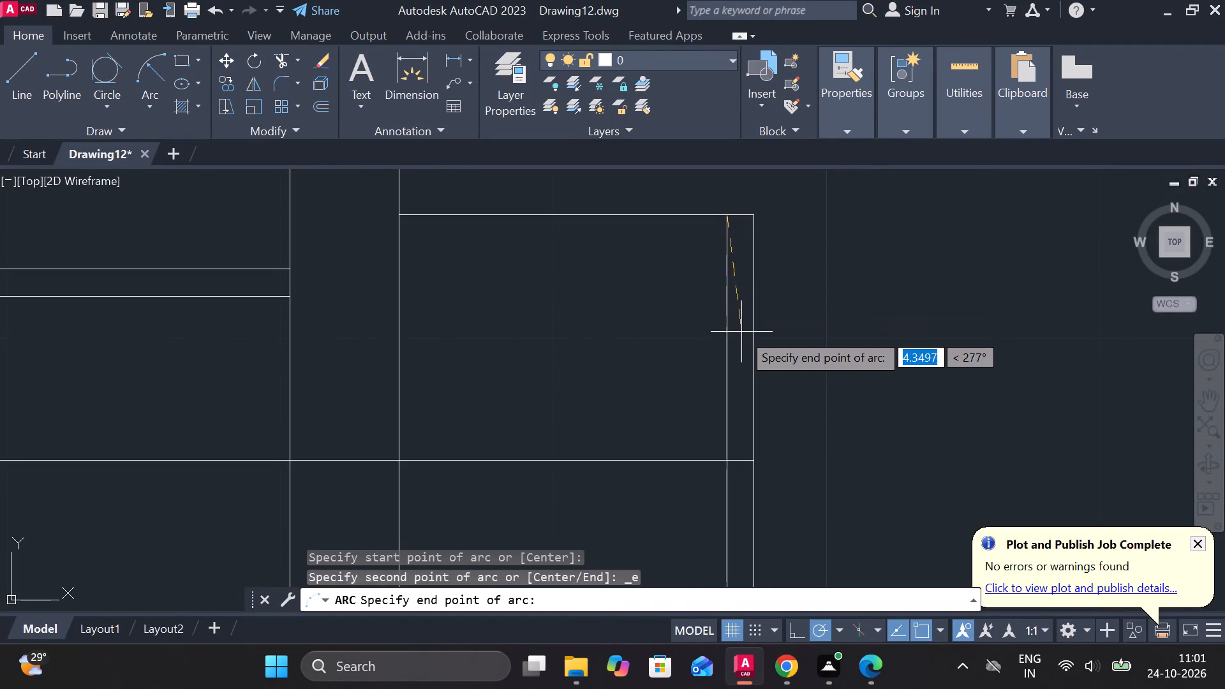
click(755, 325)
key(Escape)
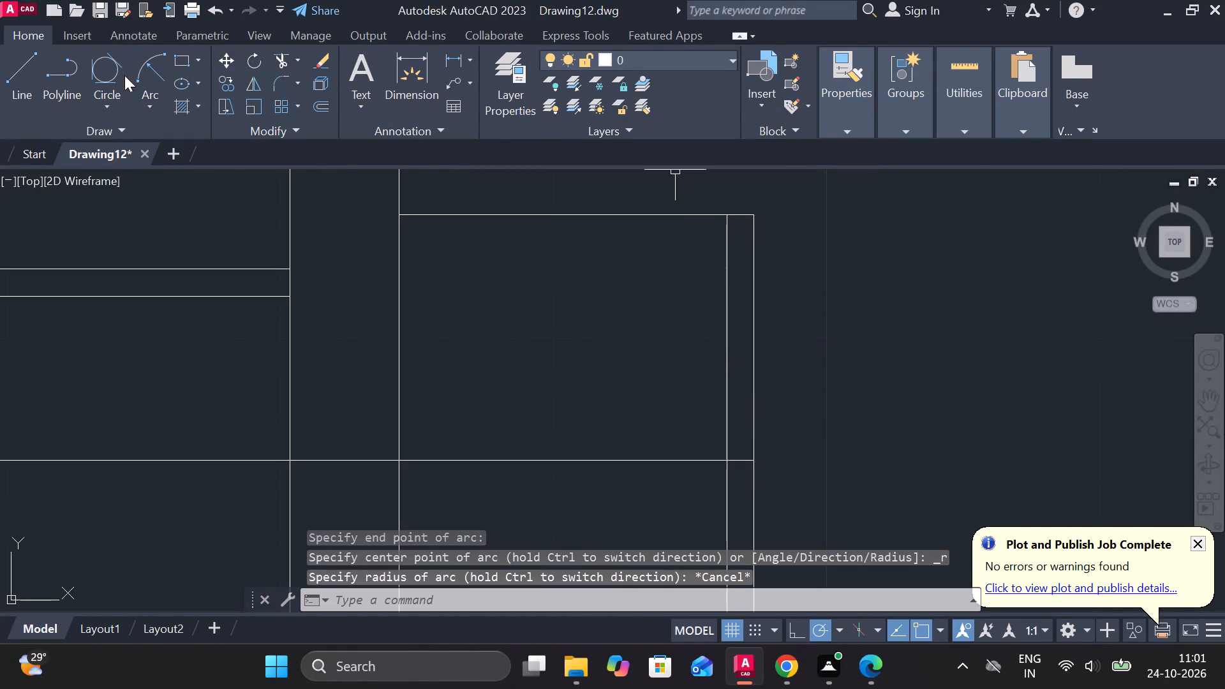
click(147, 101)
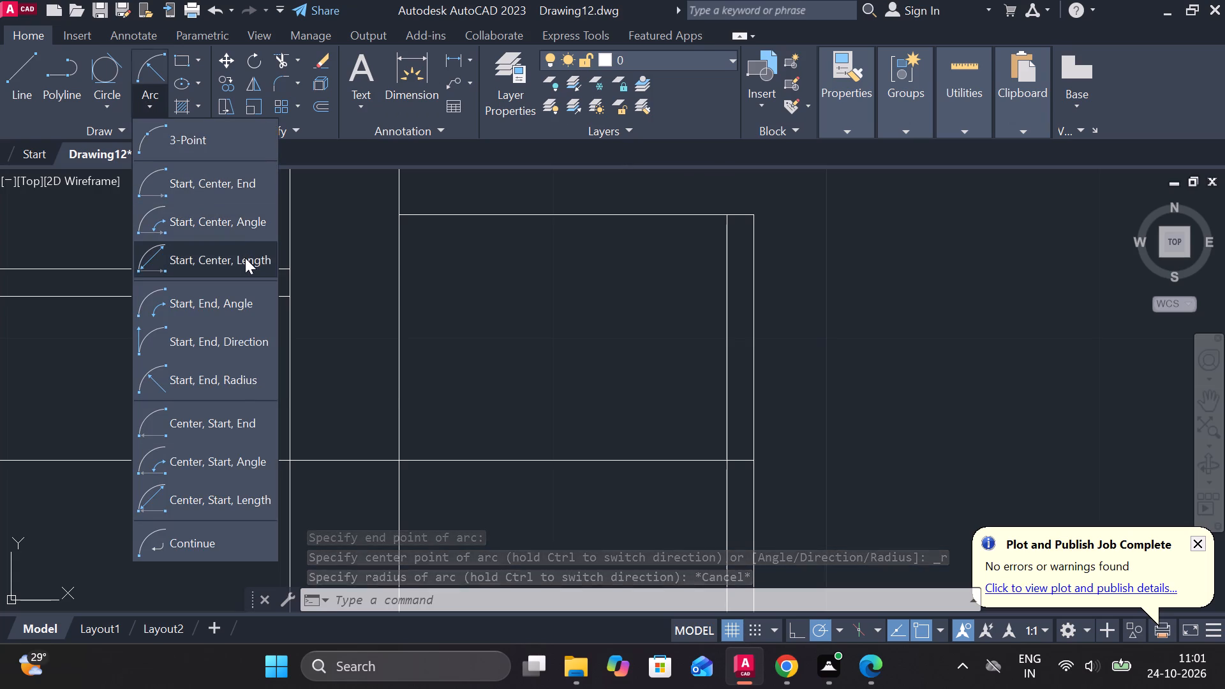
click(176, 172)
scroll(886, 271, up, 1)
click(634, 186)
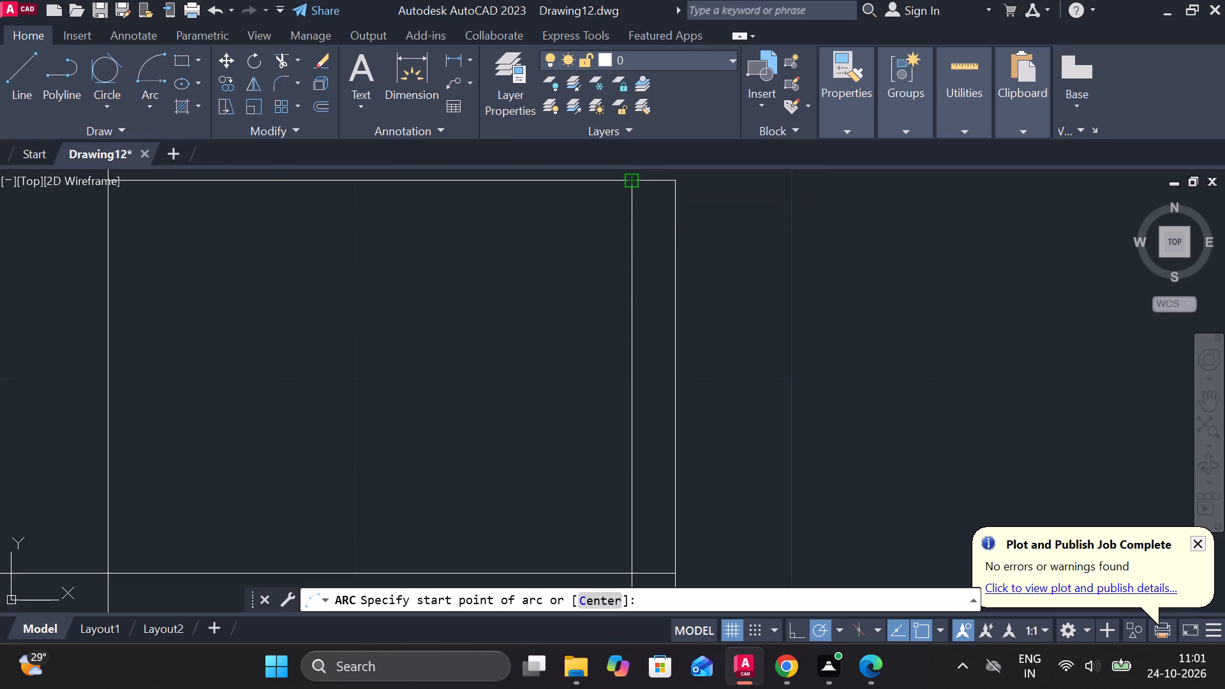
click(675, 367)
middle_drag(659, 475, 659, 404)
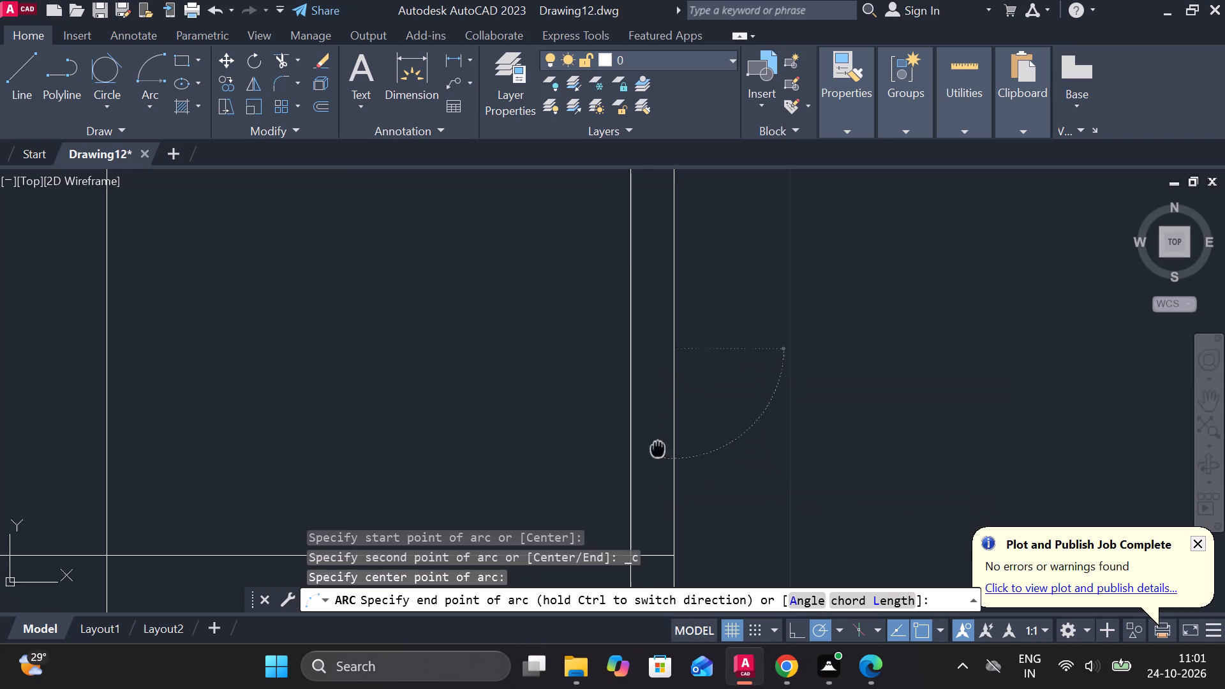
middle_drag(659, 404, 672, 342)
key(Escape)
Draw a three-point arc from the inner vertical line's axis intersection through the outer vertical line to the end block's upper corner.
key(space)
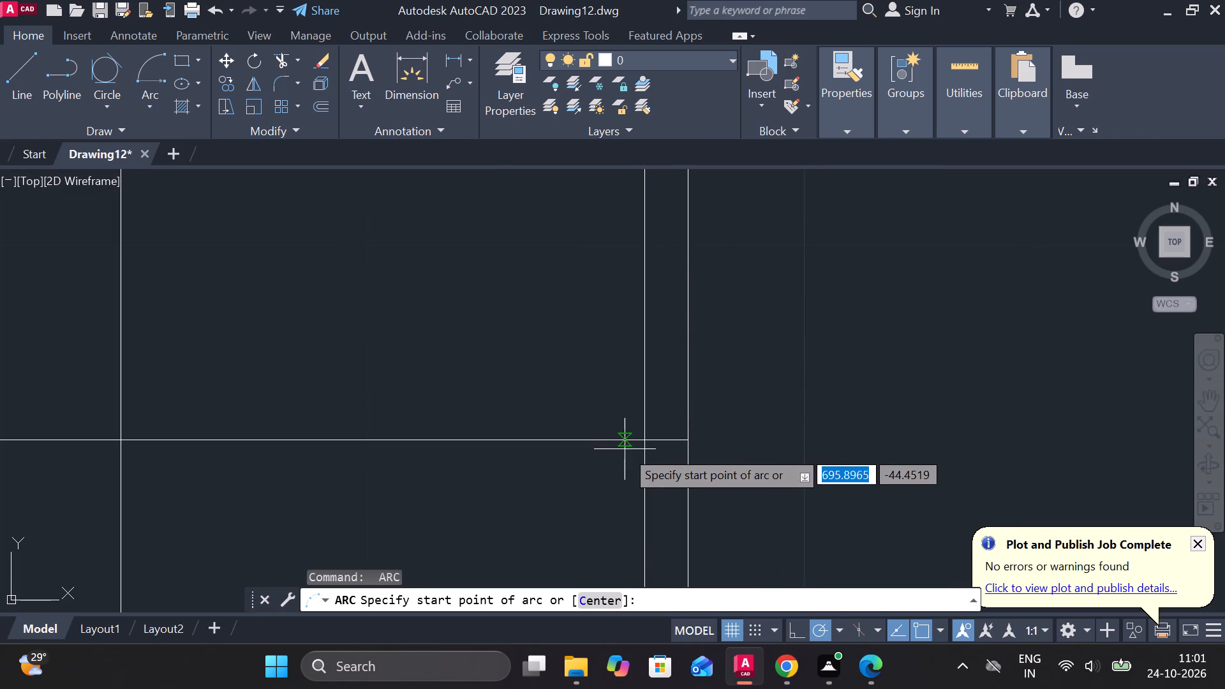
click(648, 438)
middle_drag(653, 335, 675, 472)
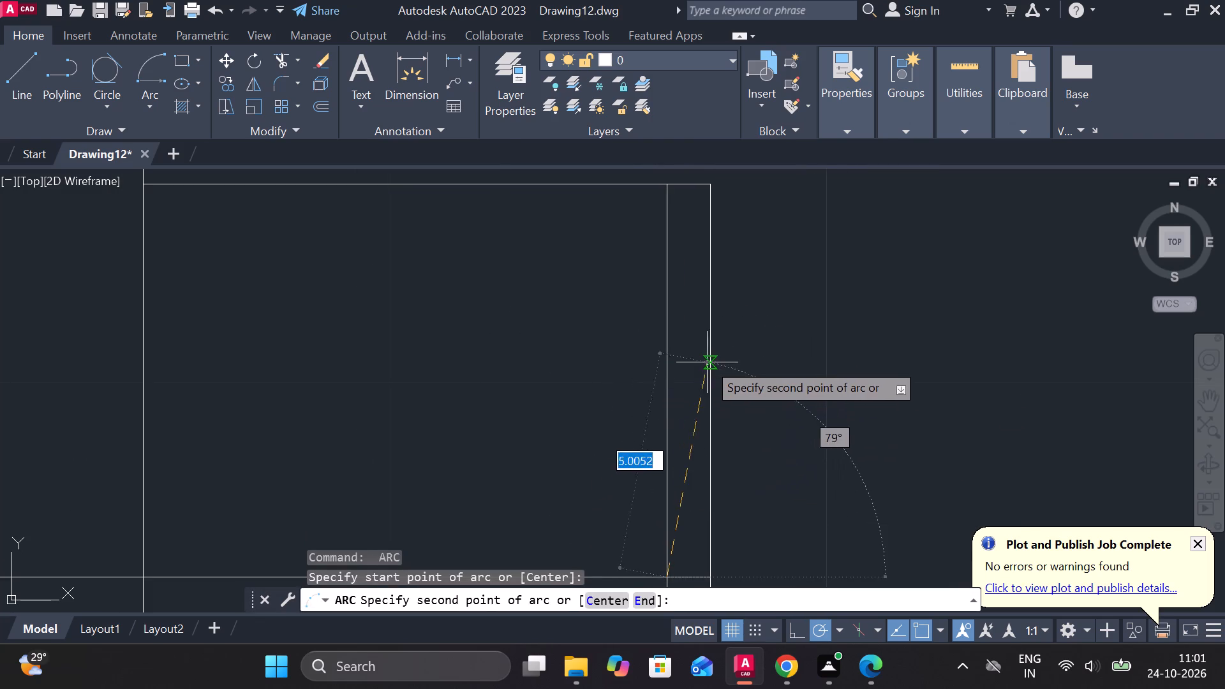
click(708, 362)
click(671, 186)
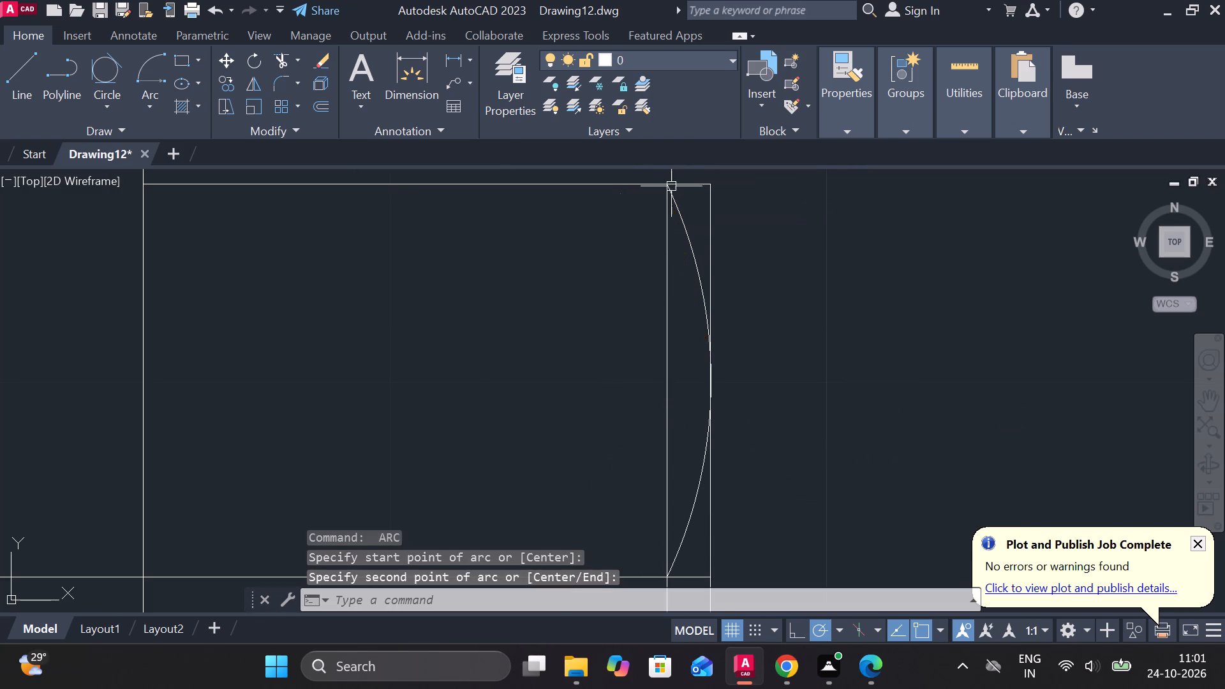
Mirror the end arc about the axis line, keeping the original arc.
scroll(796, 324, down, 2)
middle_drag(800, 403, 773, 360)
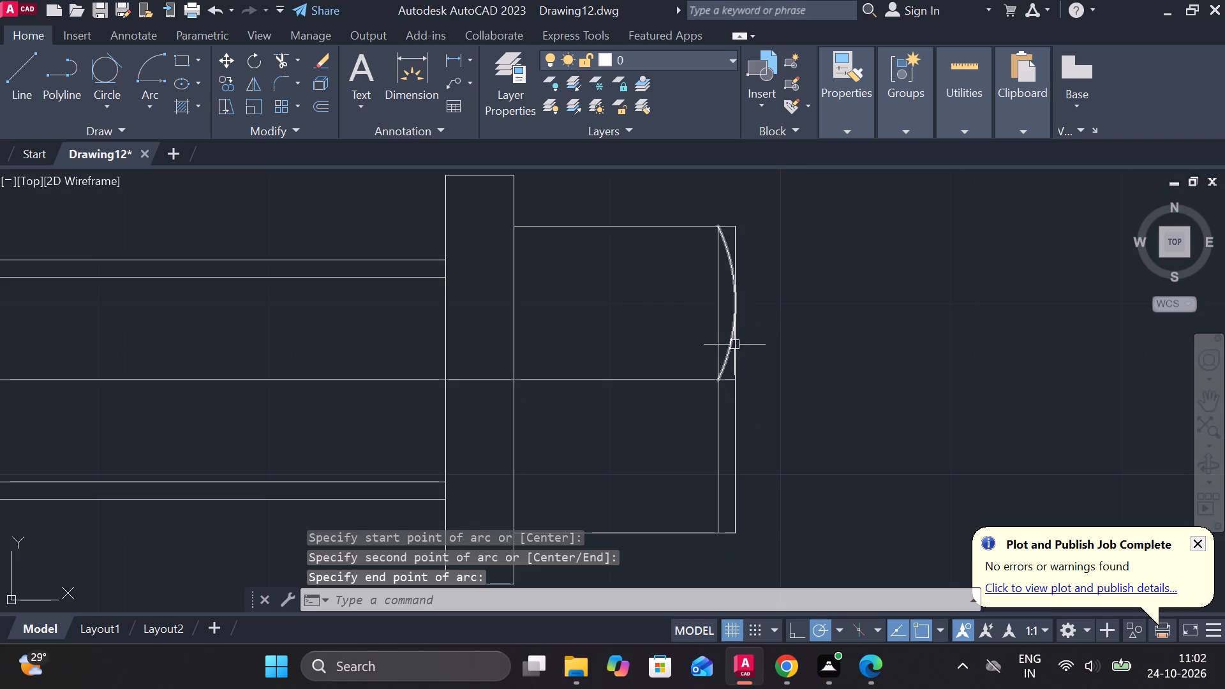
click(734, 346)
text(MI)
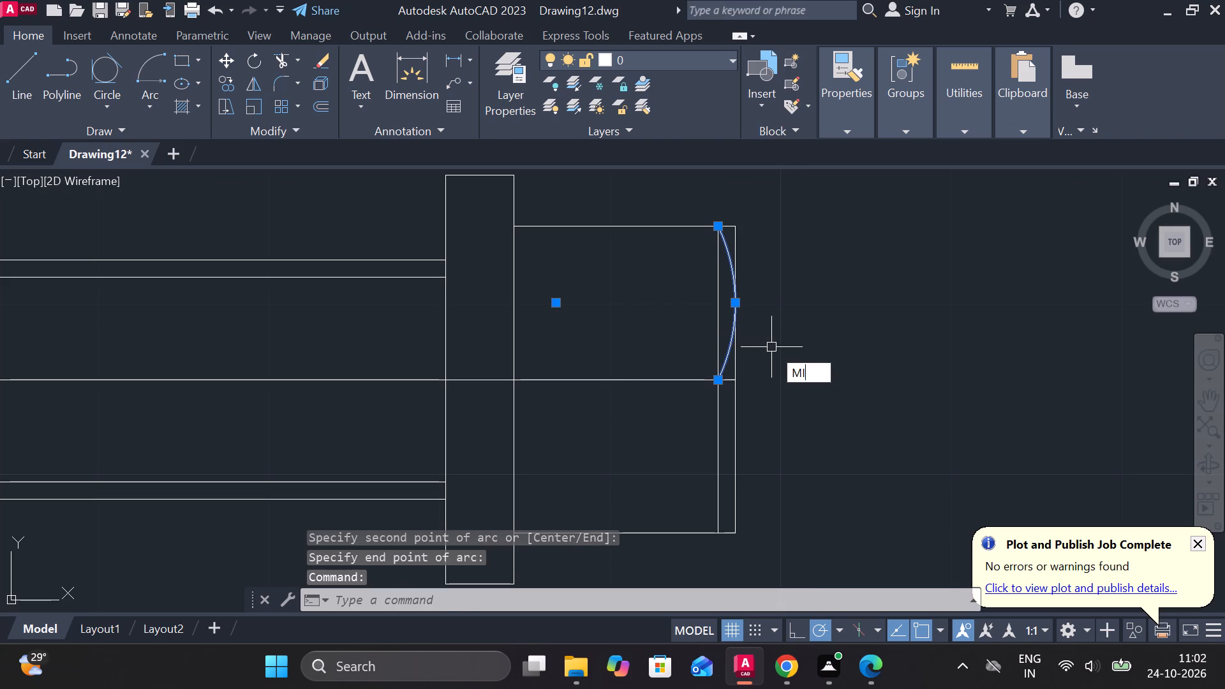
key(Return)
click(710, 378)
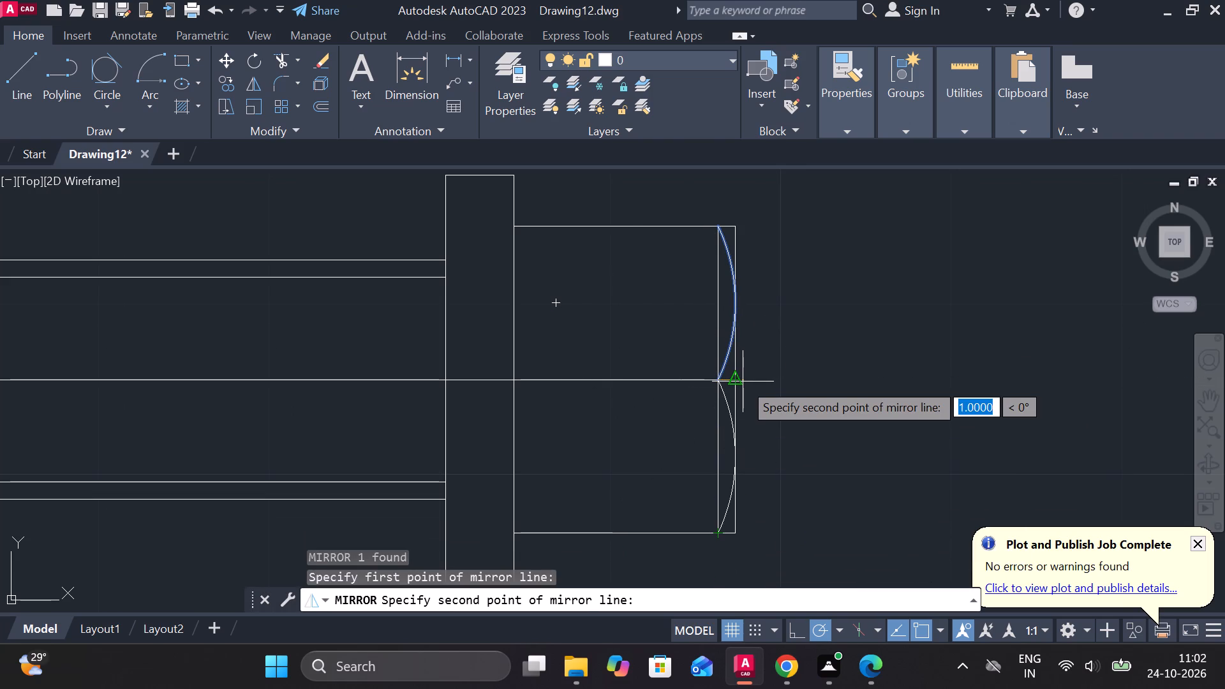
click(829, 382)
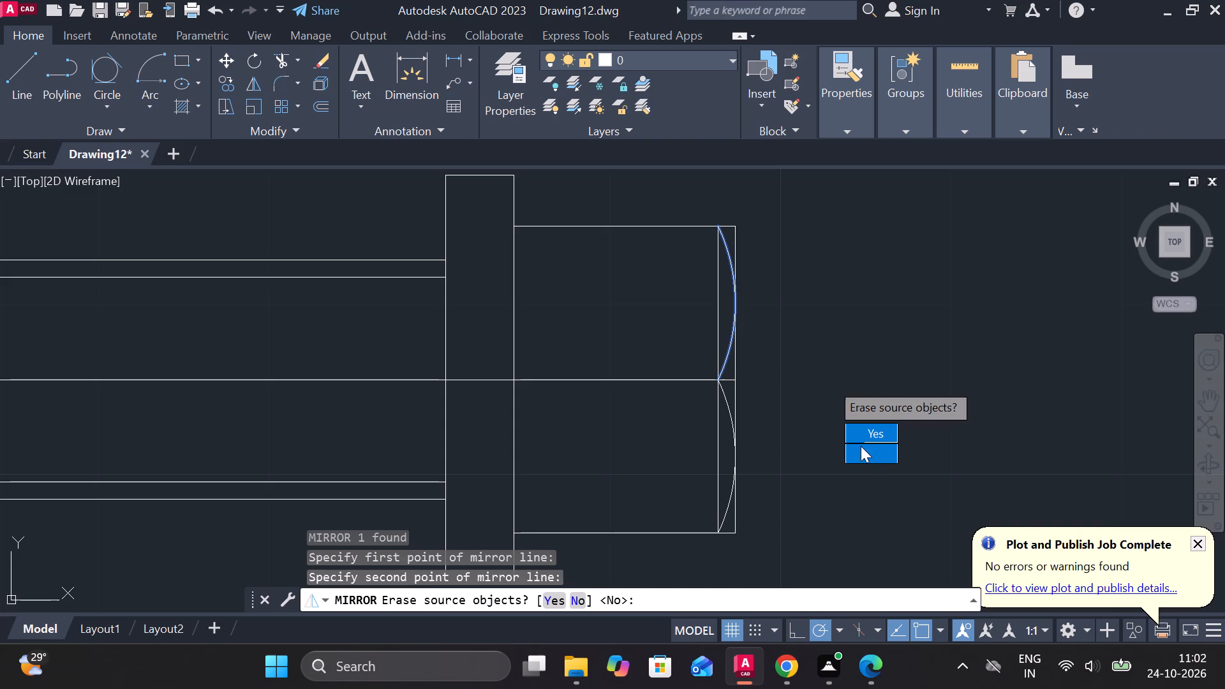
drag(876, 460, 829, 382)
Trim the end block's square corner outside the upper arc and the axis line's stub beyond the inner vertical line.
middle_click(791, 396)
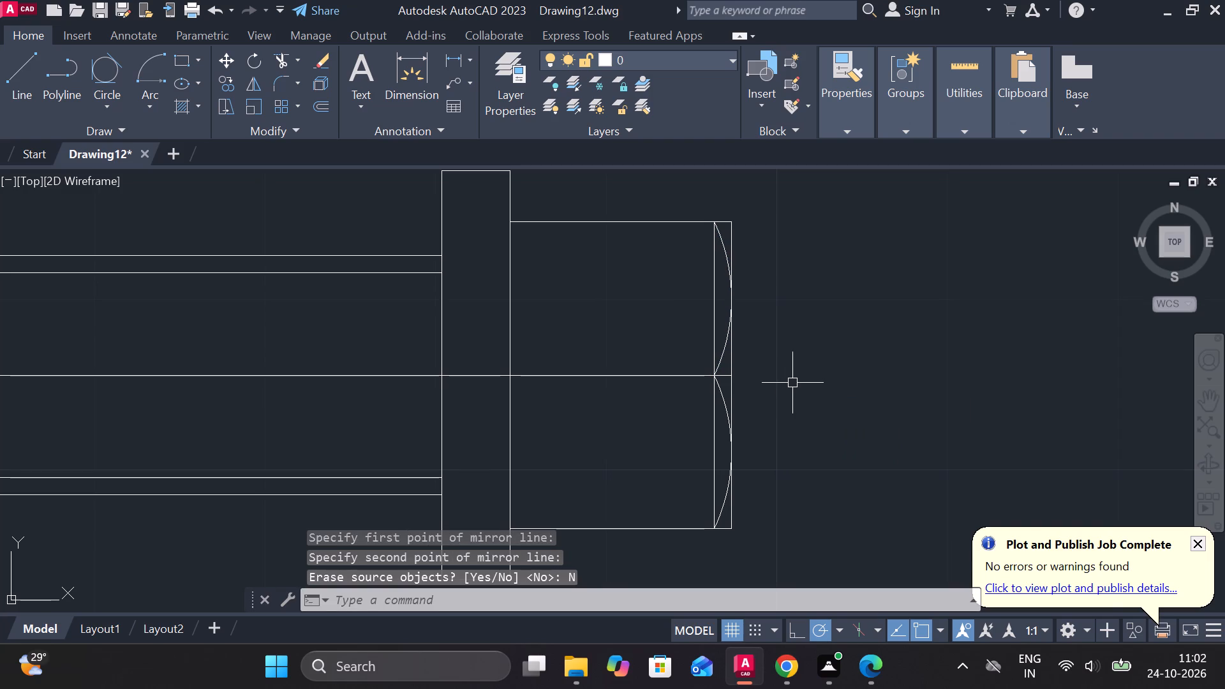
text(TR)
key(space)
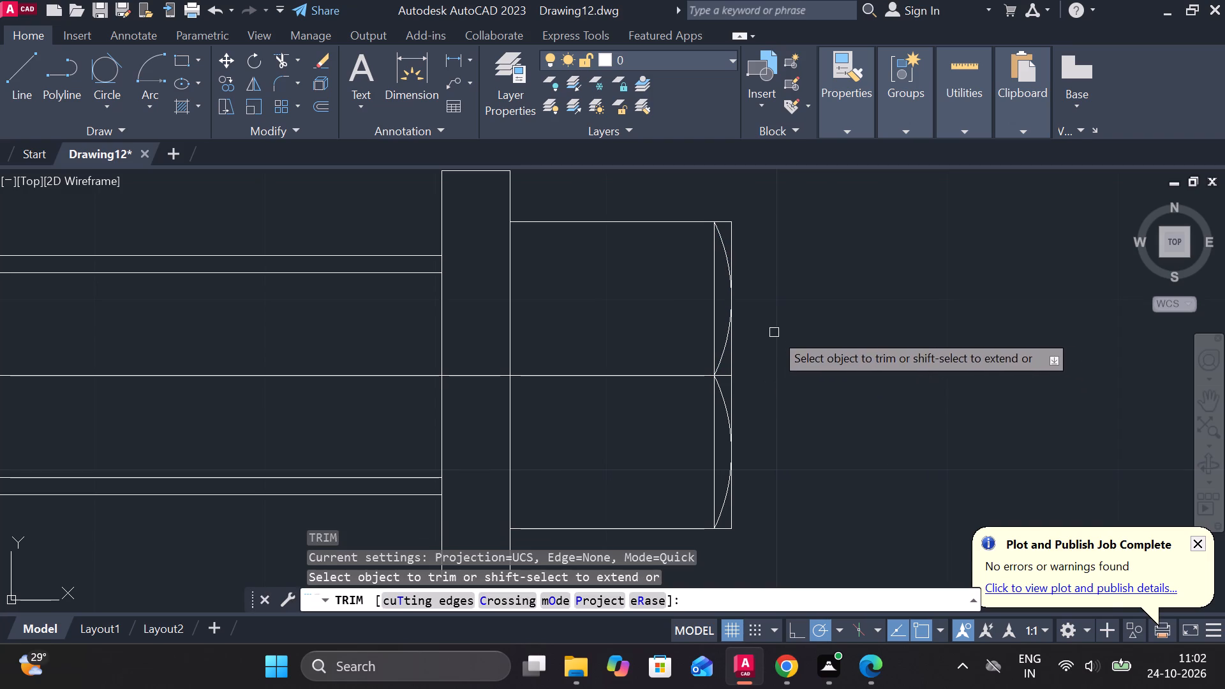
click(736, 240)
click(731, 229)
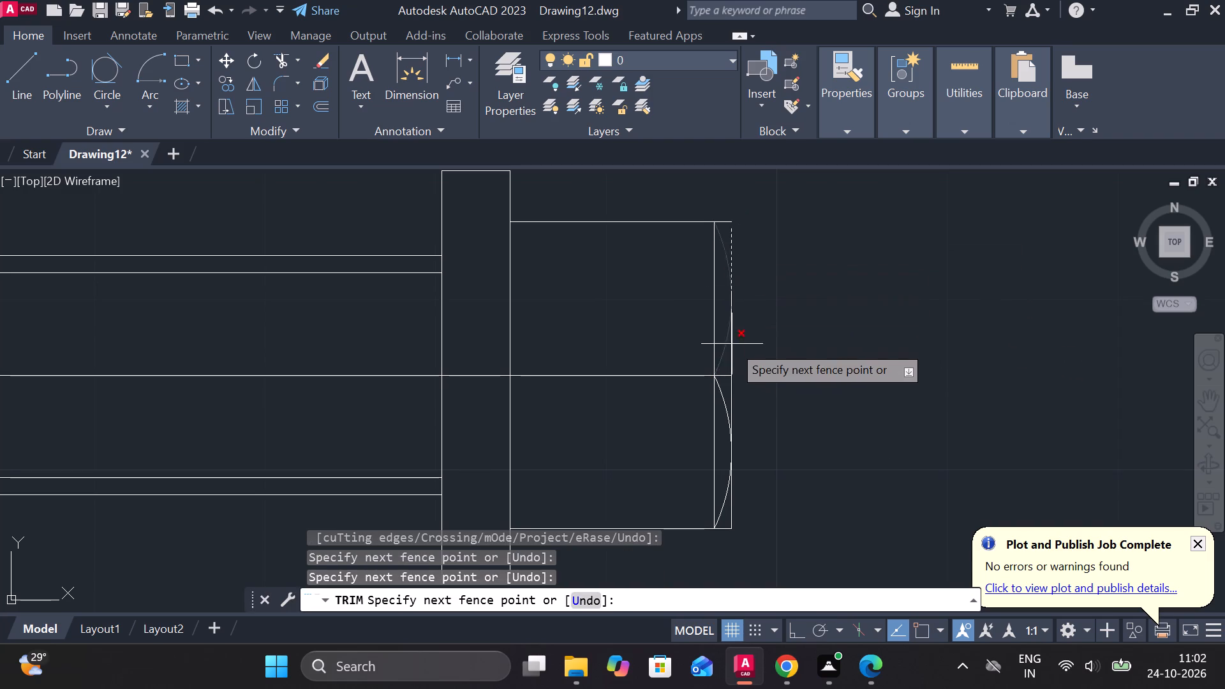
click(727, 222)
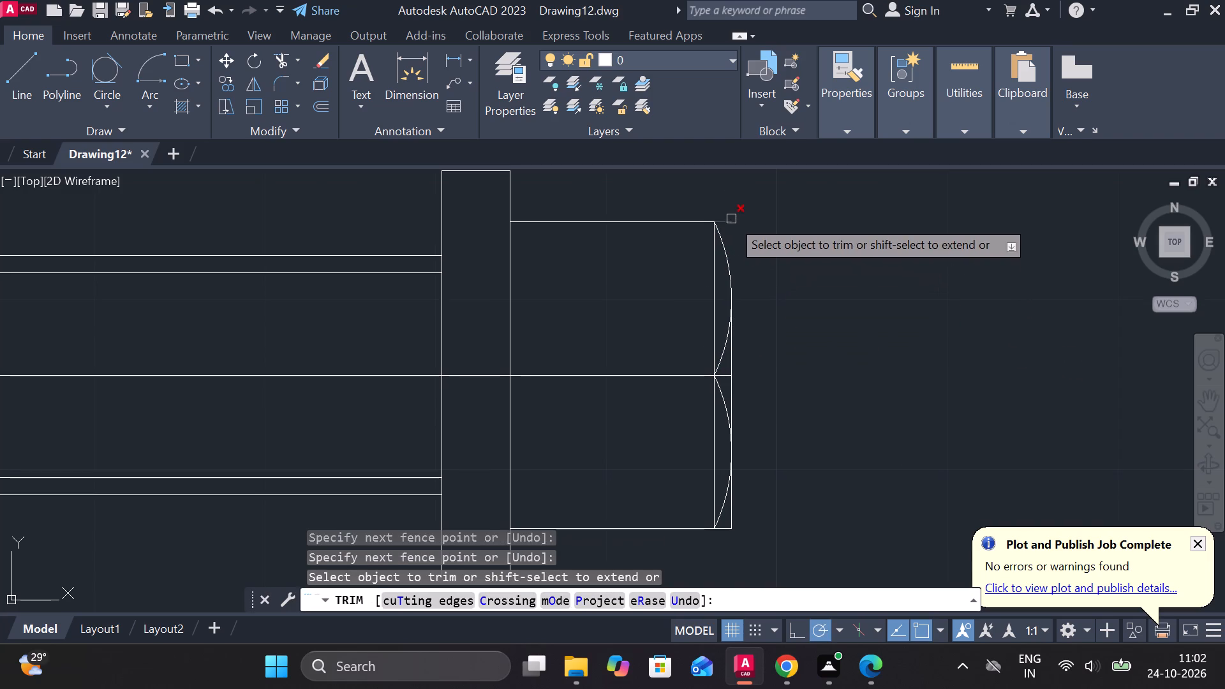
click(731, 219)
click(736, 374)
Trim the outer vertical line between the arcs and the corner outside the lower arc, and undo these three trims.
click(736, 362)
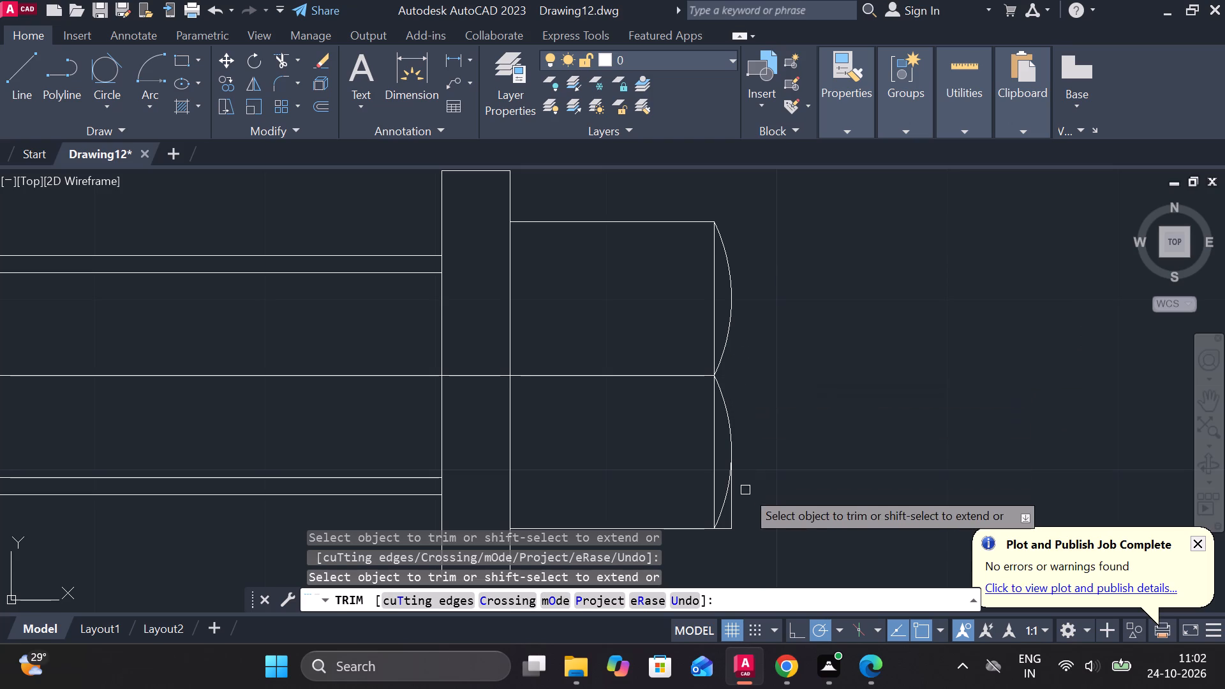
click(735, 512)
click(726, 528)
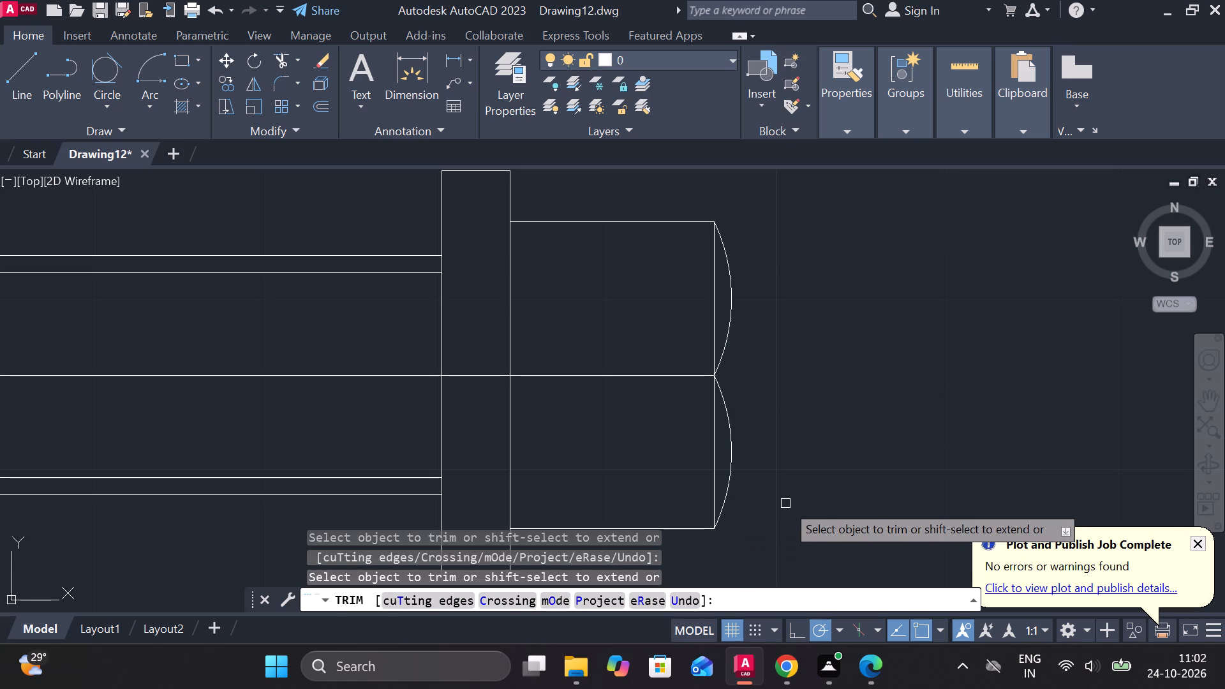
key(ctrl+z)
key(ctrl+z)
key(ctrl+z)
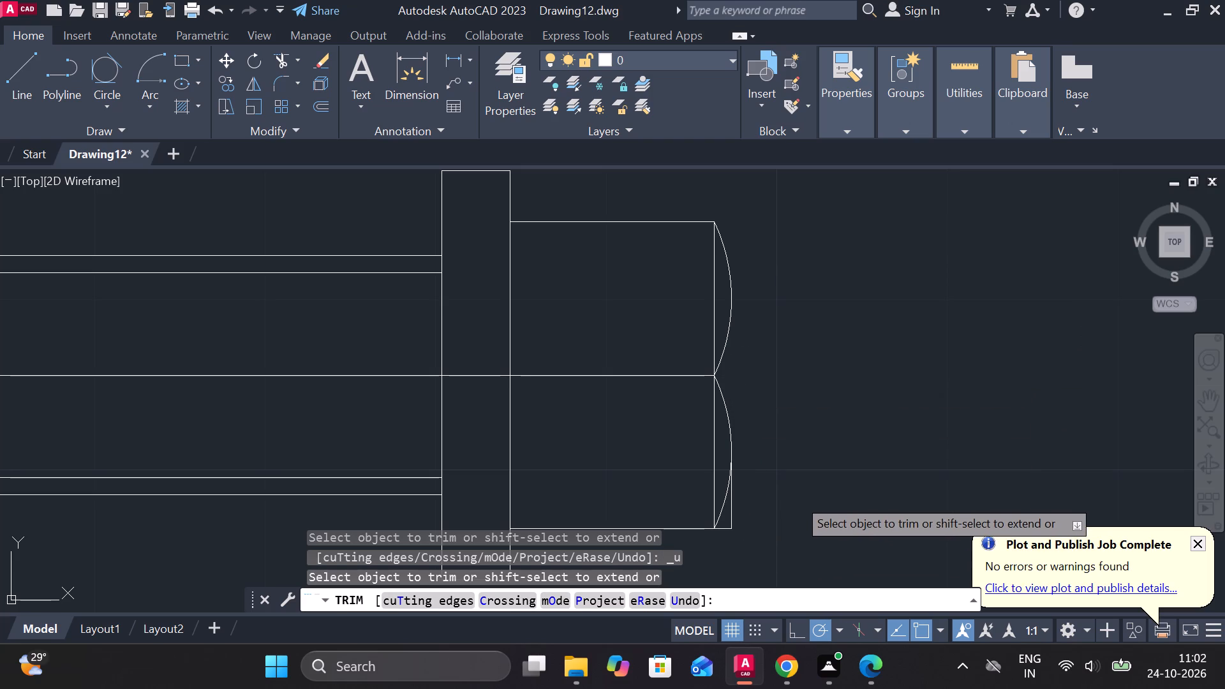
Trim the outer vertical and bottom edge ends outside the lower arc, leaving the vertical piece between the arcs.
click(732, 507)
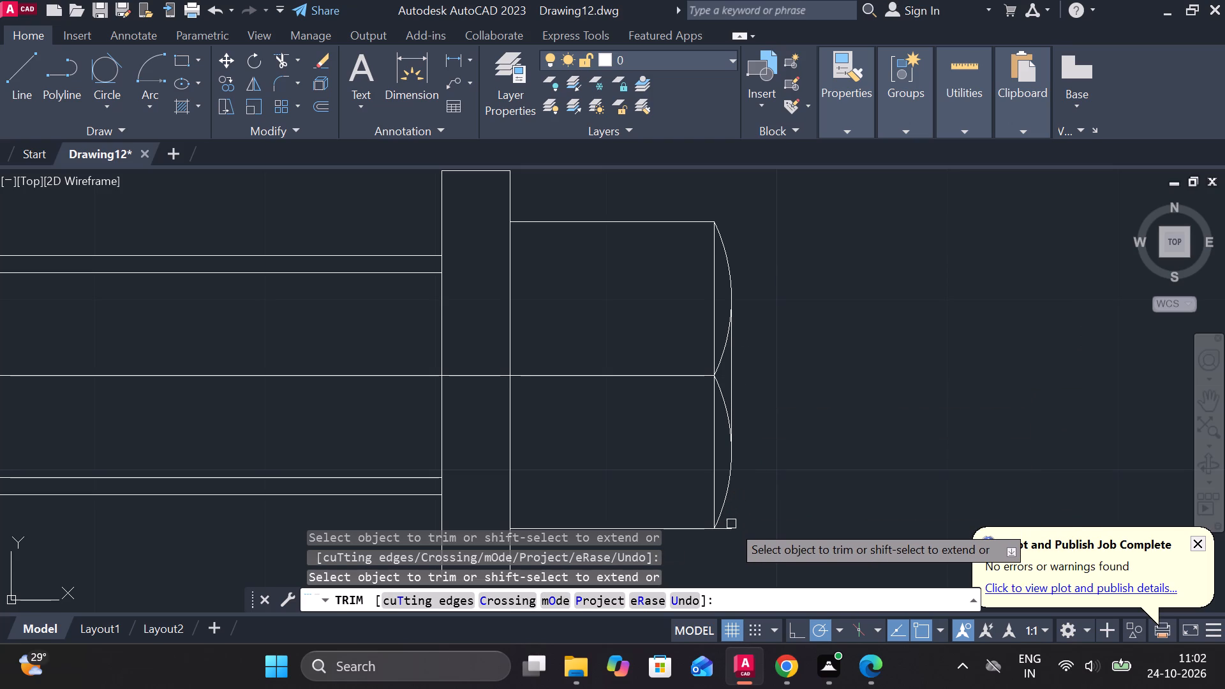
click(728, 526)
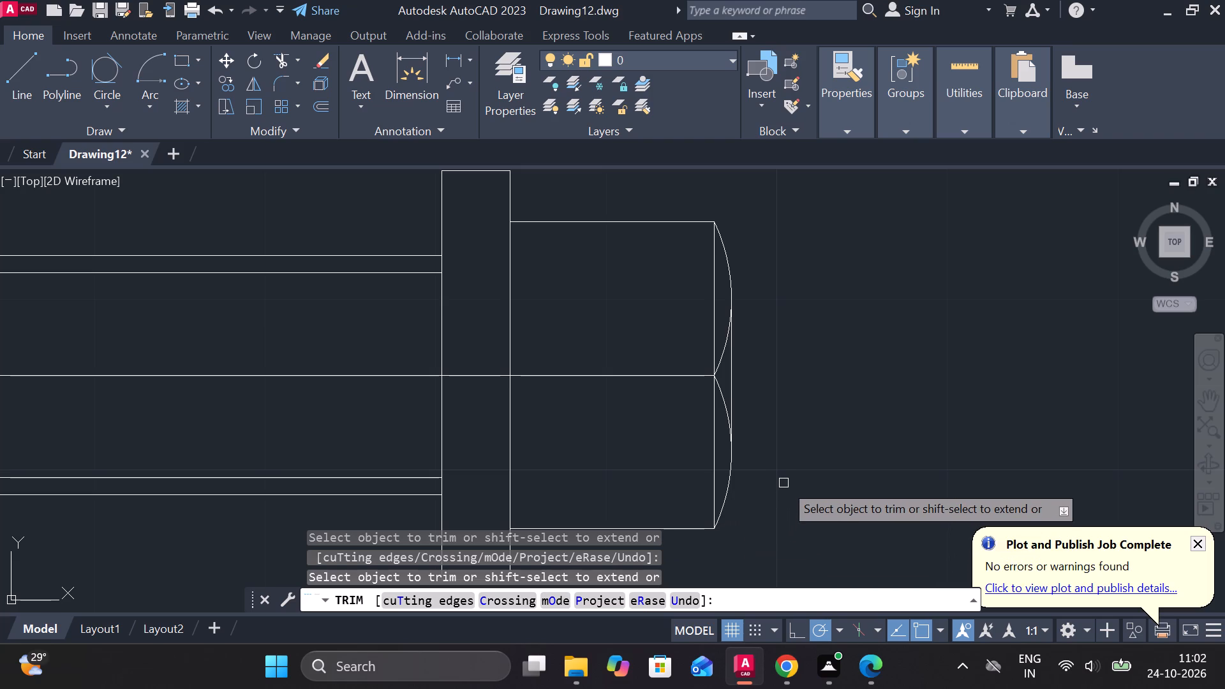
scroll(783, 483, down, 1)
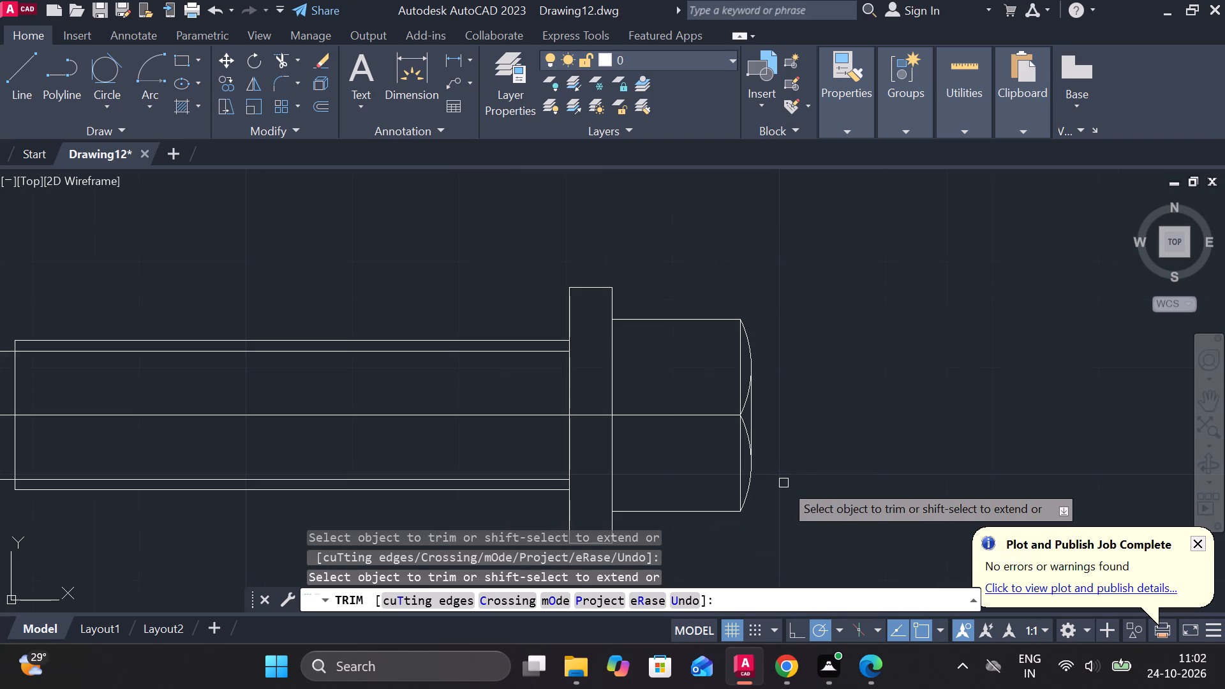
key(Escape)
Draw crossed diagonal lines in the end block's upper and lower halves, between the collar face and the inner vertical line.
key(l)
key(Return)
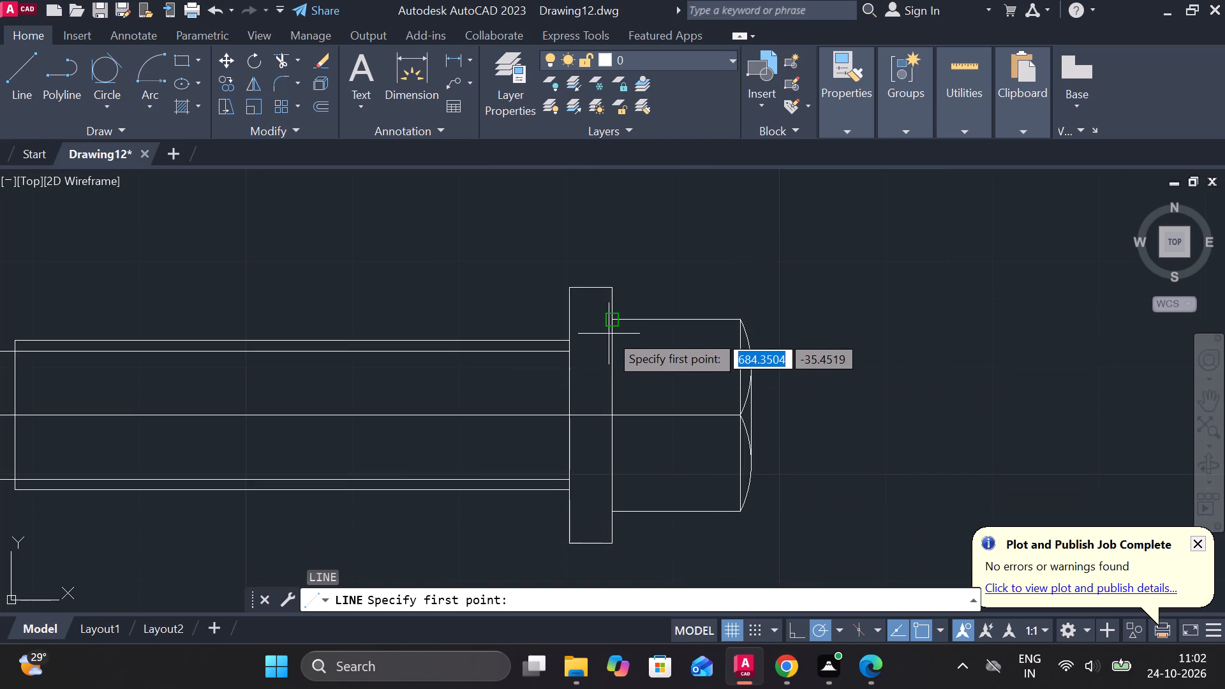
click(612, 325)
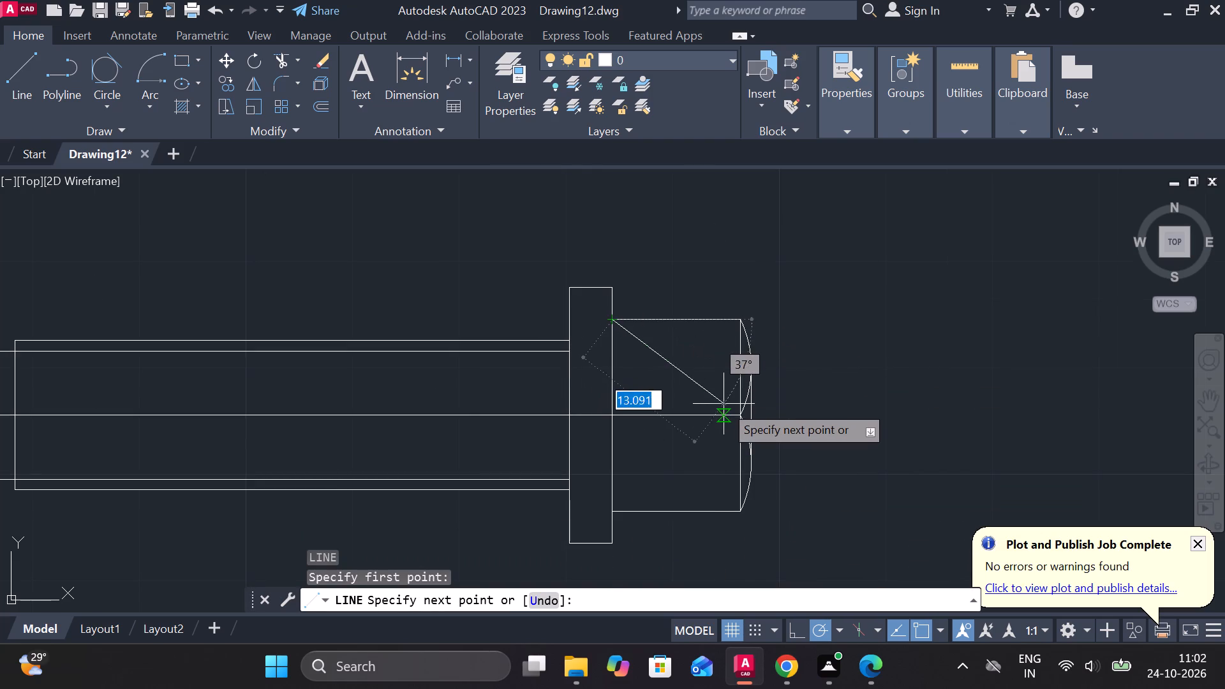
click(739, 416)
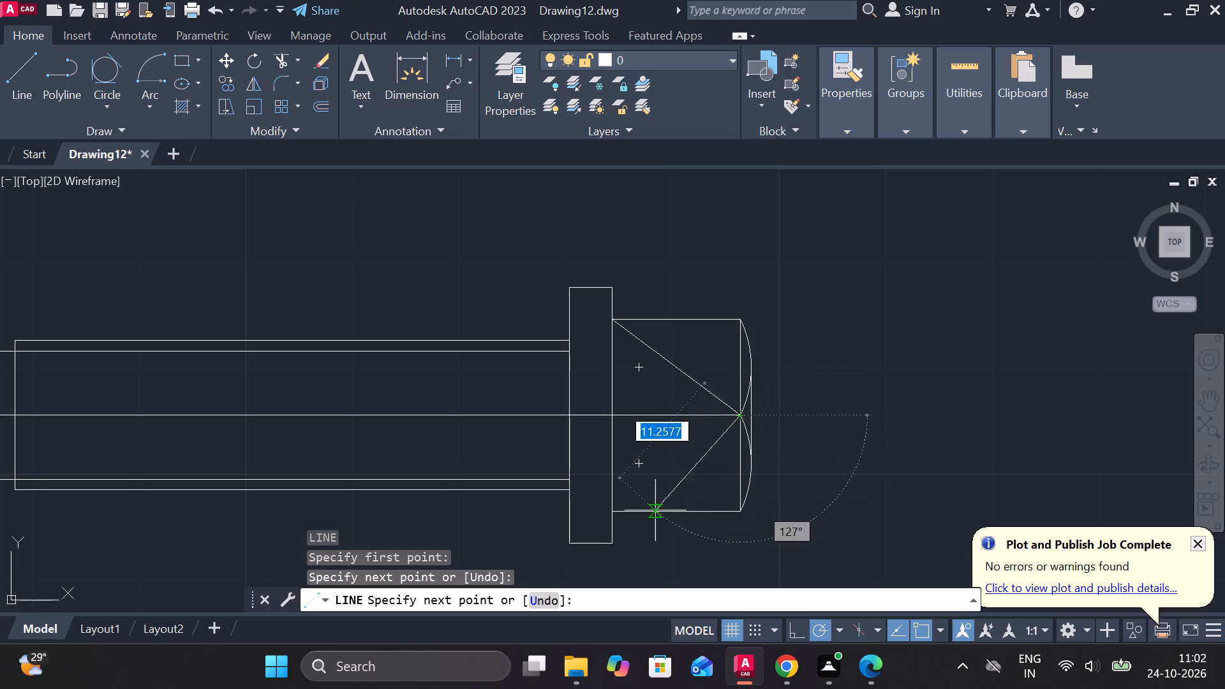
click(611, 516)
key(Escape)
key(space)
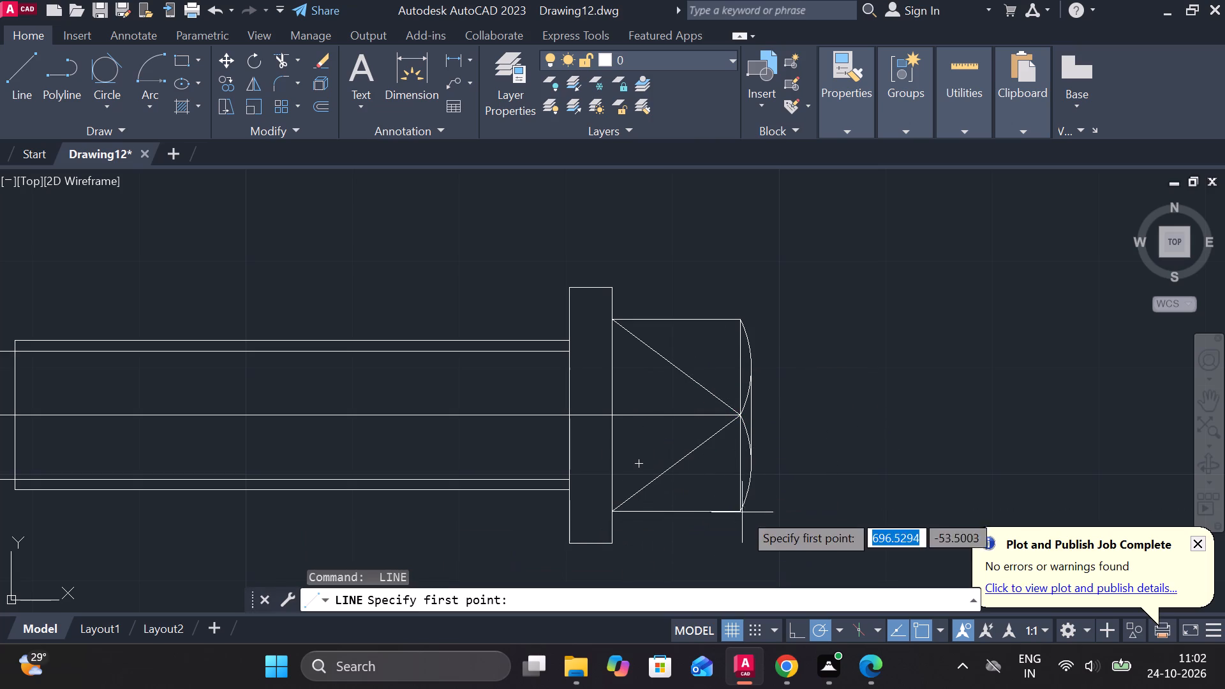
click(743, 514)
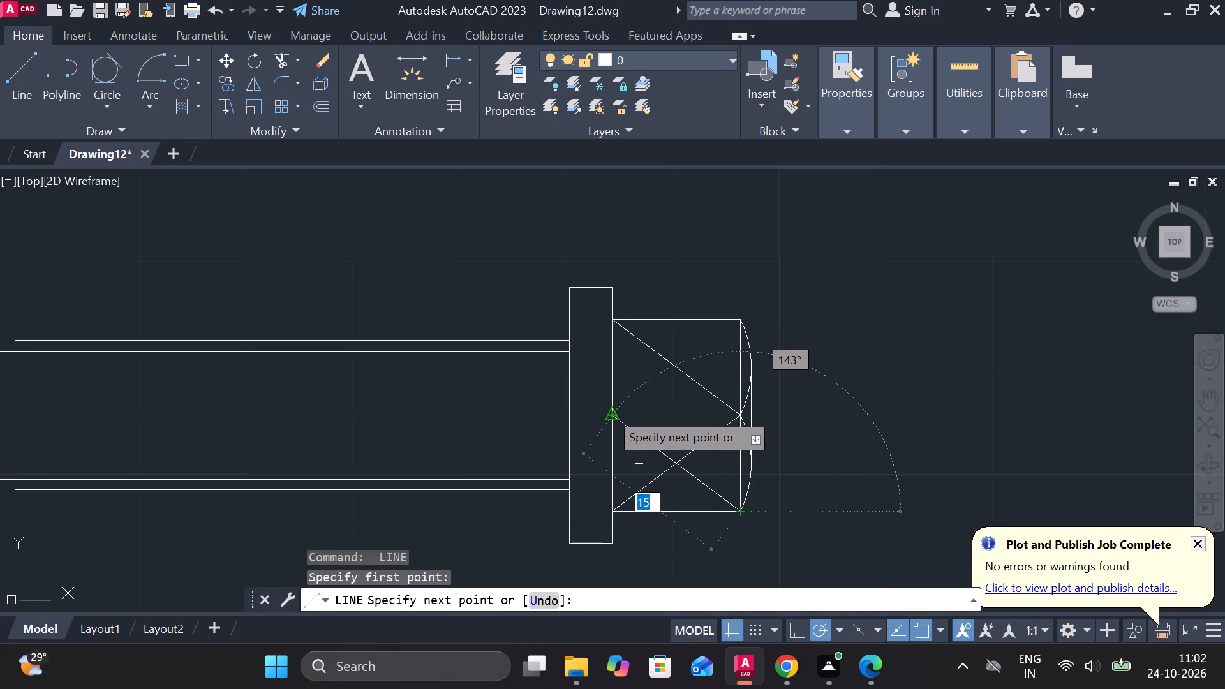
click(609, 411)
click(739, 326)
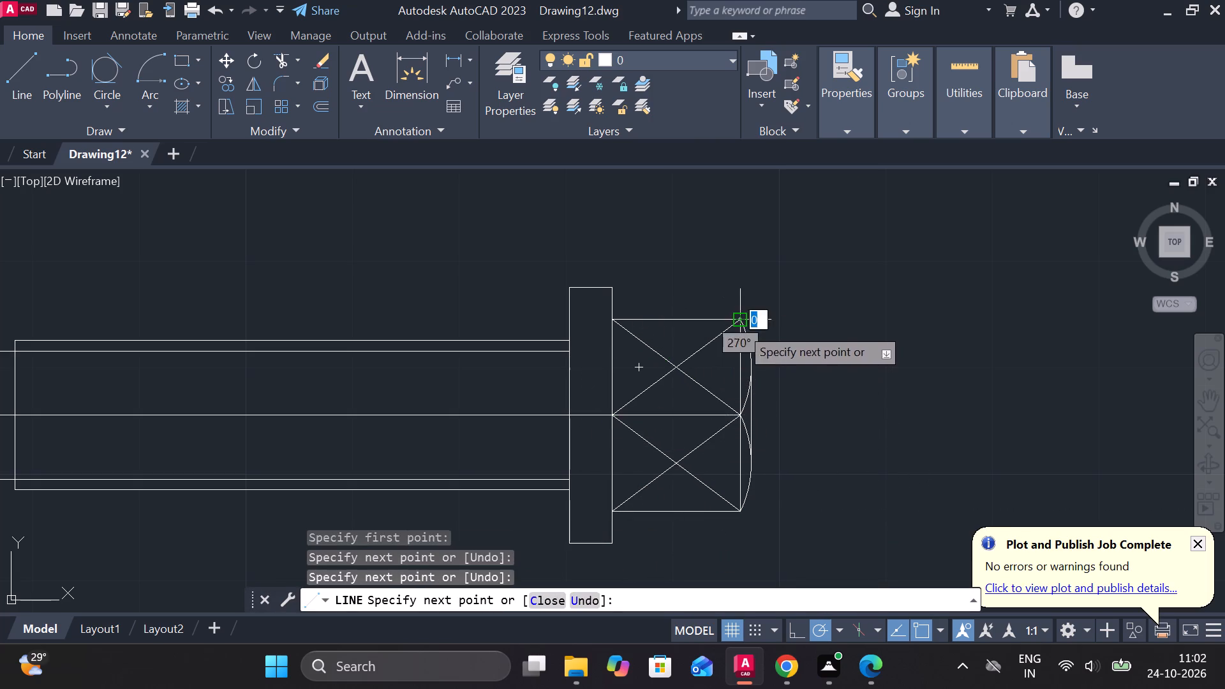
key(Escape)
scroll(860, 498, down, 1)
middle_drag(858, 497, 840, 468)
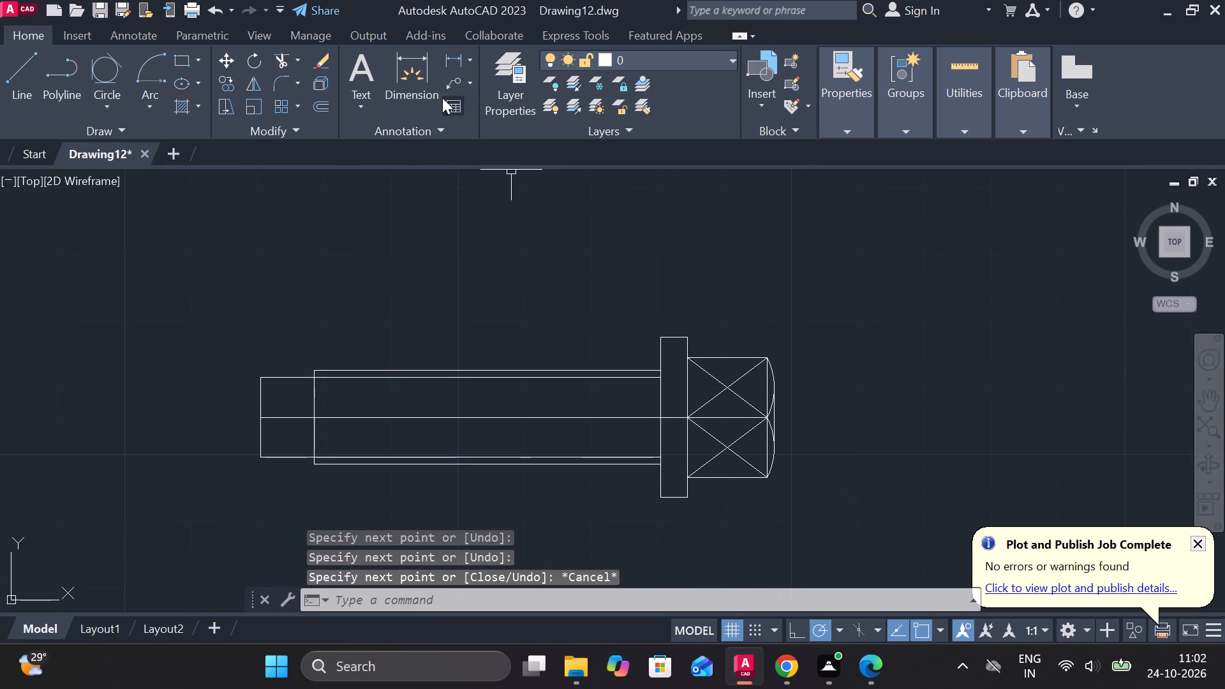
Add a vertical linear dimension across the end block's full height, placed just outside its rounded end.
click(450, 64)
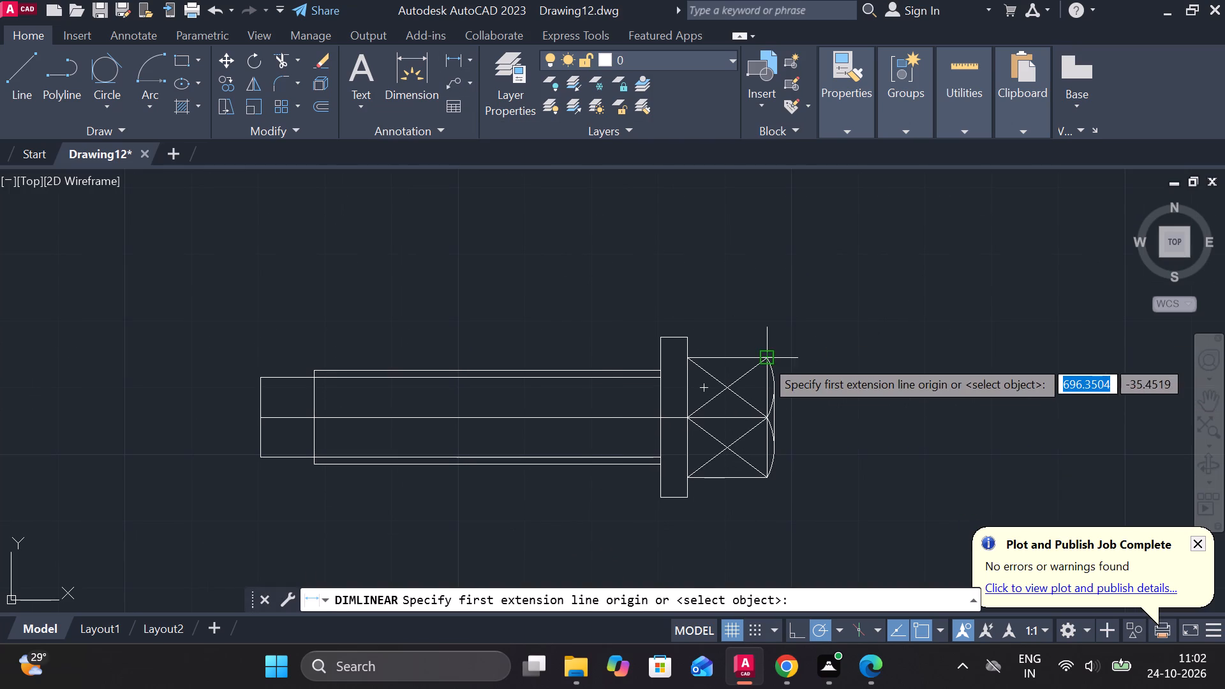
click(764, 359)
click(761, 480)
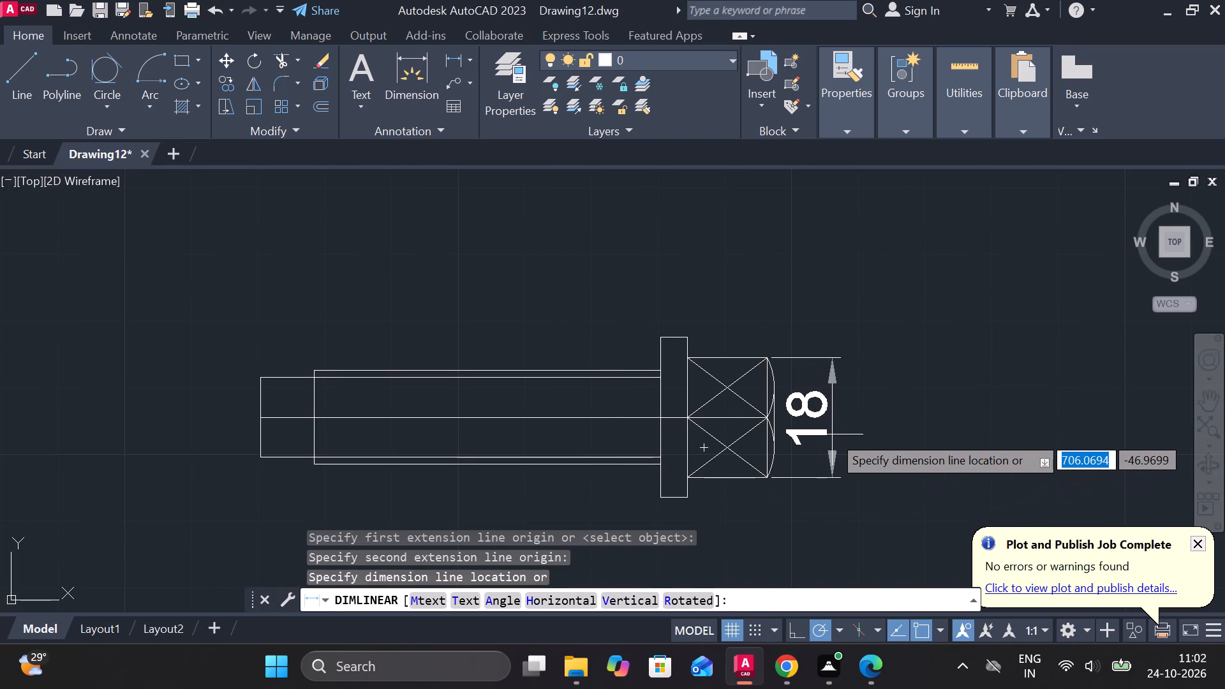
click(845, 434)
Add a diameter symbol before the text of the end block's height dimension.
double_click(819, 404)
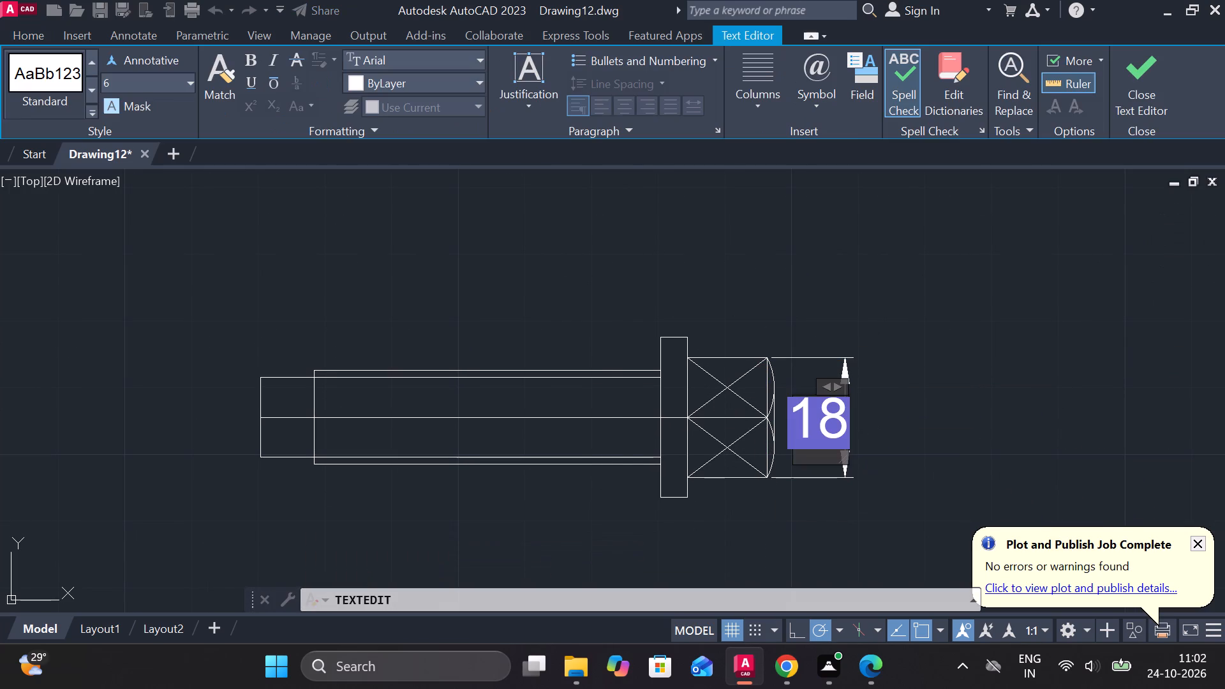
click(819, 110)
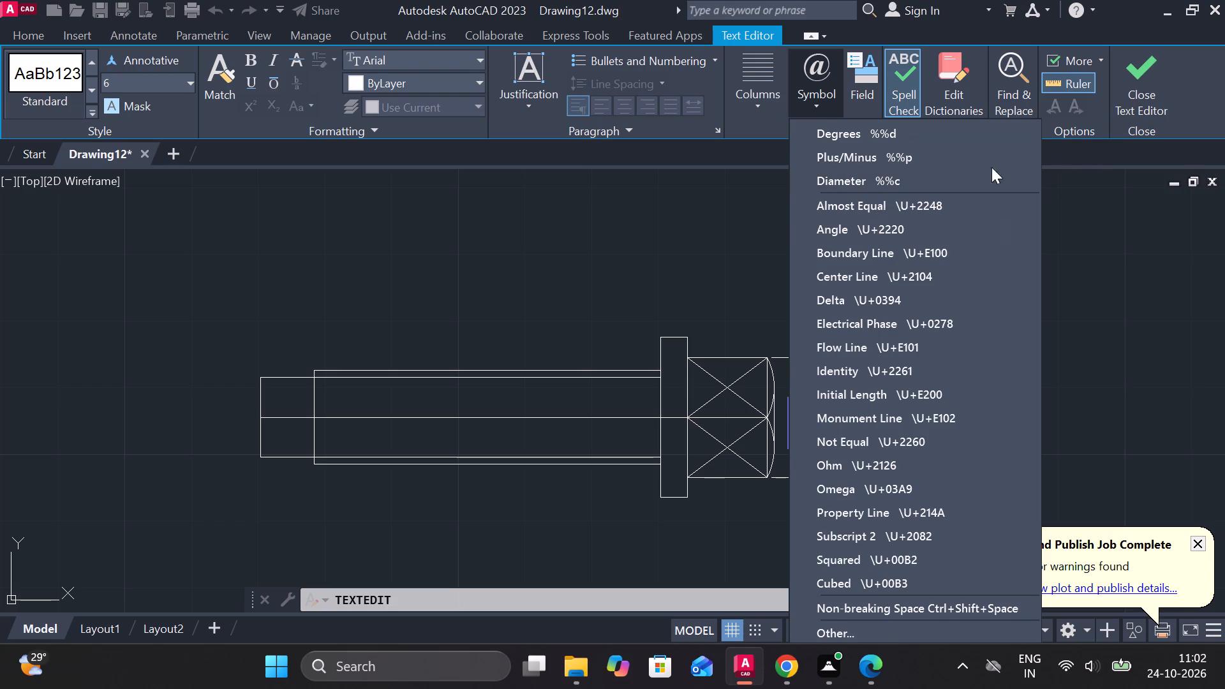
click(875, 189)
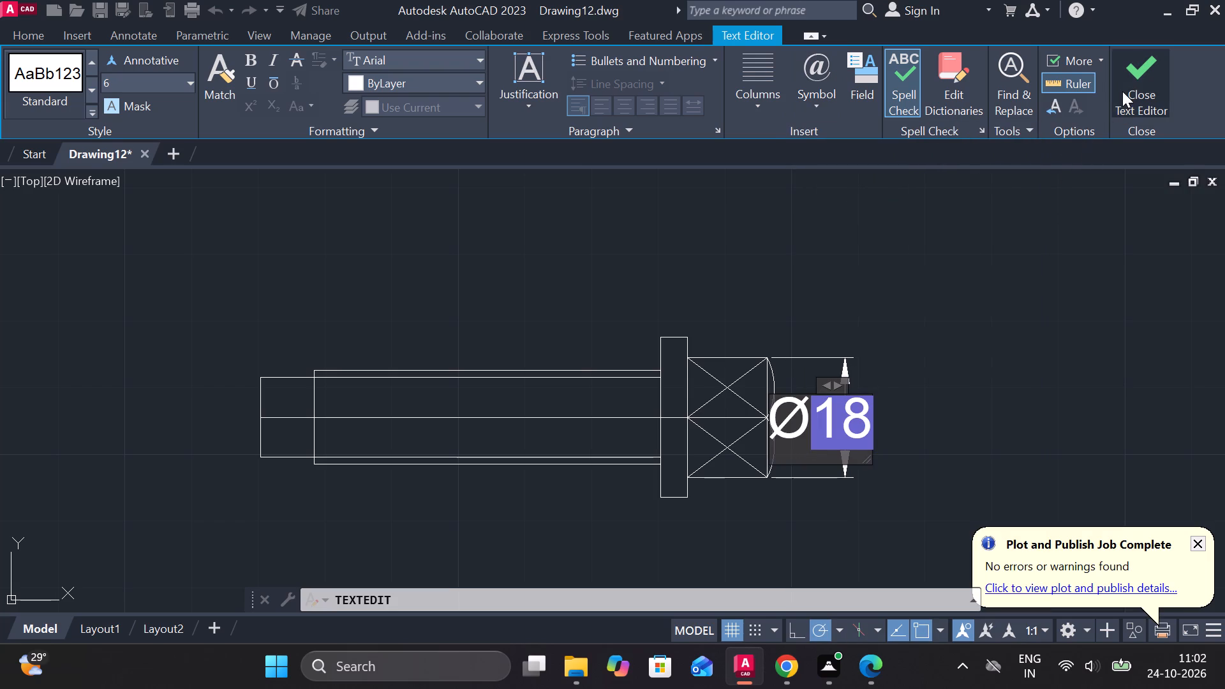
click(1155, 89)
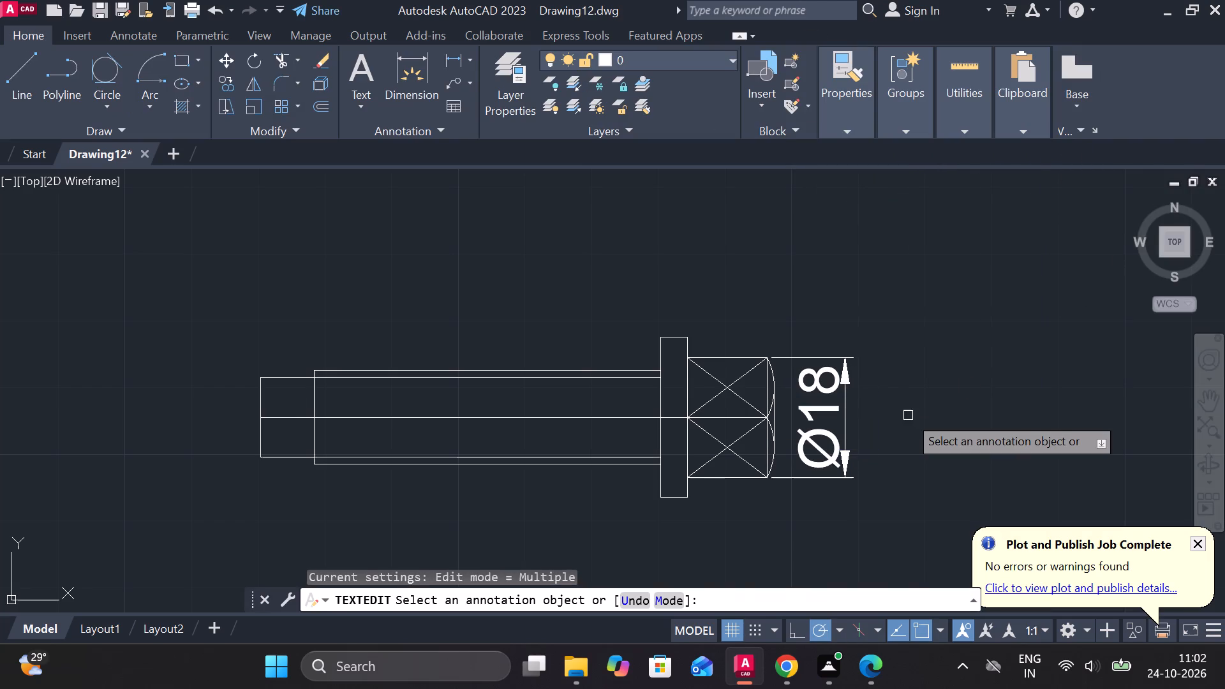
scroll(908, 415, down, 1)
key(Escape)
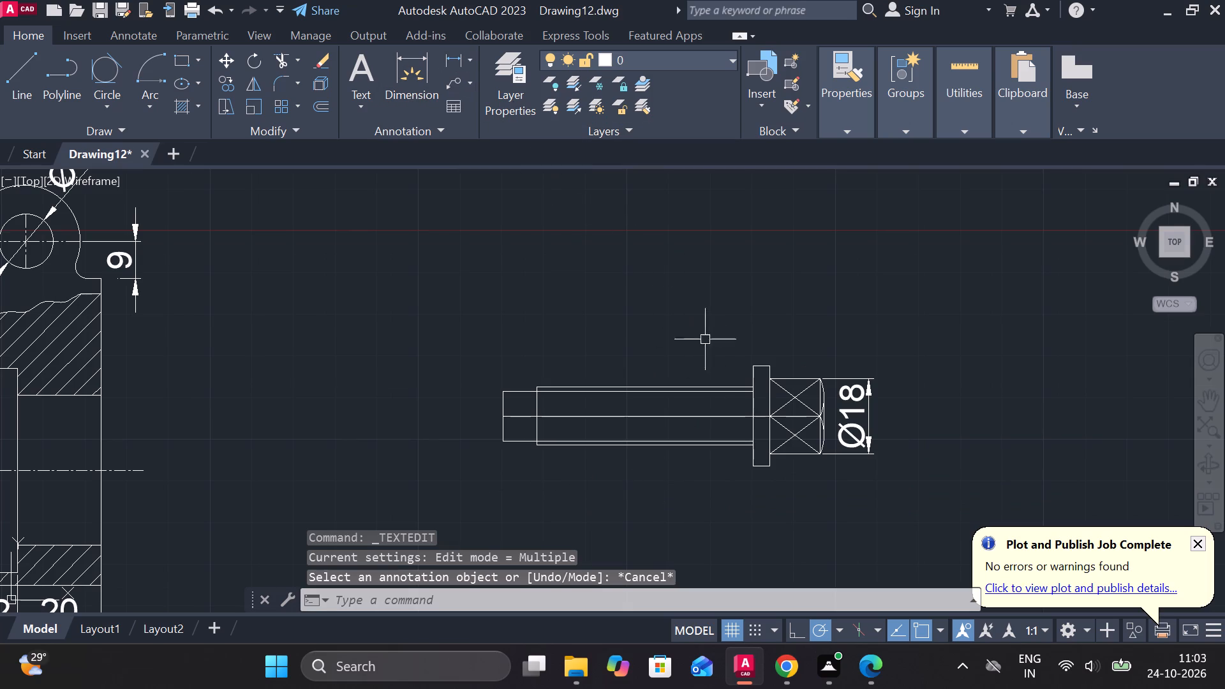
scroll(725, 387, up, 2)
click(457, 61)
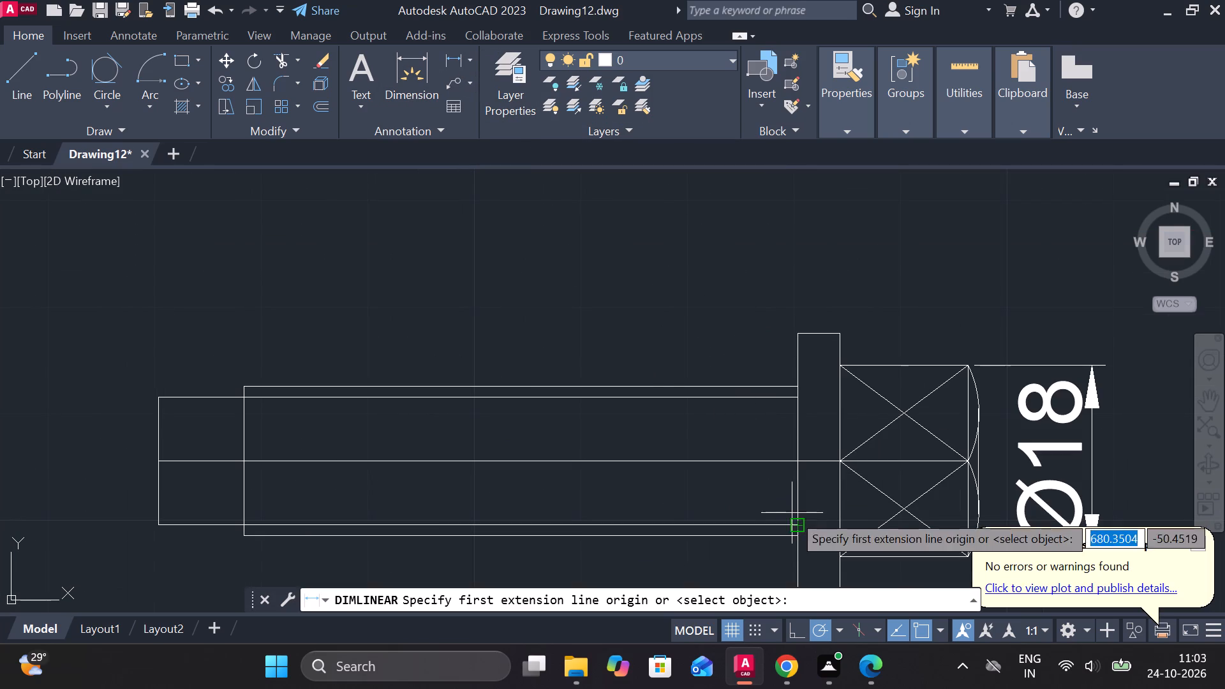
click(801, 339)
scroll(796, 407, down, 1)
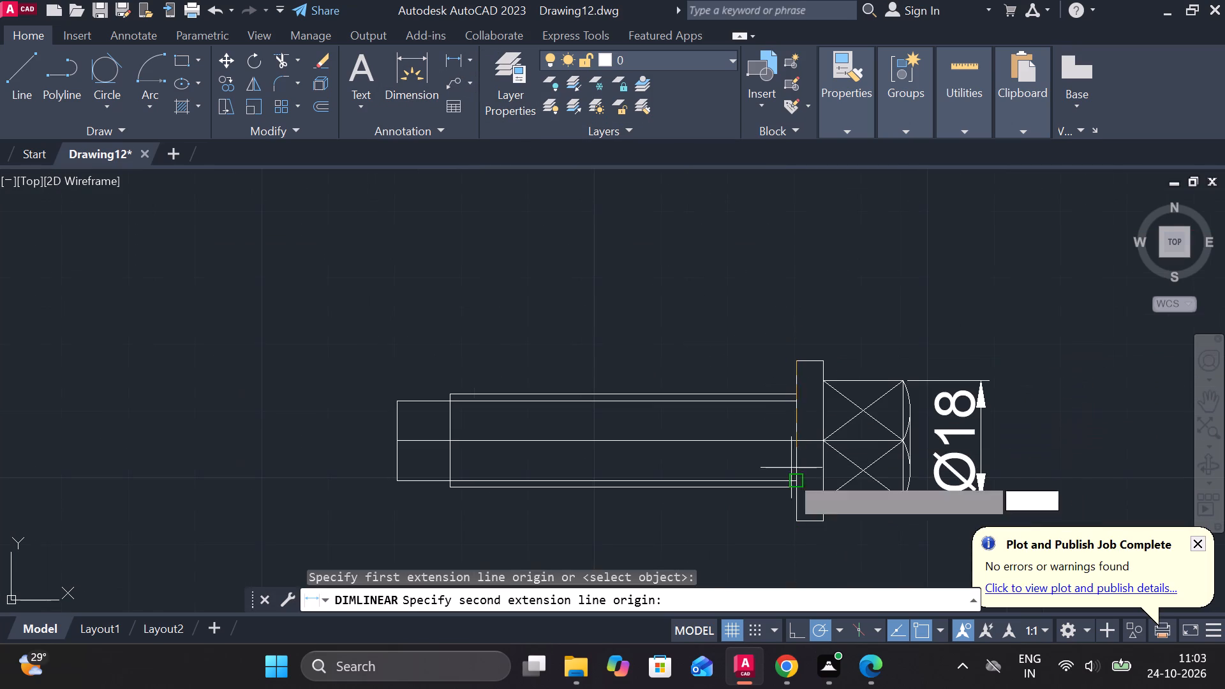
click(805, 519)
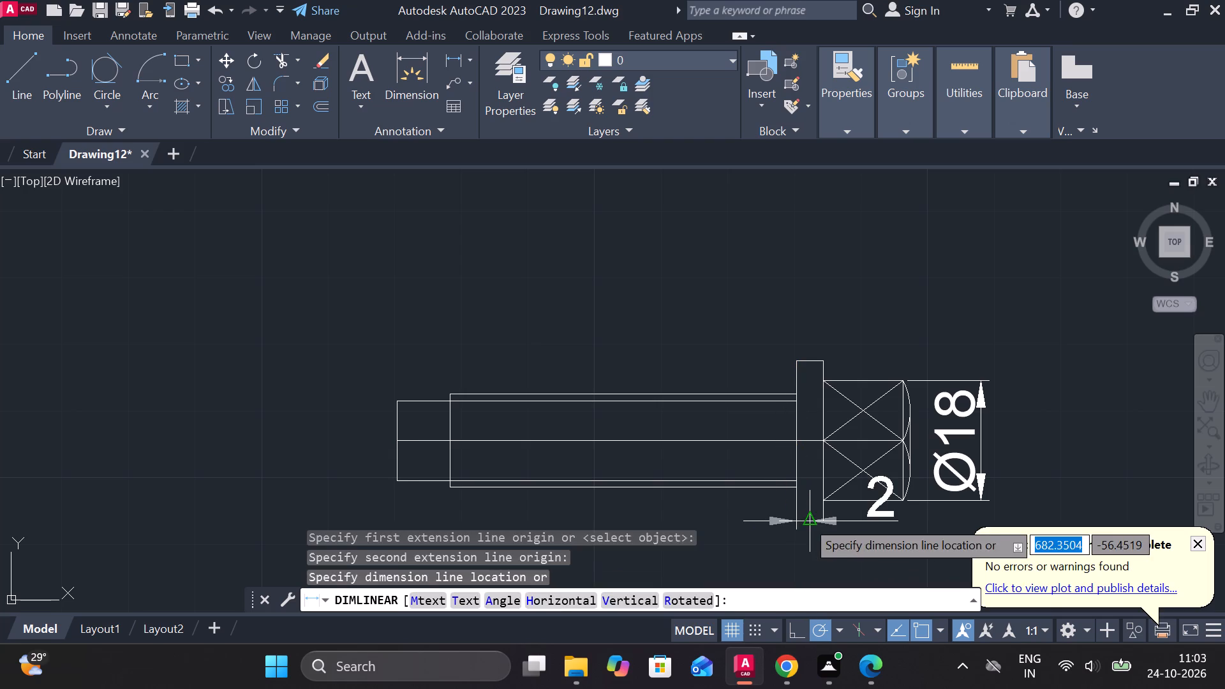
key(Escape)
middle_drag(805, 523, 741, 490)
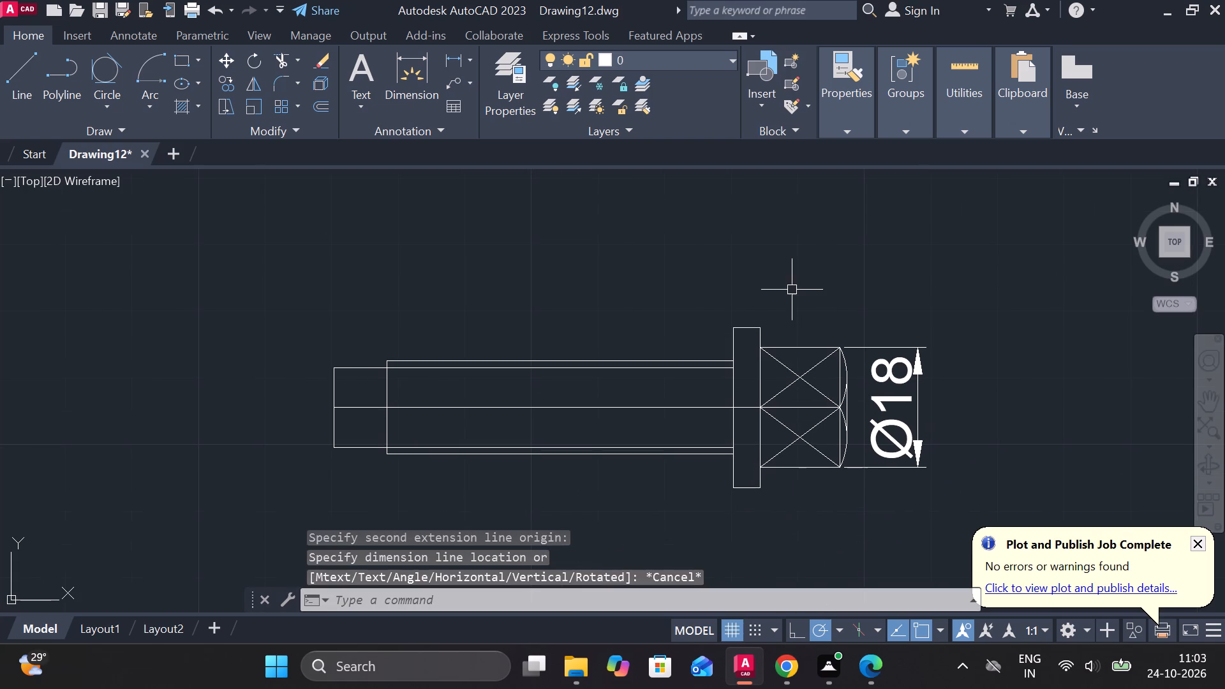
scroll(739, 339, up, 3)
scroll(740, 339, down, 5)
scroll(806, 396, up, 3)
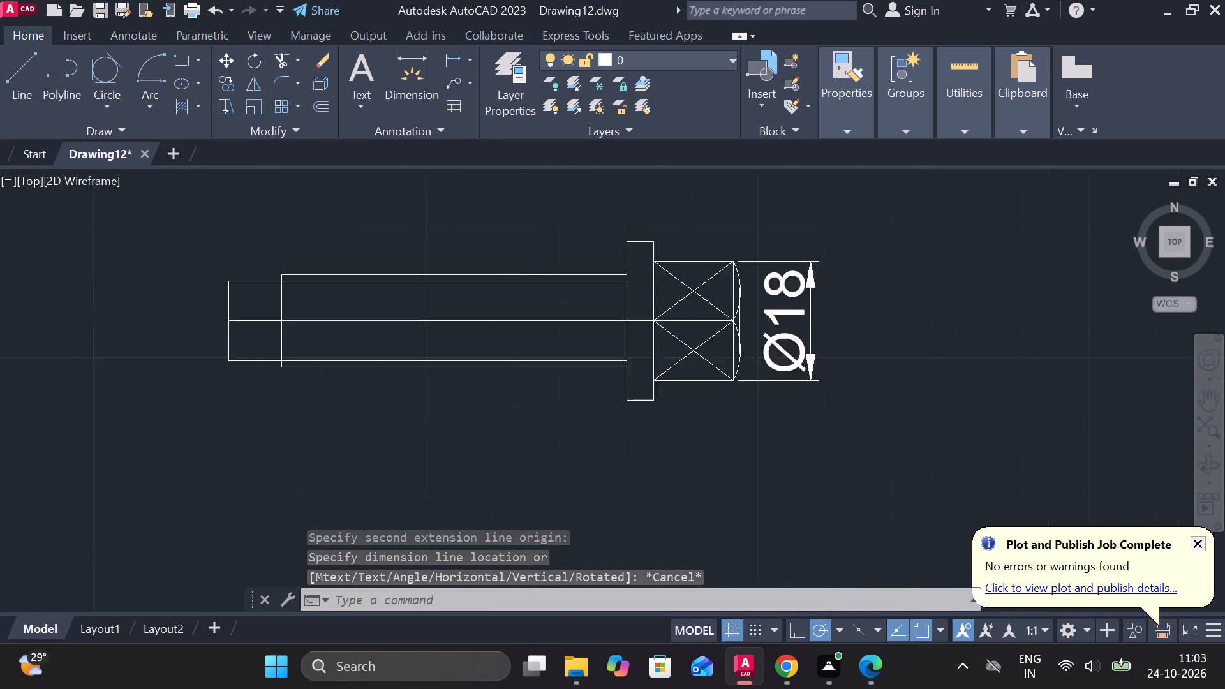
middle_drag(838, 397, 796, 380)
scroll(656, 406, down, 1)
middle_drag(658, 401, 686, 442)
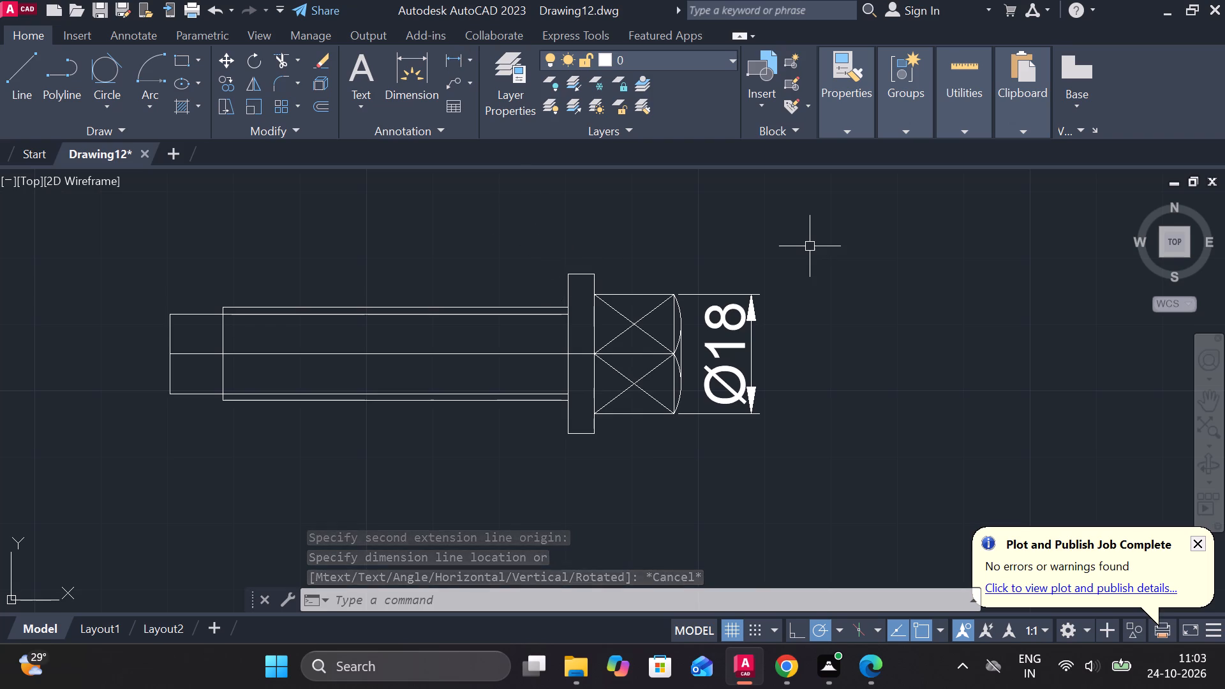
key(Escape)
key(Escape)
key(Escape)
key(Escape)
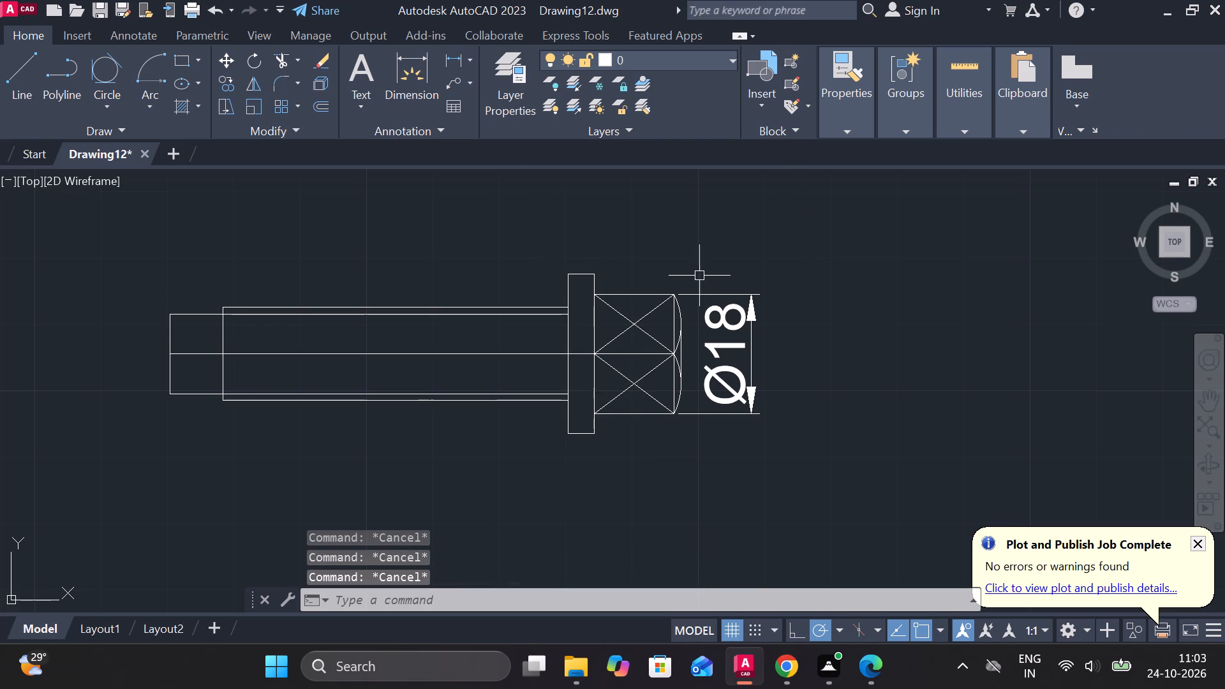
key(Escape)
Dimension the collar's full height with a vertical linear dimension placed beside the collar over the shank.
click(460, 56)
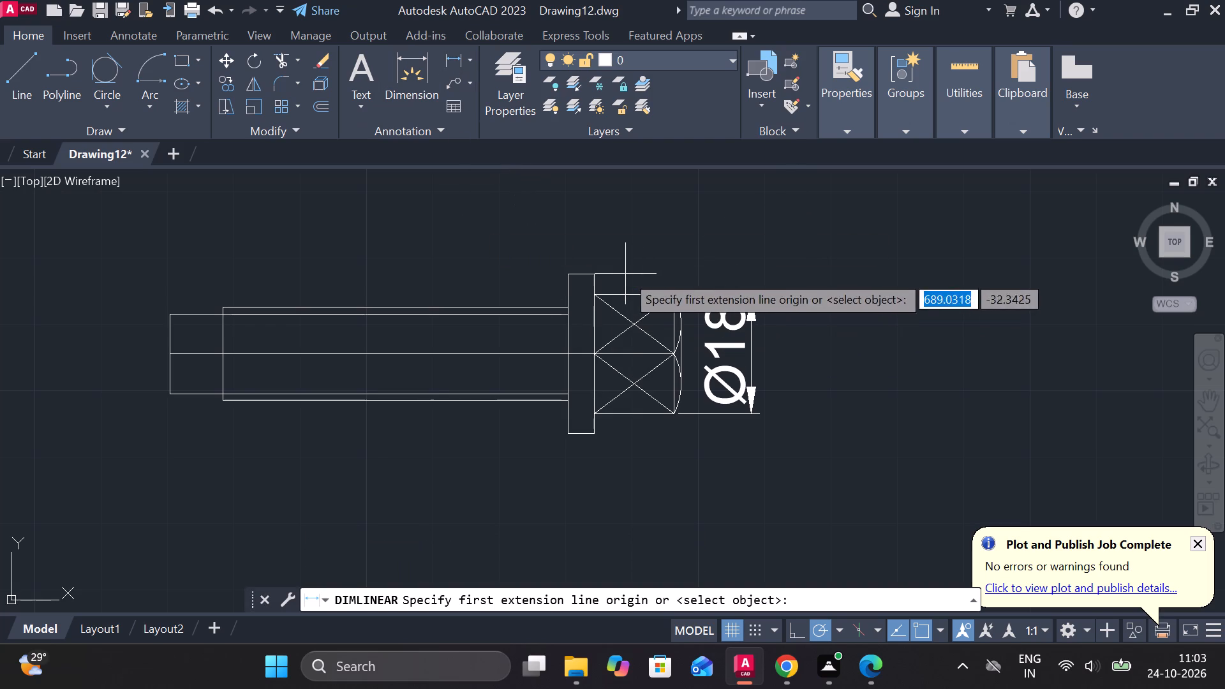
double_click(560, 276)
click(574, 436)
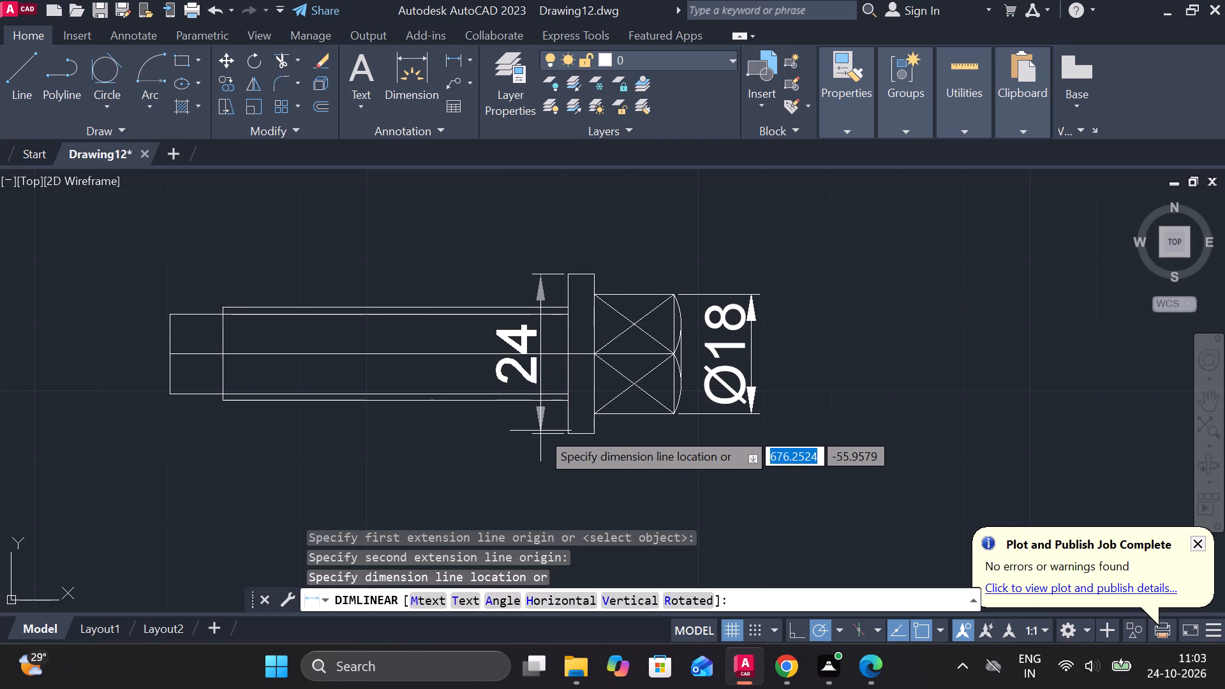
click(540, 431)
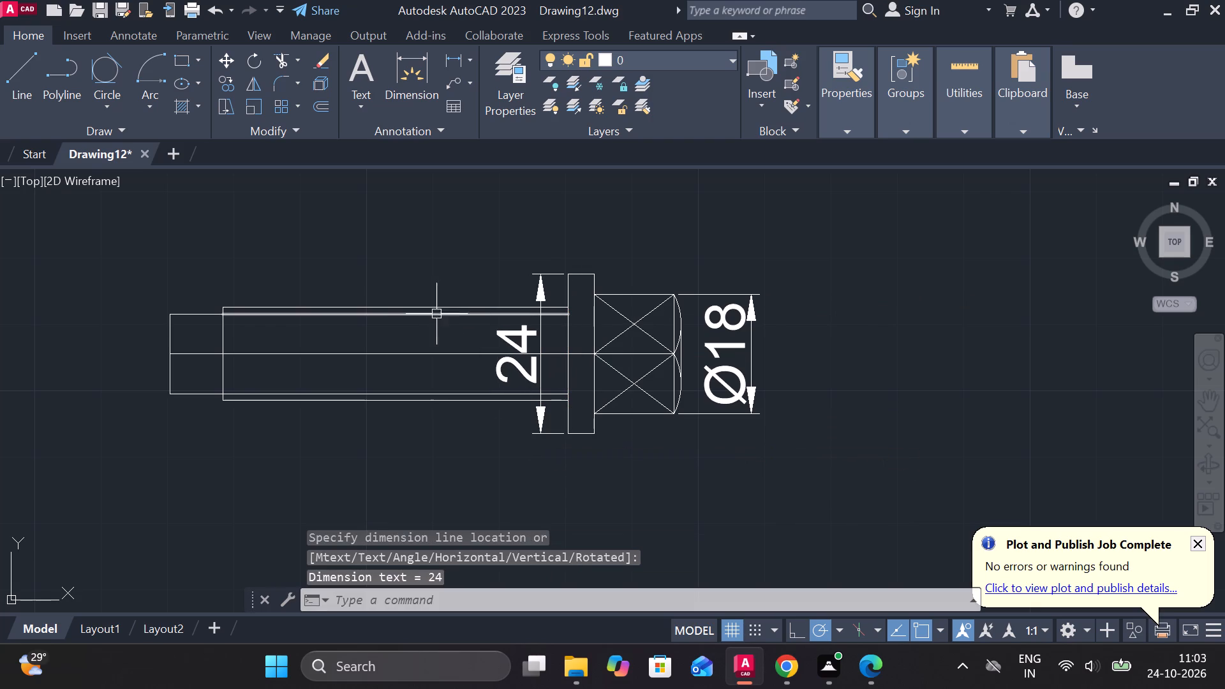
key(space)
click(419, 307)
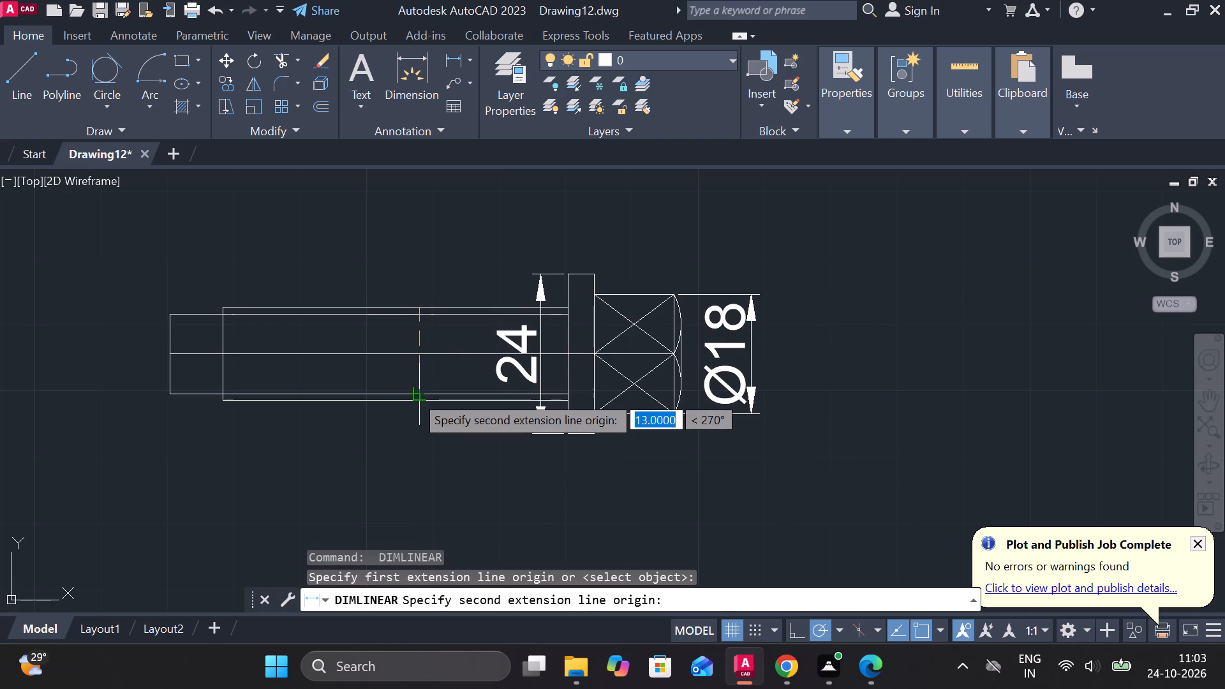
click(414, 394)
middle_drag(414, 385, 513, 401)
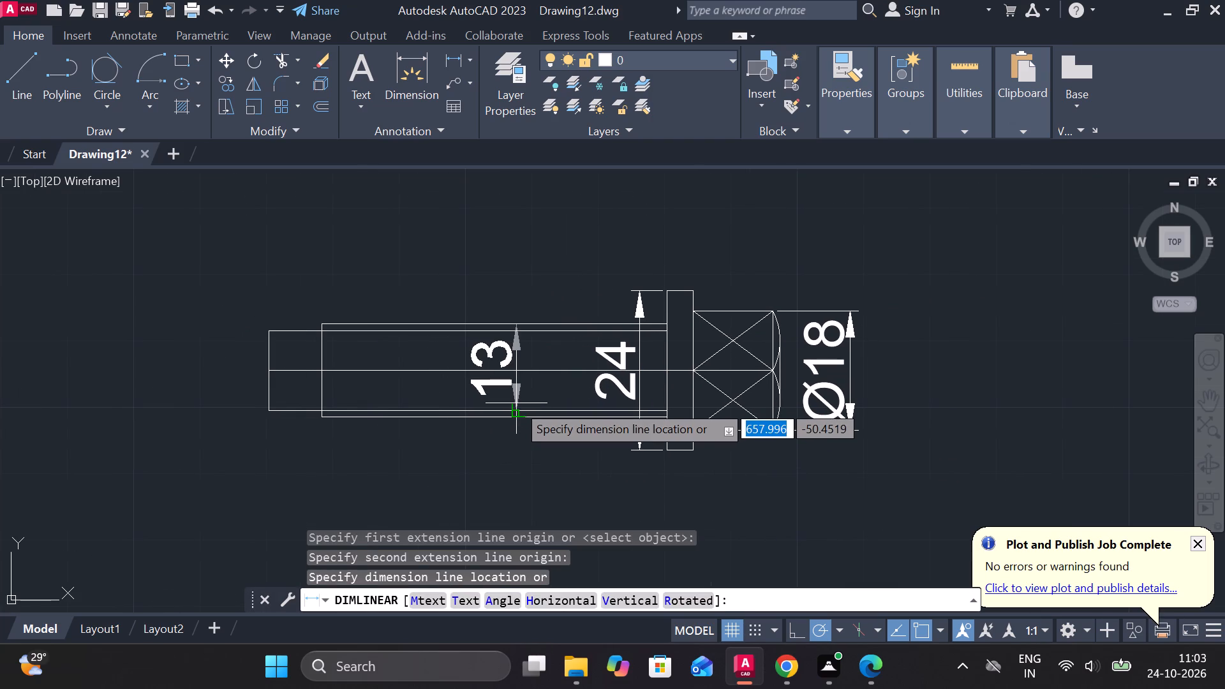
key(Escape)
Dimension the shank's larger diameter vertically between its outermost edges, placing the dimension line inside the shank.
scroll(524, 356, up, 2)
key(space)
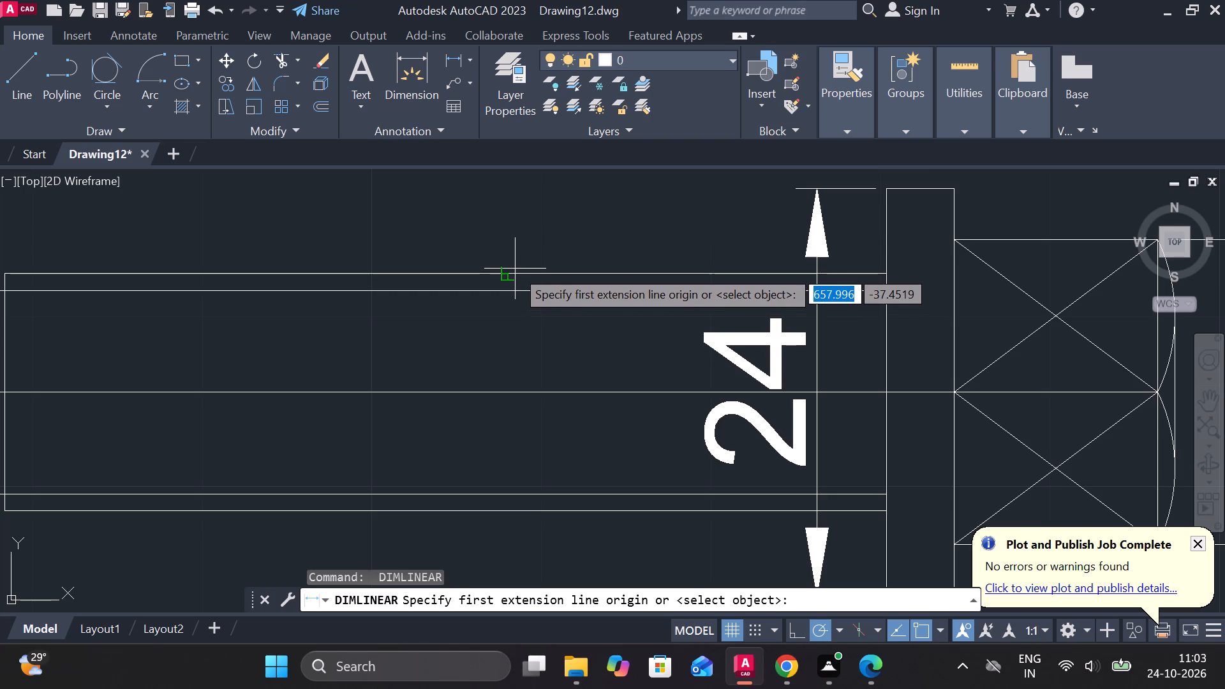
click(515, 269)
click(505, 512)
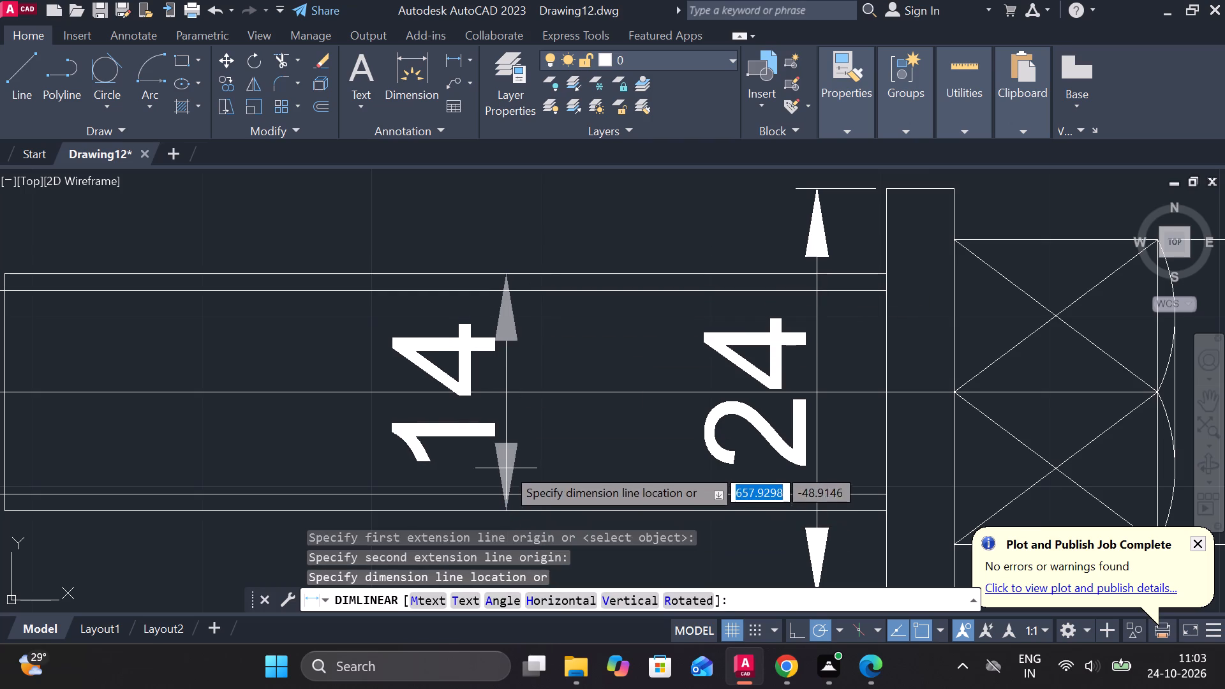
scroll(521, 457, down, 1)
double_click(524, 454)
Dimension the horizontal length from the pin's stepped free end to the near face of the collar, below the shank.
middle_drag(596, 445, 598, 403)
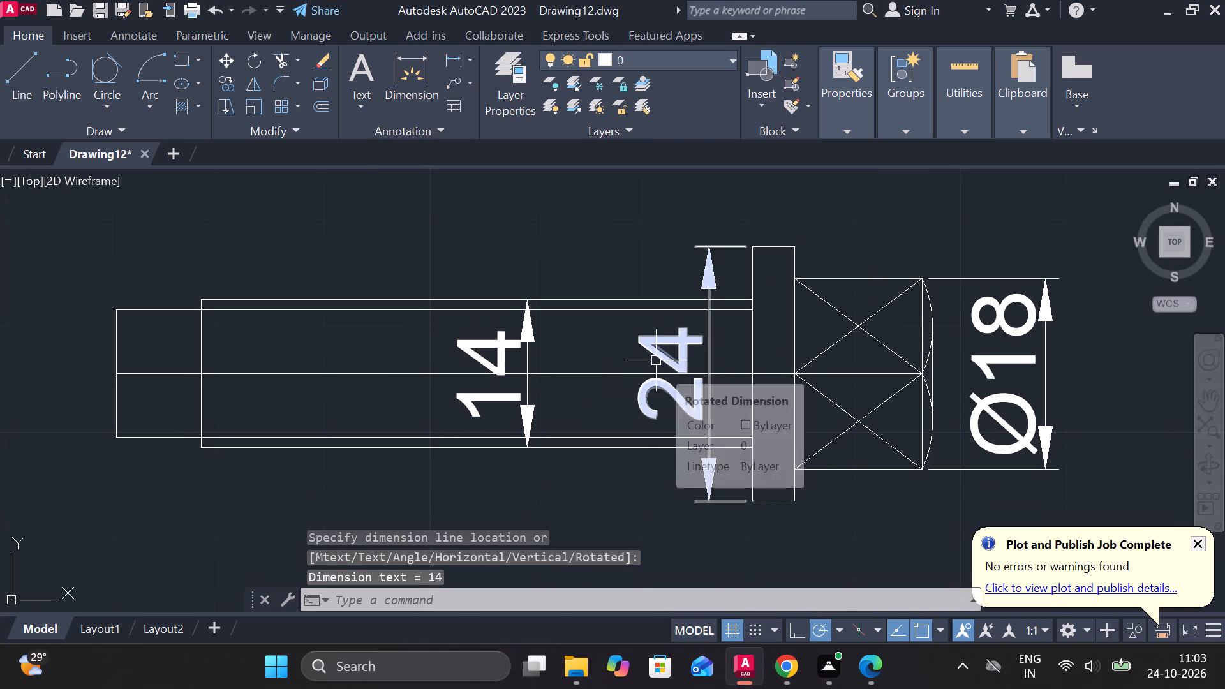
scroll(656, 360, down, 1)
middle_drag(532, 364, 609, 347)
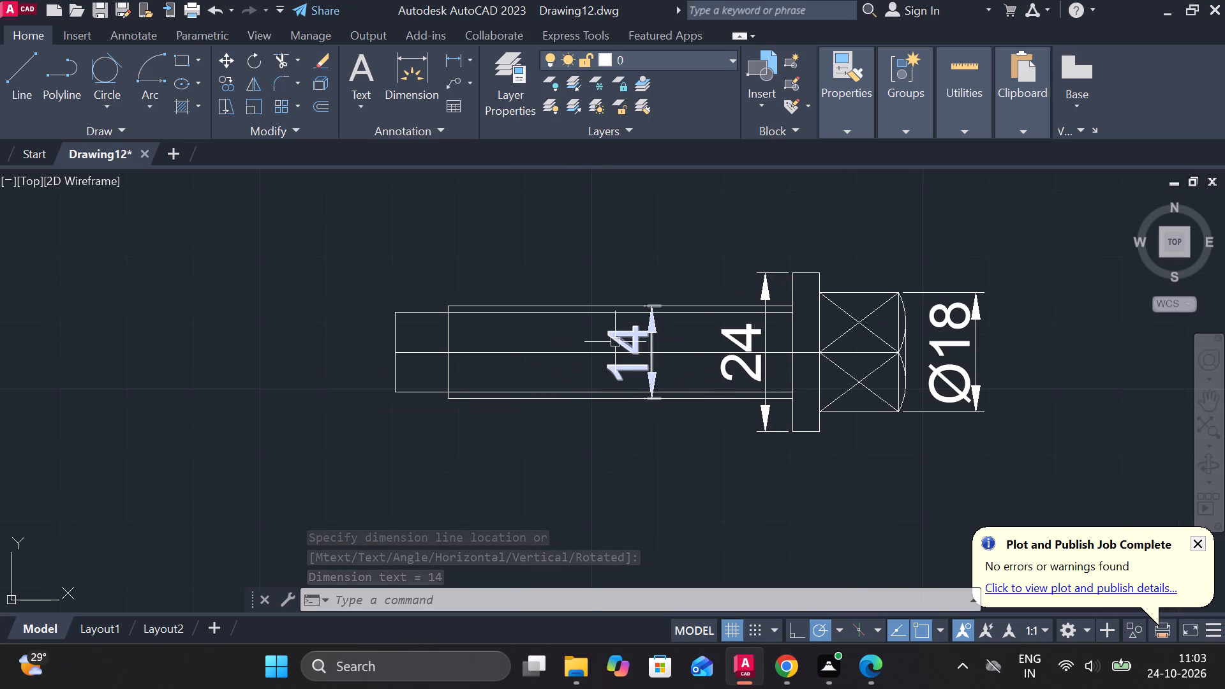
key(space)
click(399, 396)
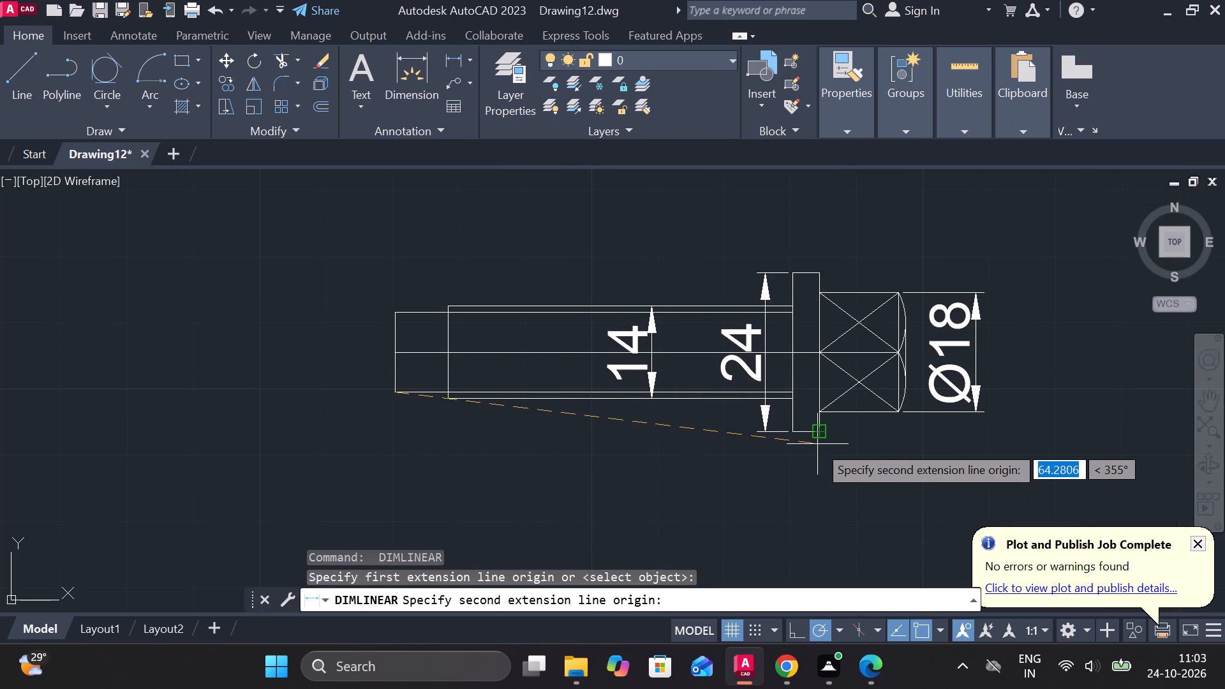
click(785, 438)
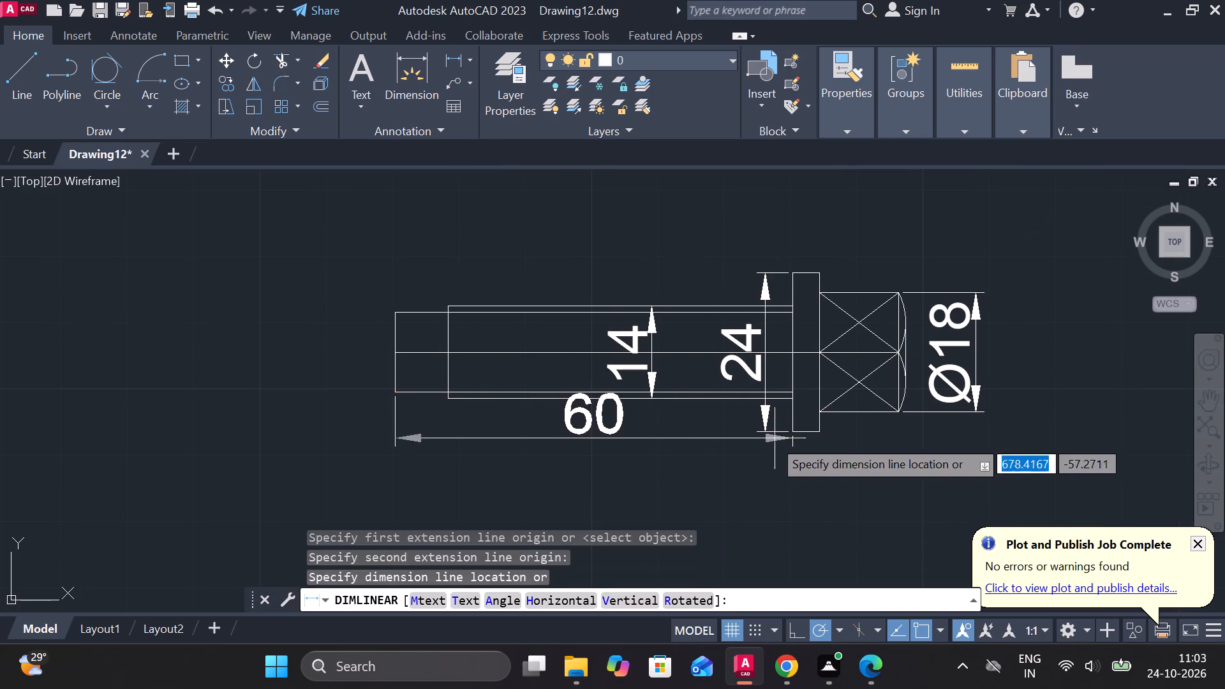
middle_drag(639, 454, 625, 435)
click(609, 446)
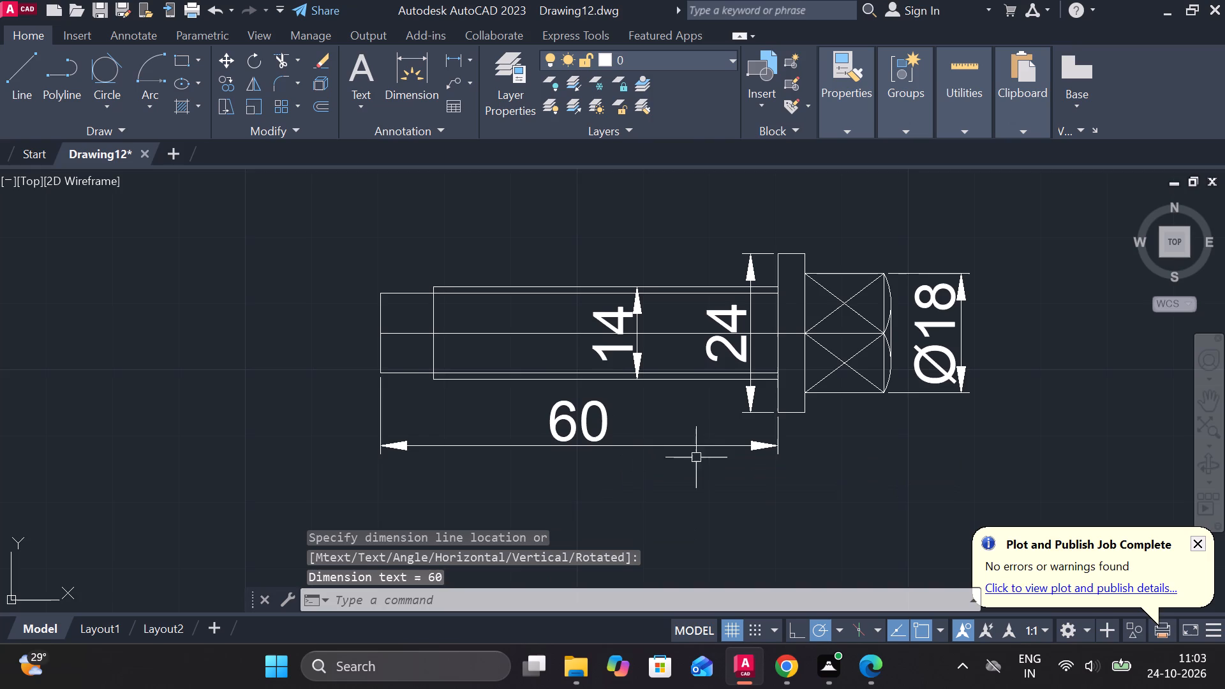
Dimension the collar's thickness horizontally, in line with the shank length dimension.
middle_drag(709, 457, 676, 410)
key(space)
click(746, 359)
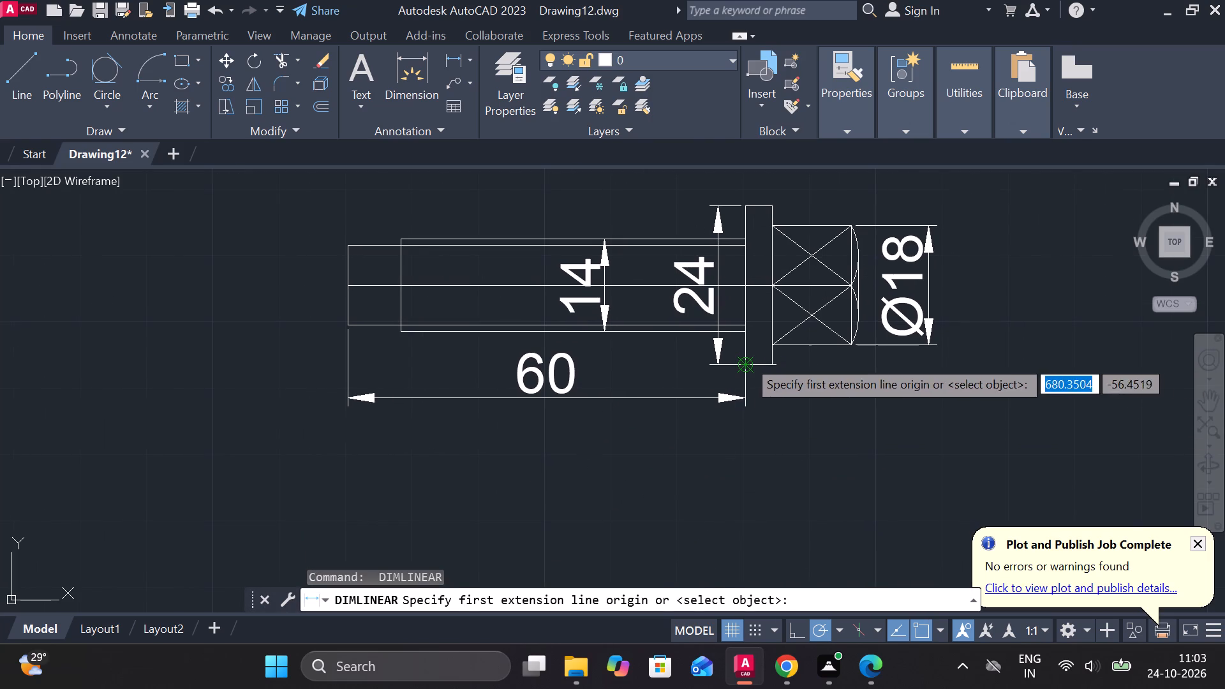
click(772, 364)
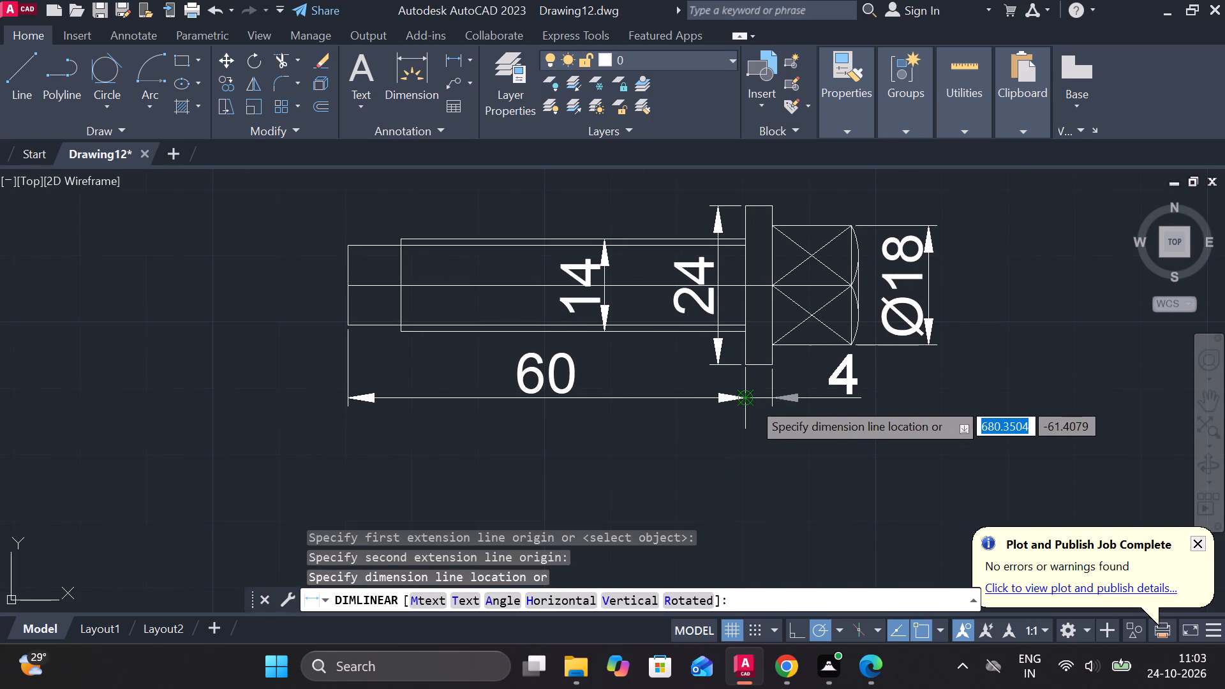
click(752, 401)
Dimension the height of the pin's reduced free end with a vertical linear dimension placed outside that end.
scroll(806, 405, down, 1)
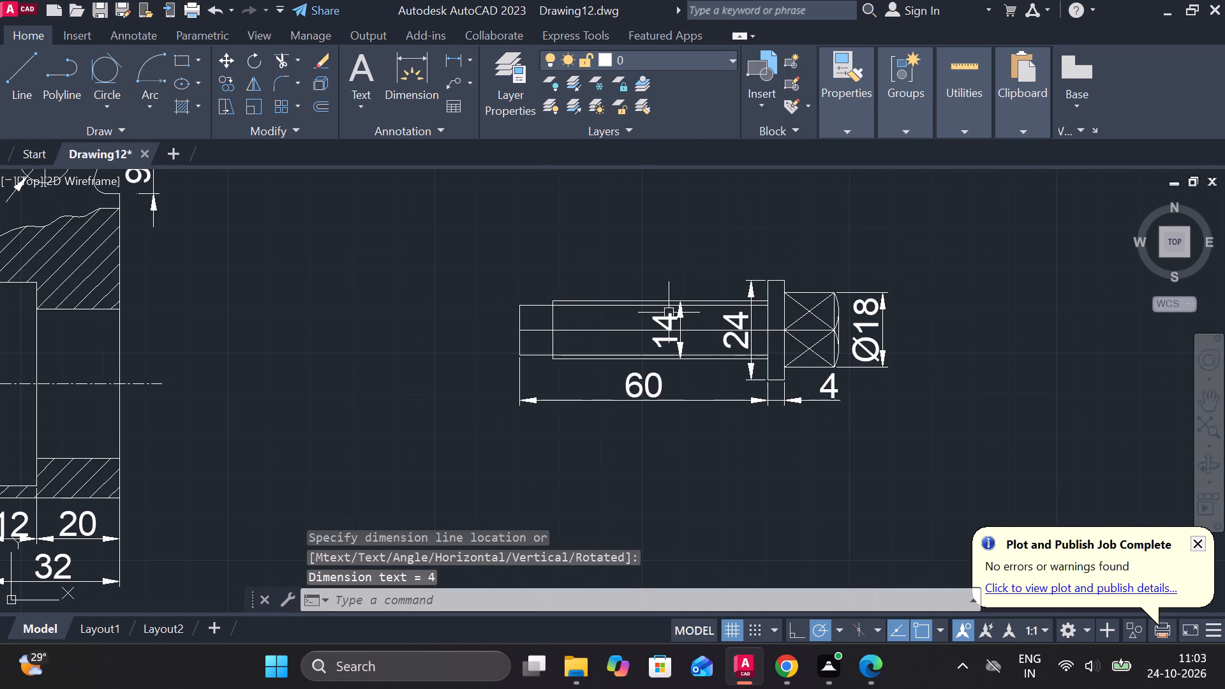
middle_drag(554, 310, 603, 327)
scroll(584, 323, up, 1)
key(space)
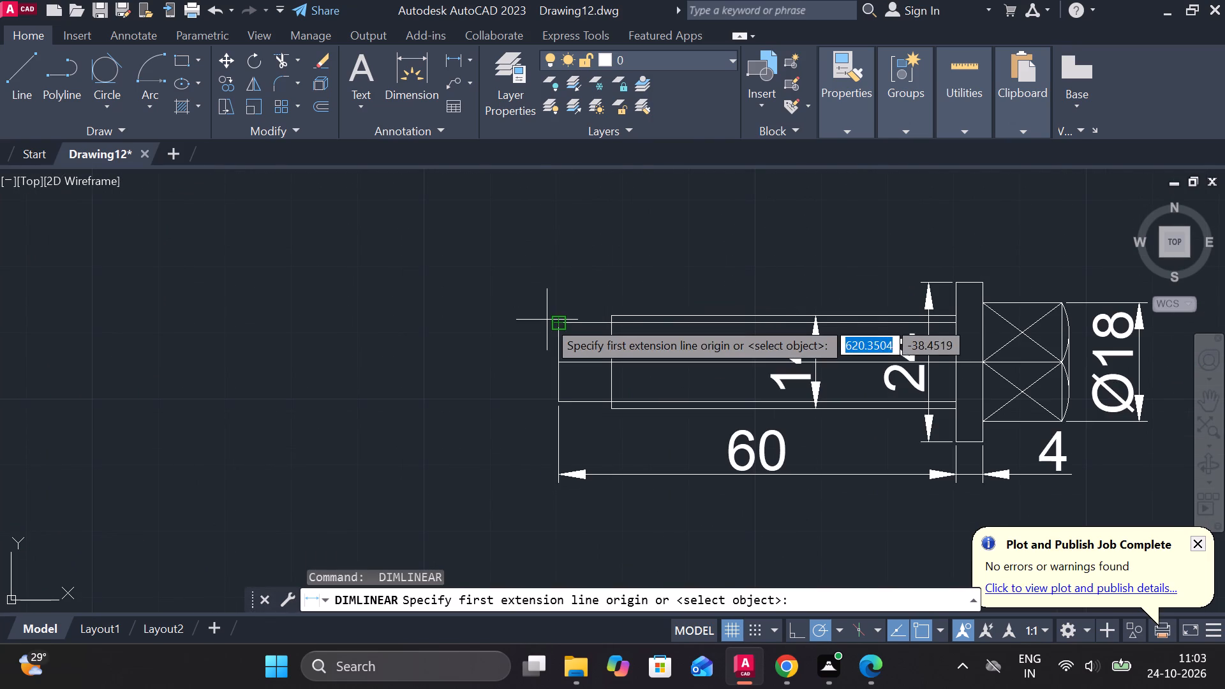
click(547, 320)
click(560, 398)
click(501, 361)
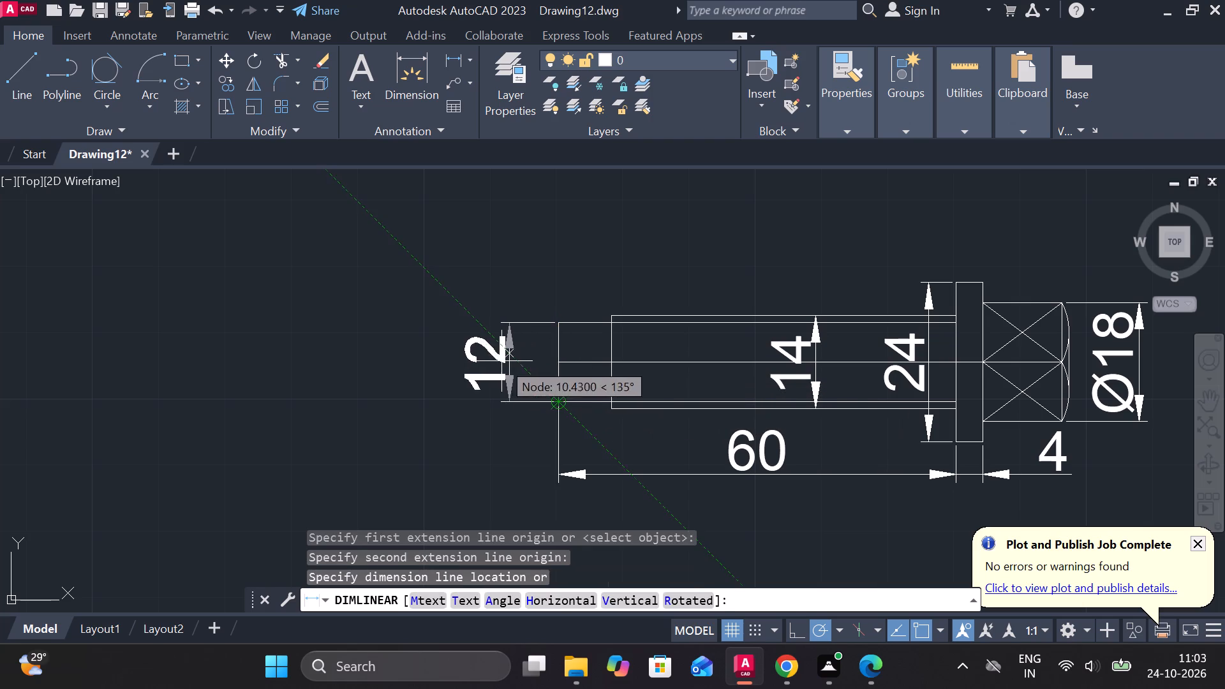
Move the shank length dimension farther below the pin, clear of the collar thickness dimension line.
middle_drag(828, 419, 812, 419)
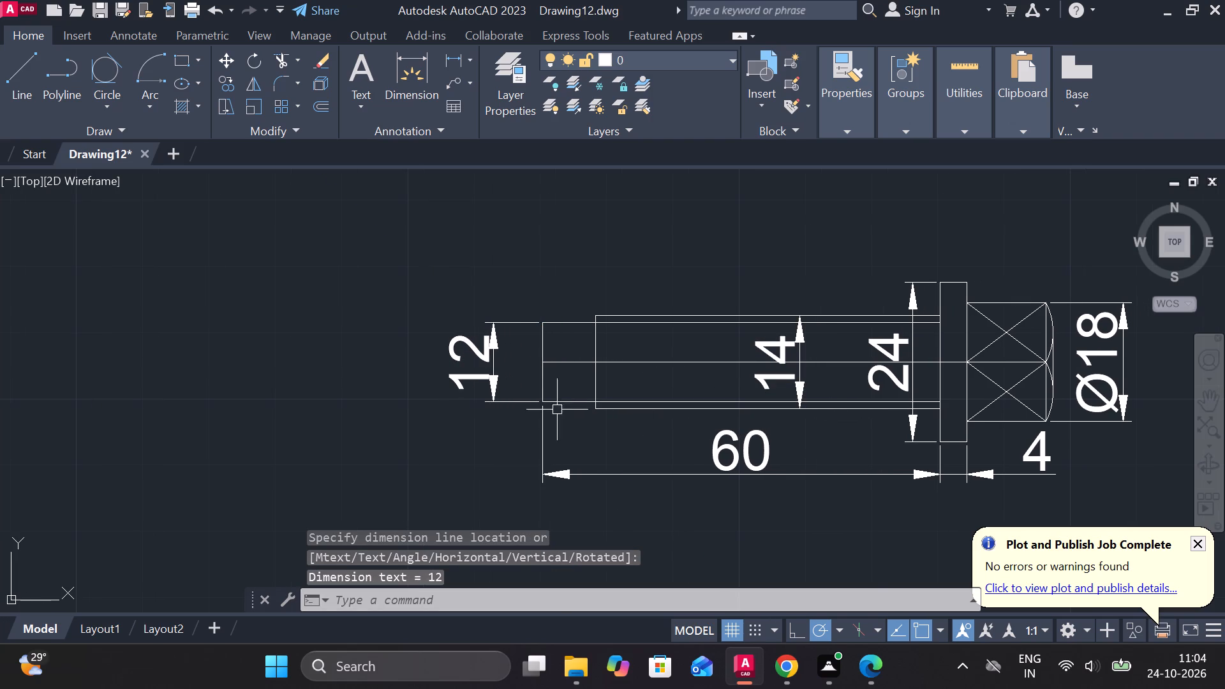
scroll(720, 459, up, 1)
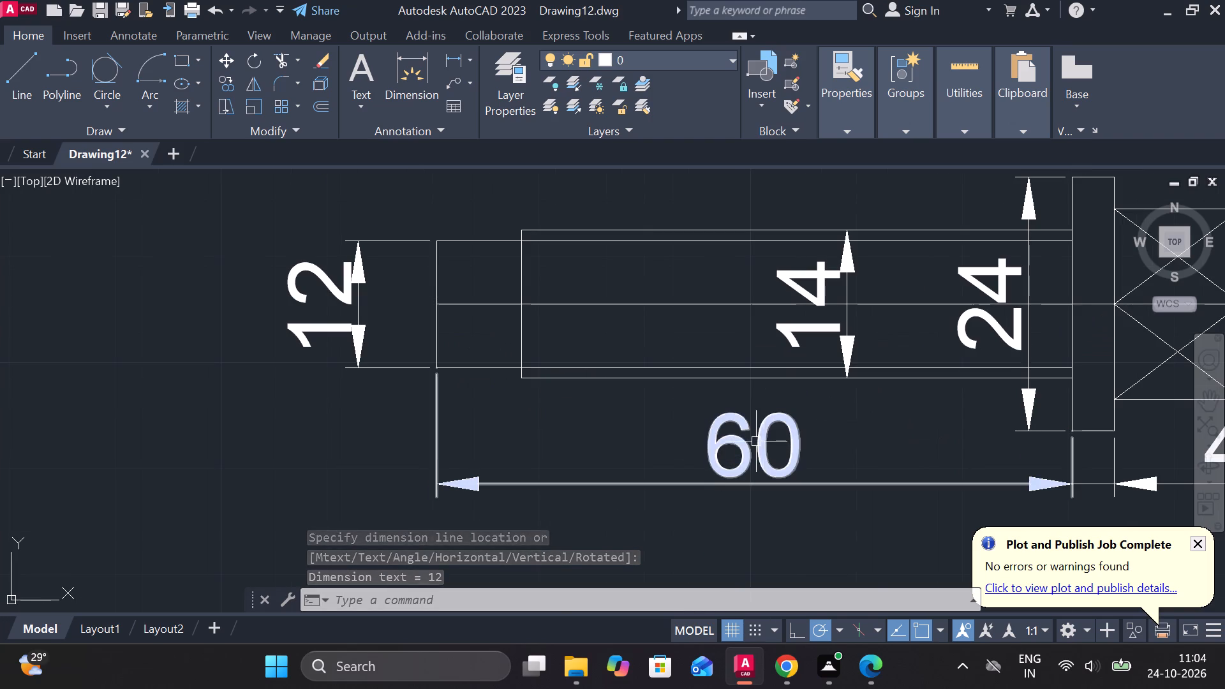
click(756, 441)
drag(751, 445, 751, 451)
middle_drag(740, 482, 737, 410)
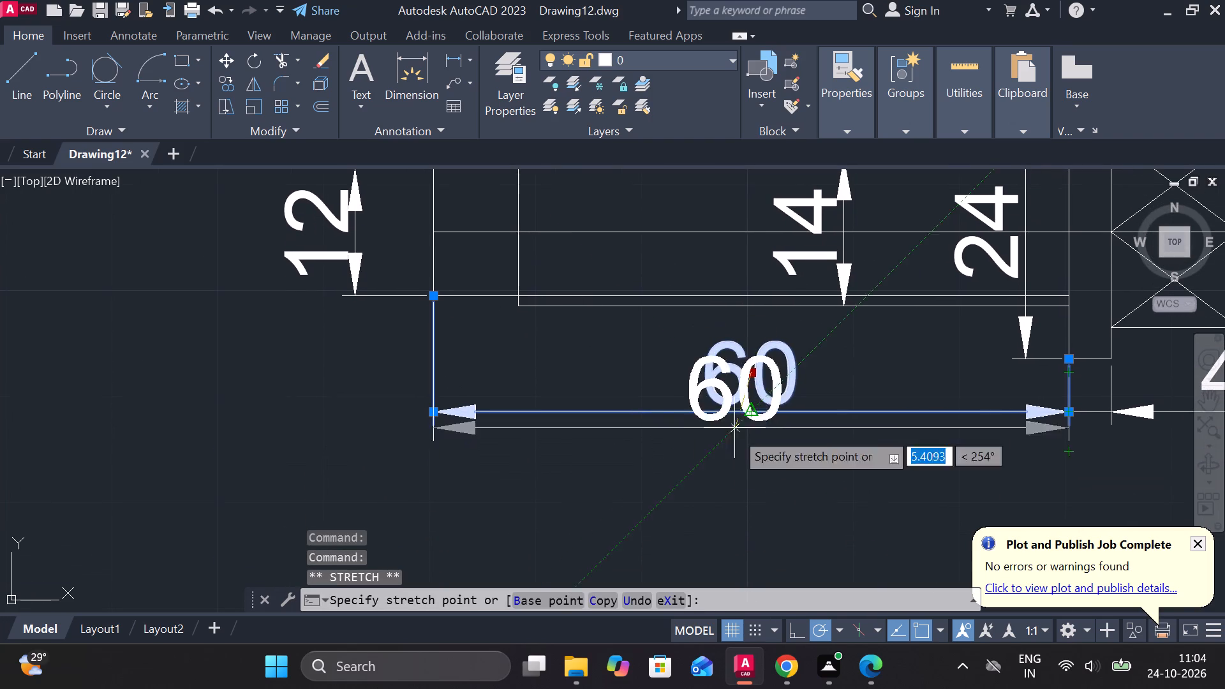
double_click(735, 484)
key(Escape)
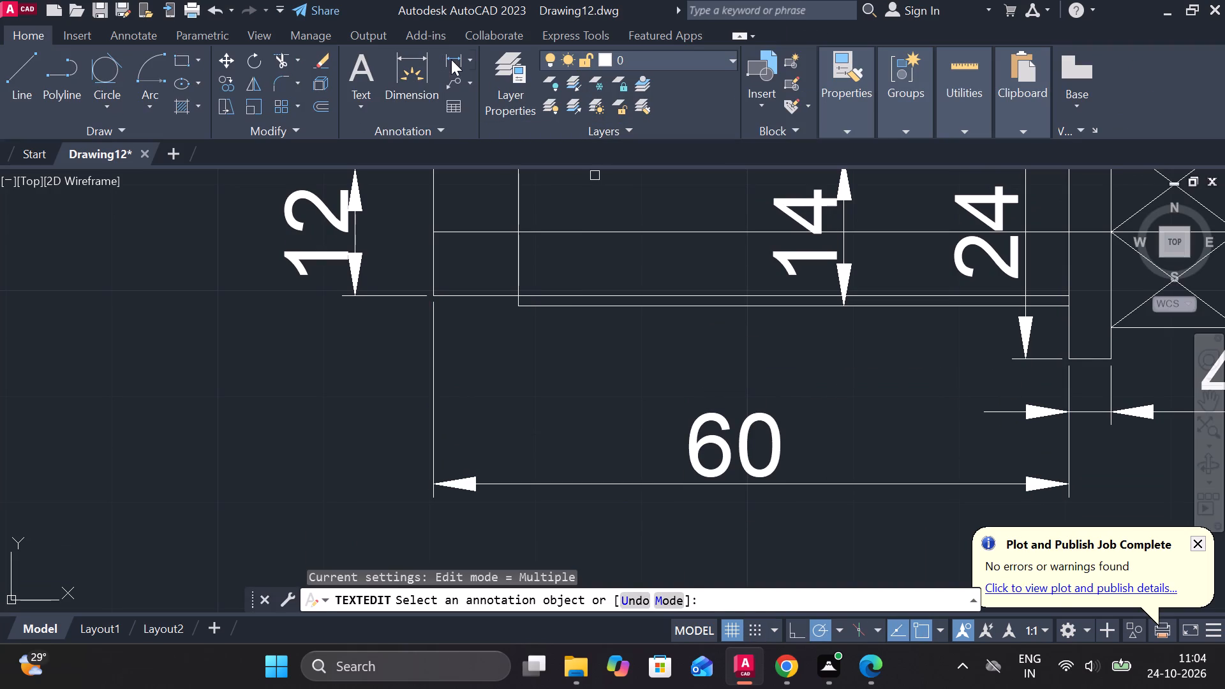
Dimension the horizontal length from the shank's shoulder to the near face of the collar, between the pin and the longer length dimension.
click(452, 59)
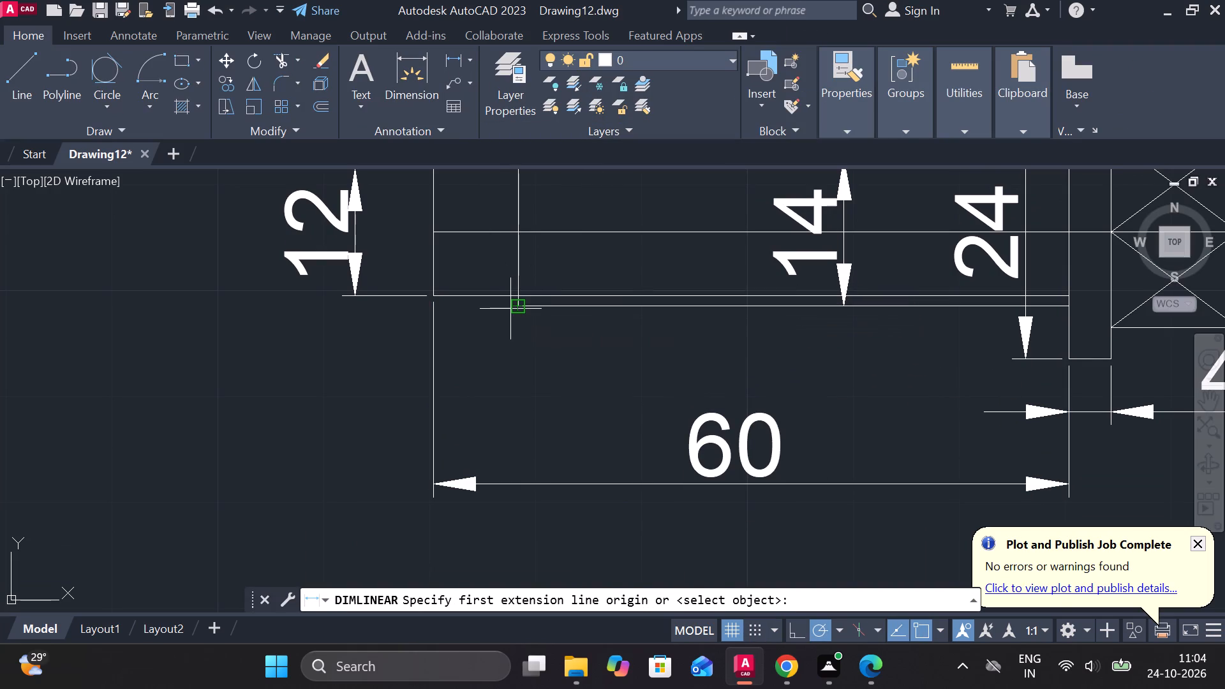
click(510, 309)
click(1074, 337)
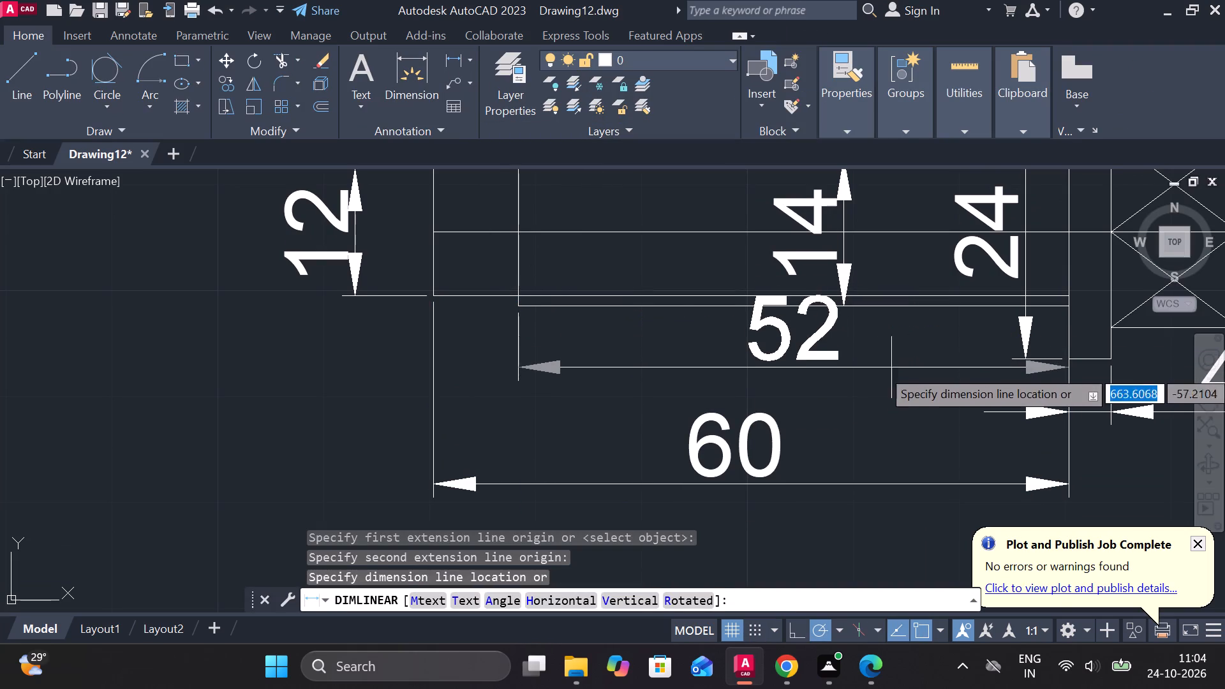
click(829, 392)
Add a diameter symbol before the 12 dimension on the pin's reduced free end.
scroll(835, 395, down, 1)
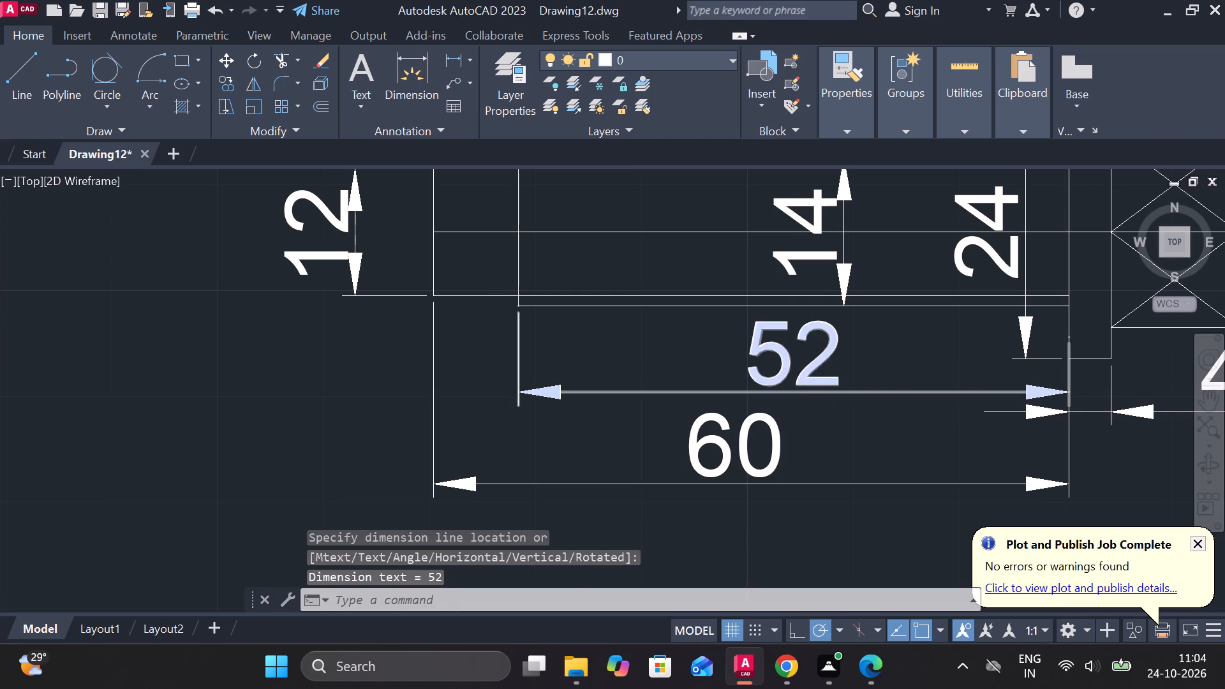
middle_drag(863, 413, 799, 373)
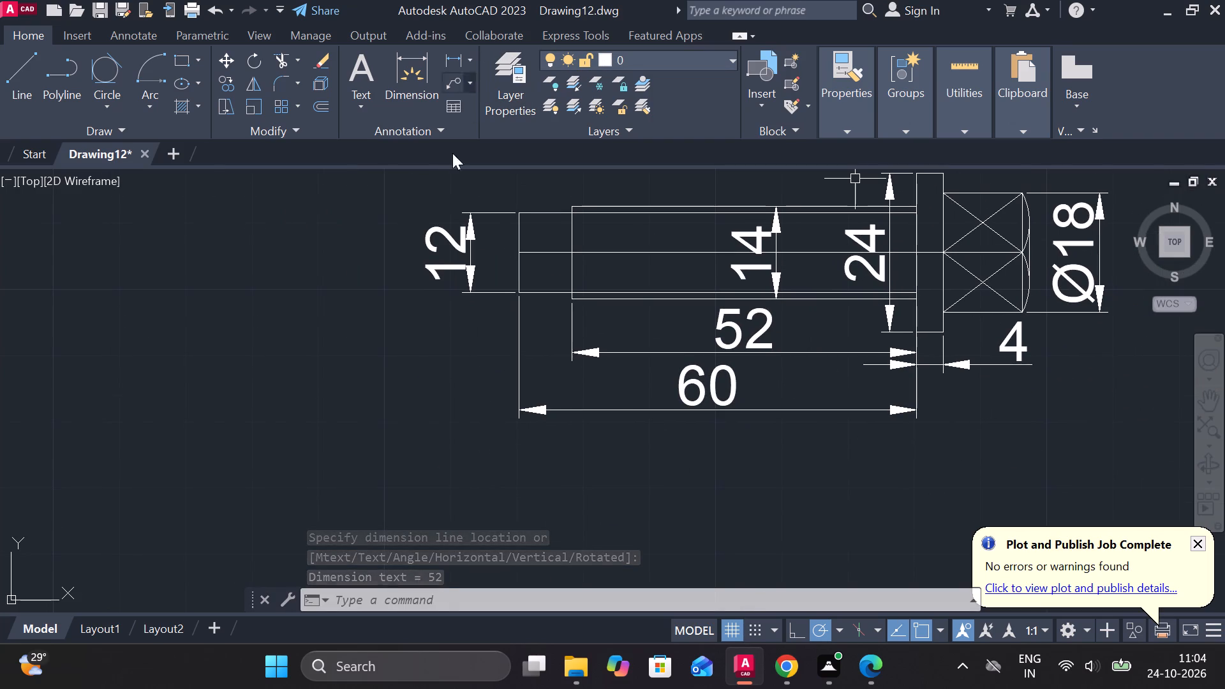
click(451, 251)
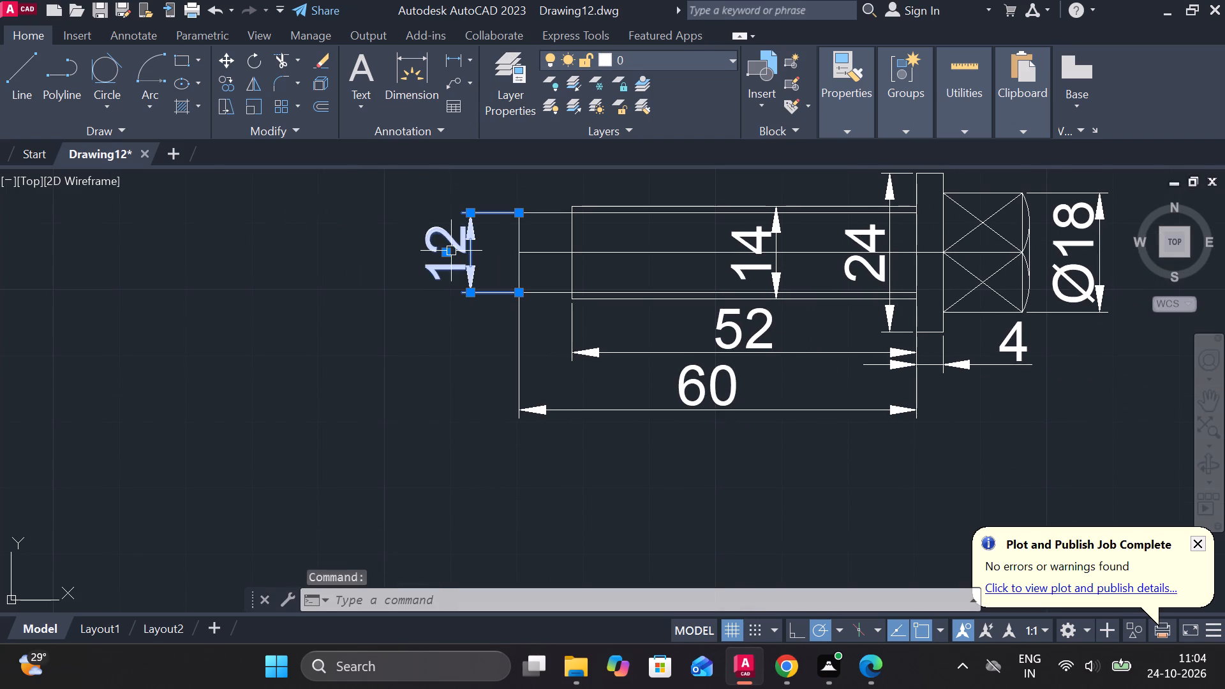
double_click(438, 246)
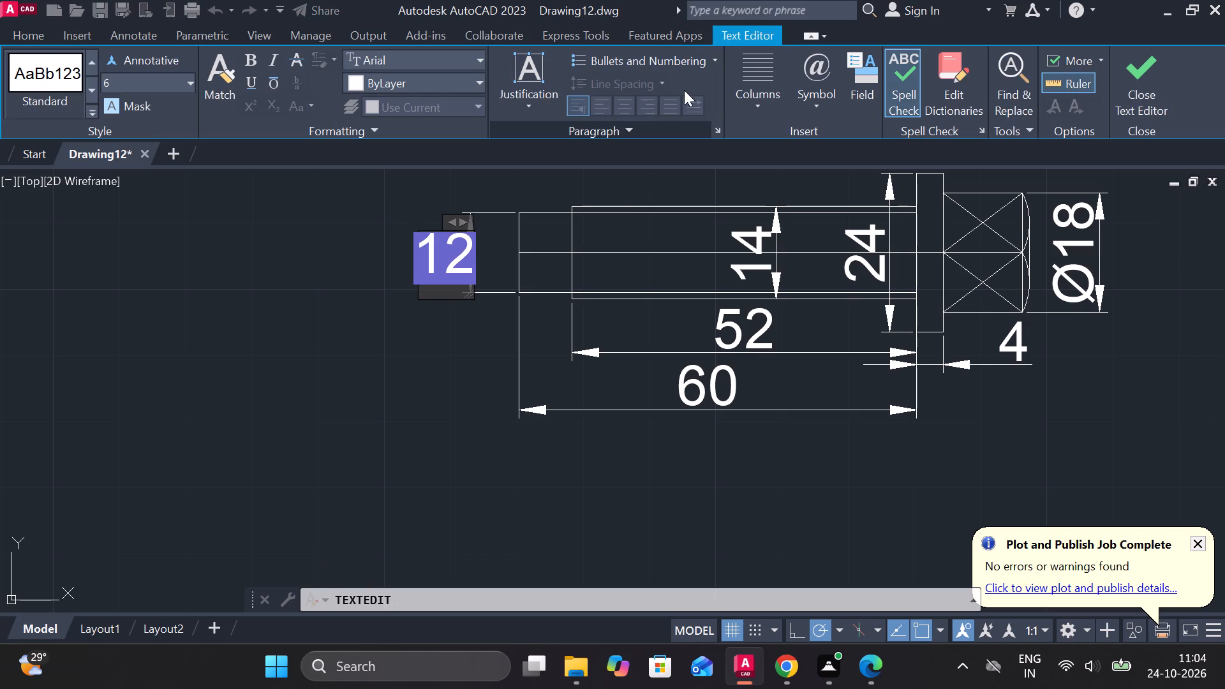
click(812, 113)
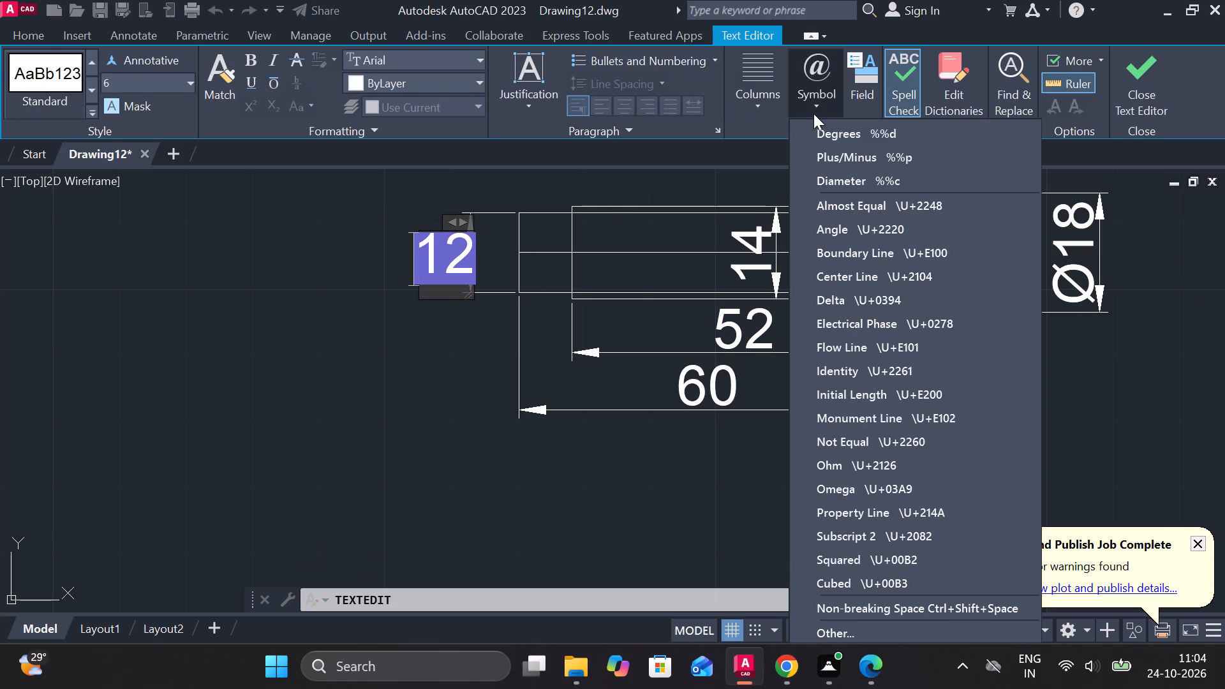
click(835, 187)
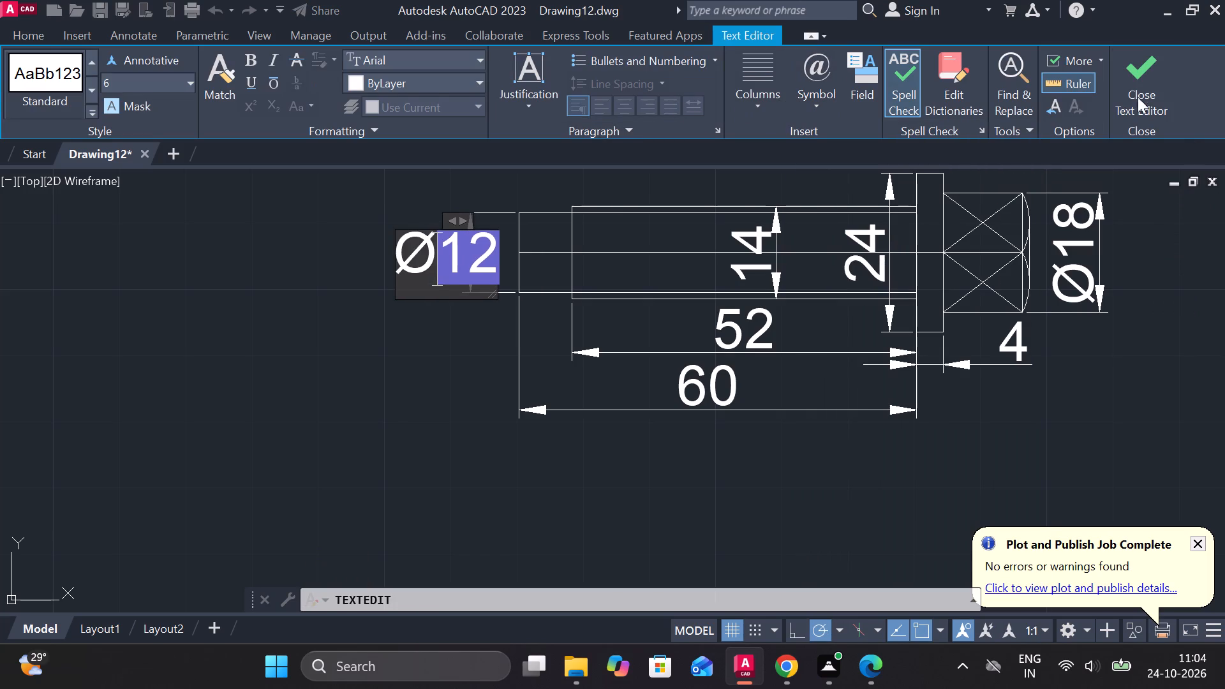
click(1136, 89)
Move the text of the shank's 14 dimension above the pin, clear of the outline.
middle_drag(962, 357, 756, 433)
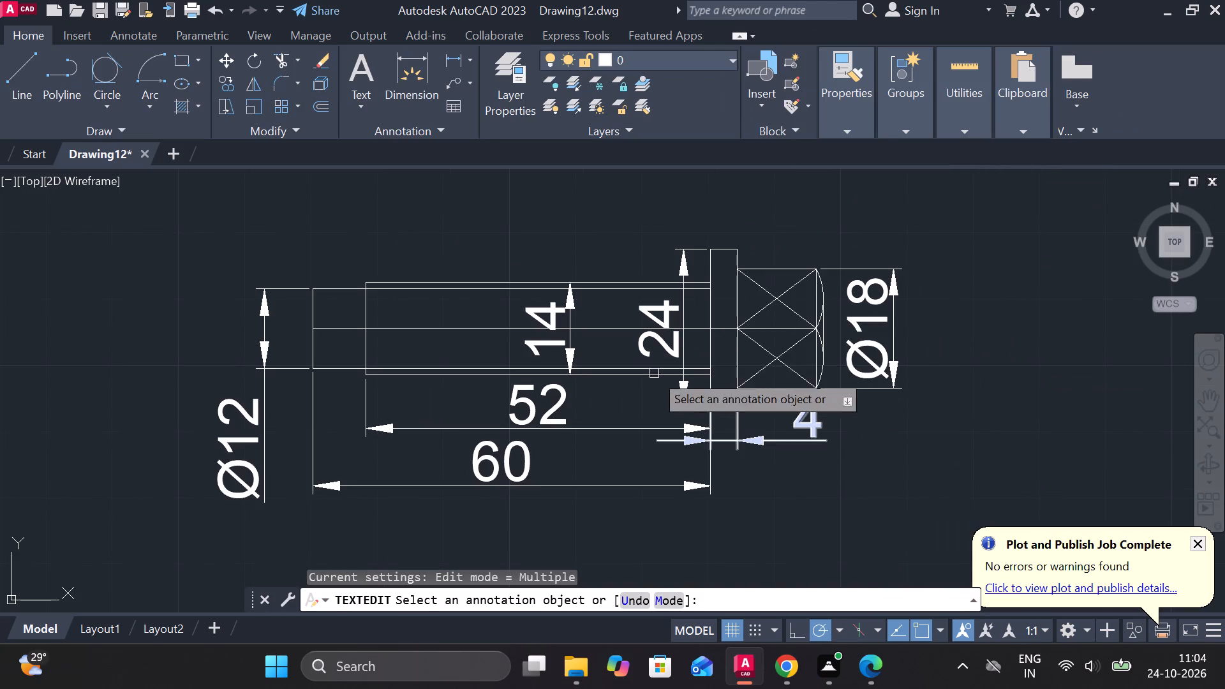
click(571, 311)
key(Escape)
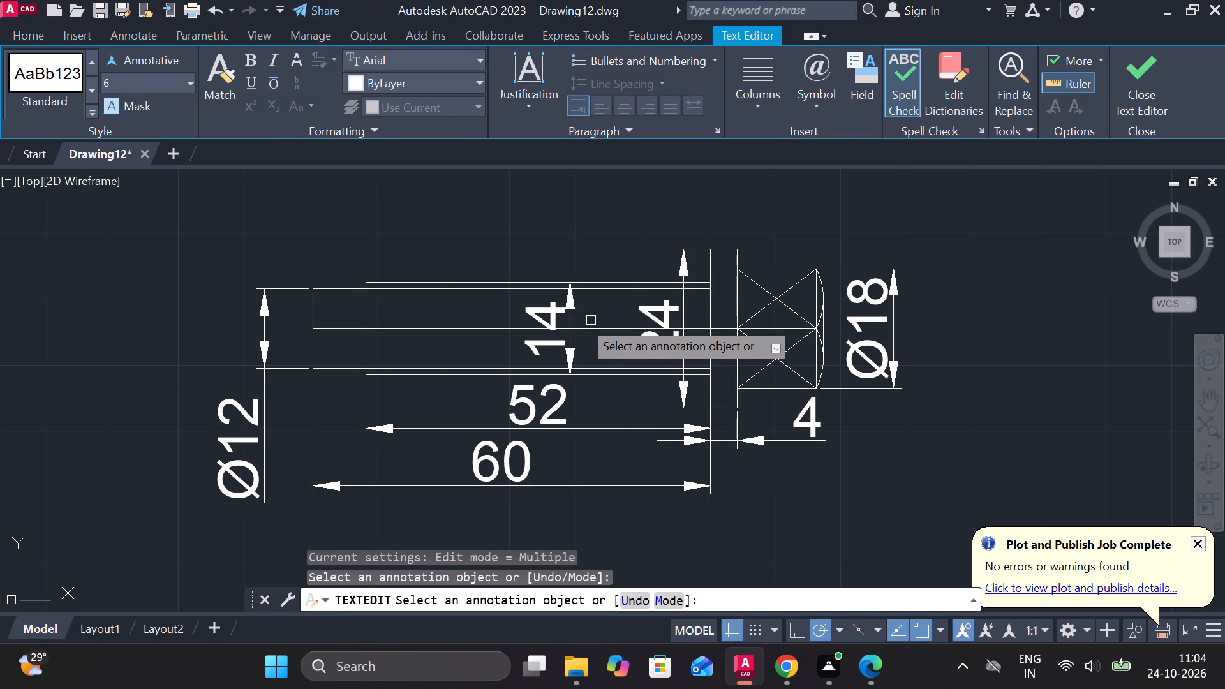
key(Escape)
click(570, 310)
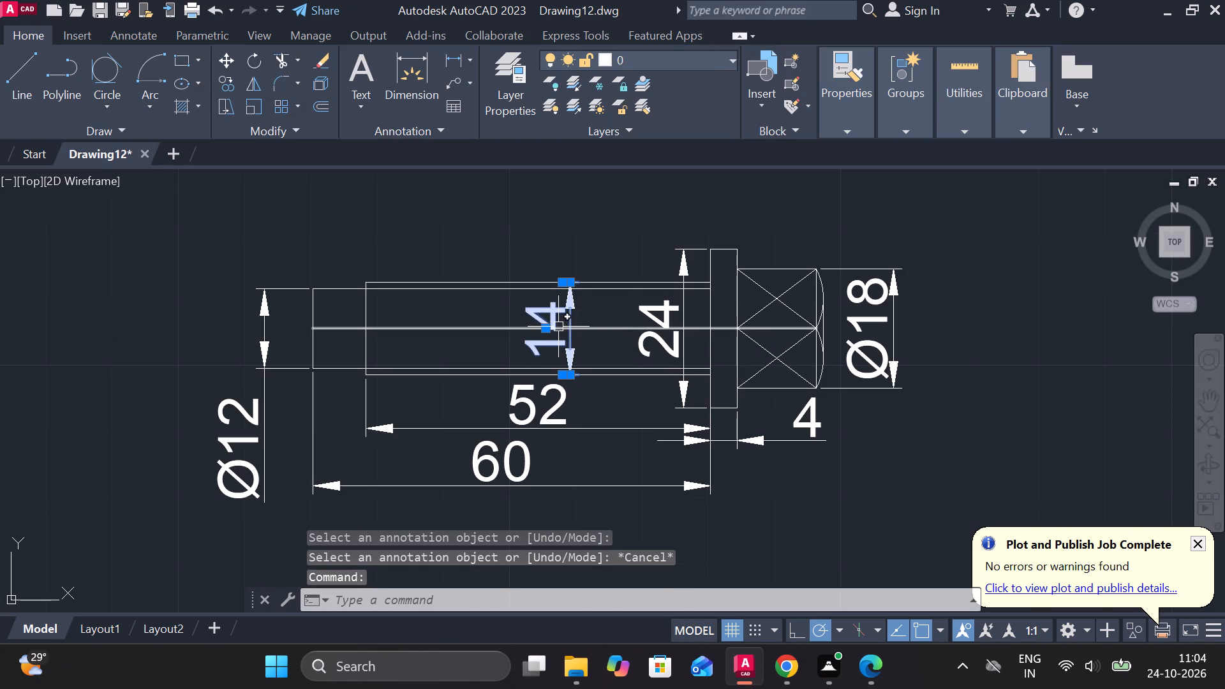
click(547, 329)
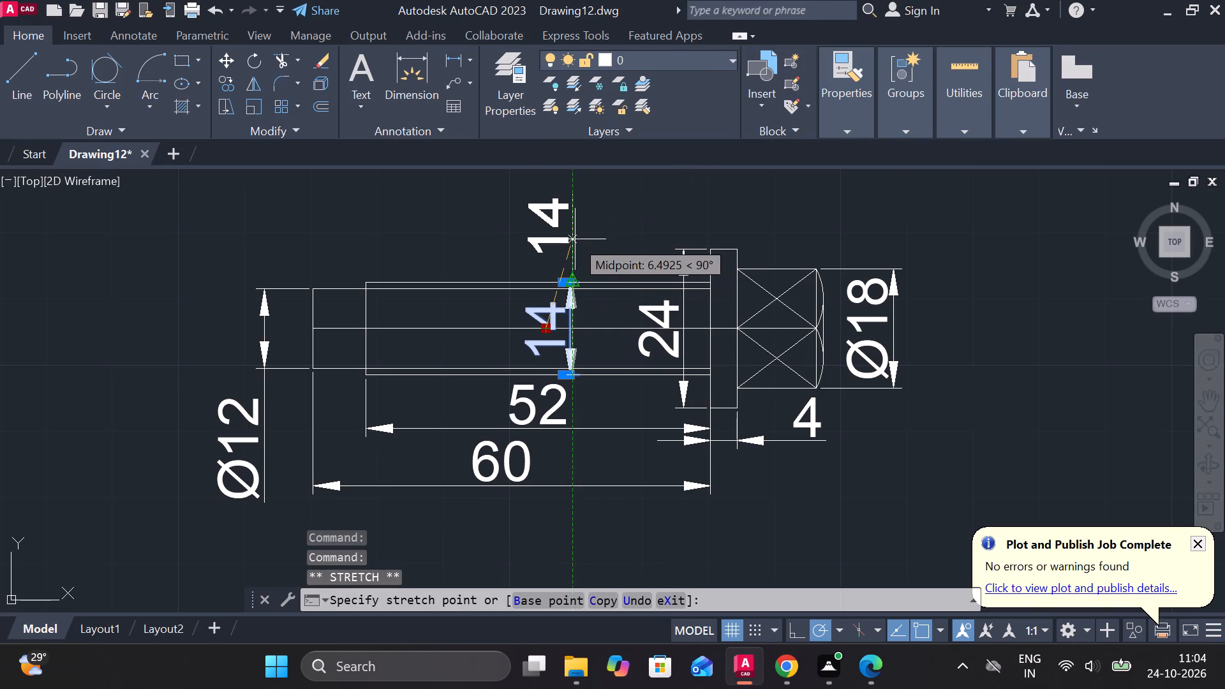
click(583, 226)
key(Escape)
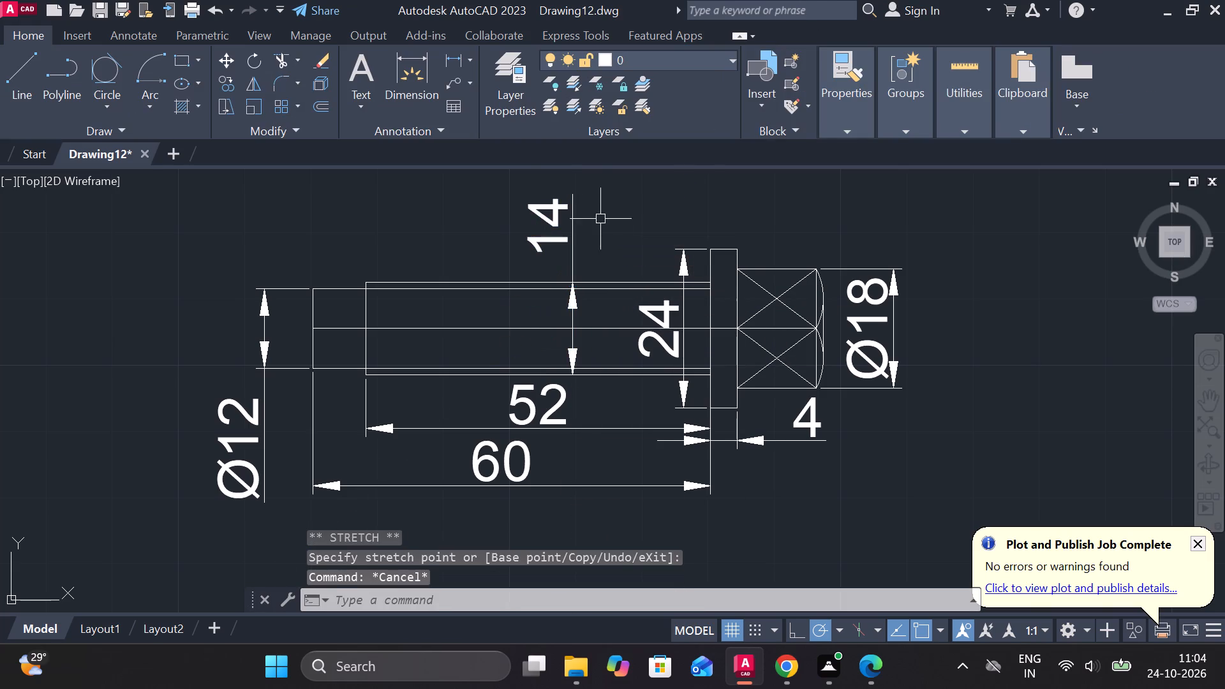
Prefix the shank's height dimension with M so it reads M14.
double_click(554, 203)
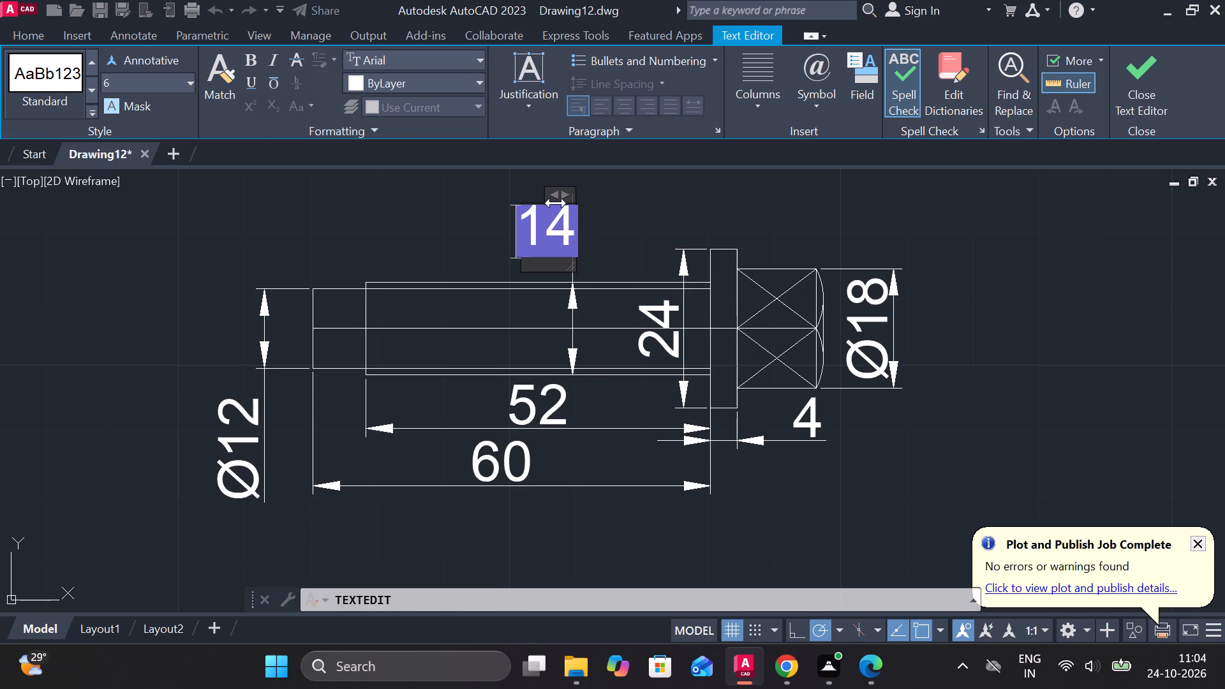
key(m)
click(1155, 85)
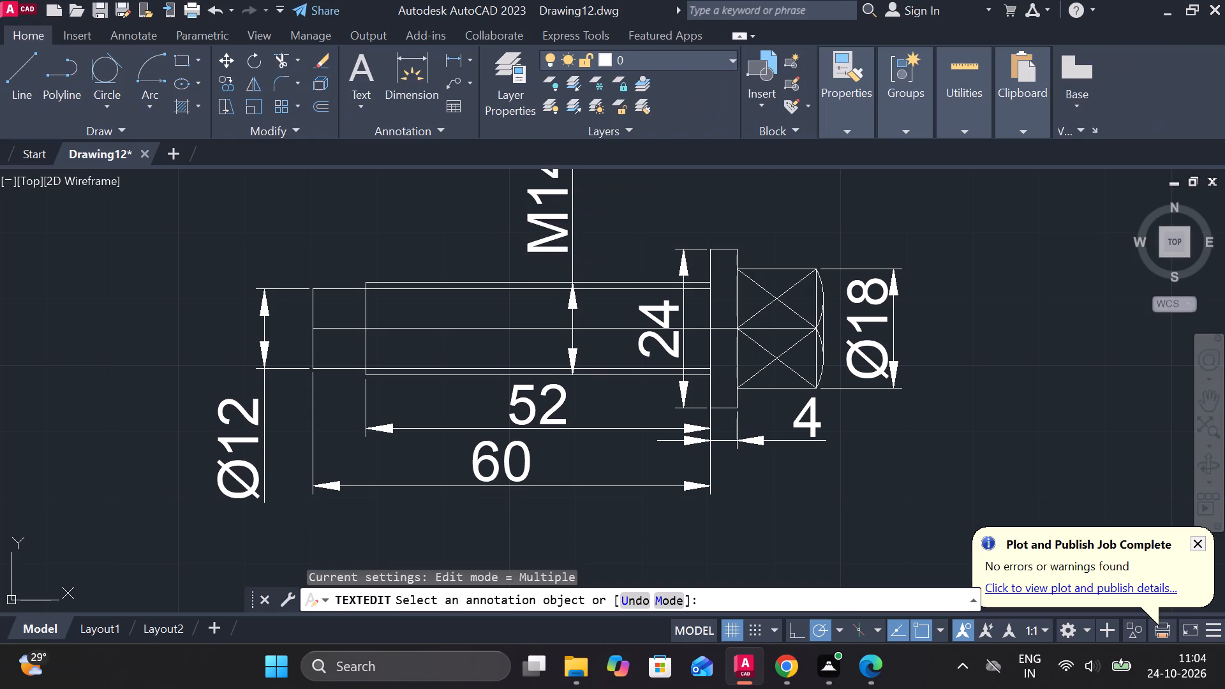
Add a diameter symbol before the collar's 24 dimension.
double_click(667, 306)
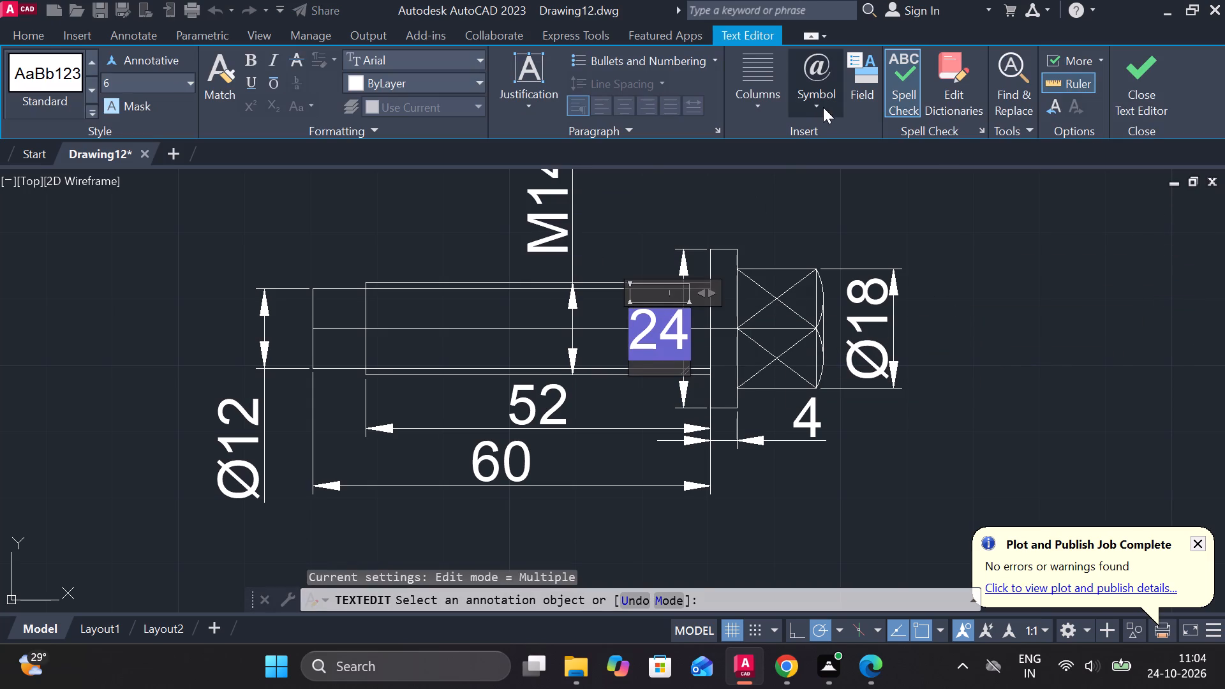
click(823, 107)
click(850, 183)
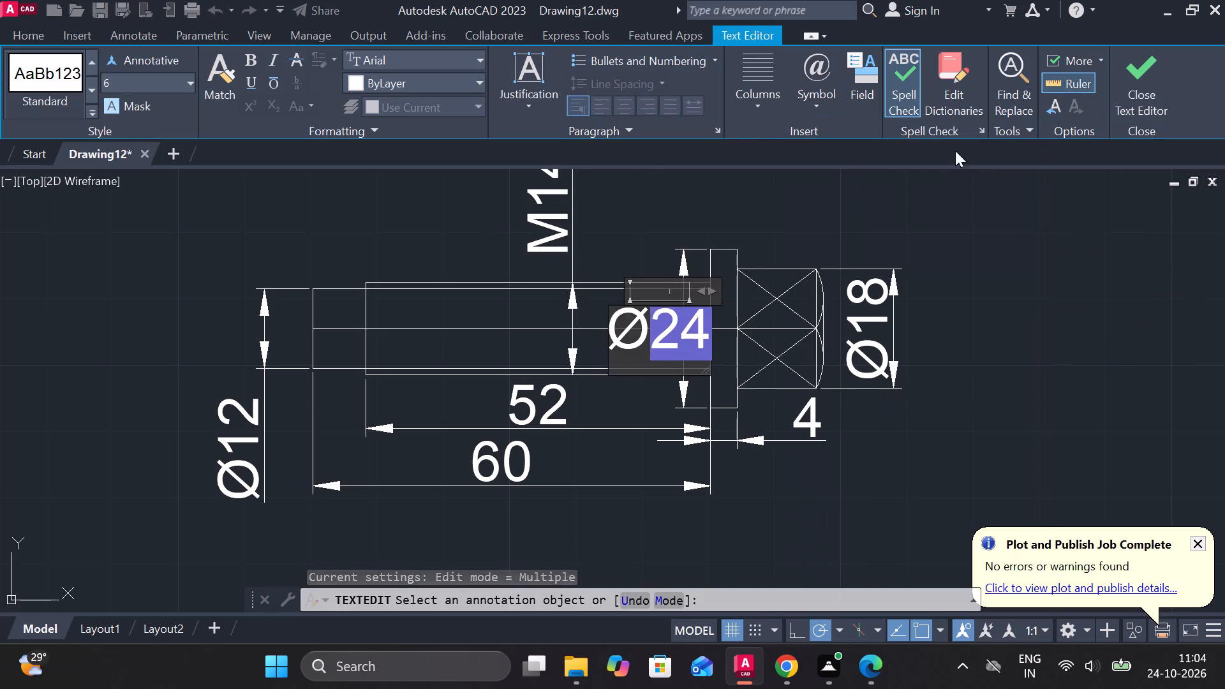
double_click(1129, 81)
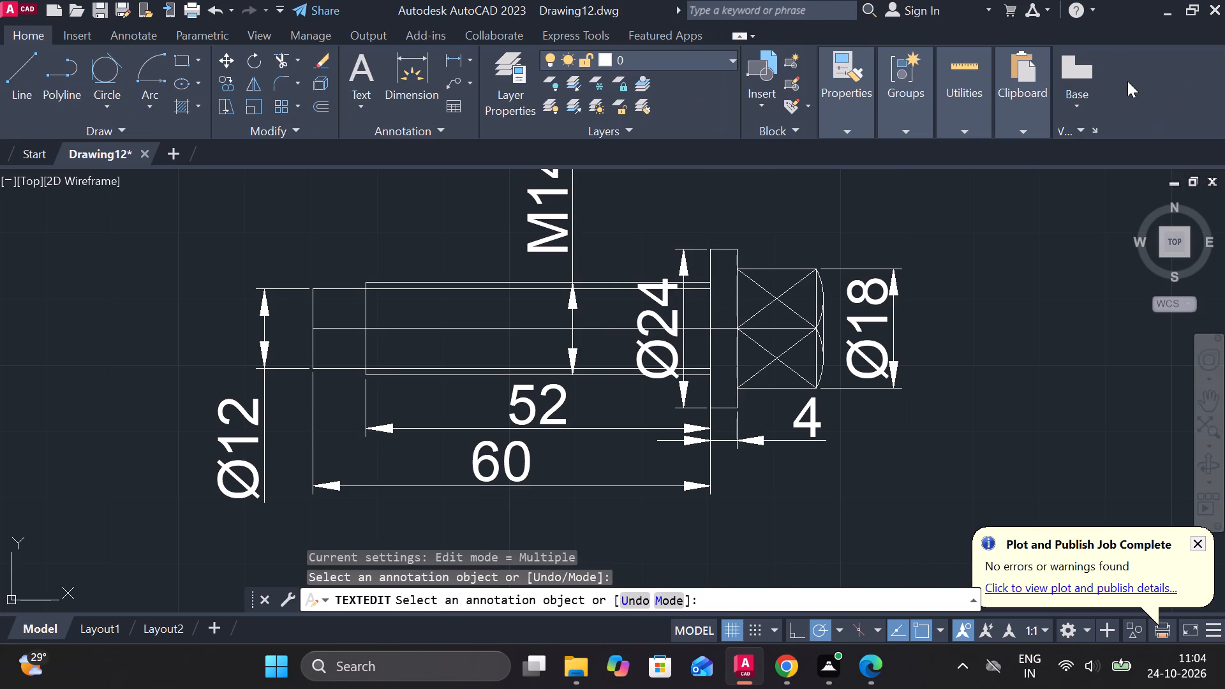
key(Escape)
key(Escape)
Move the text of the collar's Ø24 dimension above the pin, clear of the shank.
click(660, 302)
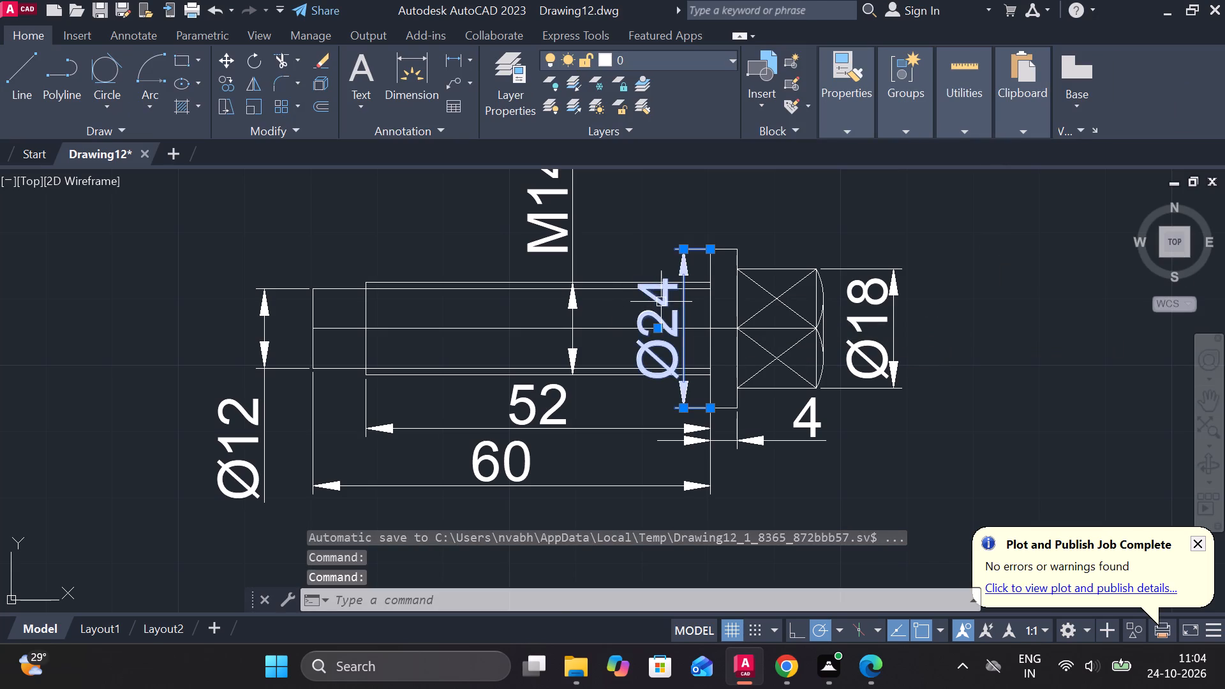
click(660, 332)
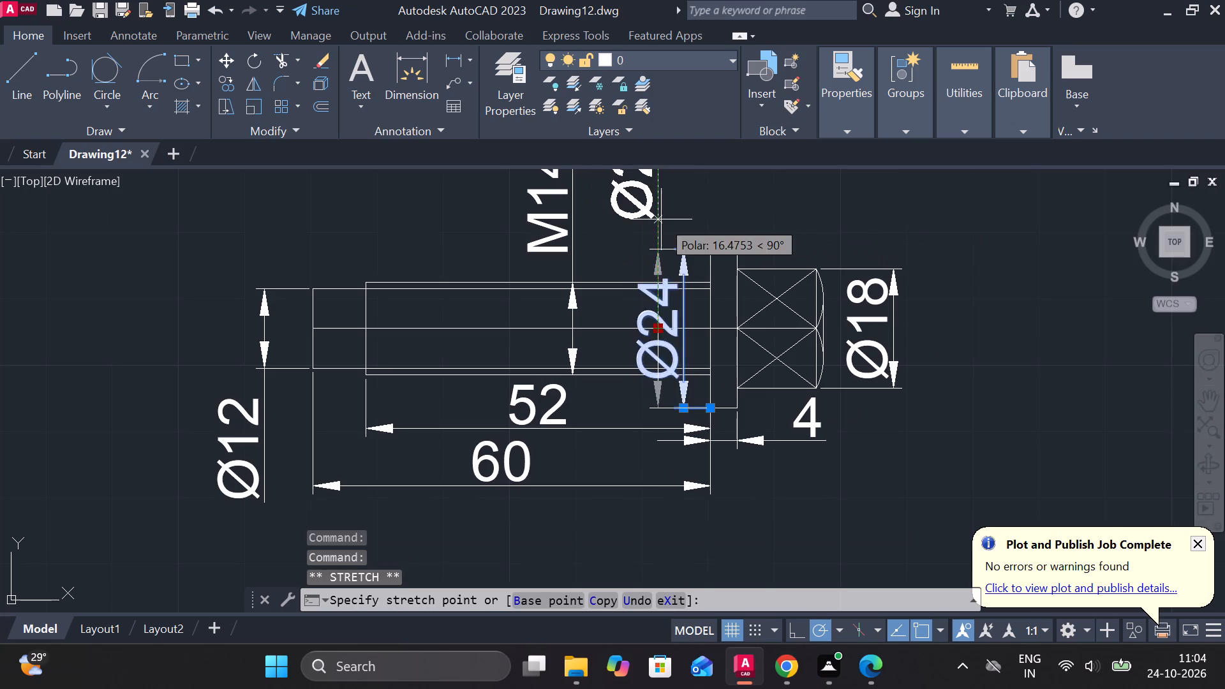
click(661, 219)
key(Escape)
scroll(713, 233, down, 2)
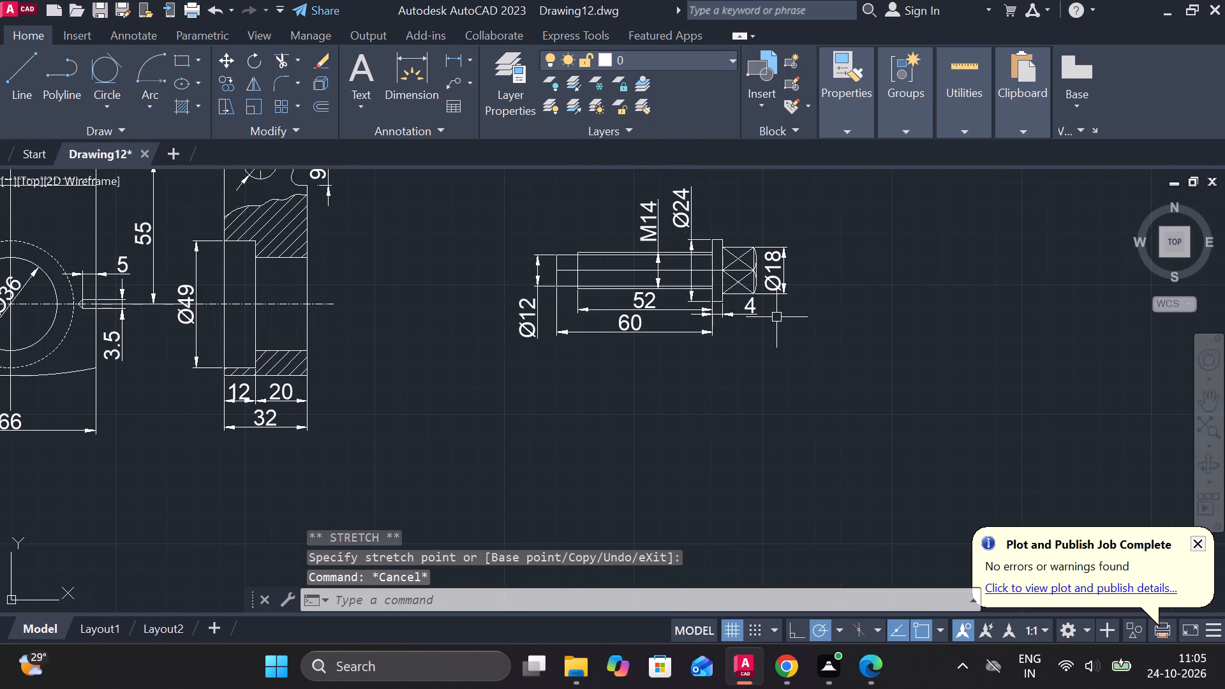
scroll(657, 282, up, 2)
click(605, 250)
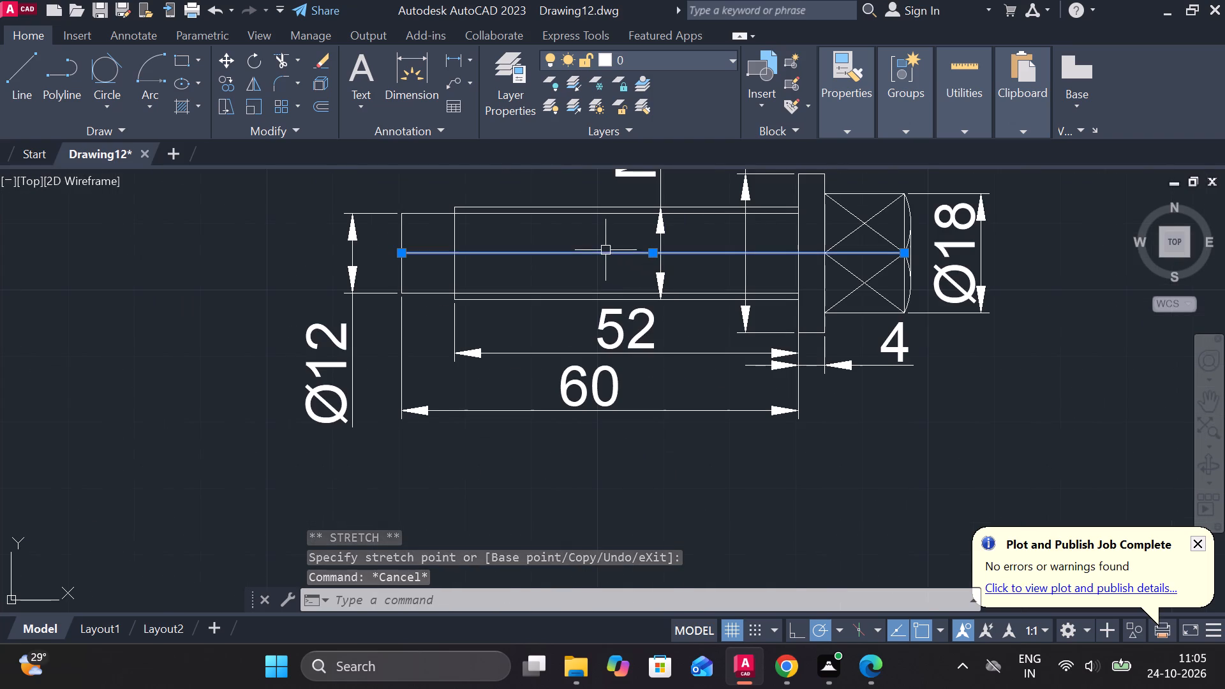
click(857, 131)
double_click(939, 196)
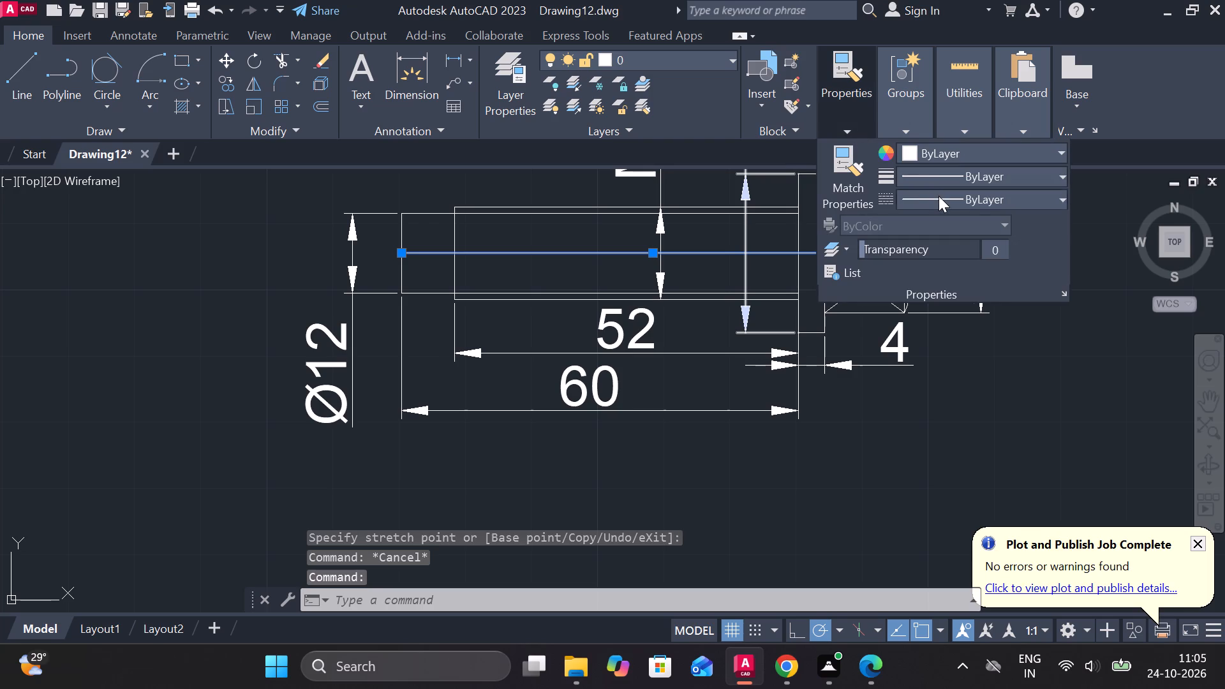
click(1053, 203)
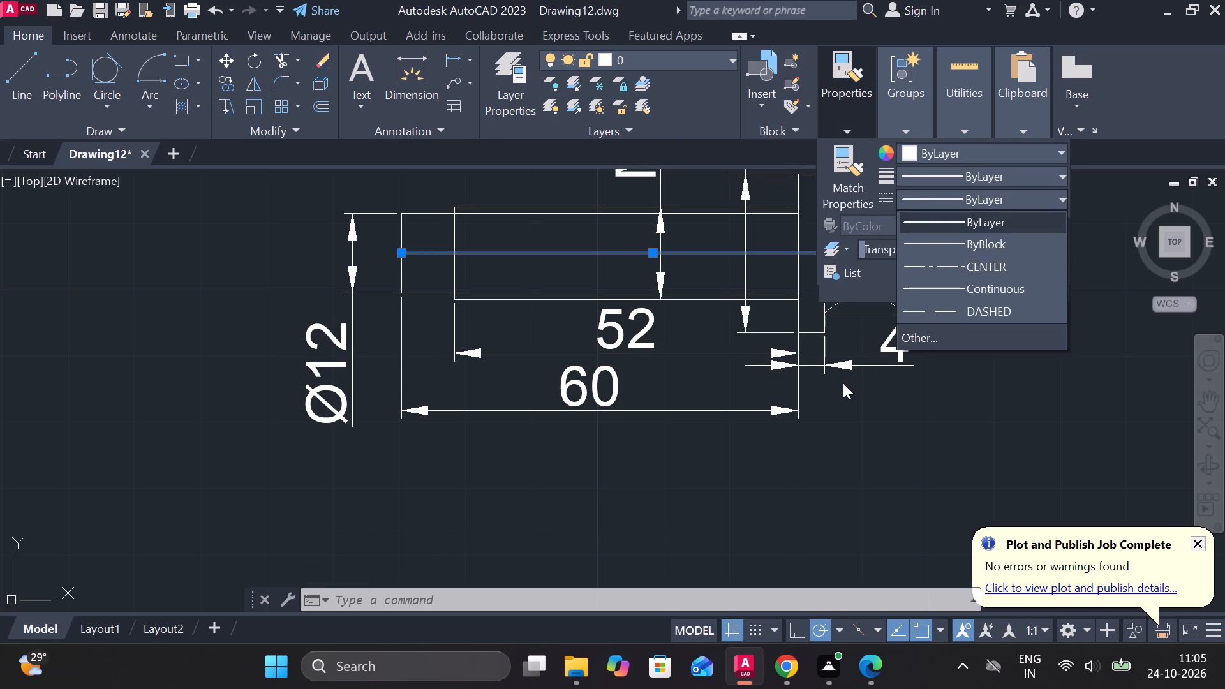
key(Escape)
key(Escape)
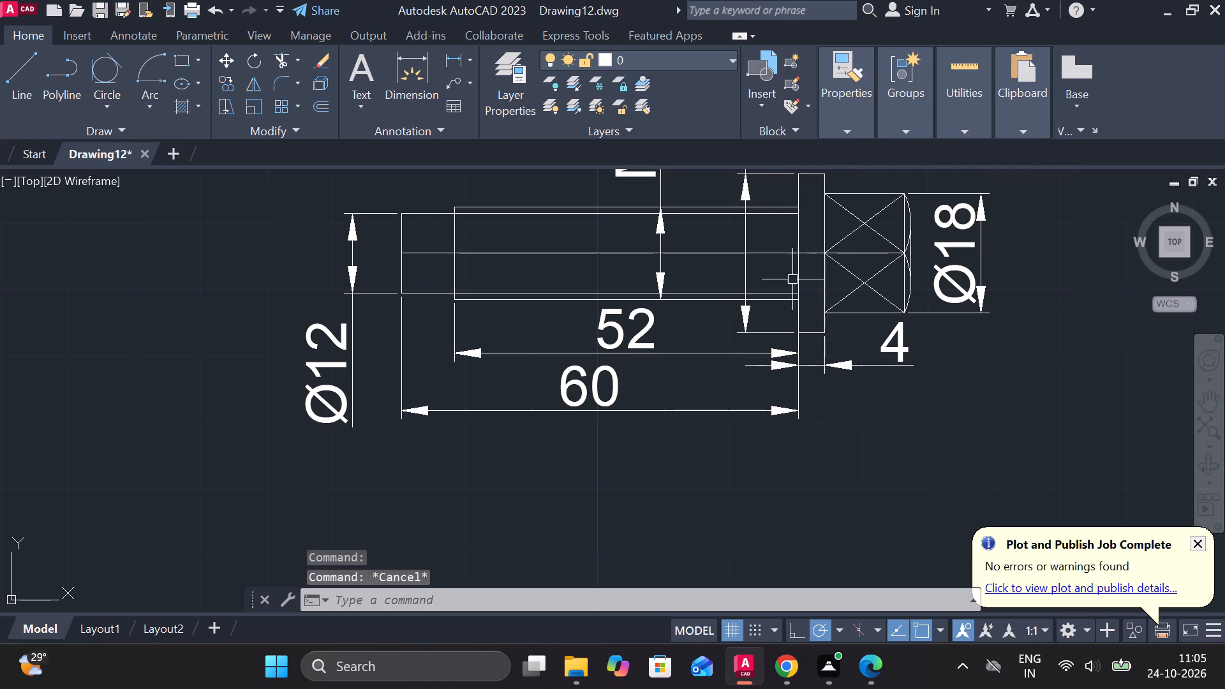
Change the linetype of the pin's horizontal axis line to CENTER.
click(731, 256)
click(869, 133)
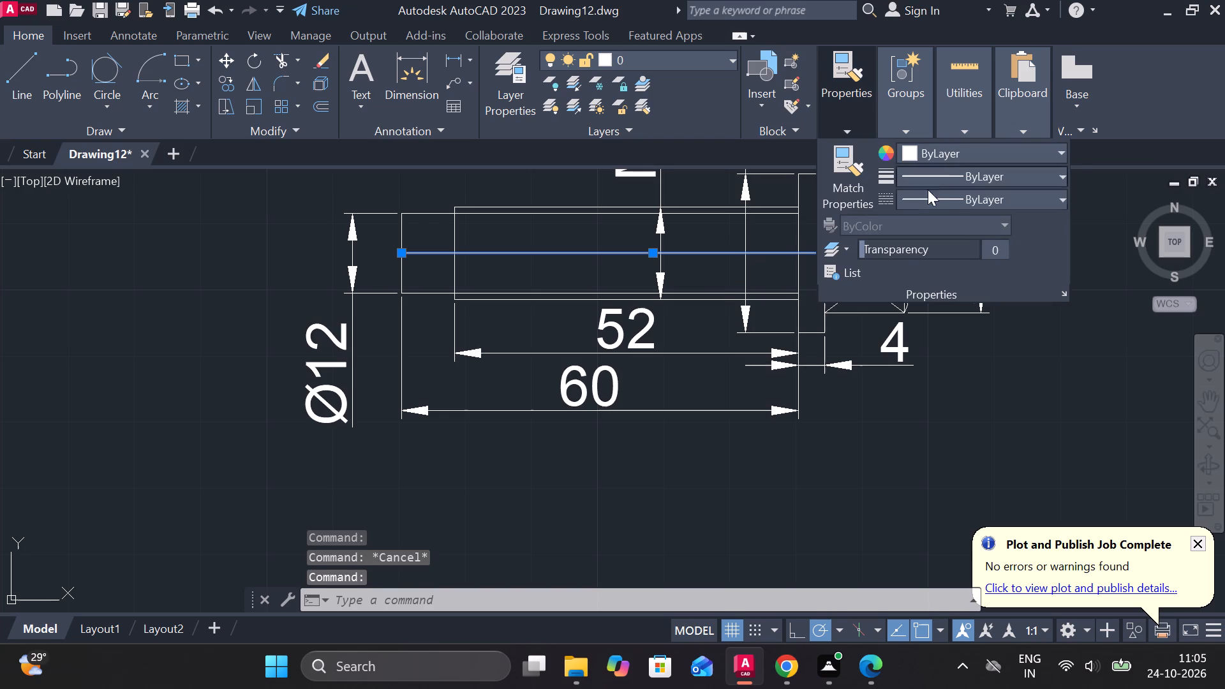
click(942, 195)
click(930, 269)
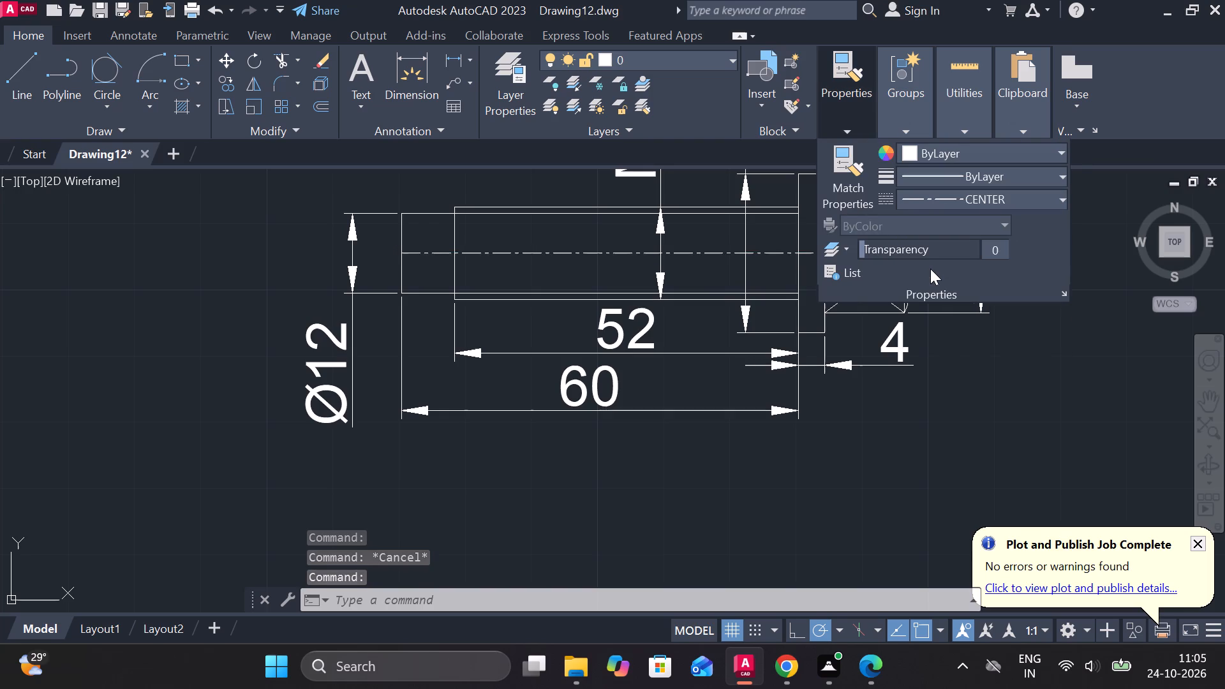
key(Escape)
Add a multileader pointing to the threaded pin's shank, labelled 6 with text height 10.
scroll(856, 392, down, 1)
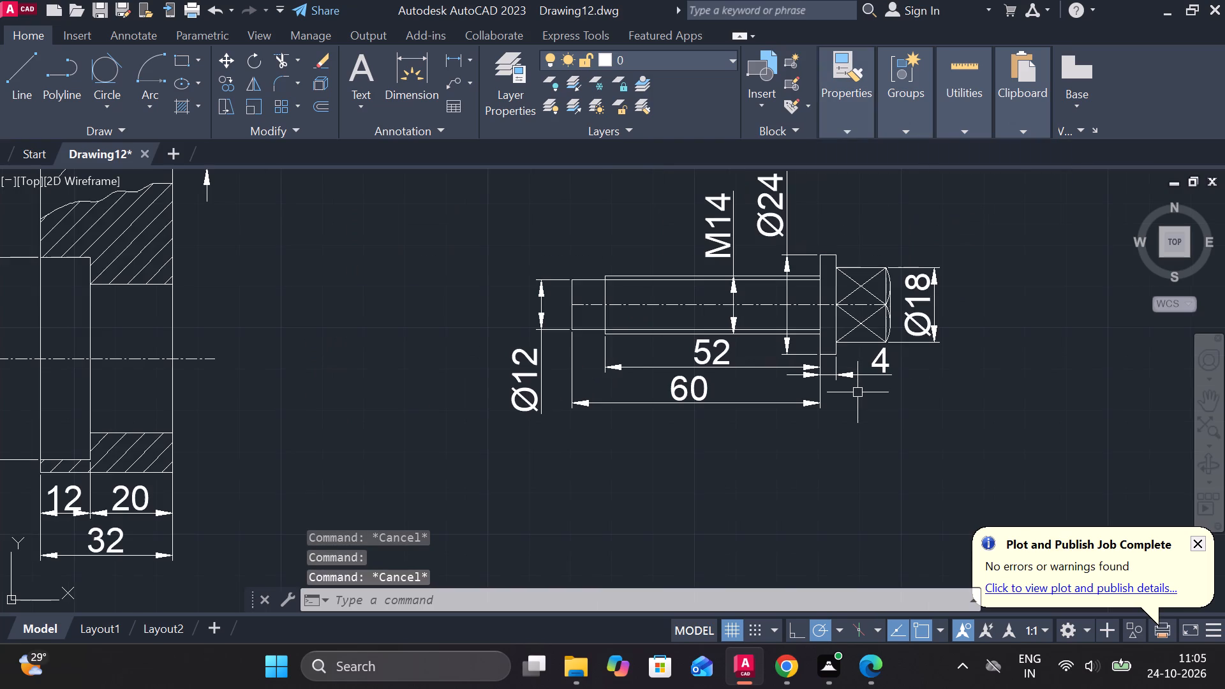
scroll(859, 392, down, 1)
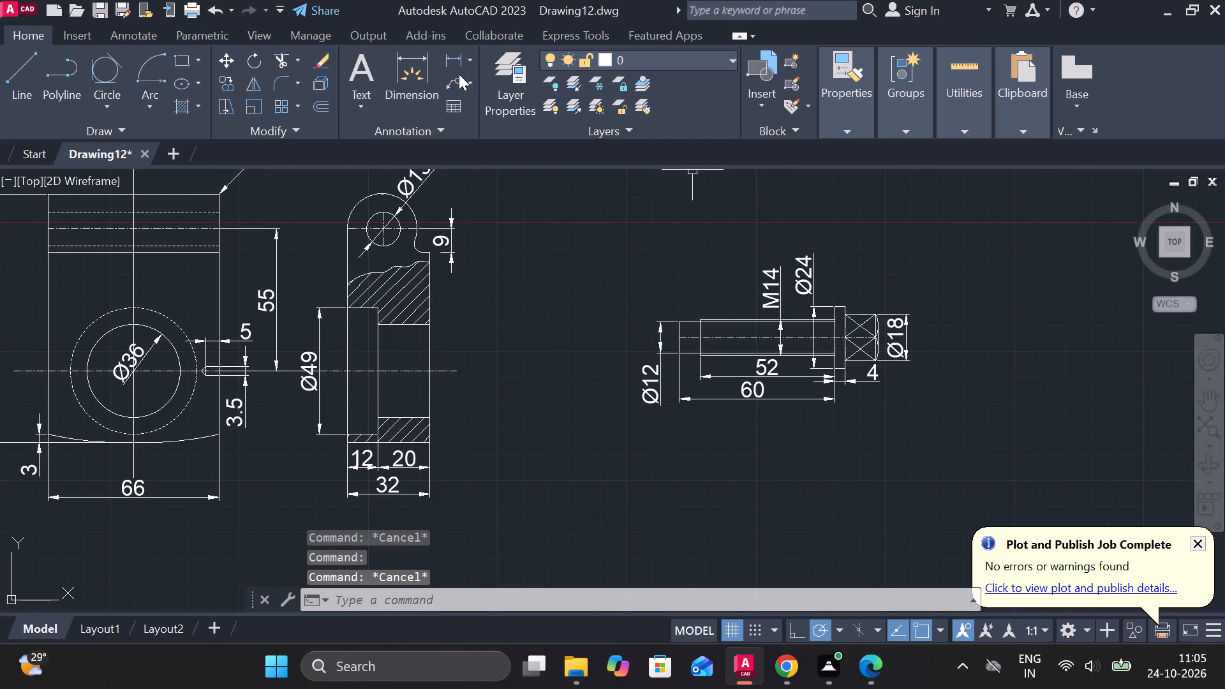
double_click(459, 74)
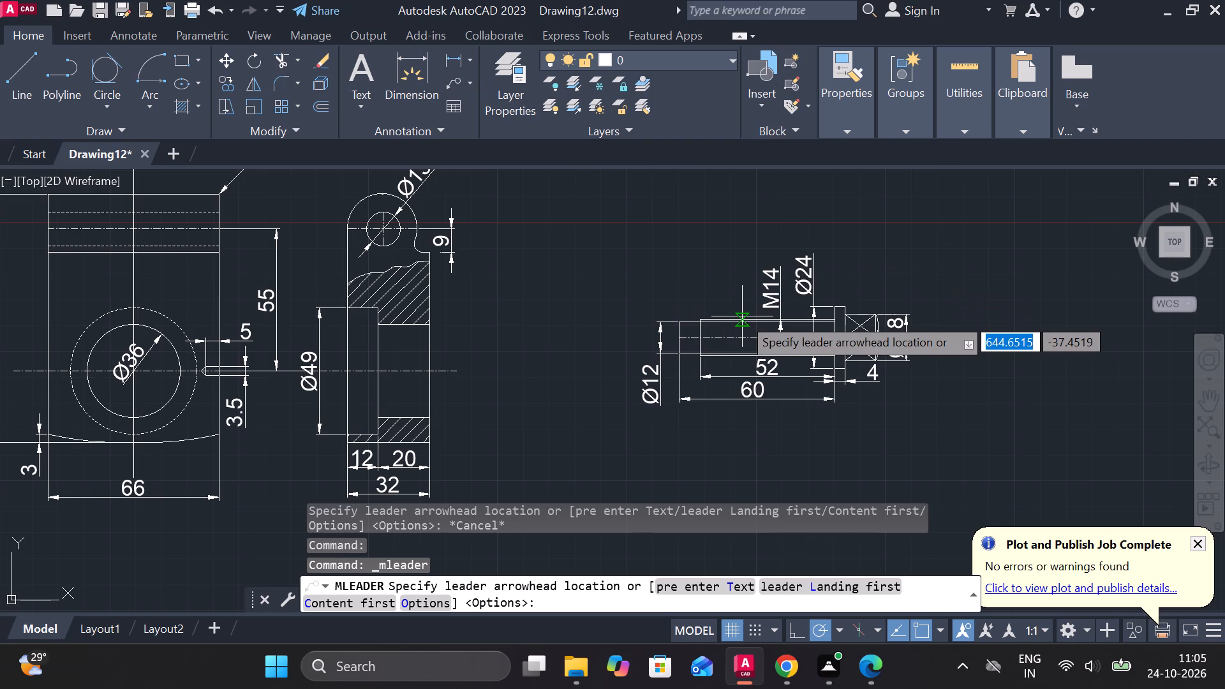
double_click(742, 316)
click(678, 258)
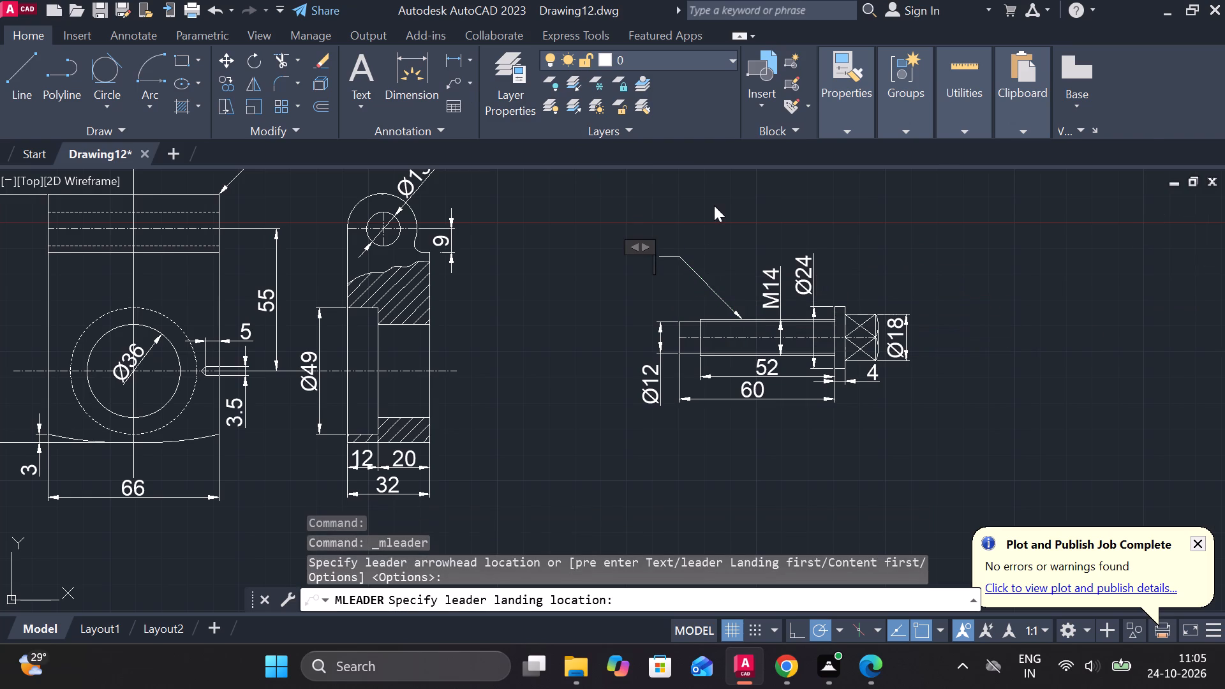
double_click(173, 79)
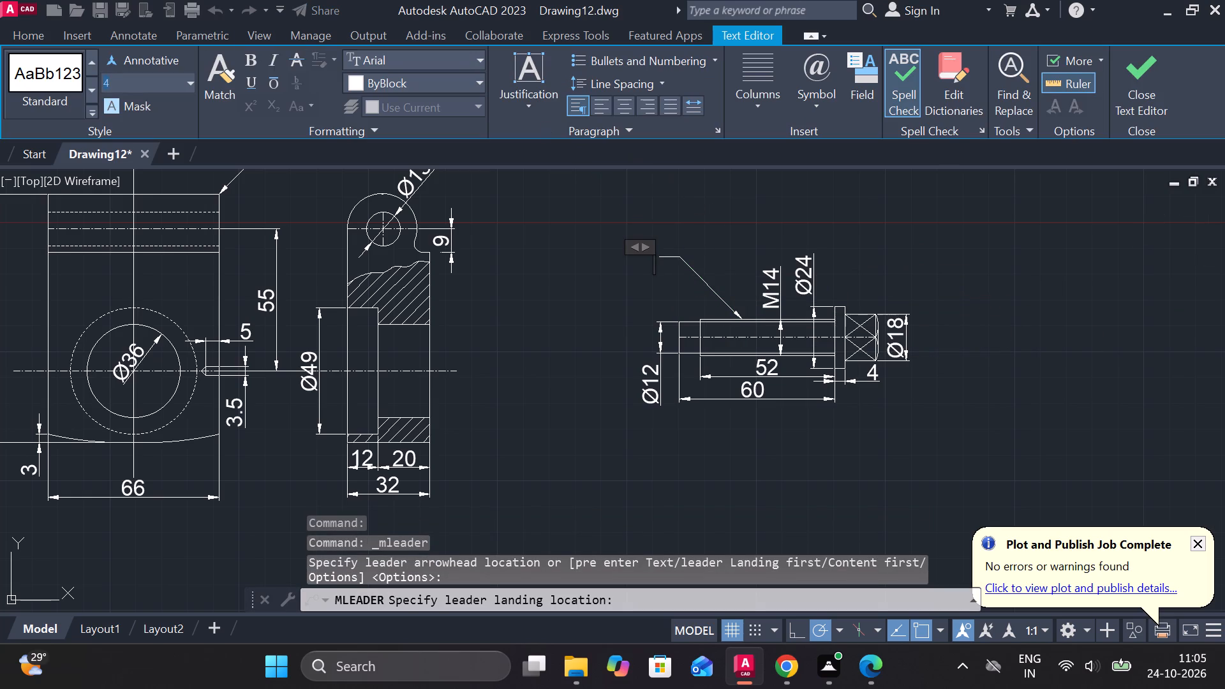
key(1)
key(0)
key(Return)
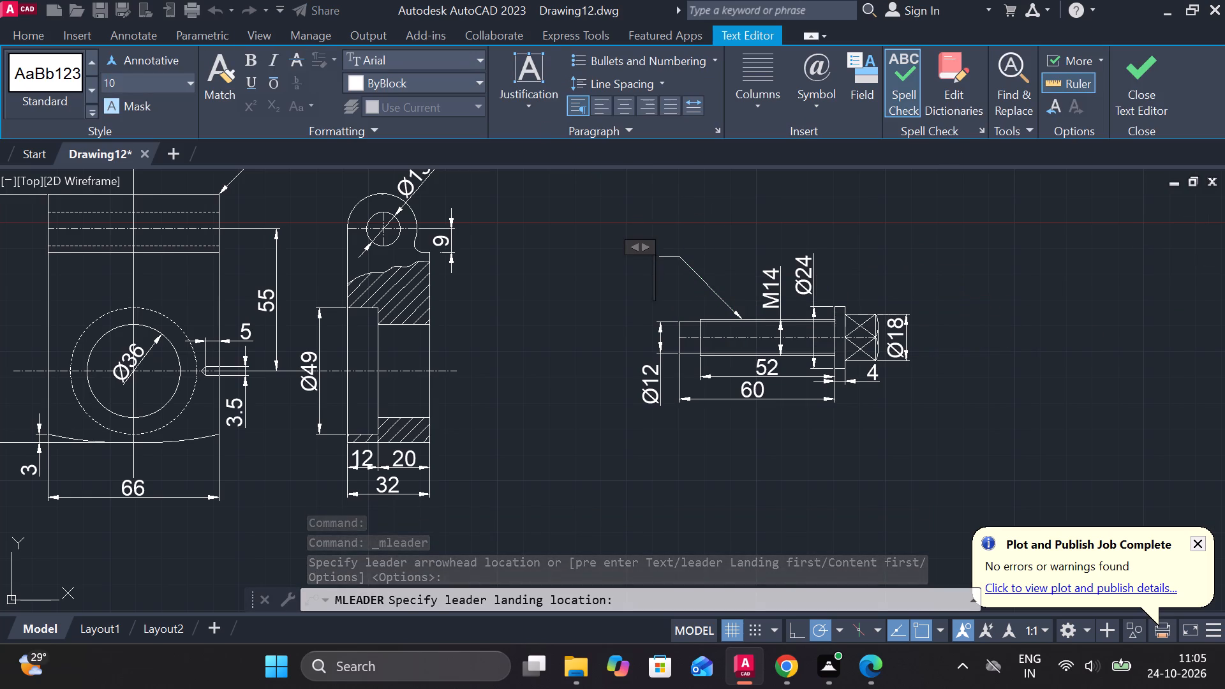
key(6)
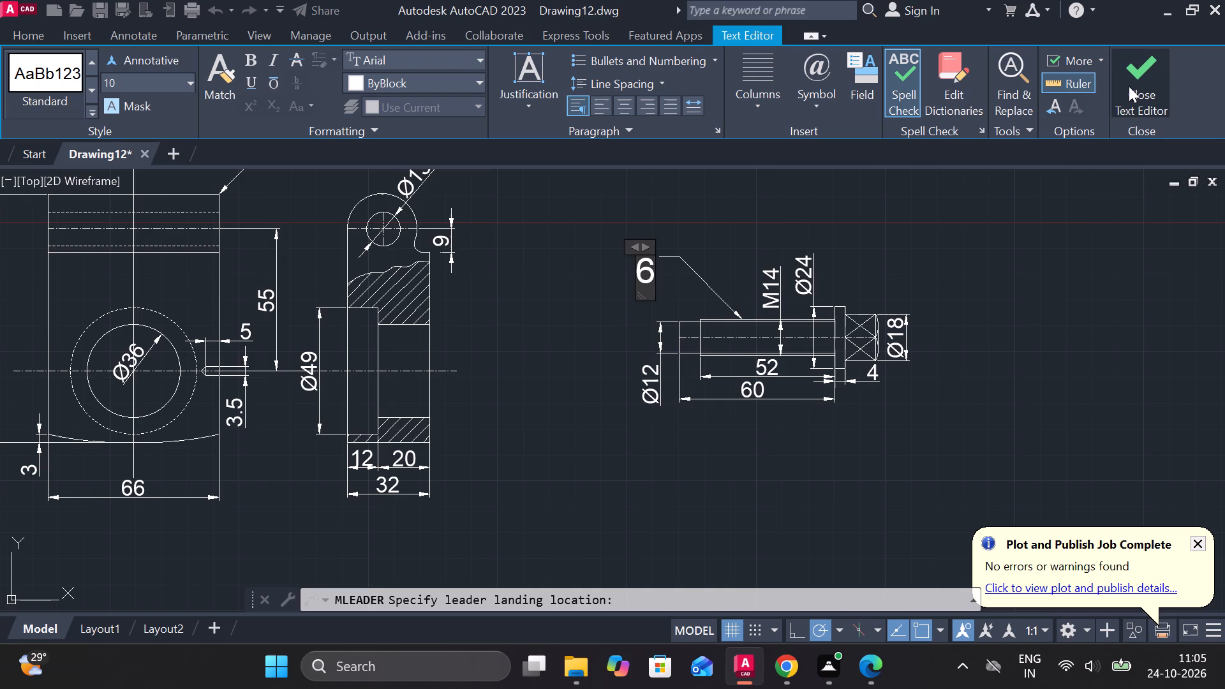
click(1140, 84)
Move the threaded pin with its dimensions and leader about 22 units straight up, below part 5.
scroll(776, 341, down, 1)
triple_click(665, 249)
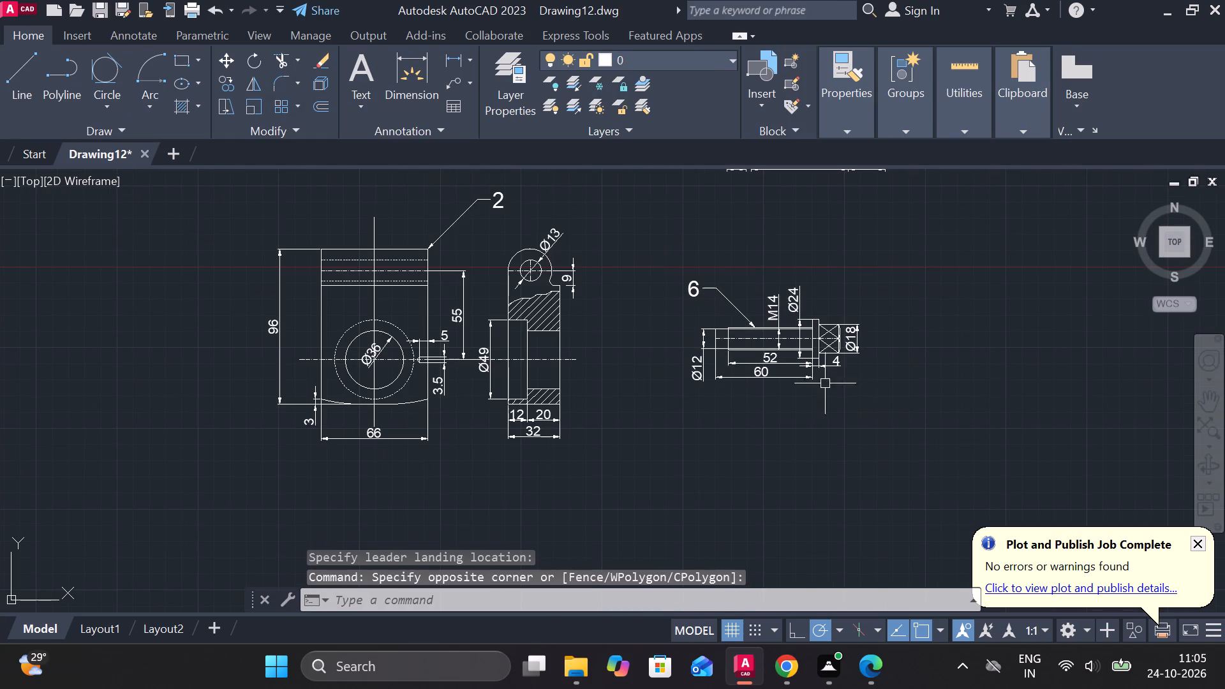
key(Escape)
click(653, 244)
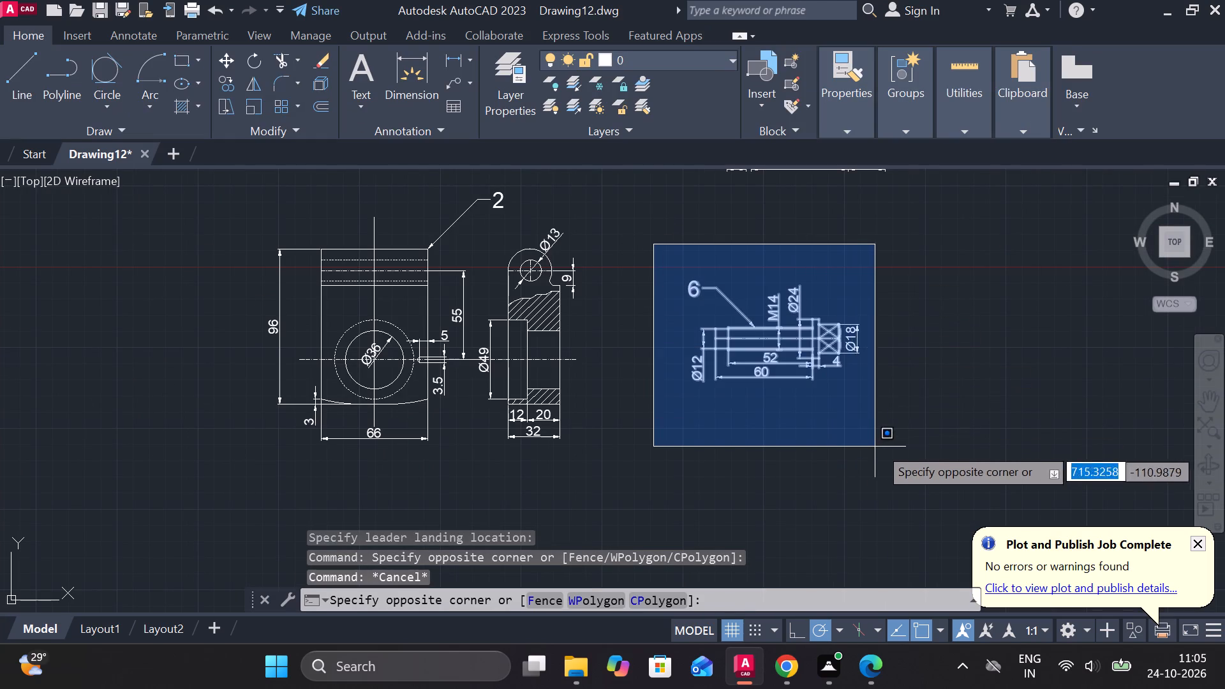
click(896, 443)
key(m)
key(Return)
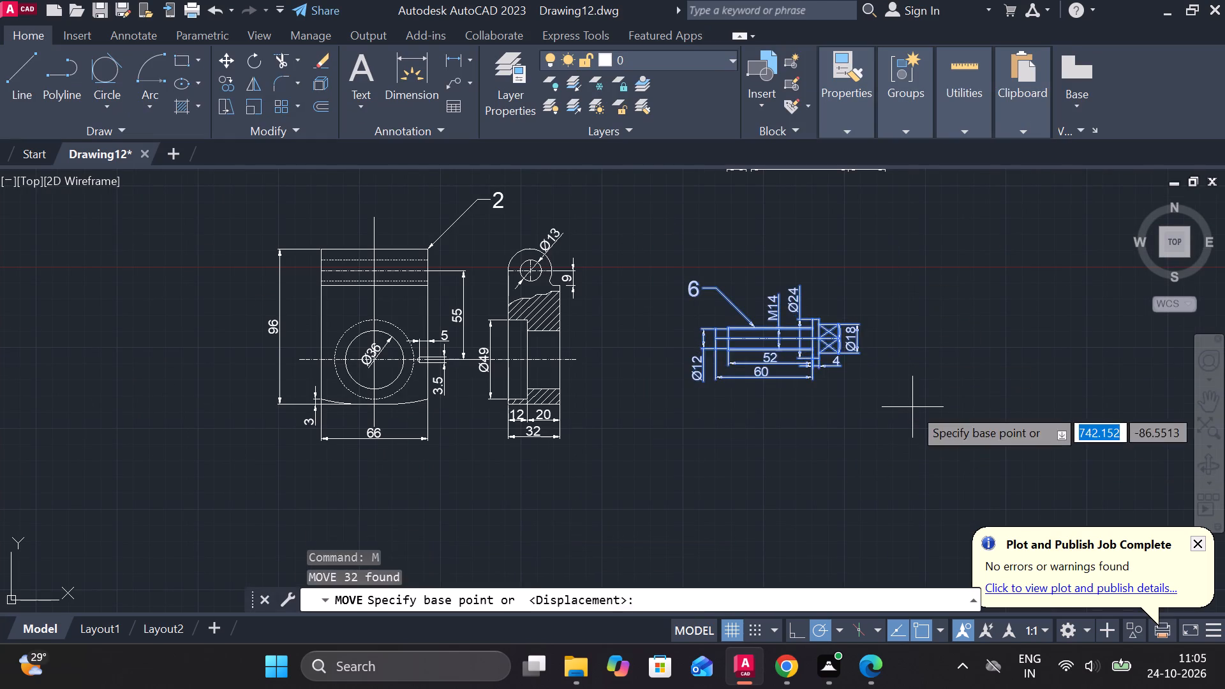
click(912, 407)
scroll(930, 399, down, 2)
scroll(928, 394, up, 1)
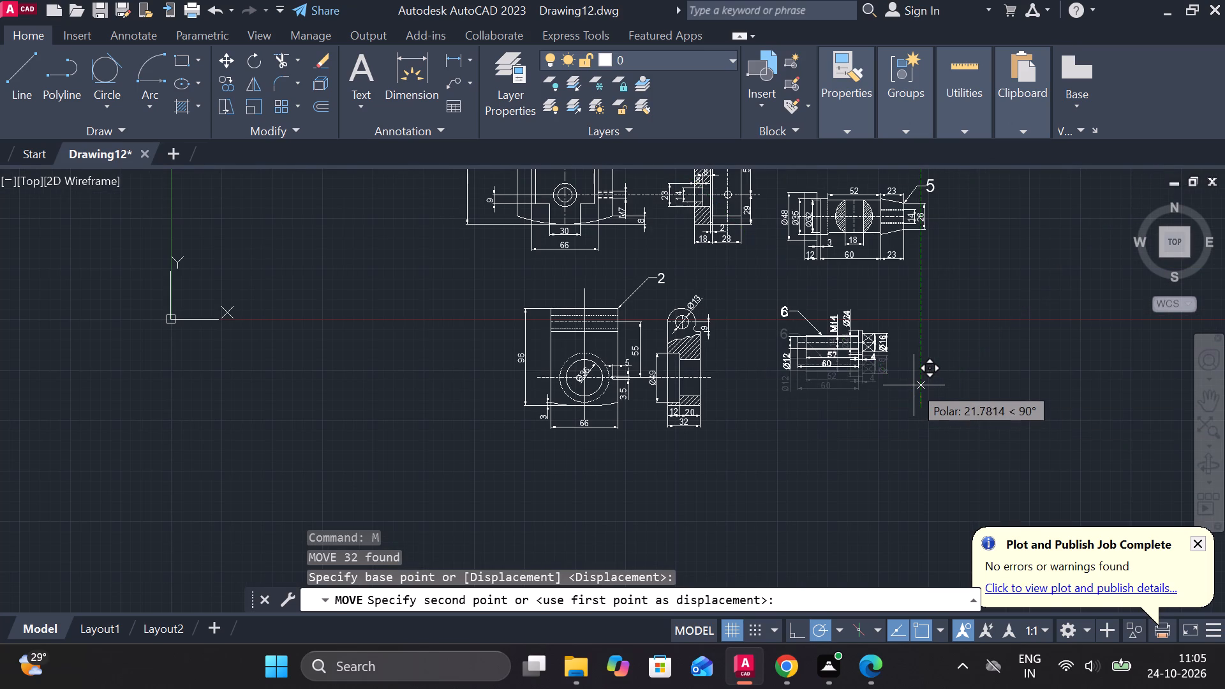
click(914, 385)
Draw a rectangular border around all the part views, leaving a margin on every side.
scroll(937, 385, down, 1)
middle_drag(934, 383, 808, 403)
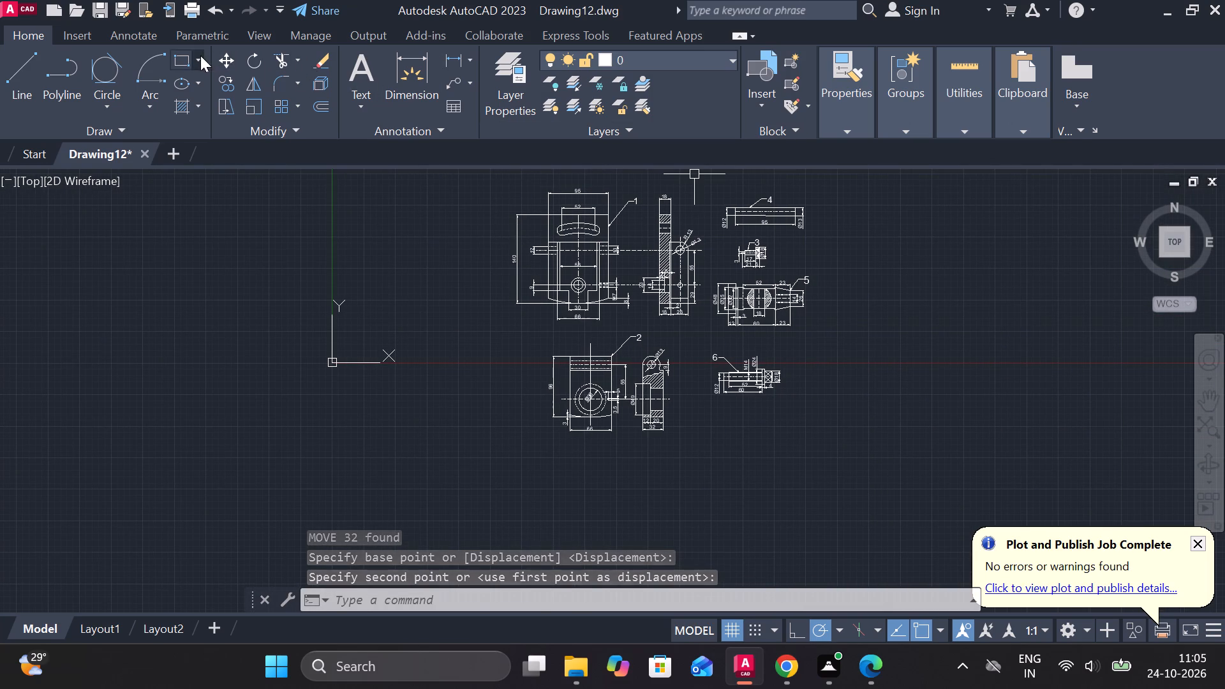
click(174, 60)
scroll(382, 253, down, 1)
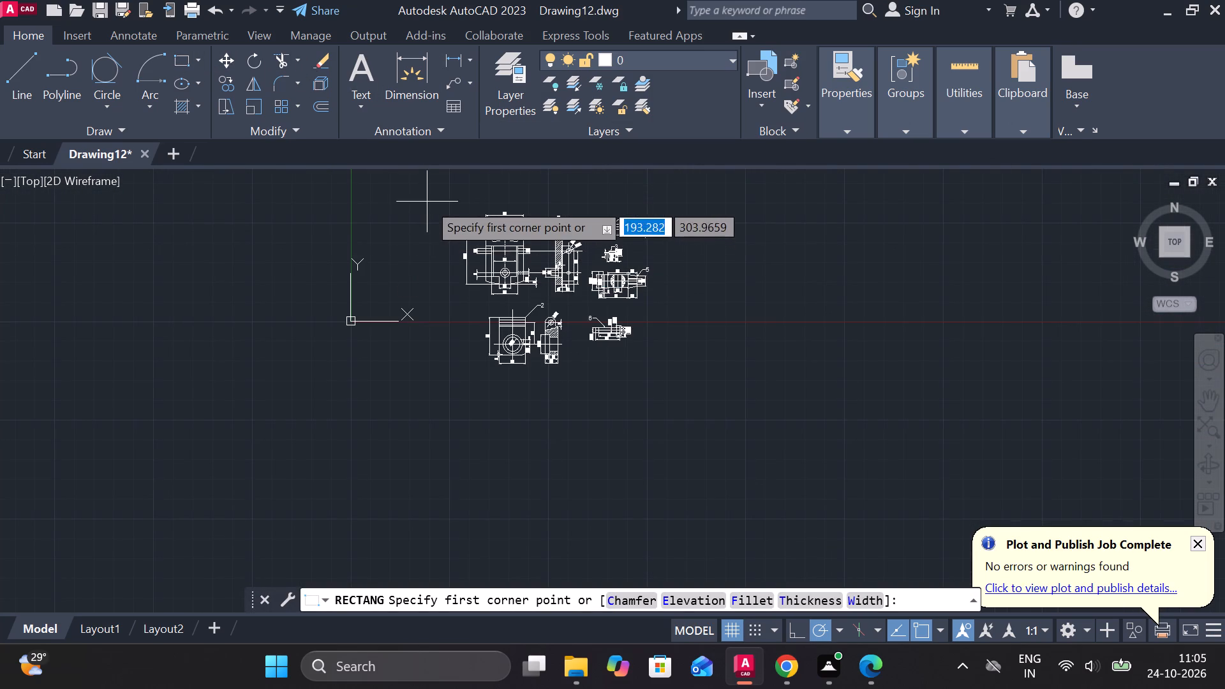
click(428, 183)
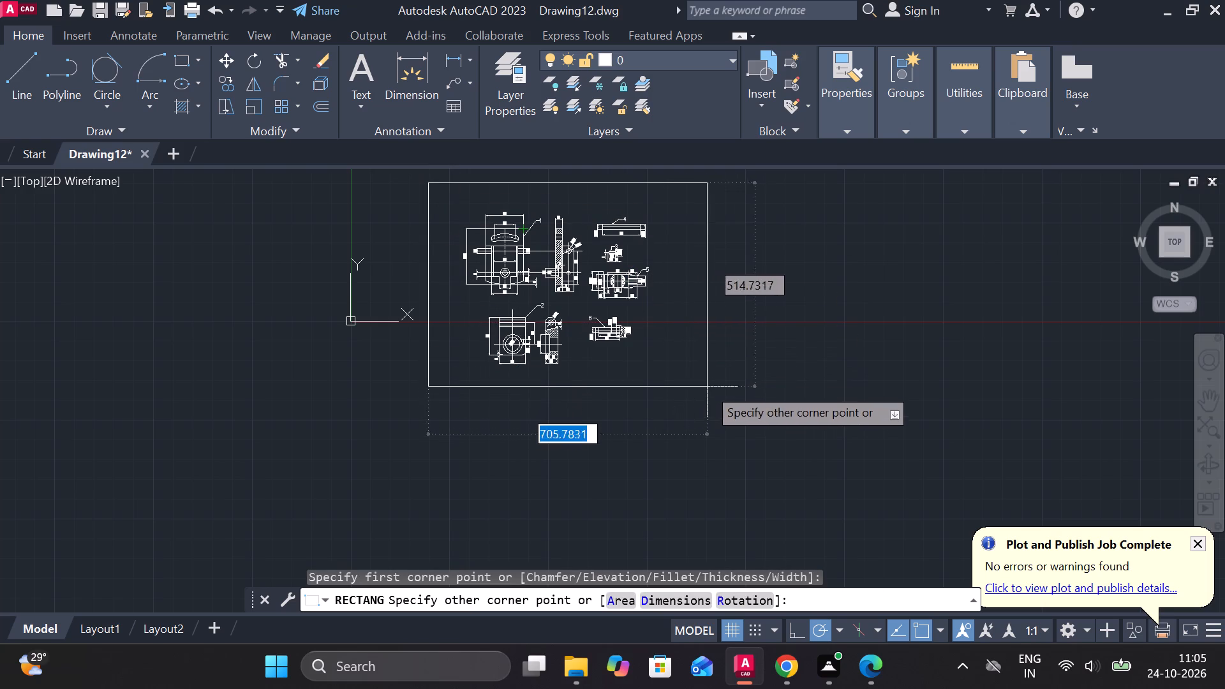
click(683, 374)
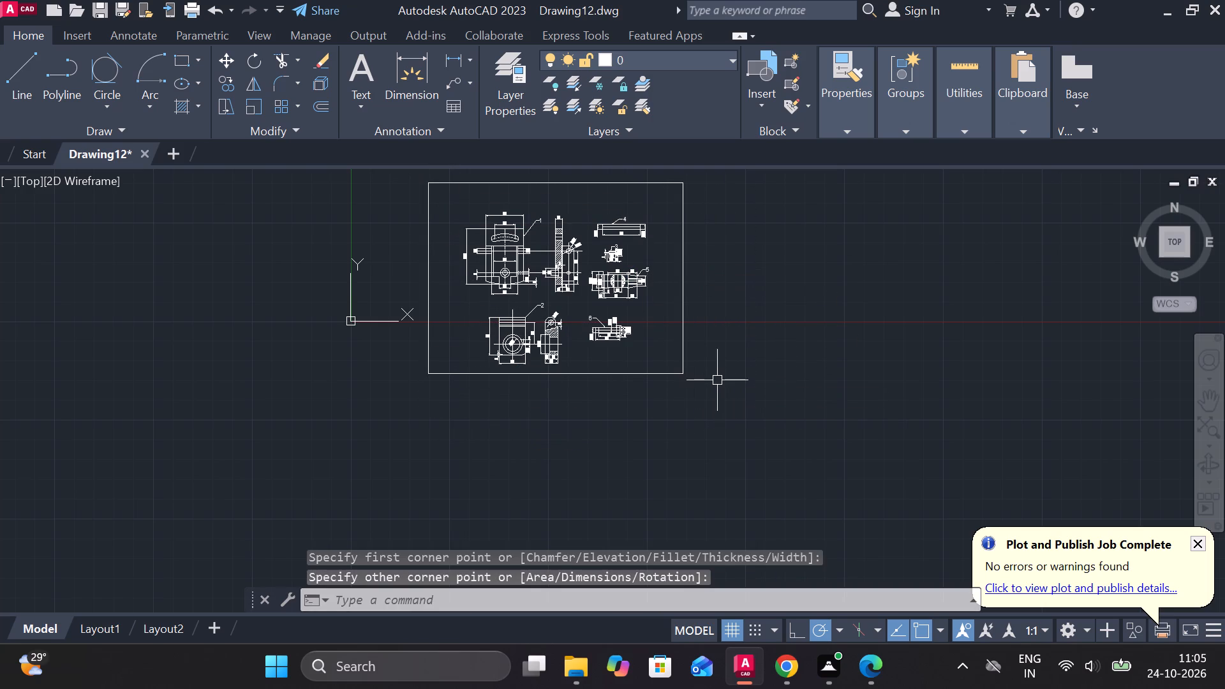
Place a wide multiline text box inside the border above the views and enter the title beginning ASSEM.
scroll(556, 276, up, 2)
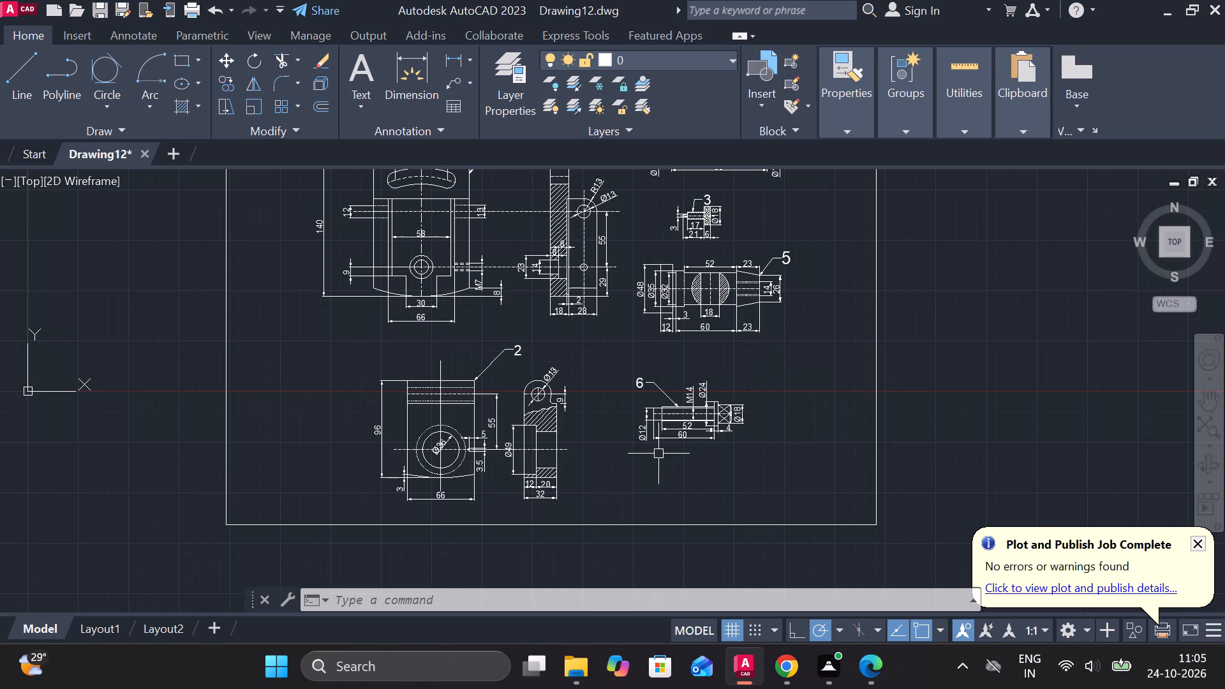
scroll(654, 462, down, 1)
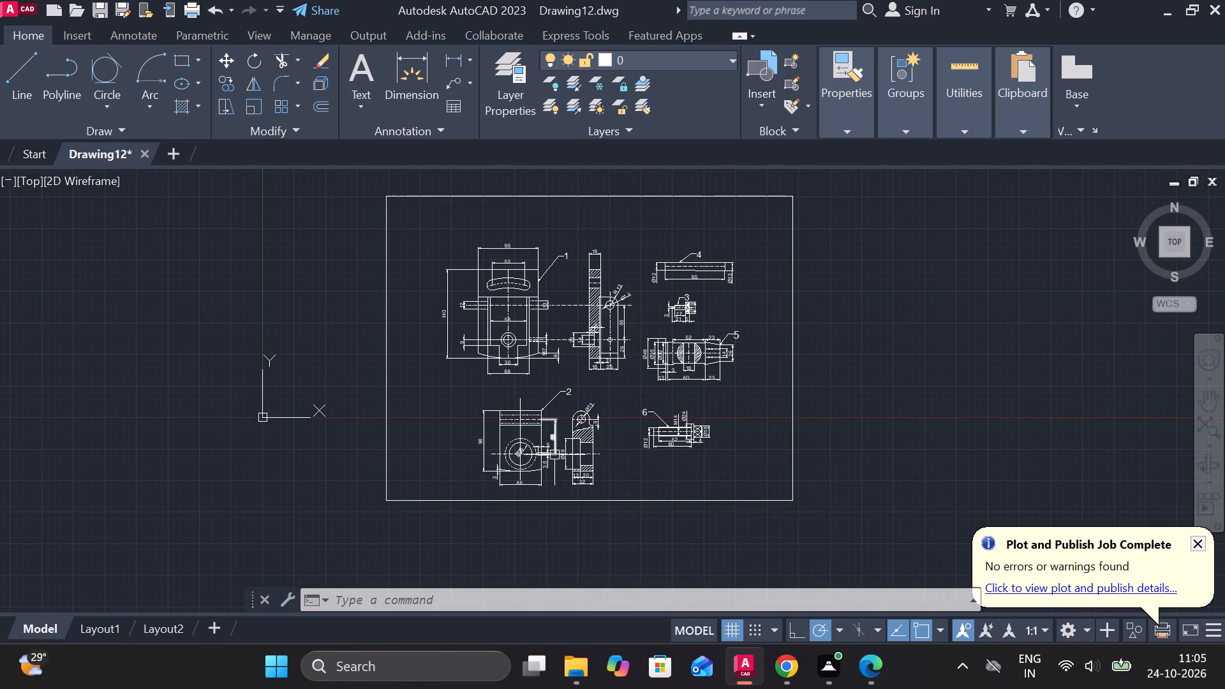
scroll(612, 371, up, 1)
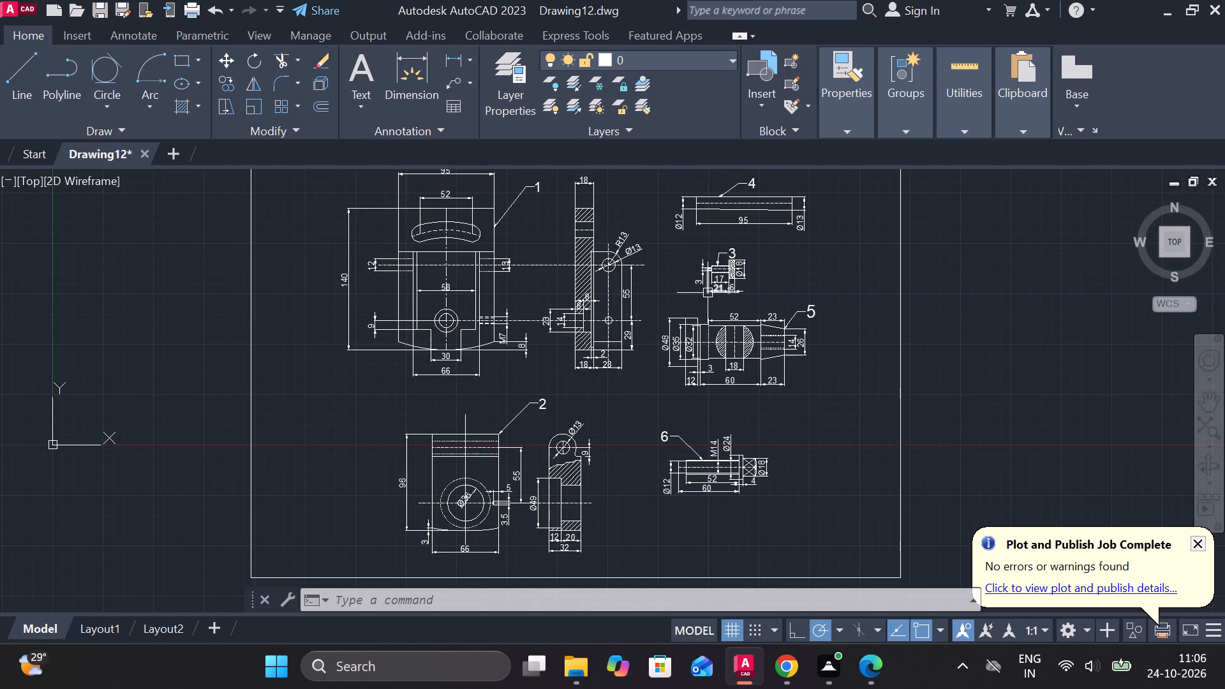
middle_drag(612, 318, 681, 501)
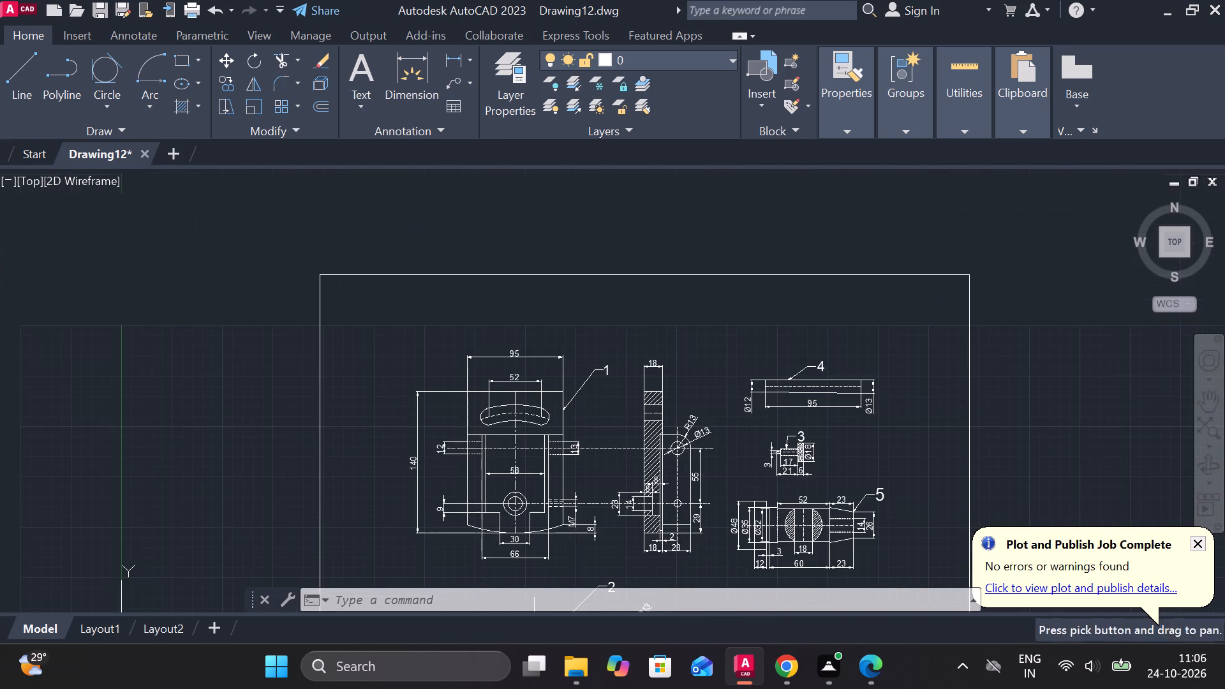
scroll(613, 276, up, 1)
text(MT)
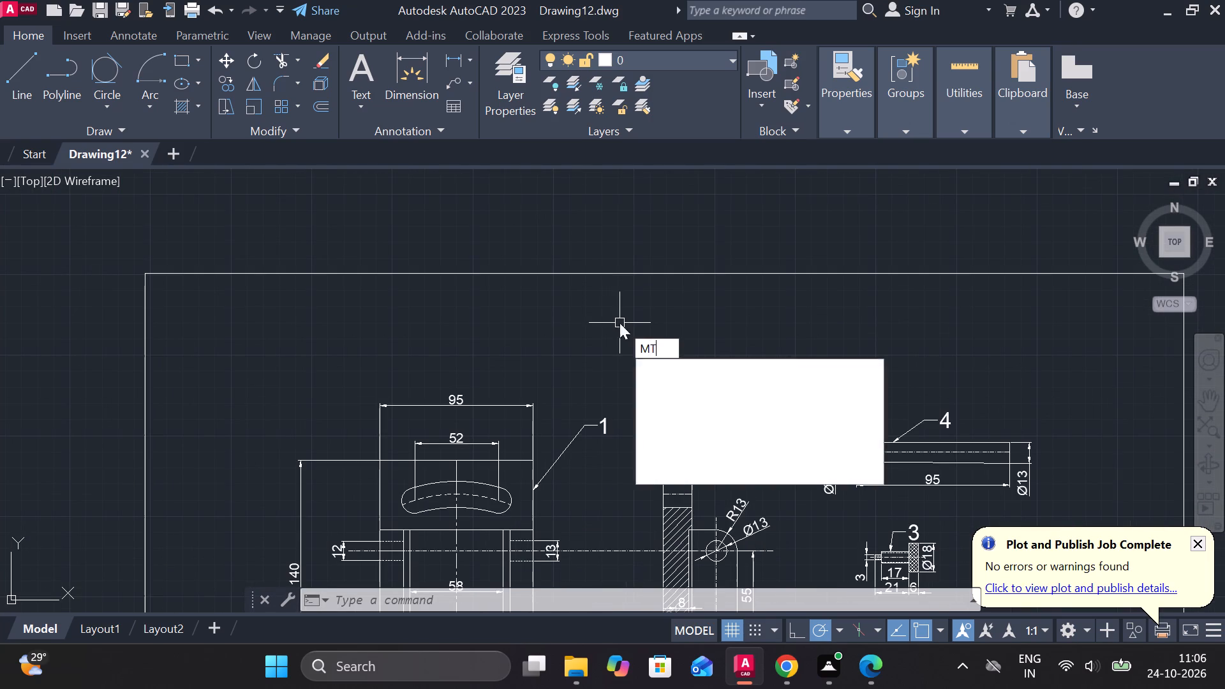
key(space)
click(489, 292)
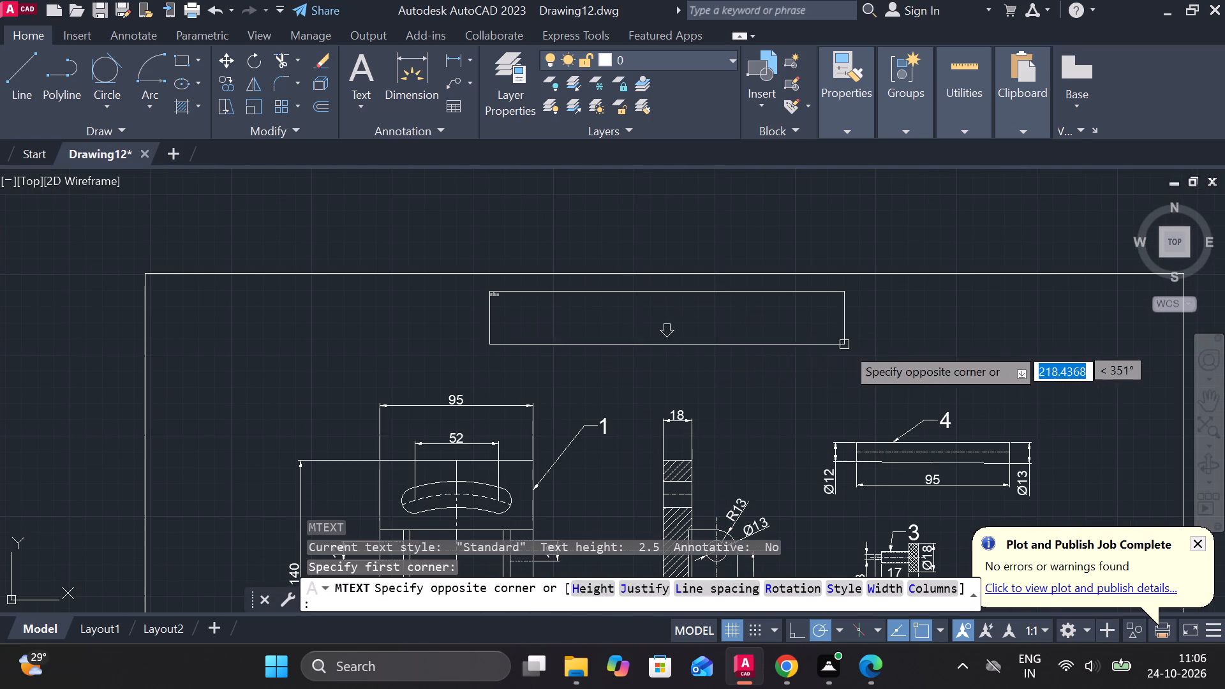
click(931, 360)
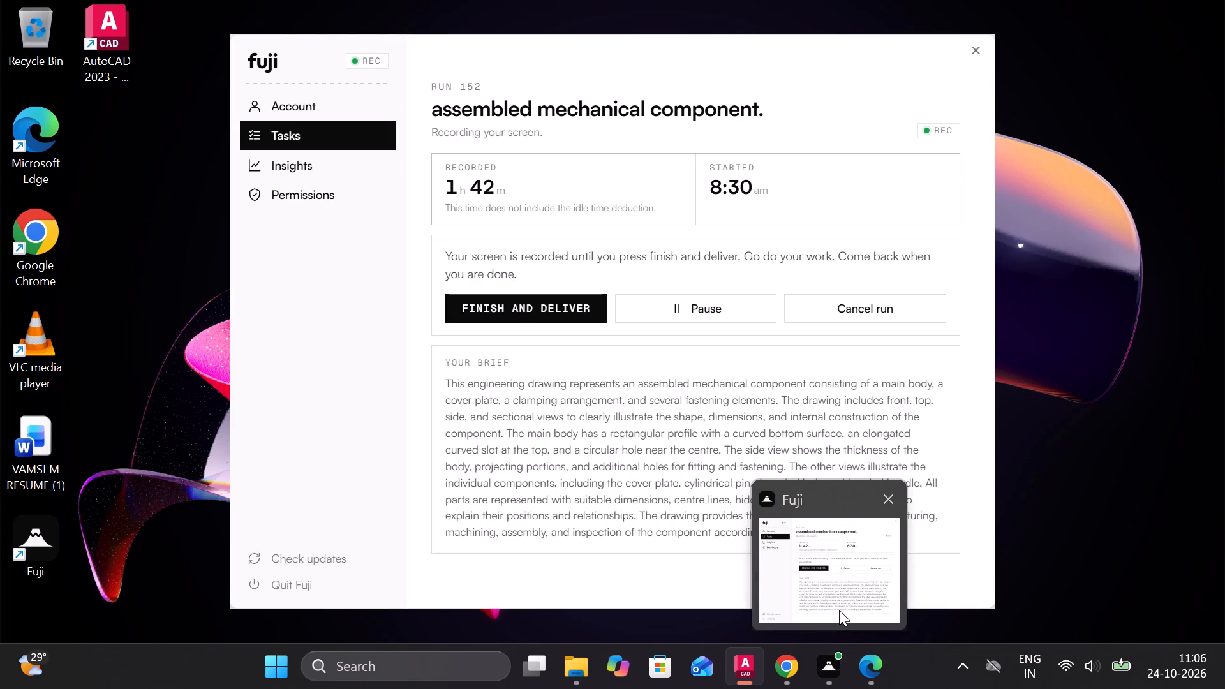
text(ASS)
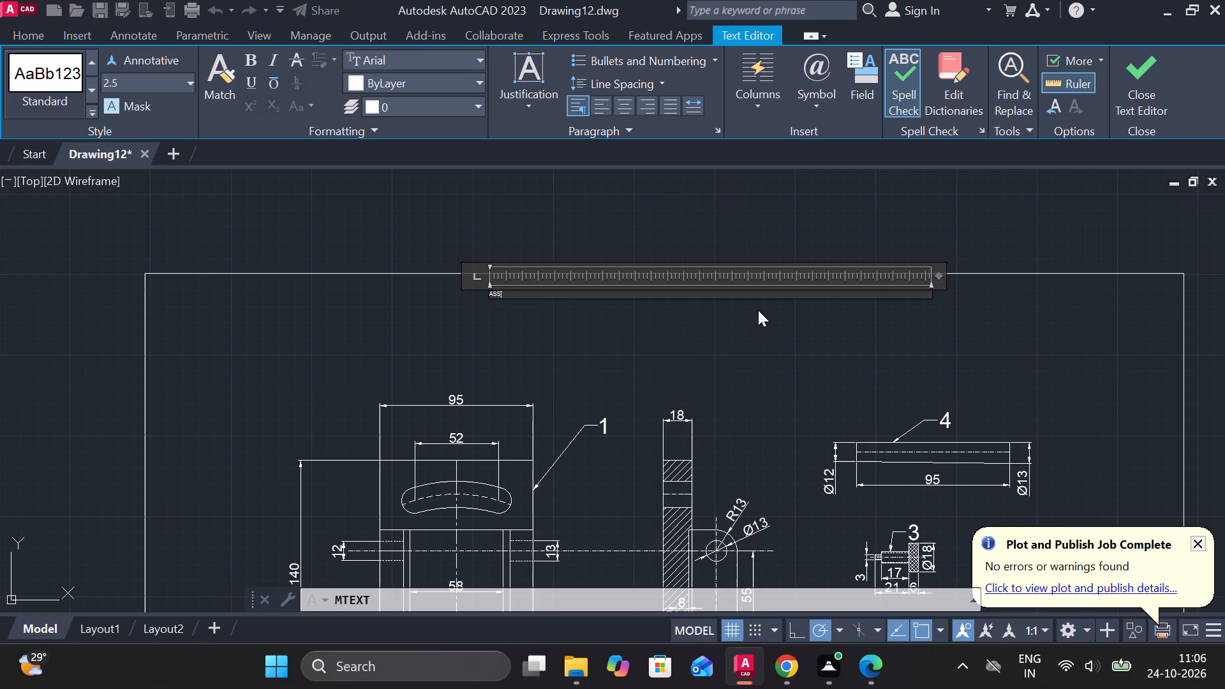
key(BackSpace)
key(BackSpace)
key(BackSpace)
text(ASSEM)
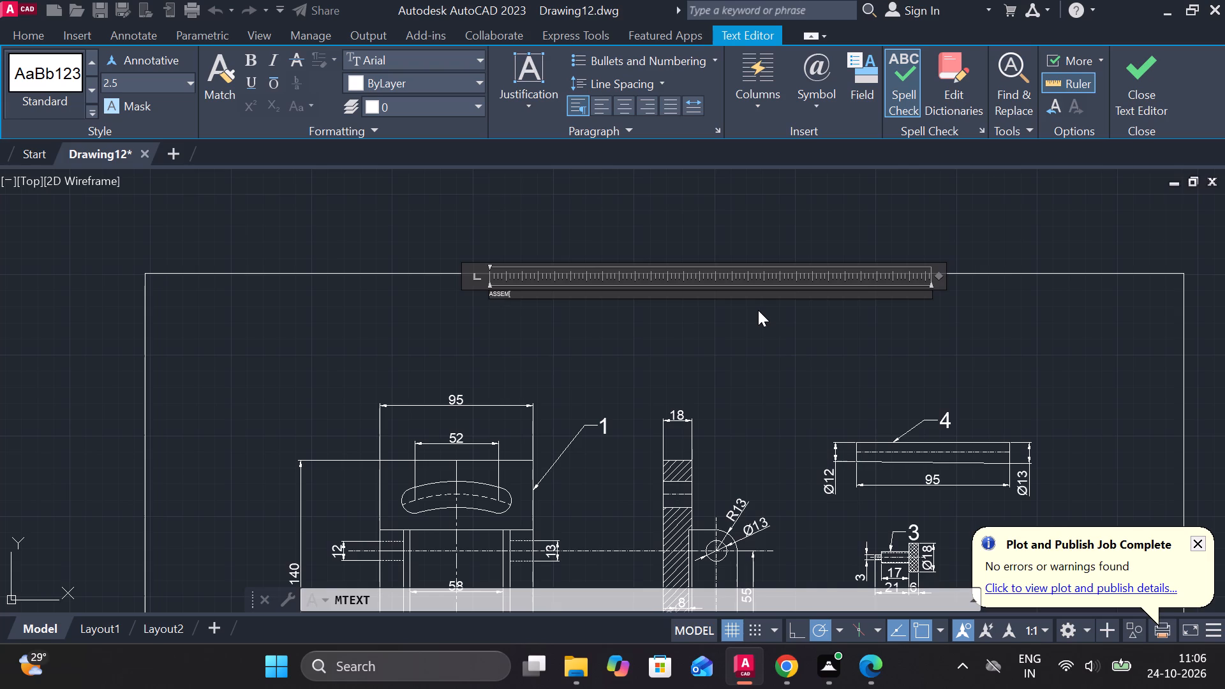
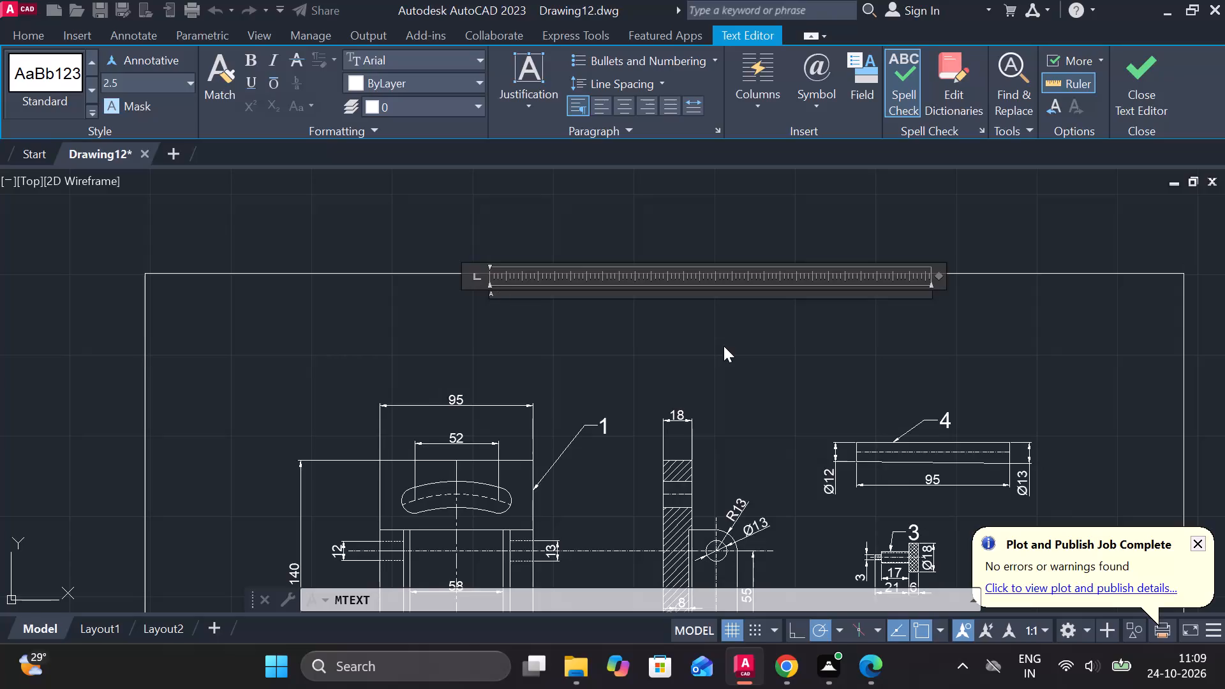
Enter the multiline title text ASSEMBLED MECHANICAL COMPONENT inside the top of the sheet border.
text(SE)
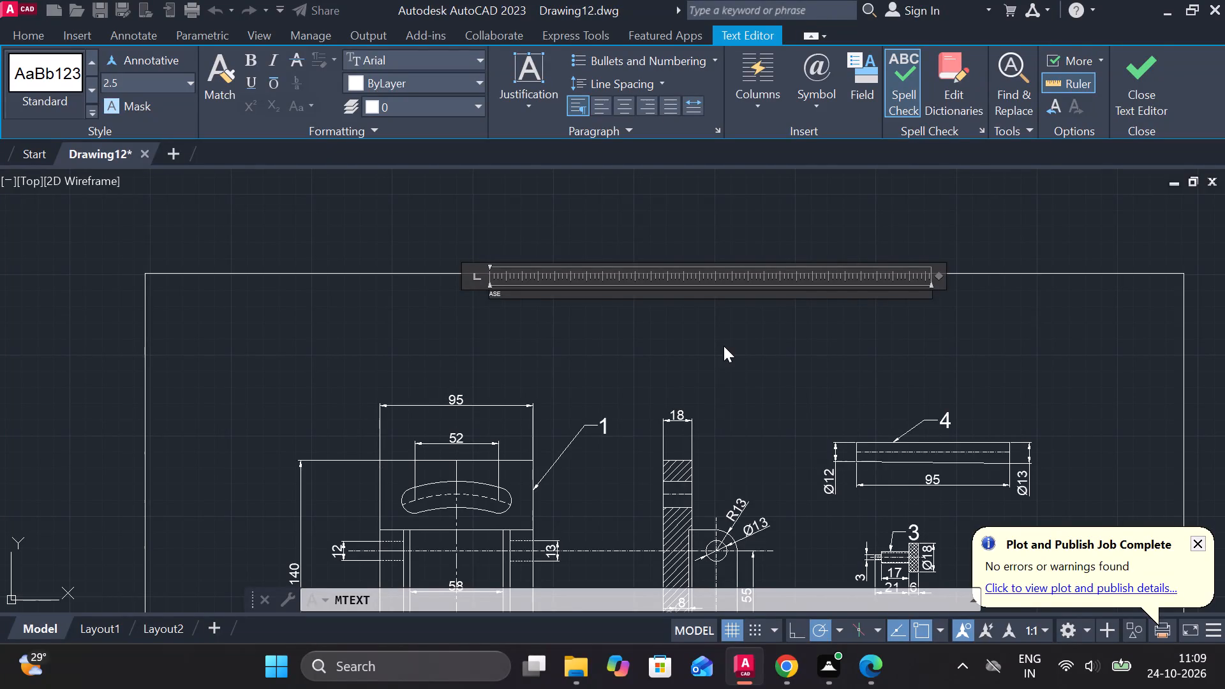
key(BackSpace)
key(s)
text(EMBLED)
key(space)
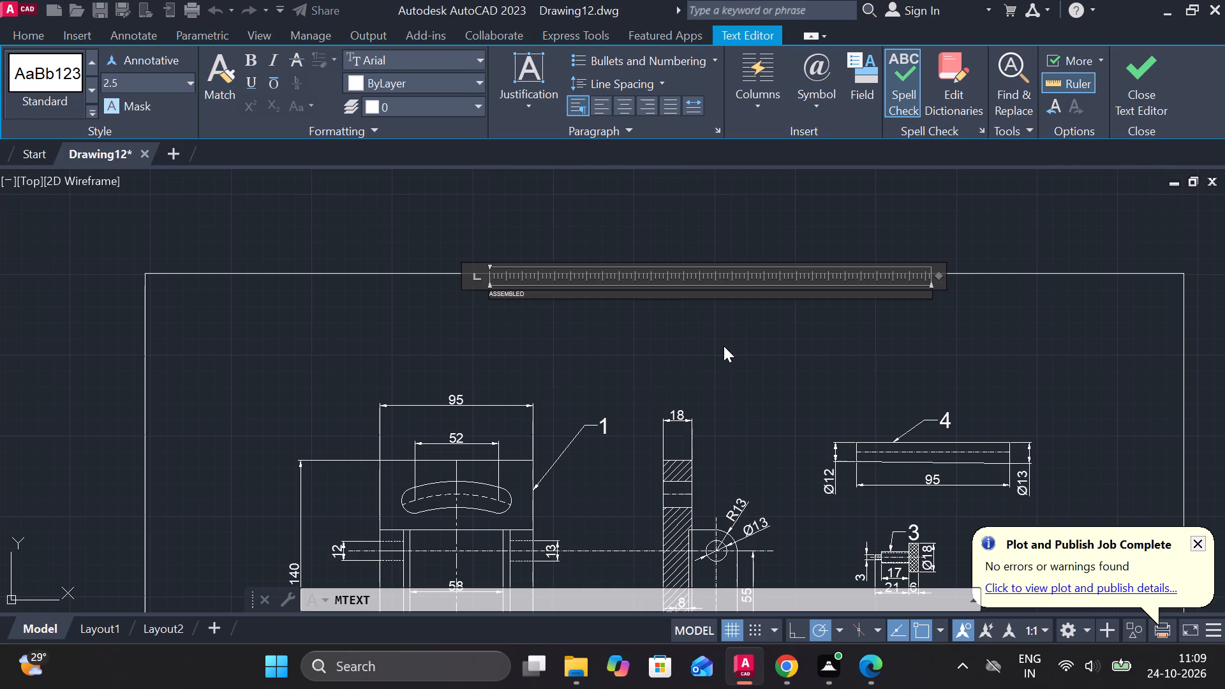
text(COMPONENT)
key(Left)
key(Left)
key(Left)
key(Left)
key(Left)
key(Left)
key(Left)
key(Left)
key(Left)
key(Left)
key(space)
text(MECHANICAL)
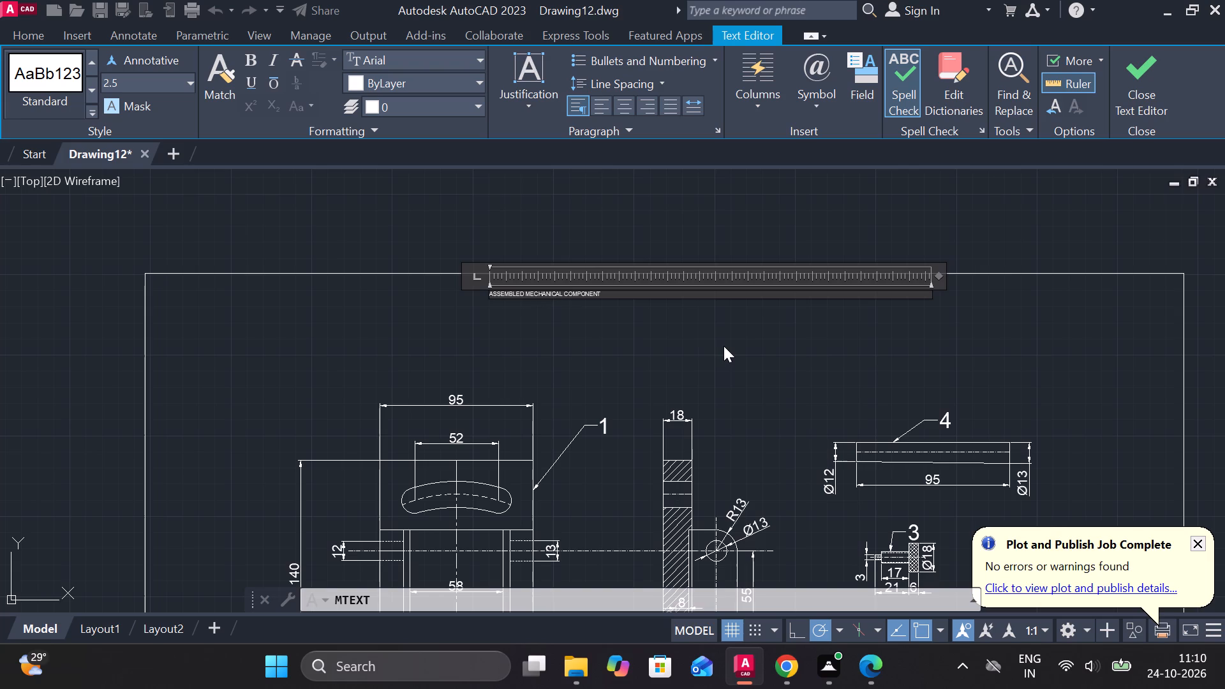
Set the whole title's text height to 15 and centre-justify it, finishing the text edit.
drag(621, 290, 616, 290)
drag(610, 298, 489, 299)
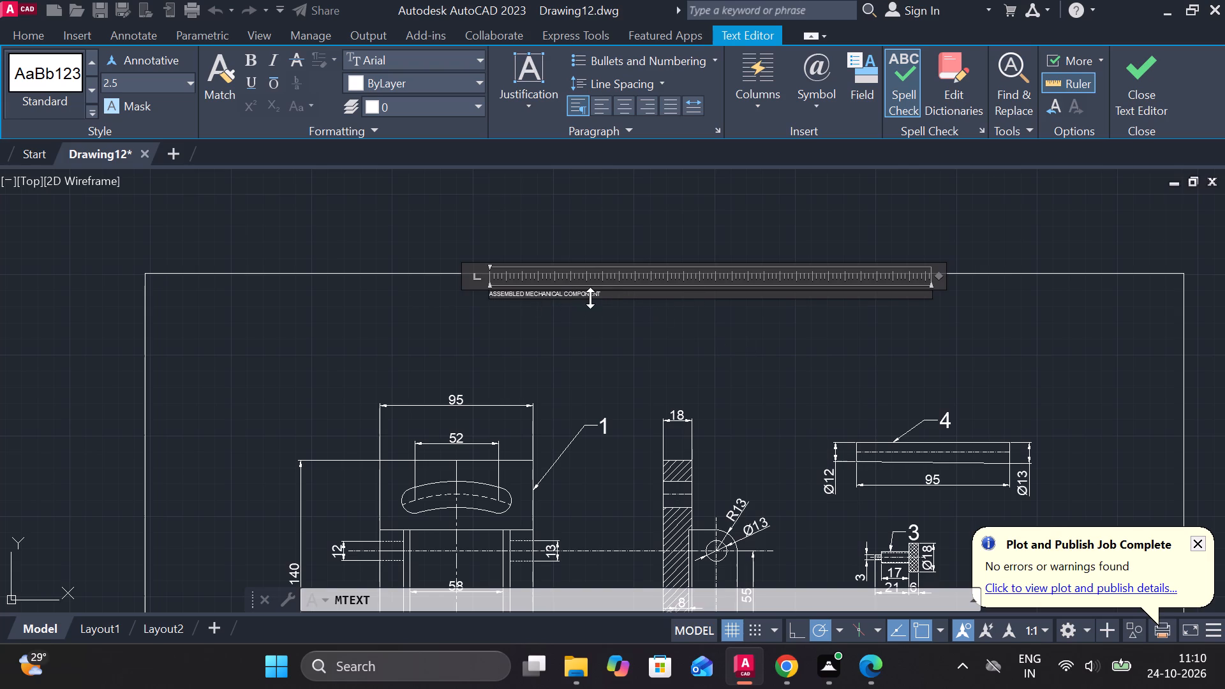
drag(611, 297, 499, 291)
click(583, 301)
scroll(591, 298, up, 7)
triple_click(560, 257)
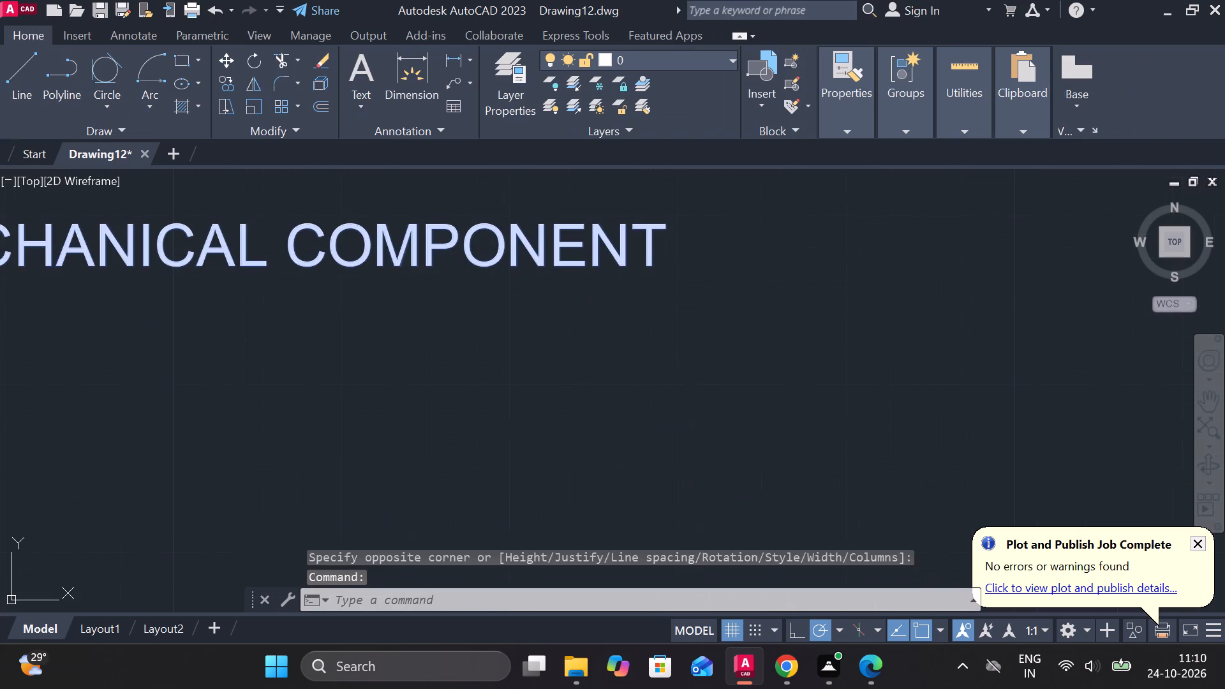
scroll(560, 257, down, 3)
drag(593, 255, 450, 250)
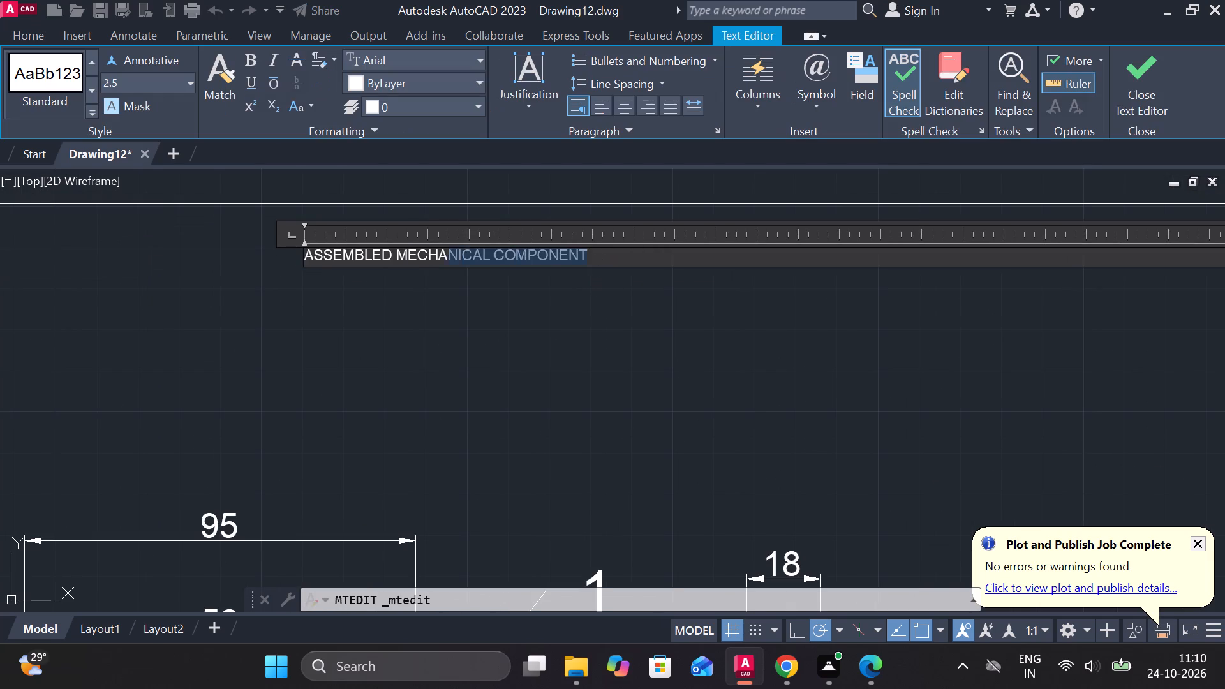
drag(450, 250, 303, 256)
click(127, 81)
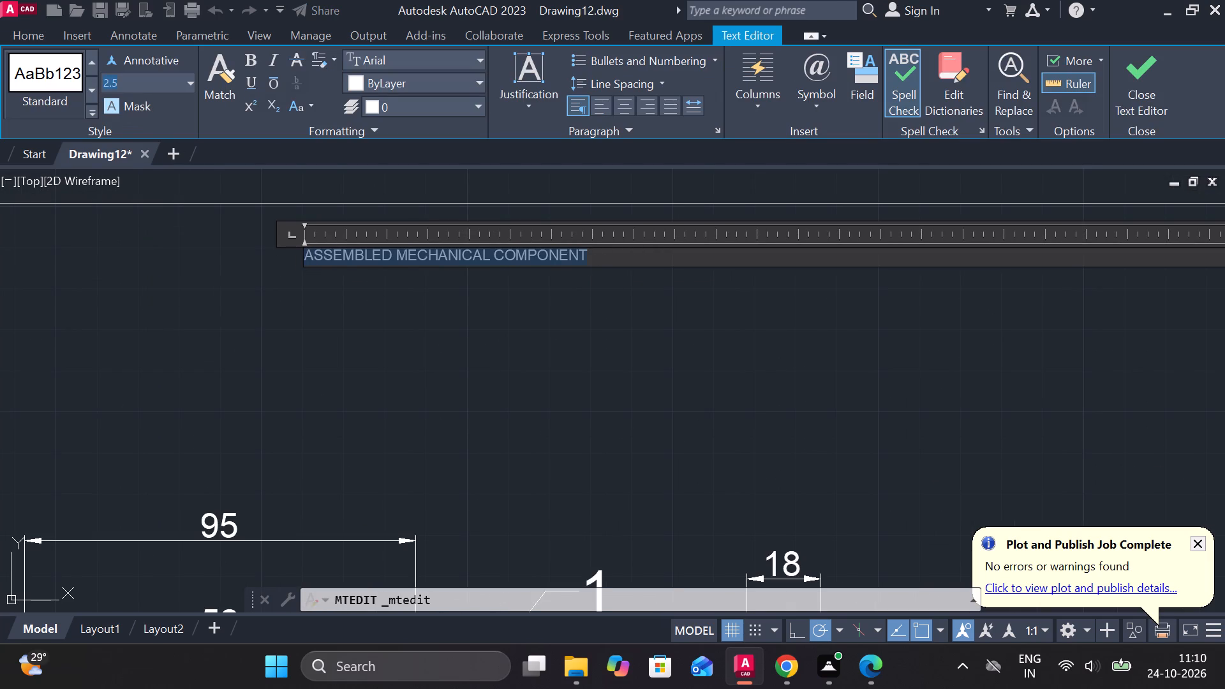
text(15)
key(Return)
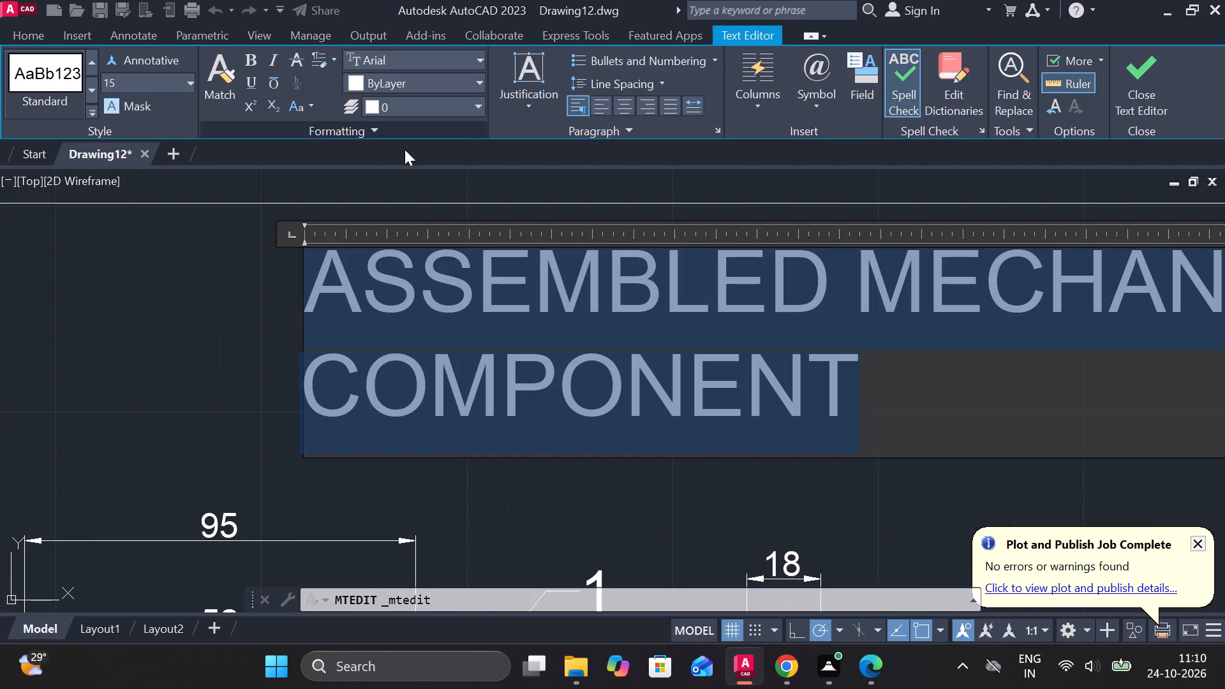
click(626, 110)
click(1117, 107)
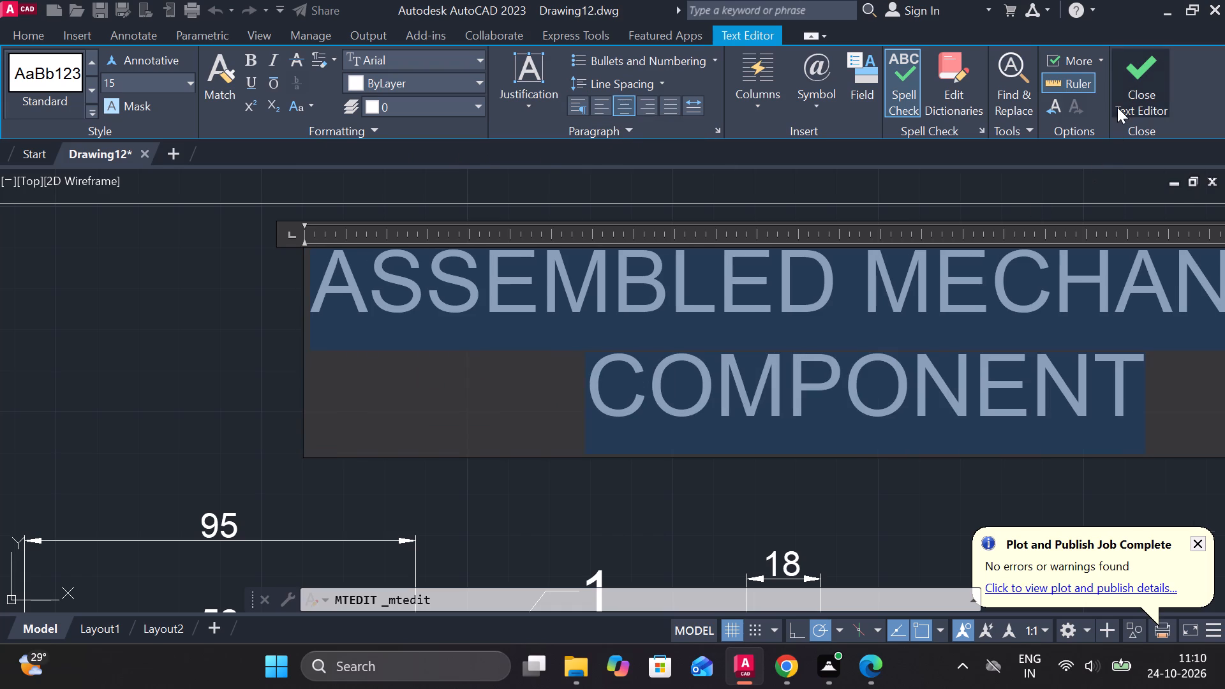
Save the drawing in Documents as ASSEMBLED MECHANICAL COMPONENT in AutoCAD 2018 Drawing format.
scroll(941, 243, down, 3)
middle_drag(945, 261, 759, 239)
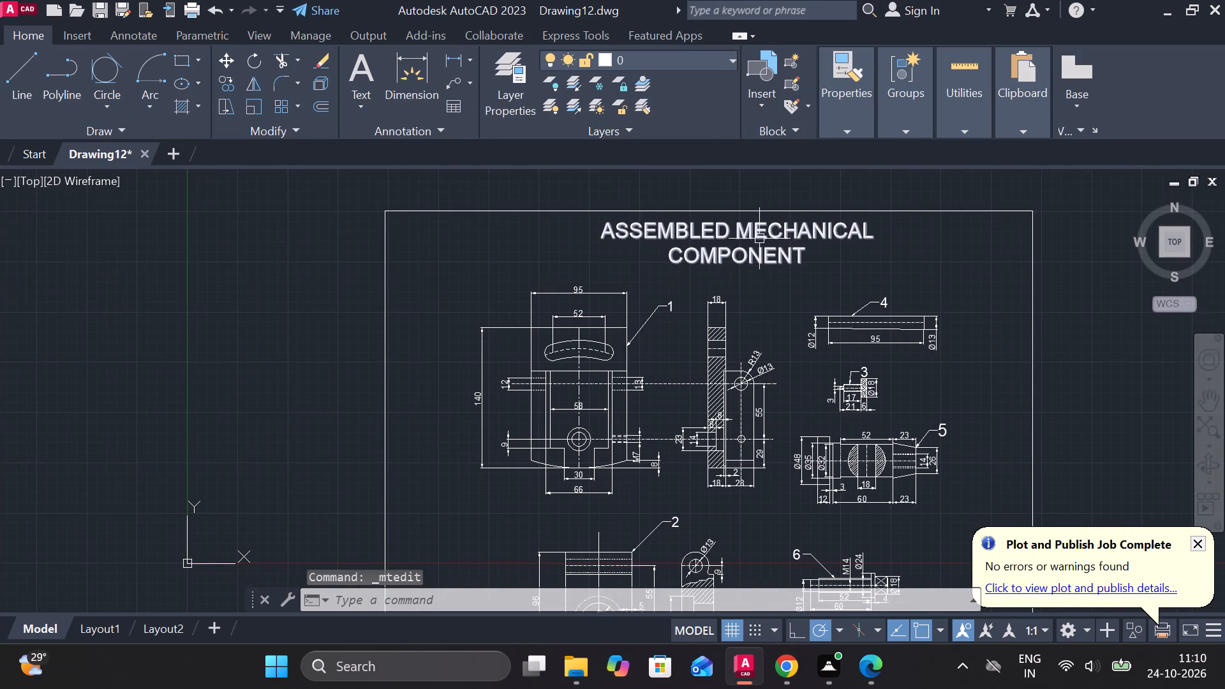
scroll(817, 237, down, 1)
middle_drag(819, 260, 766, 226)
key(ctrl+s)
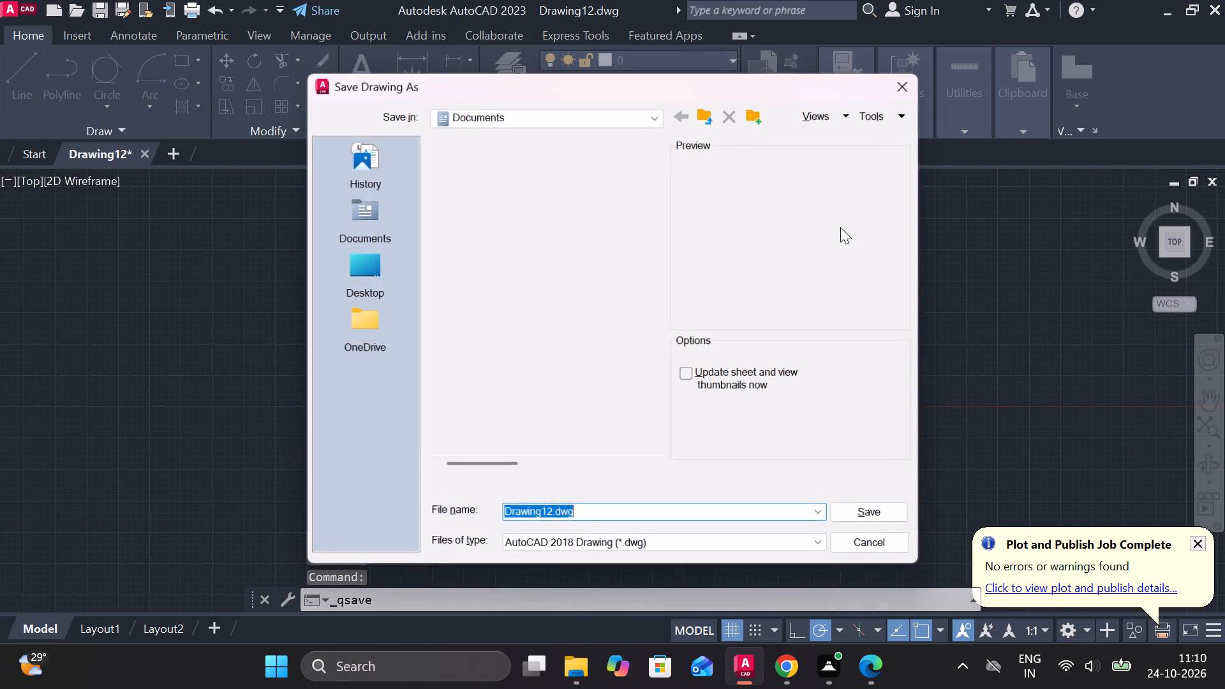
key(s)
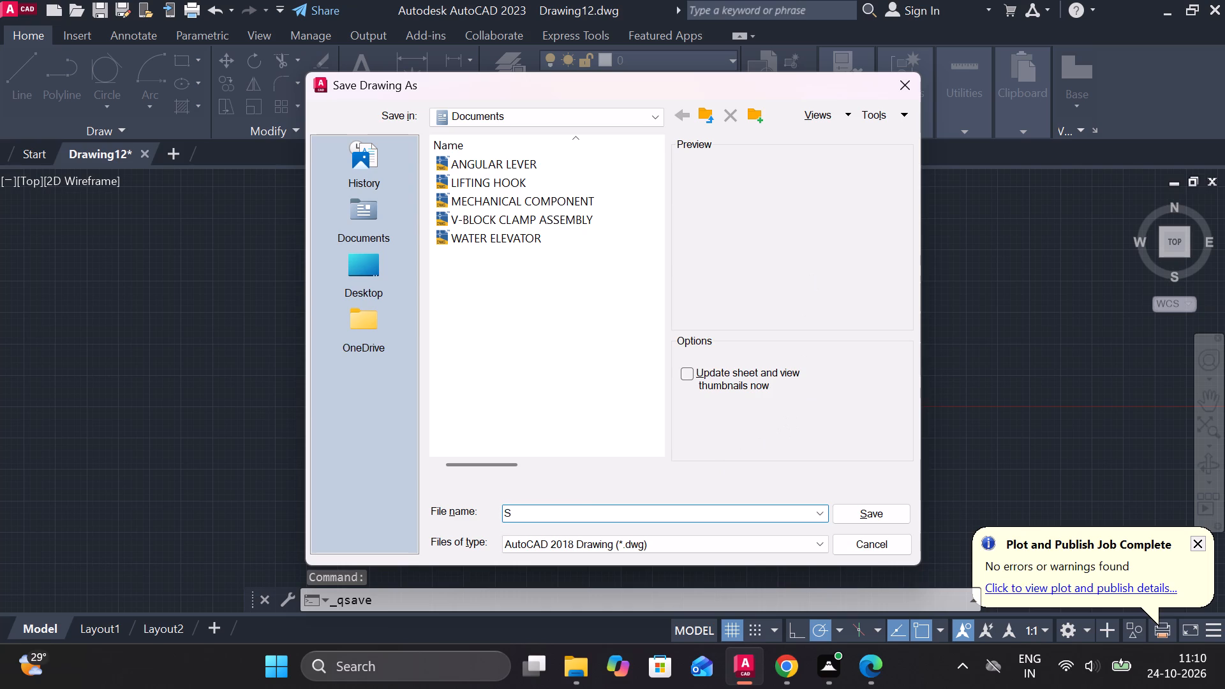
key(BackSpace)
text(ASSEMBLED)
key(space)
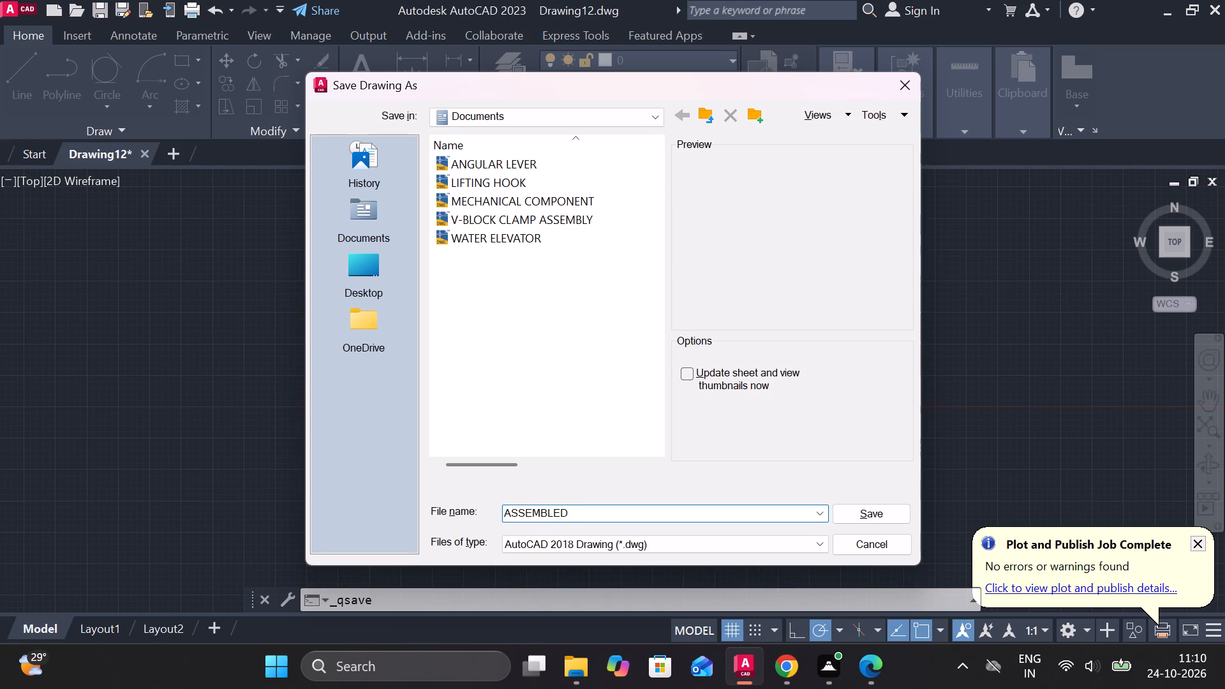
text(MECHANICAL COMPONENT)
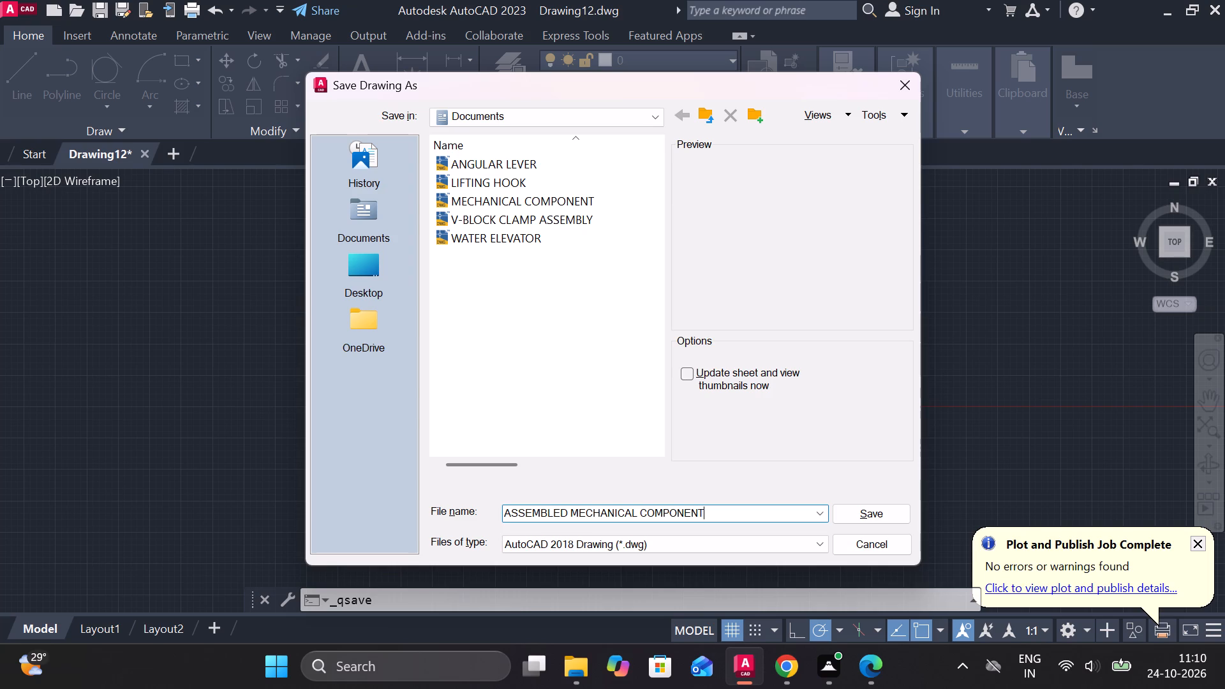
click(855, 510)
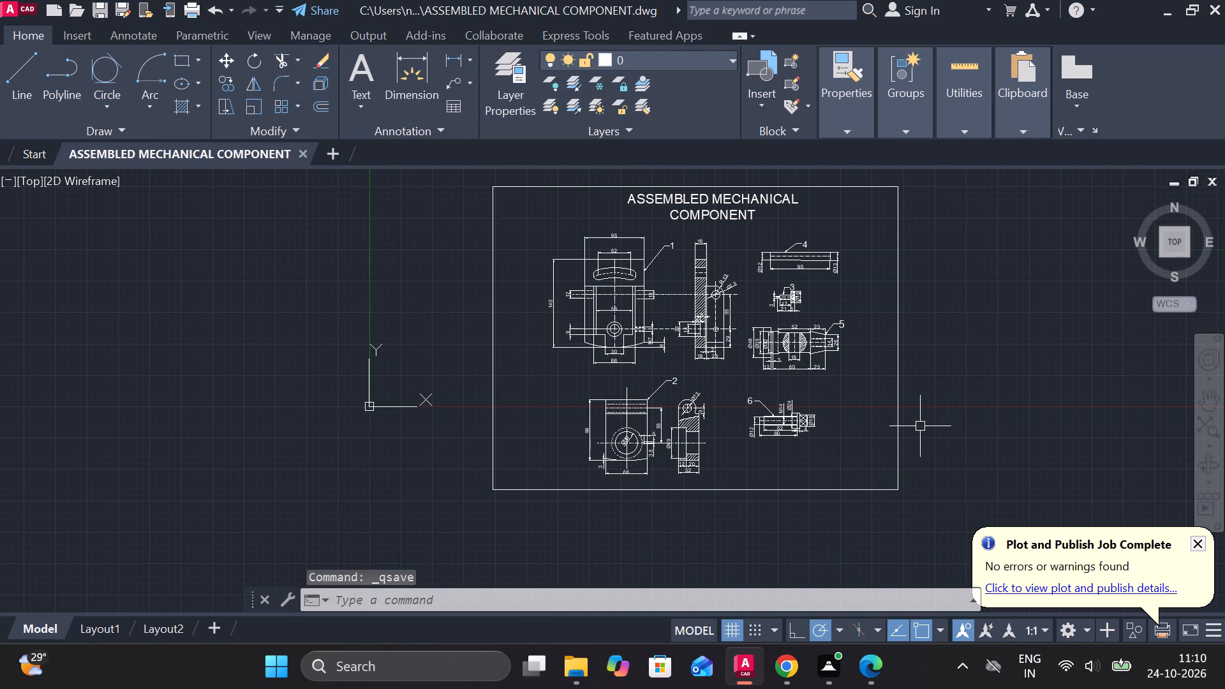
Turn off log file recording with LOGFILEOFF and save the drawing.
text(LOG)
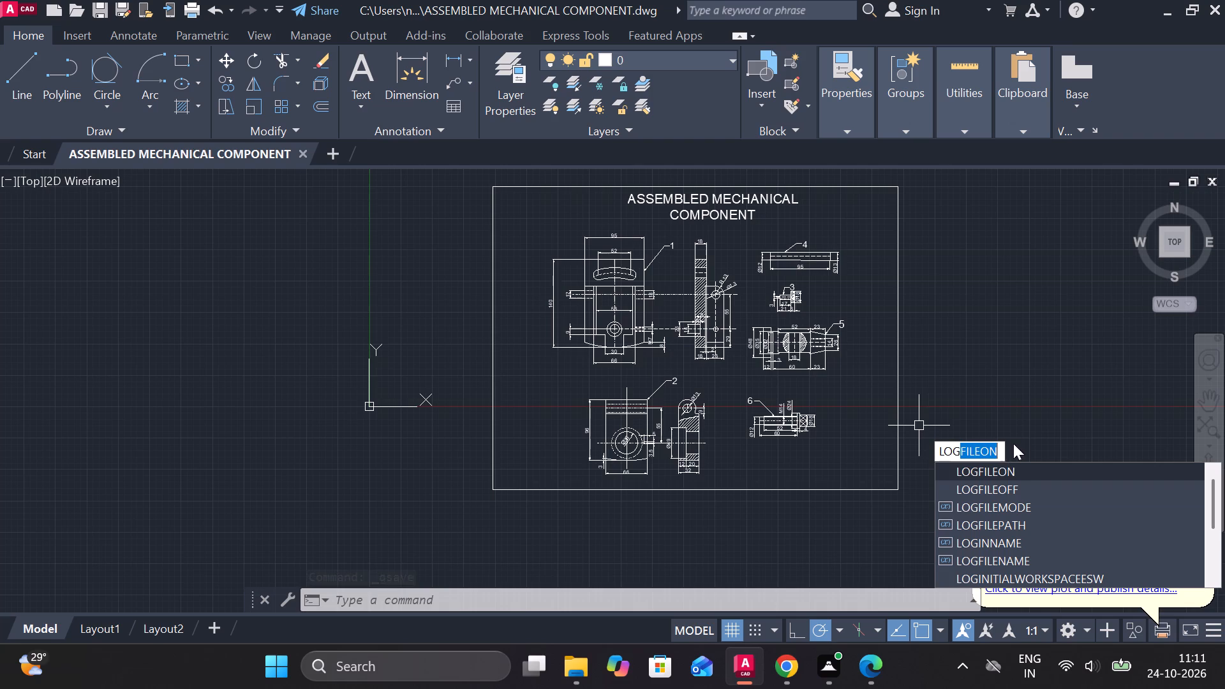
click(1016, 483)
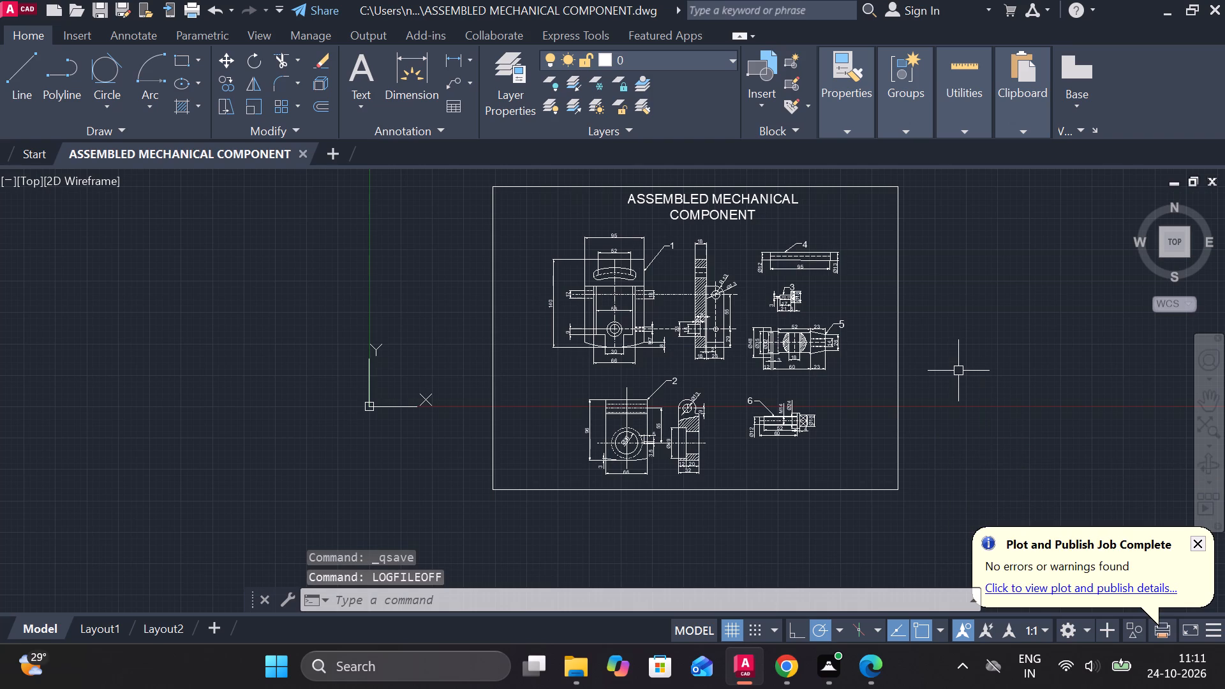
key(ctrl+s)
Set up a plot with DWG To PDF.pc3 in landscape, using a window plot area drawn around the whole sheet border.
text(PLOT)
click(1053, 416)
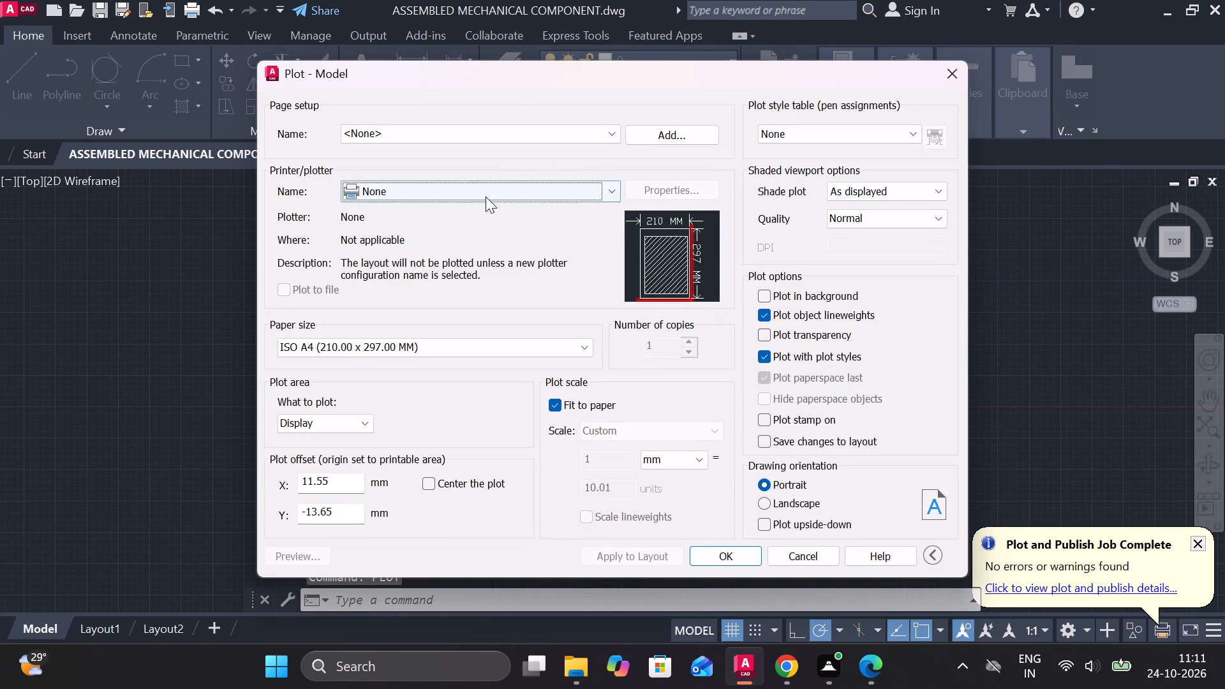
click(486, 196)
click(456, 388)
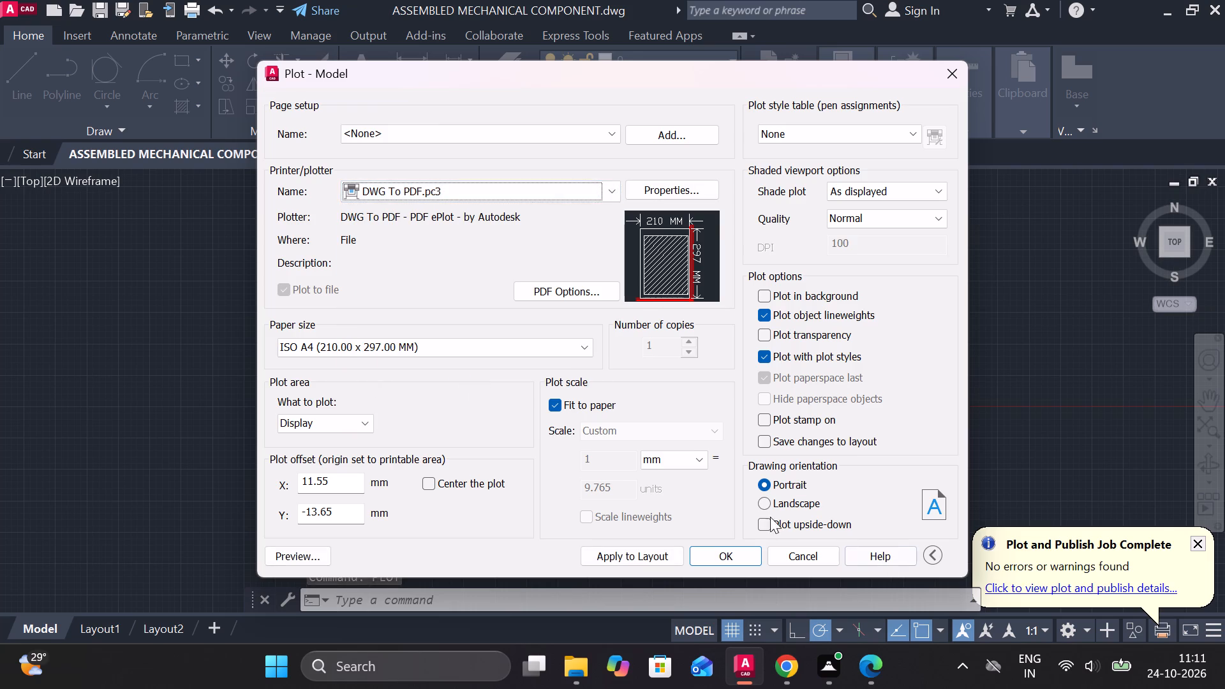
click(761, 501)
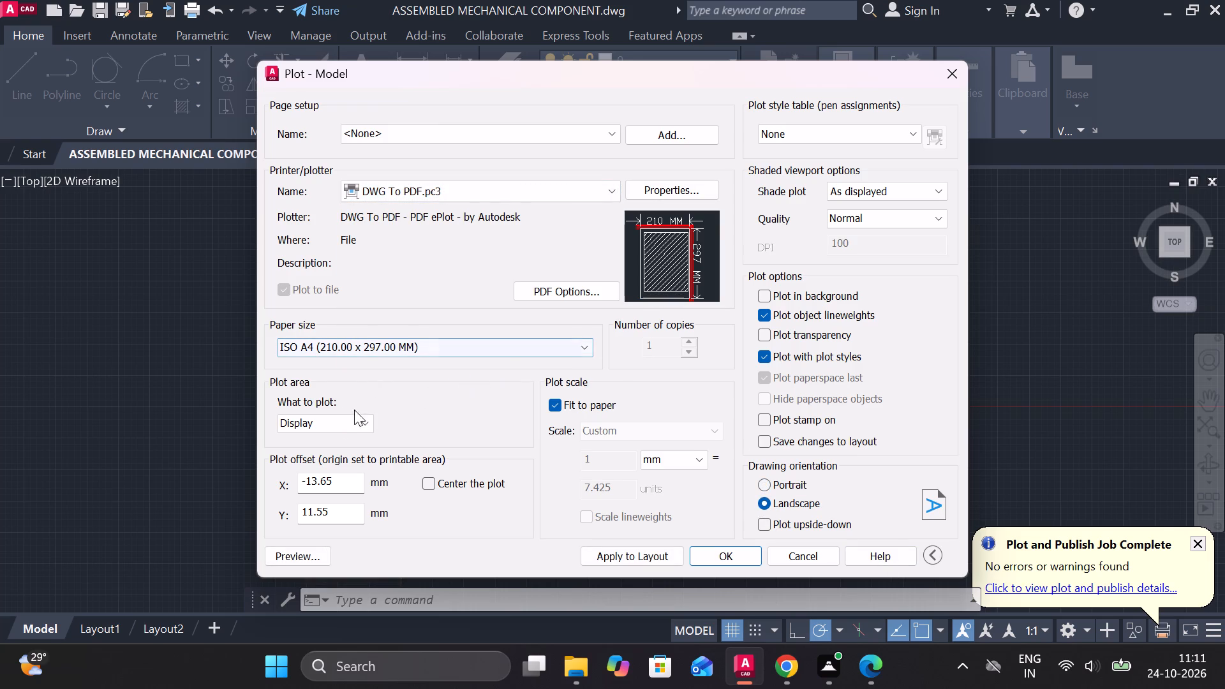
click(335, 420)
click(324, 477)
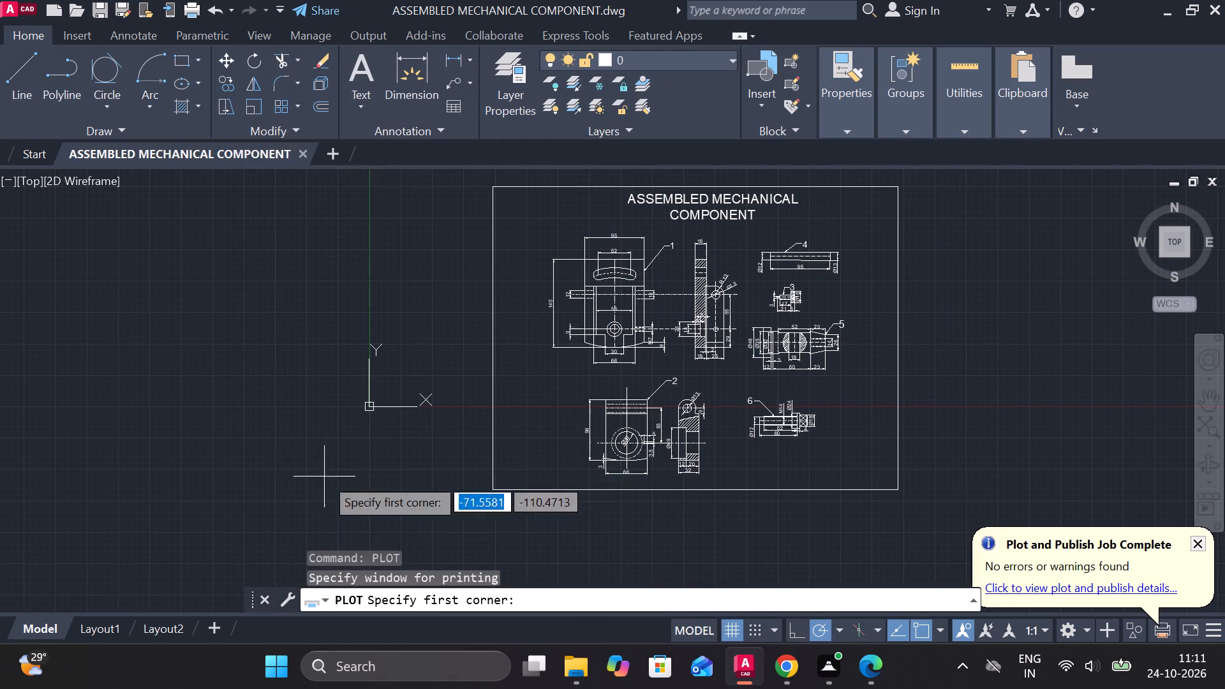
scroll(598, 399, down, 1)
click(510, 249)
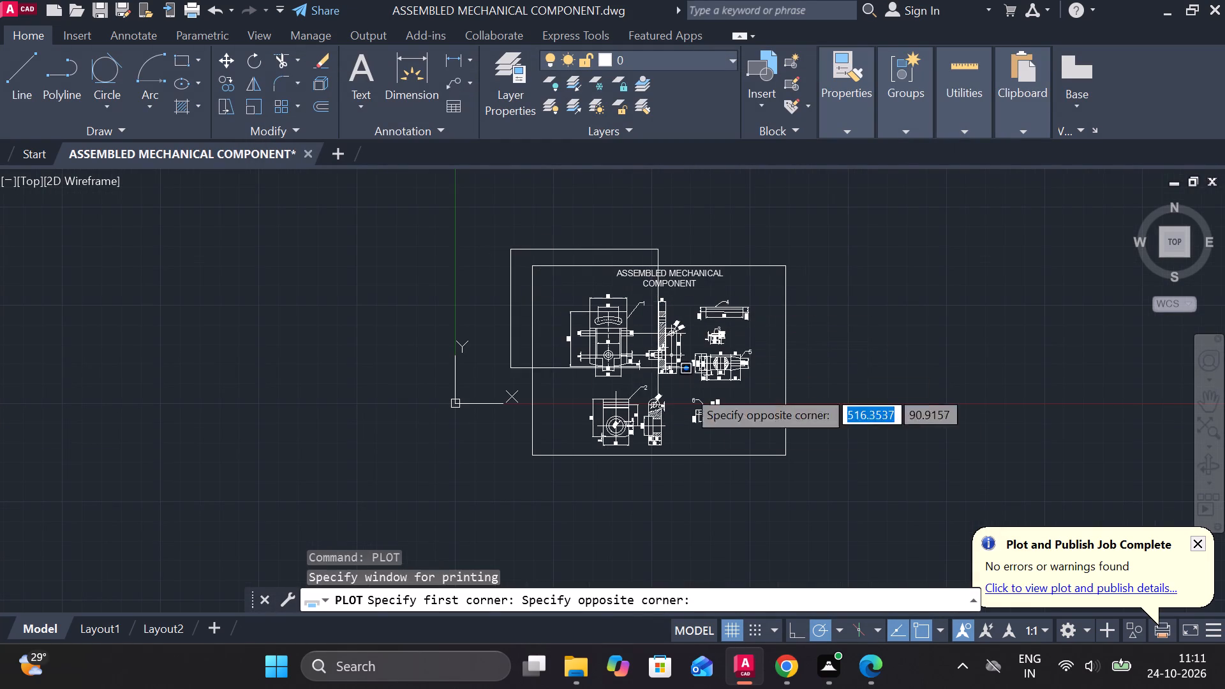
click(803, 471)
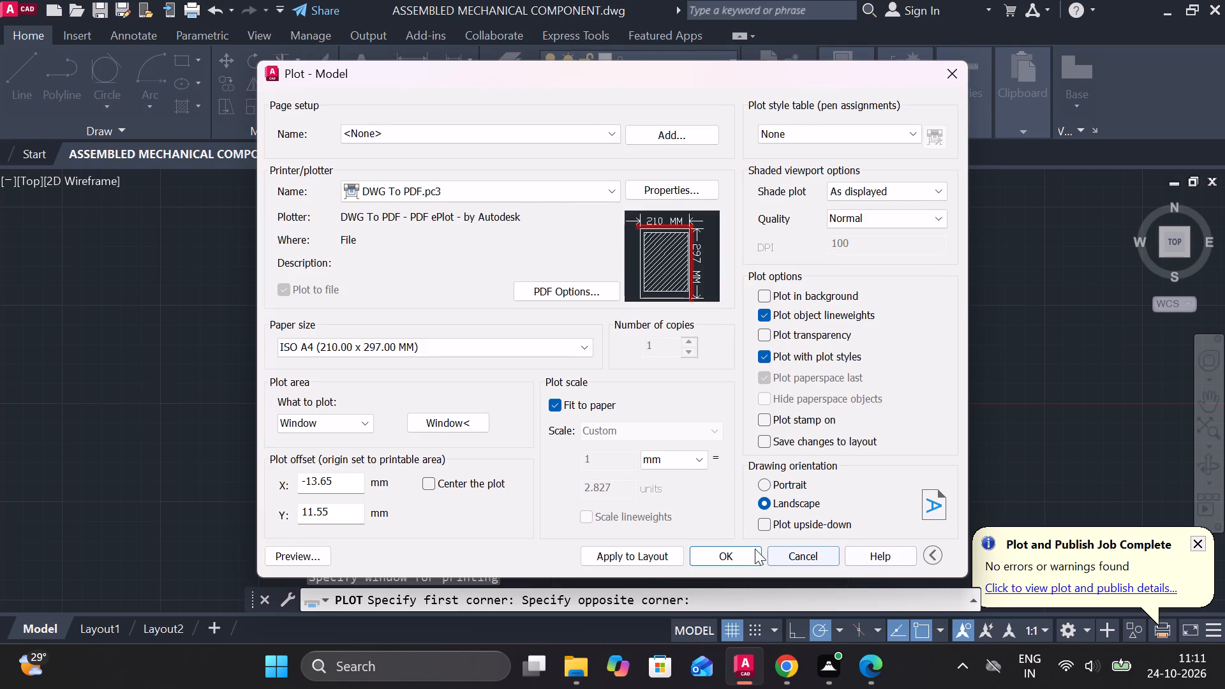
Plot the drawing to ASSEMBLED MECHANICAL COMPONENT-Model.pdf in Documents and look over the resulting sheet.
click(752, 549)
click(872, 528)
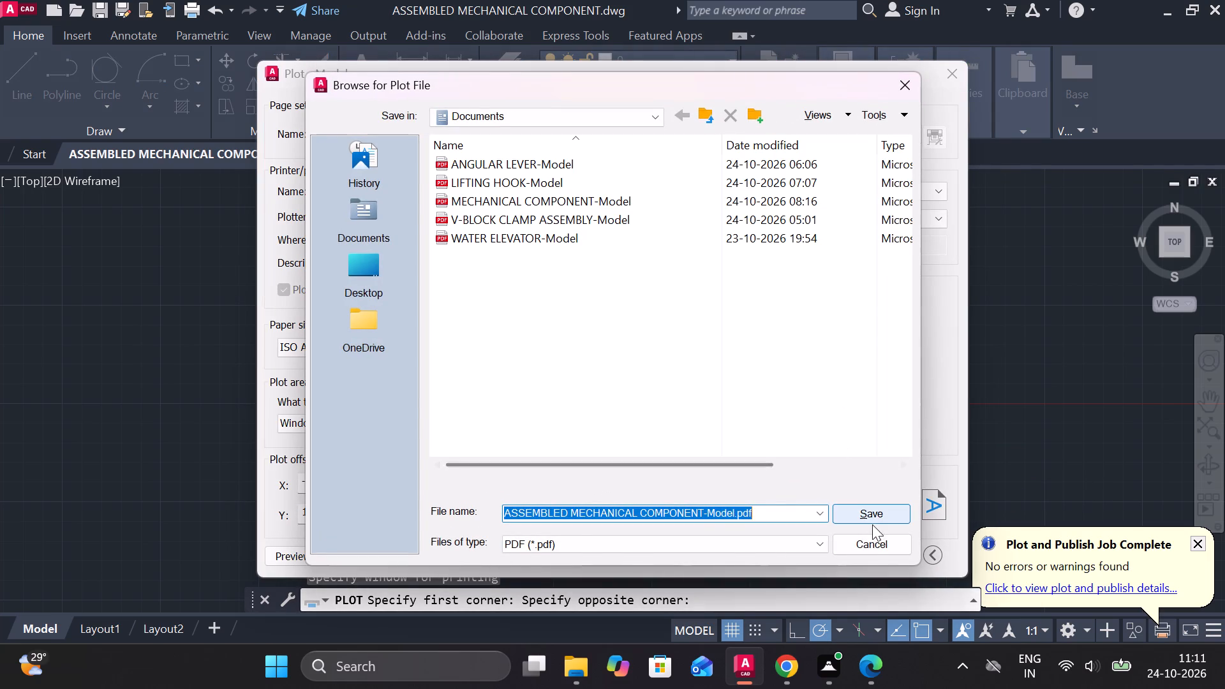
click(868, 519)
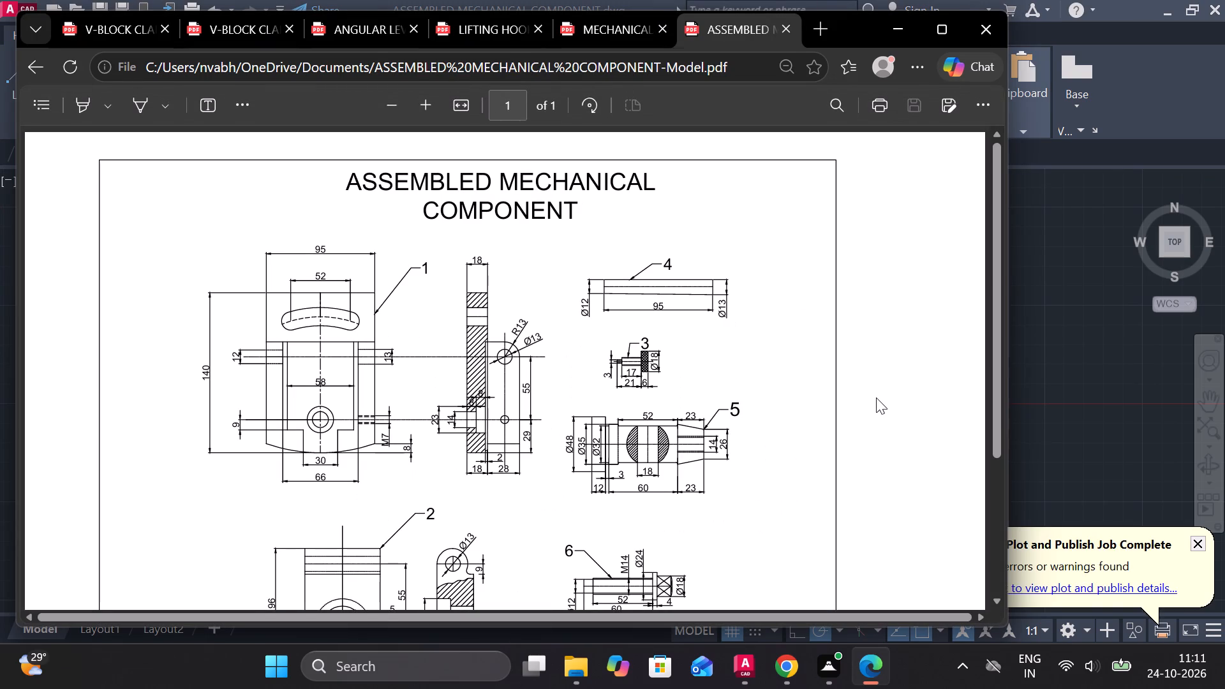
scroll(757, 389, down, 4)
Switch to the Fuji app.
click(815, 664)
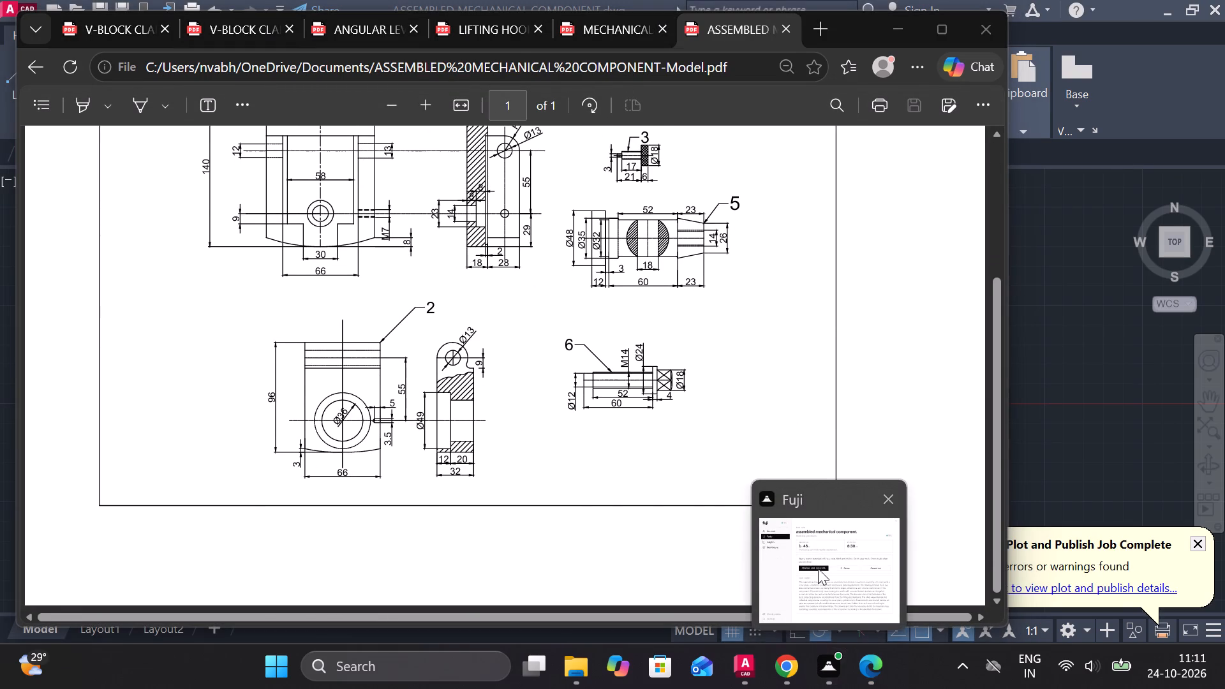